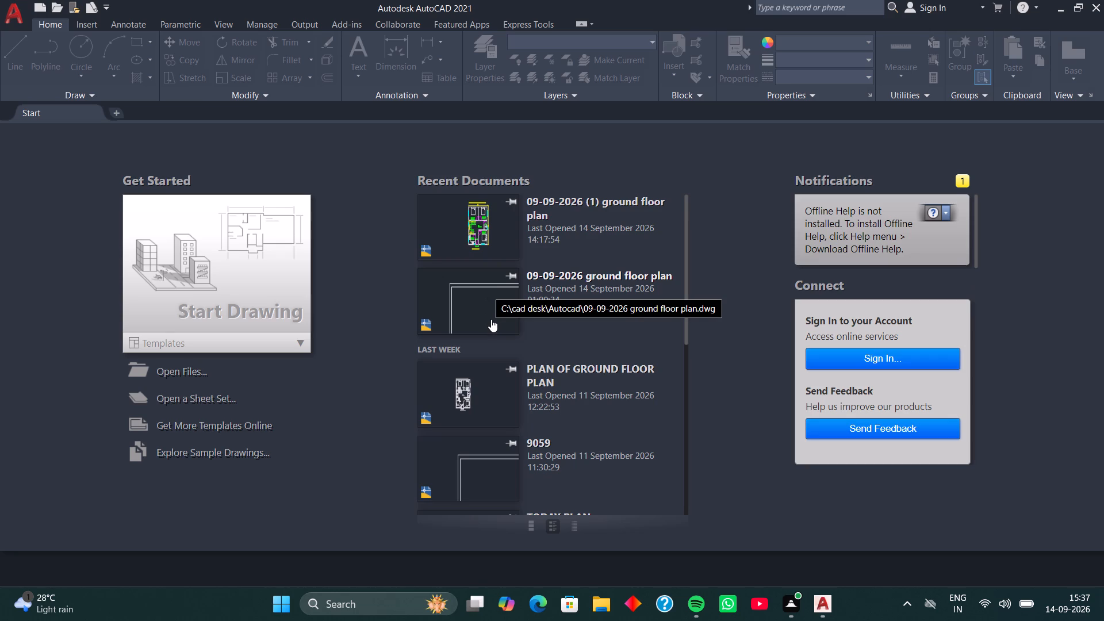
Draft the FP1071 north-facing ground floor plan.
Start a new blank drawing from the start page.
{"action": "left_click", "coordinate": [293, 267]}
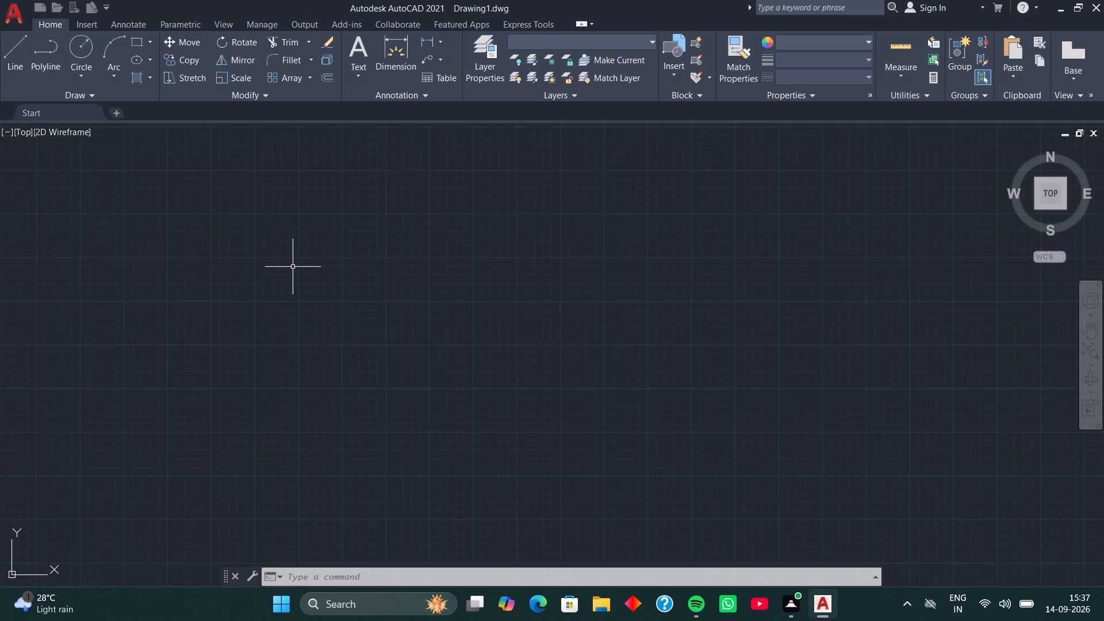
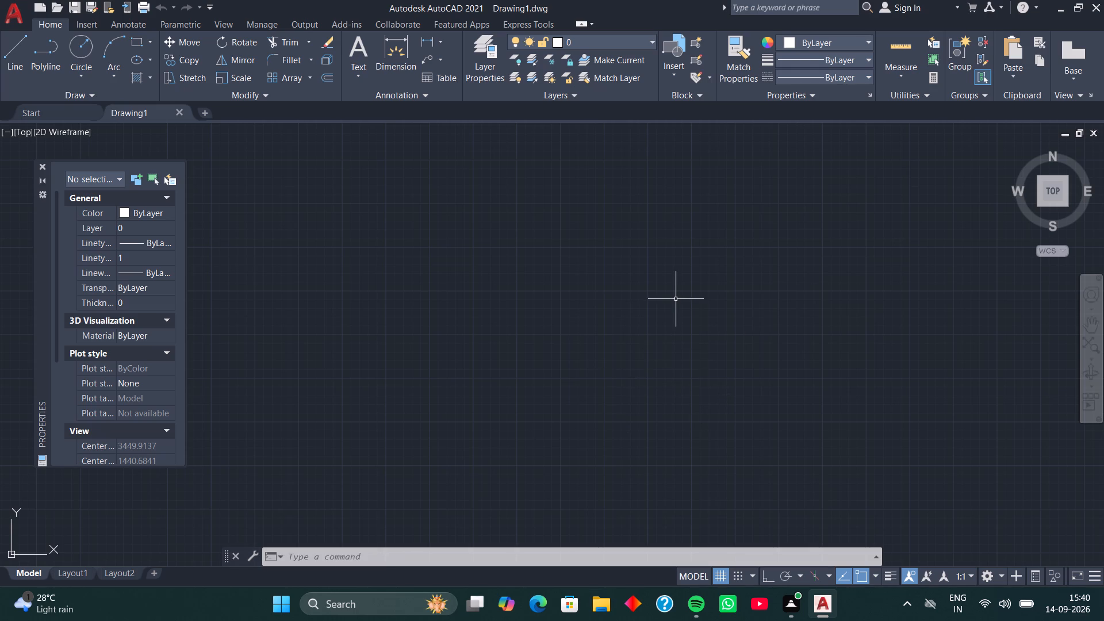
Open the program options, review the file open and save settings, and close the dialog.
{"action": "type", "text": "OP"}
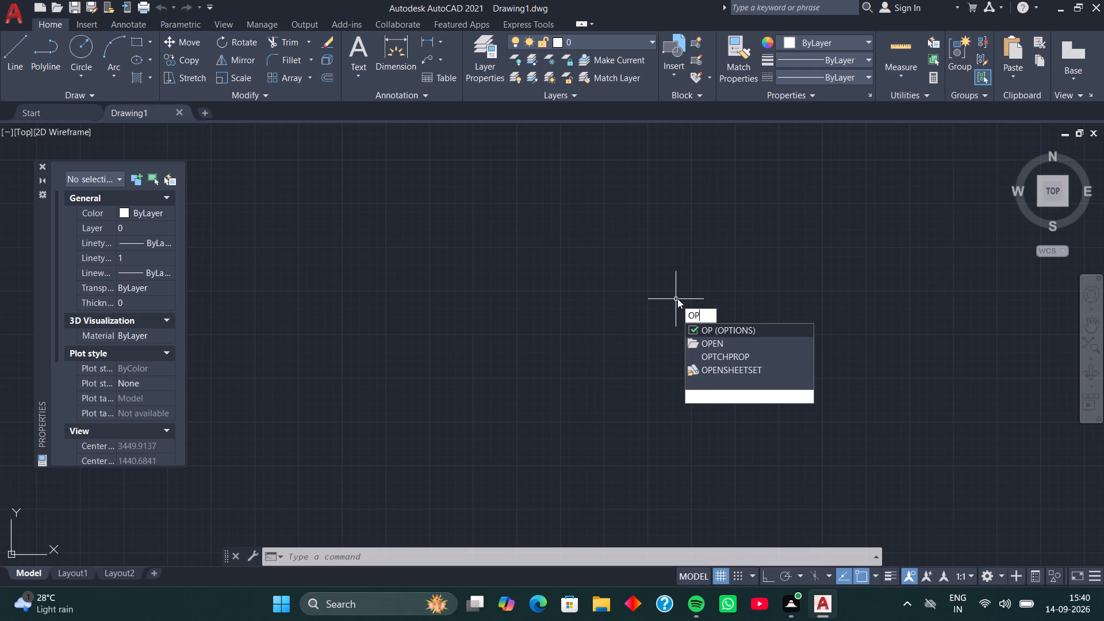
{"action": "key", "text": "space"}
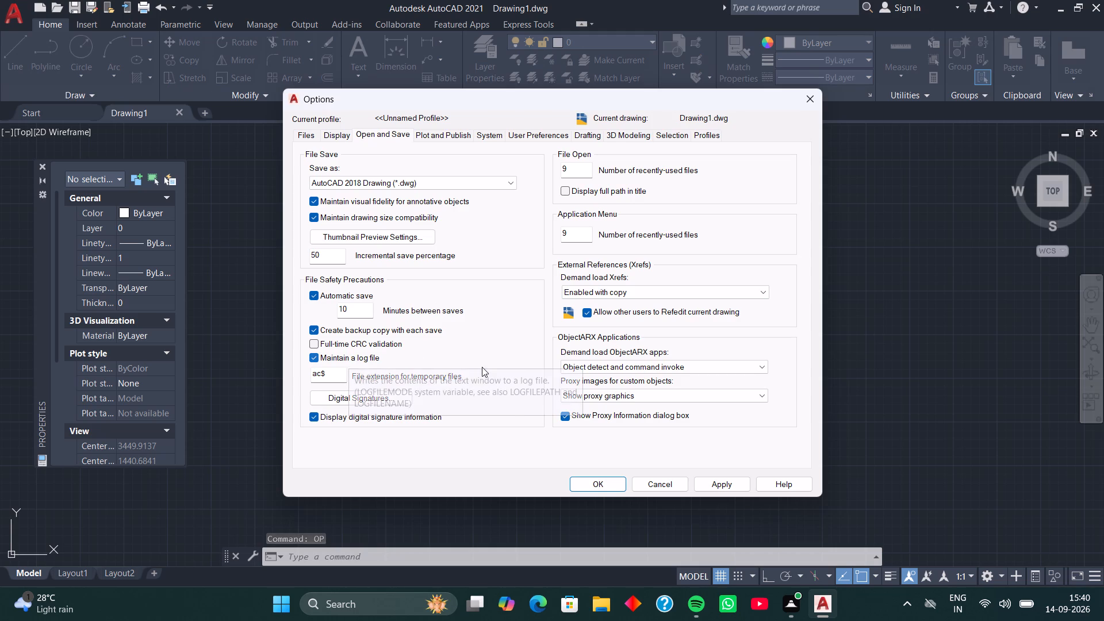
{"action": "left_click", "coordinate": [598, 482]}
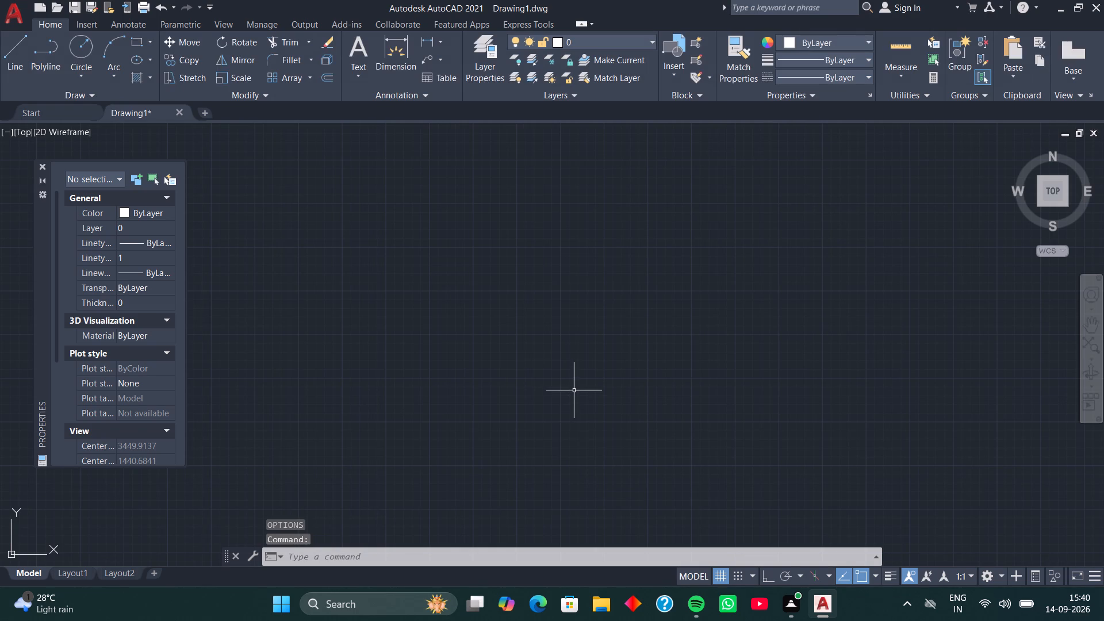
Set the drawing units to Engineering length with 0'-0.0" precision and inches as the insertion scale.
{"action": "key", "text": "u"}
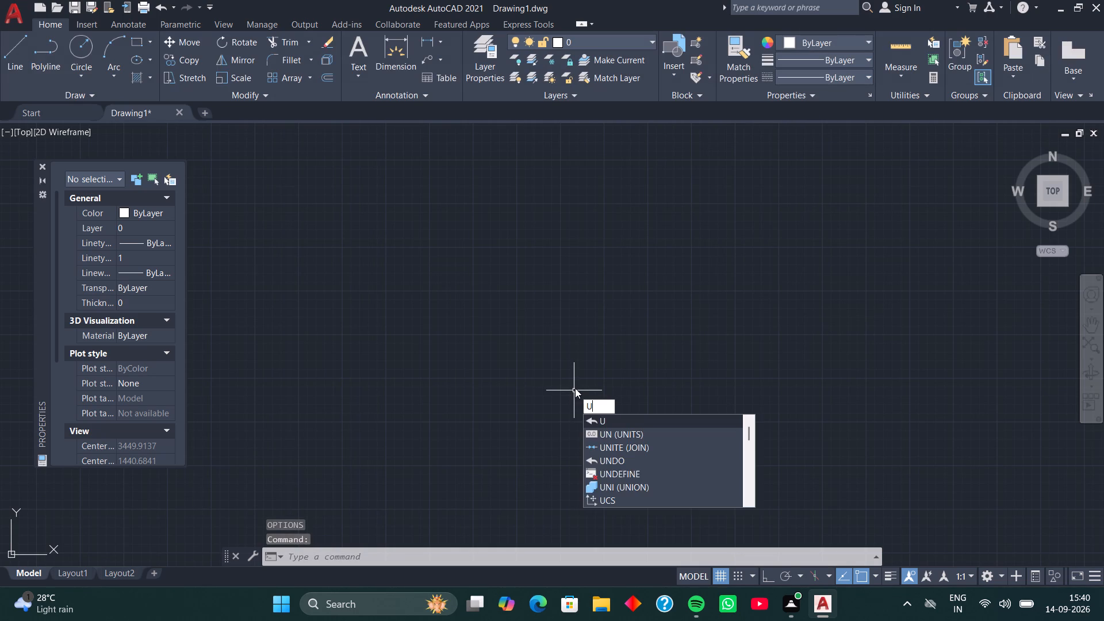
{"action": "key", "text": "n"}
{"action": "key", "text": "space"}
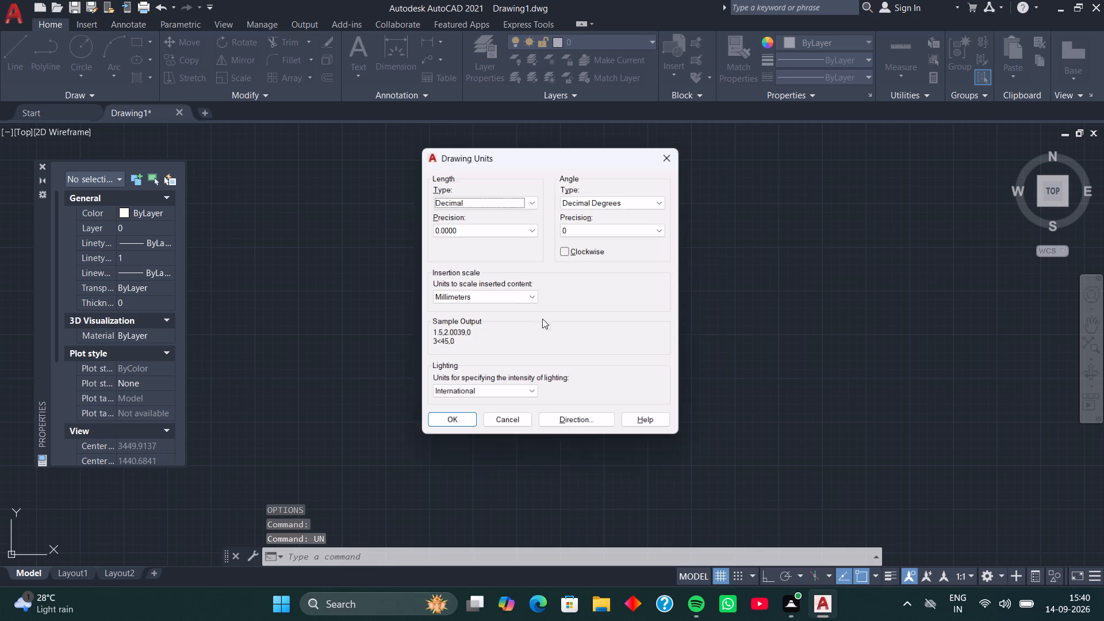
{"action": "left_click", "coordinate": [530, 200]}
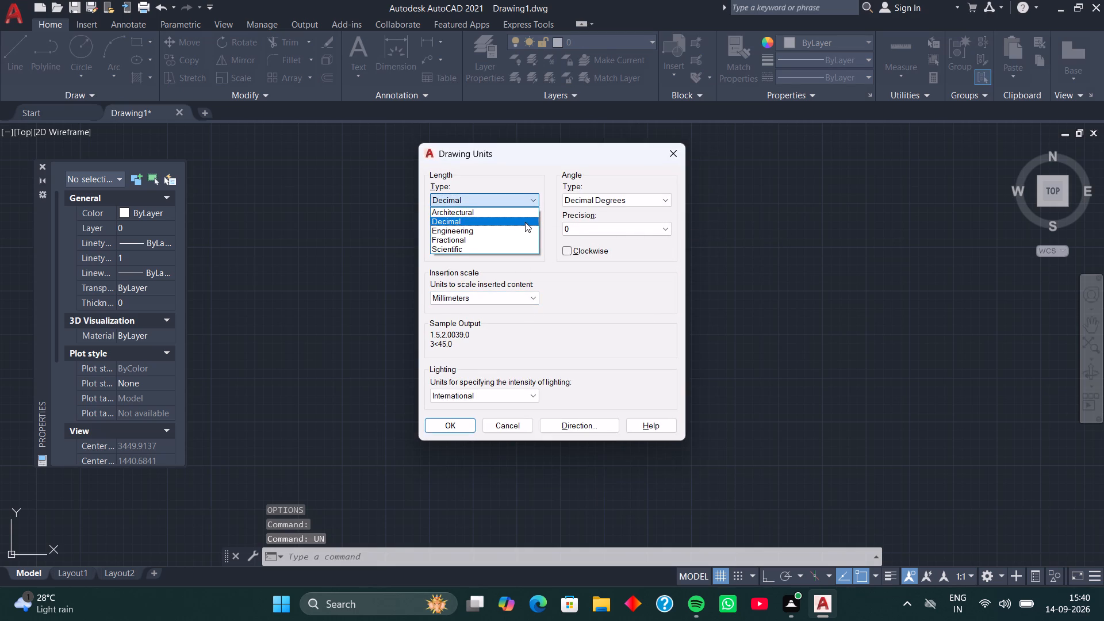
{"action": "left_click", "coordinate": [523, 231]}
{"action": "left_click", "coordinate": [531, 226]}
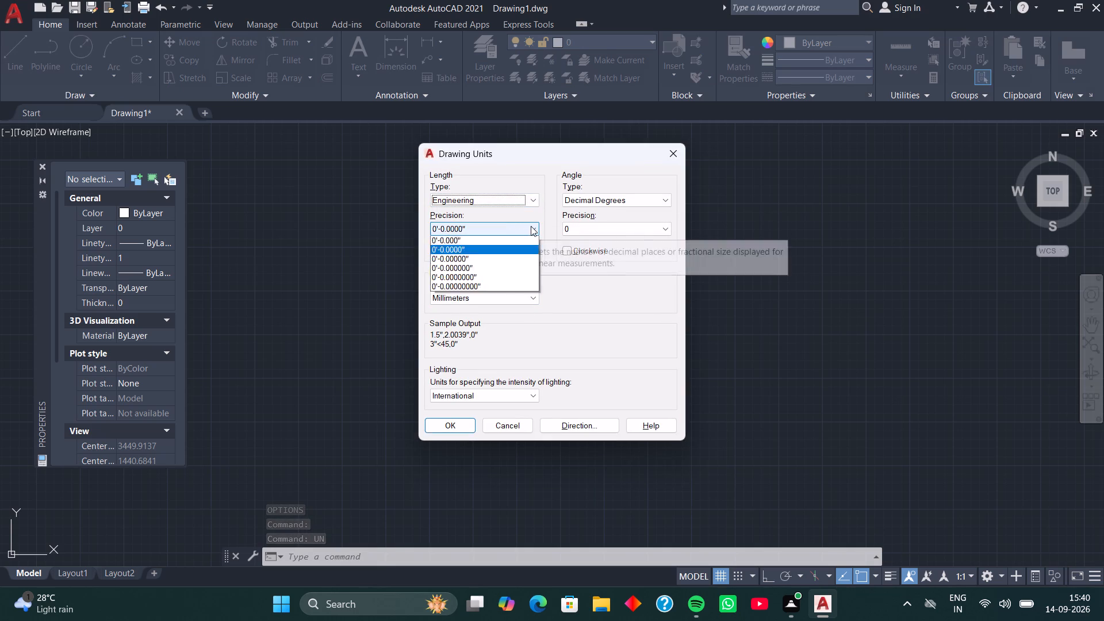
{"action": "left_click", "coordinate": [533, 251]}
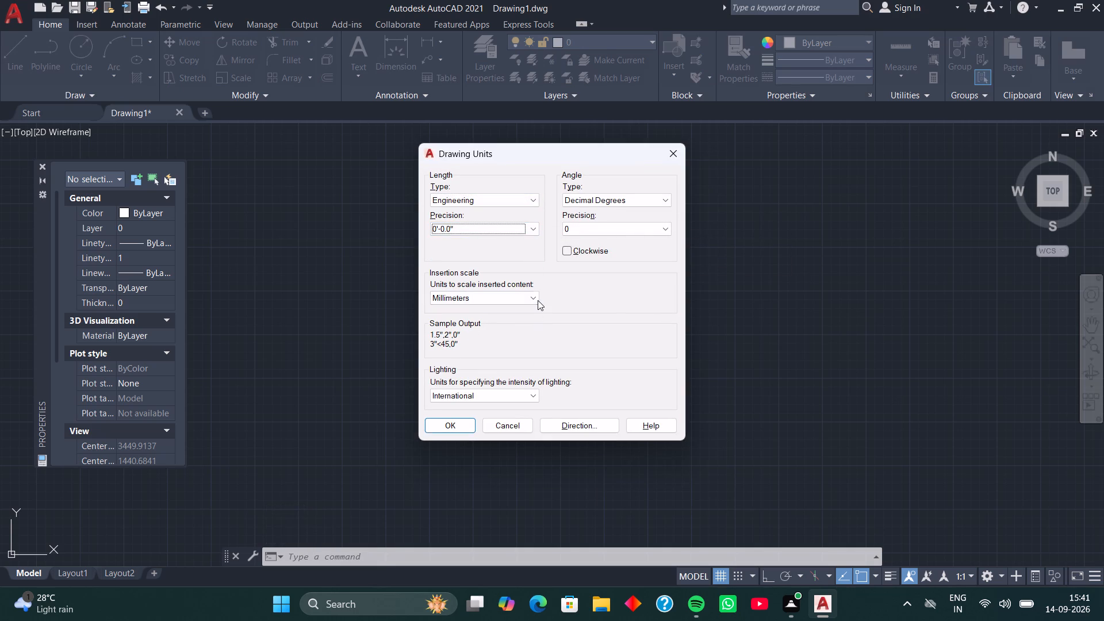
{"action": "left_click", "coordinate": [538, 299]}
{"action": "left_click", "coordinate": [523, 319]}
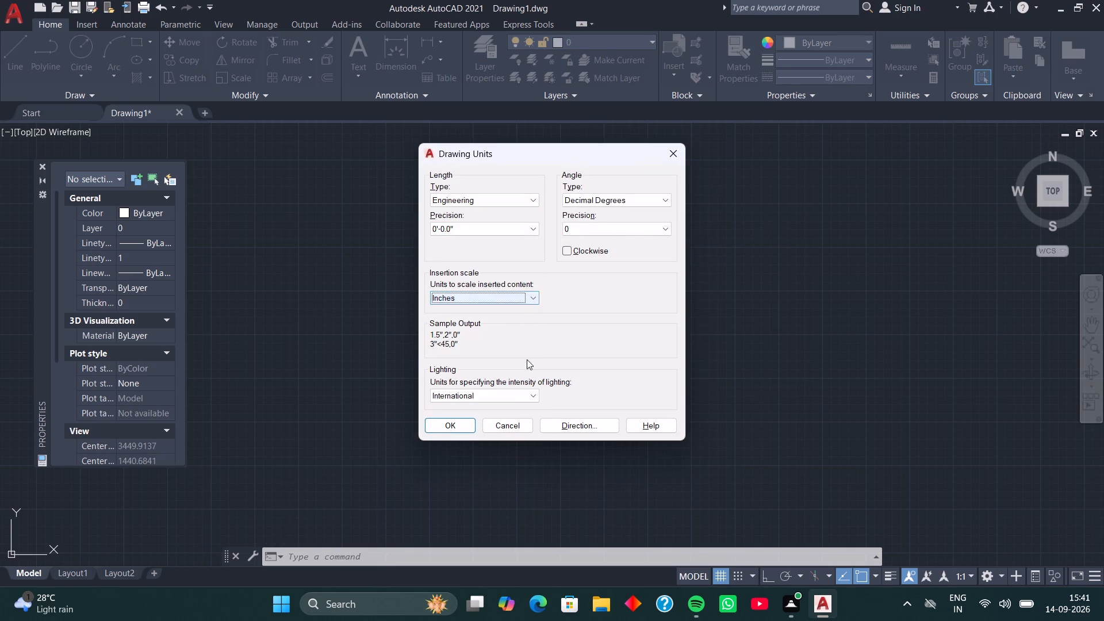
{"action": "left_click", "coordinate": [458, 426]}
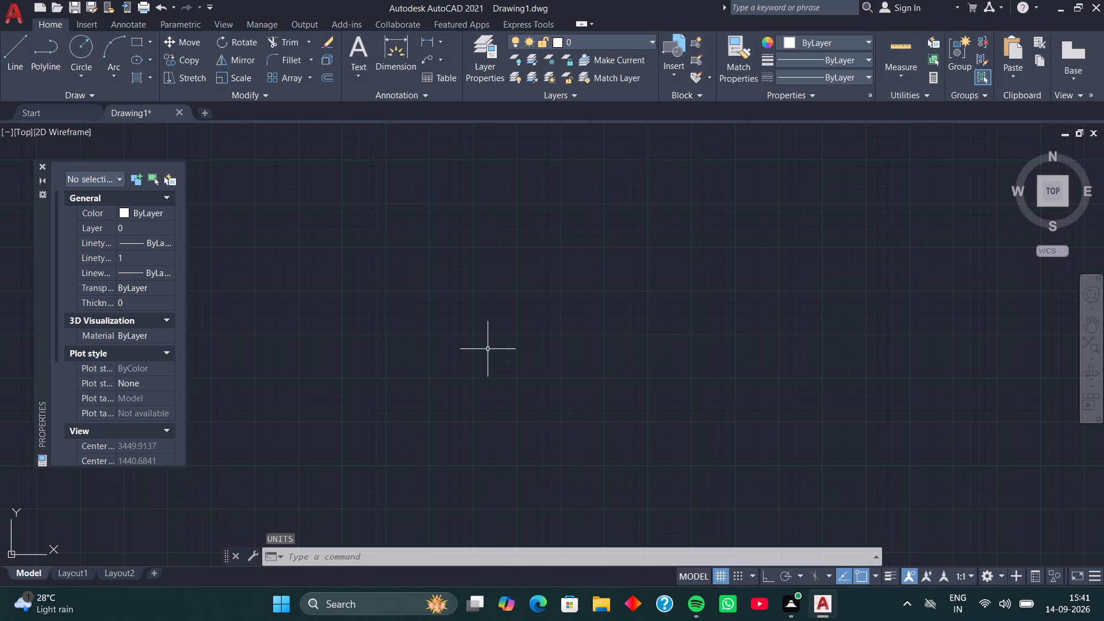
Modify the ISO-25 dimension style's primary units to Engineering format with 0'-0.0" precision.
{"action": "key", "text": "d"}
{"action": "key", "text": "space"}
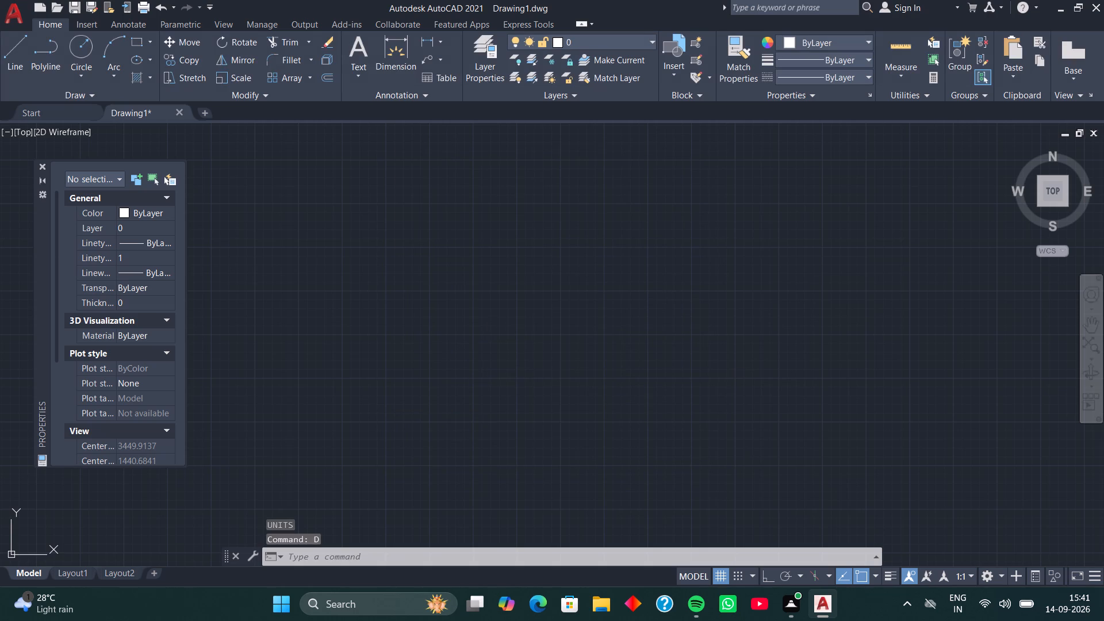
{"action": "left_click", "coordinate": [711, 265]}
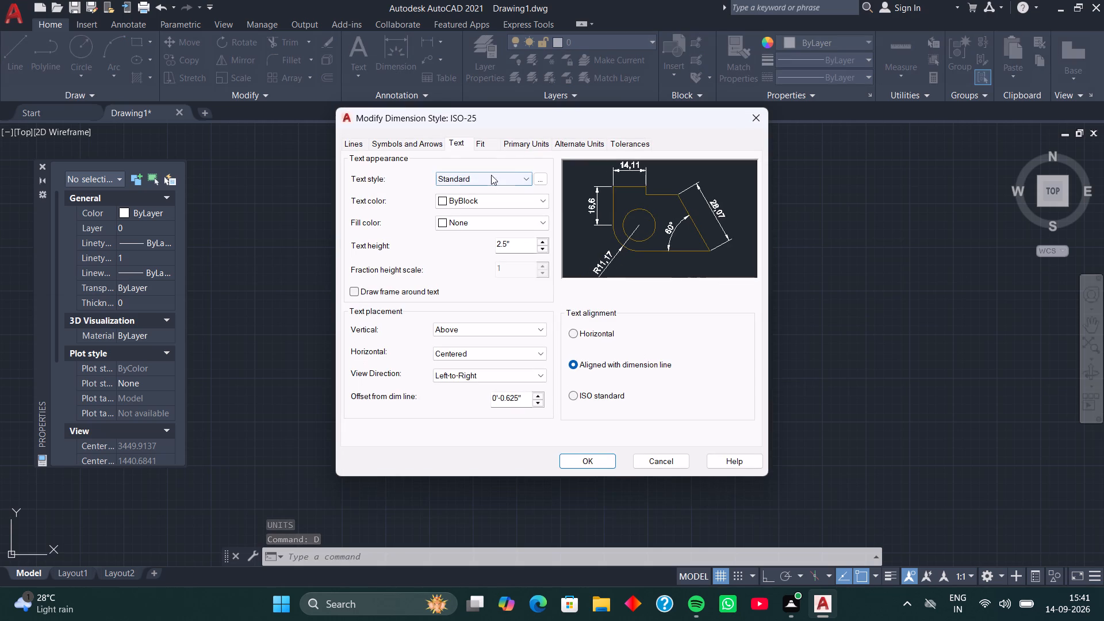
{"action": "left_click", "coordinate": [520, 146]}
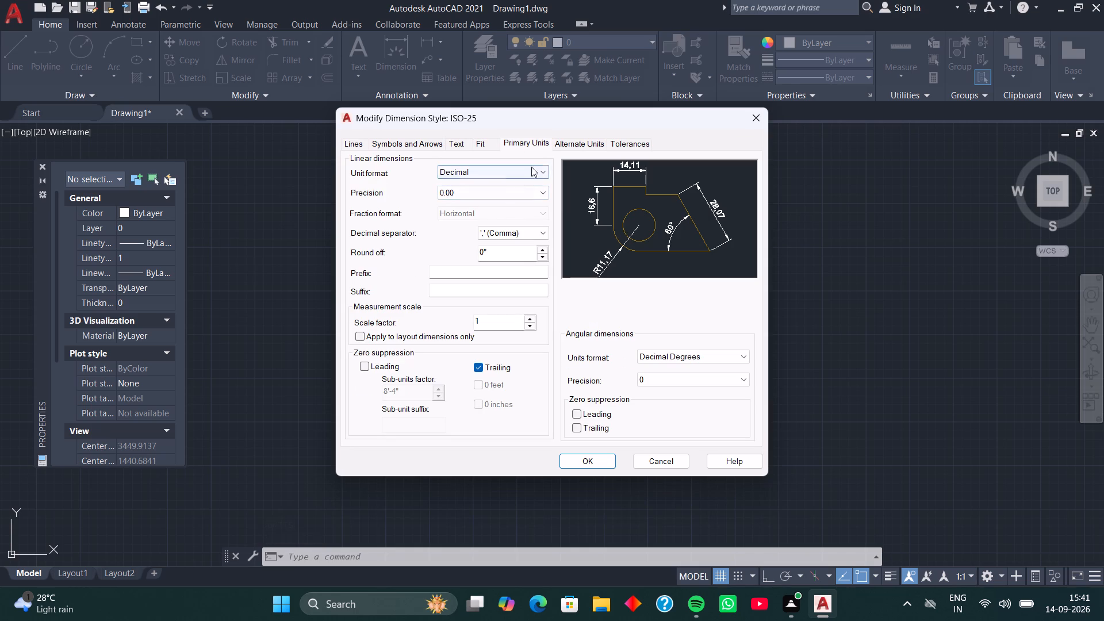
{"action": "left_click", "coordinate": [545, 168]}
{"action": "left_click", "coordinate": [534, 202]}
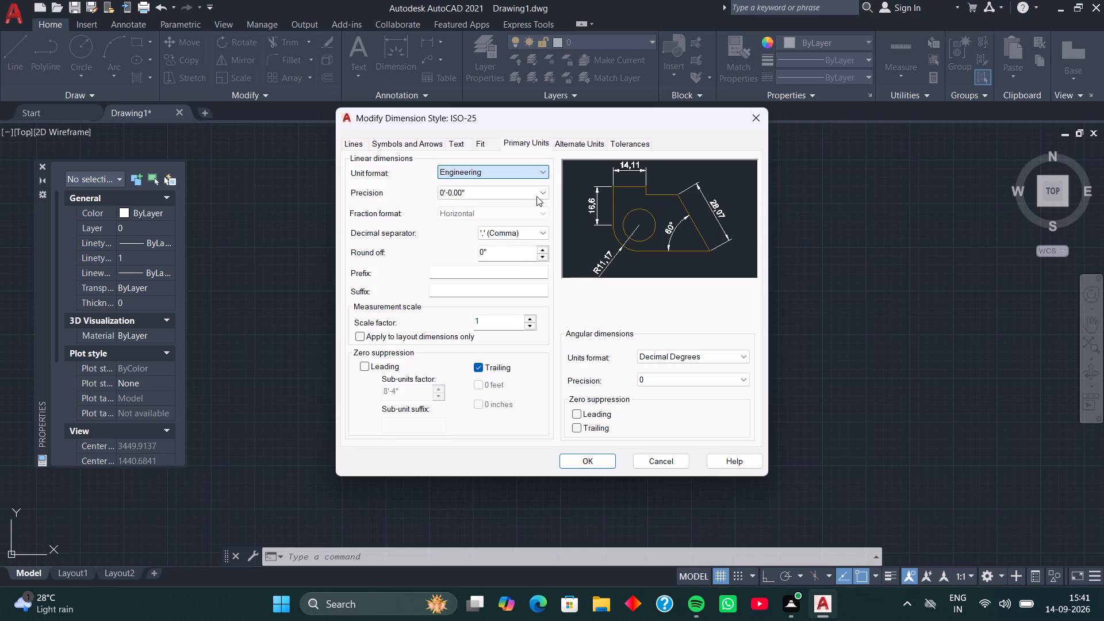
{"action": "left_click", "coordinate": [542, 190]}
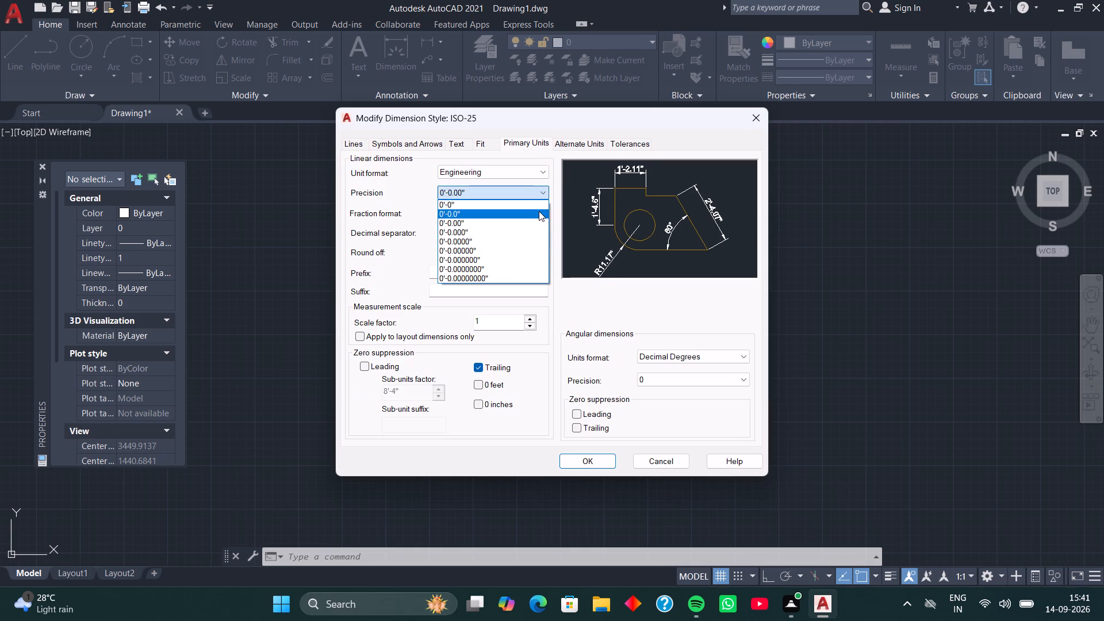
{"action": "left_click", "coordinate": [539, 211]}
Set the ISO-25 dimension style's text height to 10" and accept the style changes.
{"action": "left_click", "coordinate": [455, 143]}
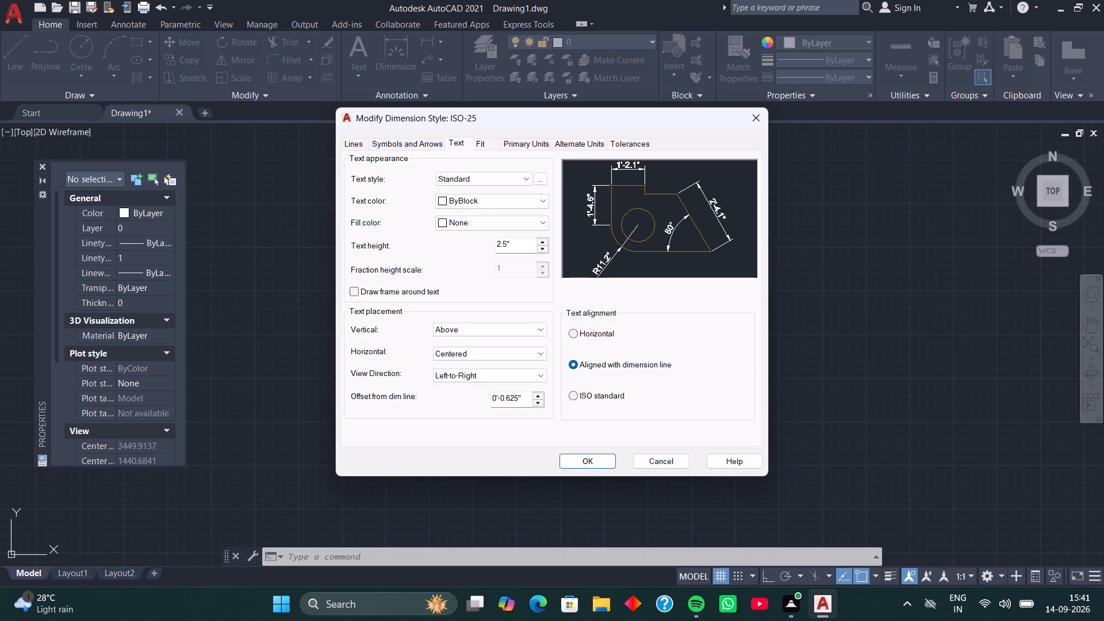
{"action": "left_click", "coordinate": [520, 246]}
{"action": "key", "text": "BackSpace"}
{"action": "key", "text": "BackSpace"}
{"action": "key", "text": "BackSpace"}
{"action": "key", "text": "BackSpace"}
{"action": "key", "text": "BackSpace"}
{"action": "key", "text": "BackSpace"}
{"action": "key", "text": "BackSpace"}
{"action": "key", "text": "BackSpace"}
{"action": "key", "text": "BackSpace"}
{"action": "key", "text": "BackSpace"}
{"action": "key", "text": "BackSpace"}
{"action": "key", "text": "BackSpace"}
{"action": "key", "text": "BackSpace"}
{"action": "key", "text": "BackSpace"}
{"action": "type", "text": "10"}
{"action": "key", "text": "Return"}
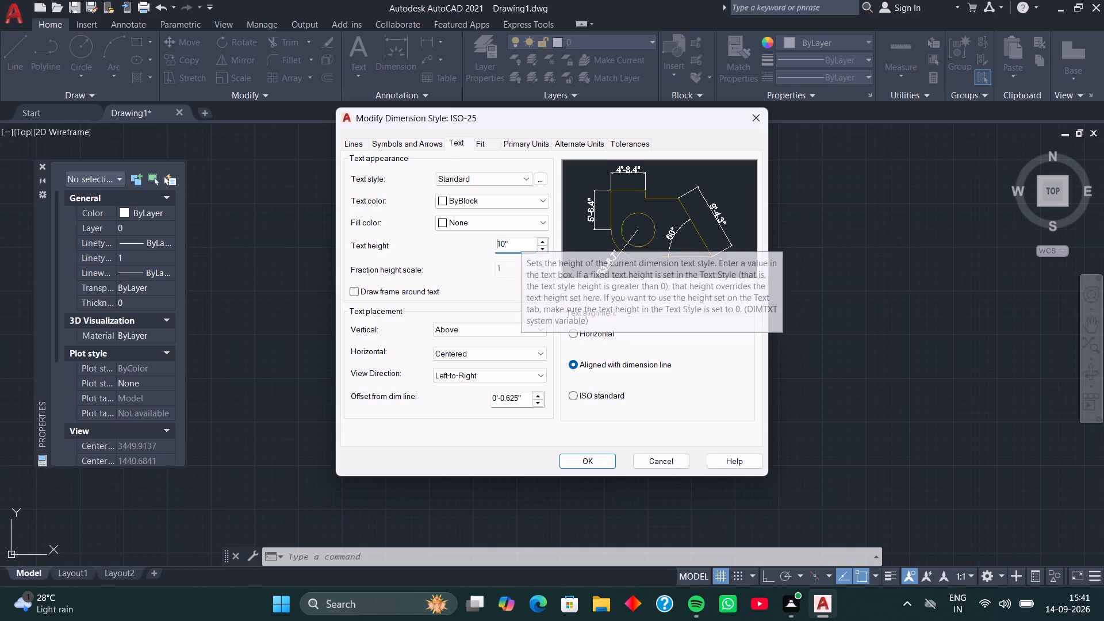
{"action": "left_click", "coordinate": [607, 458]}
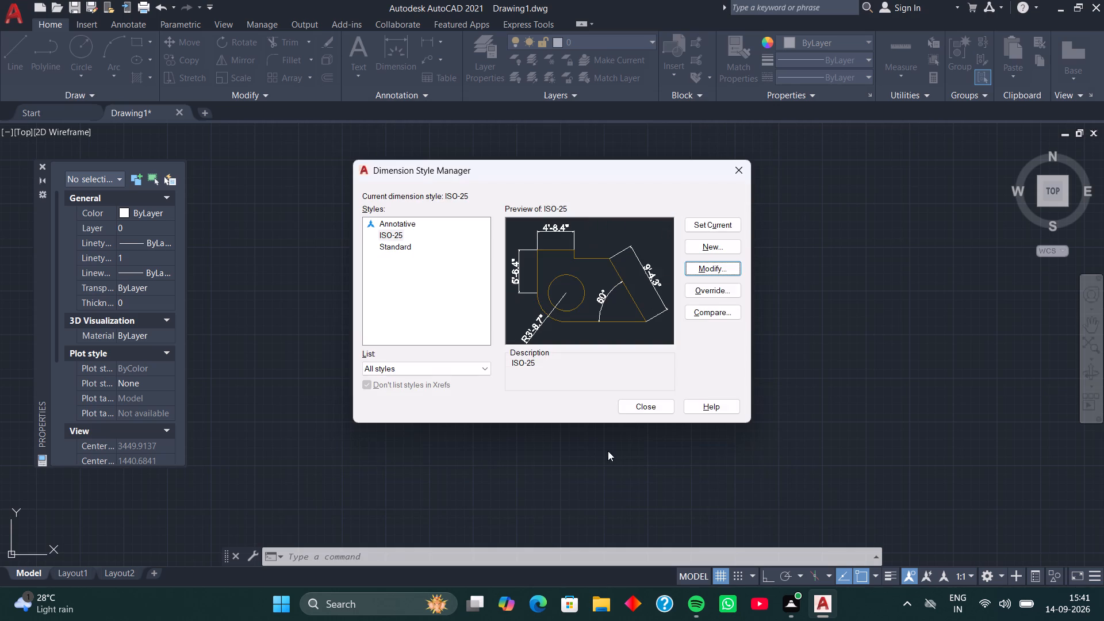
Make ISO-25 the current dimension style and close the Dimension Style Manager.
{"action": "left_click", "coordinate": [725, 223]}
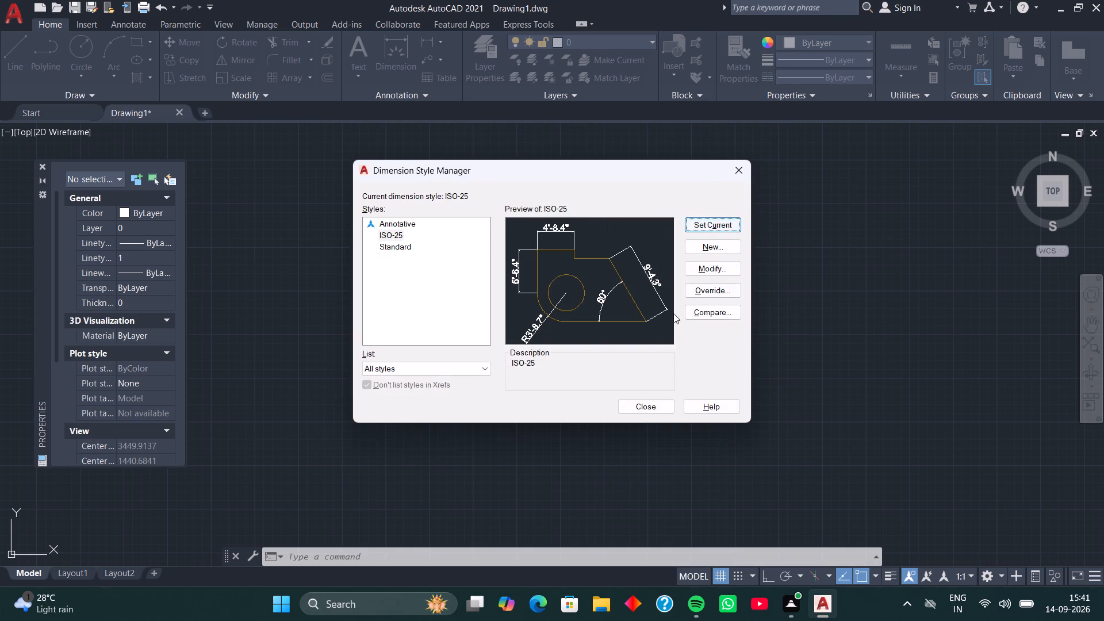
{"action": "left_click", "coordinate": [650, 406]}
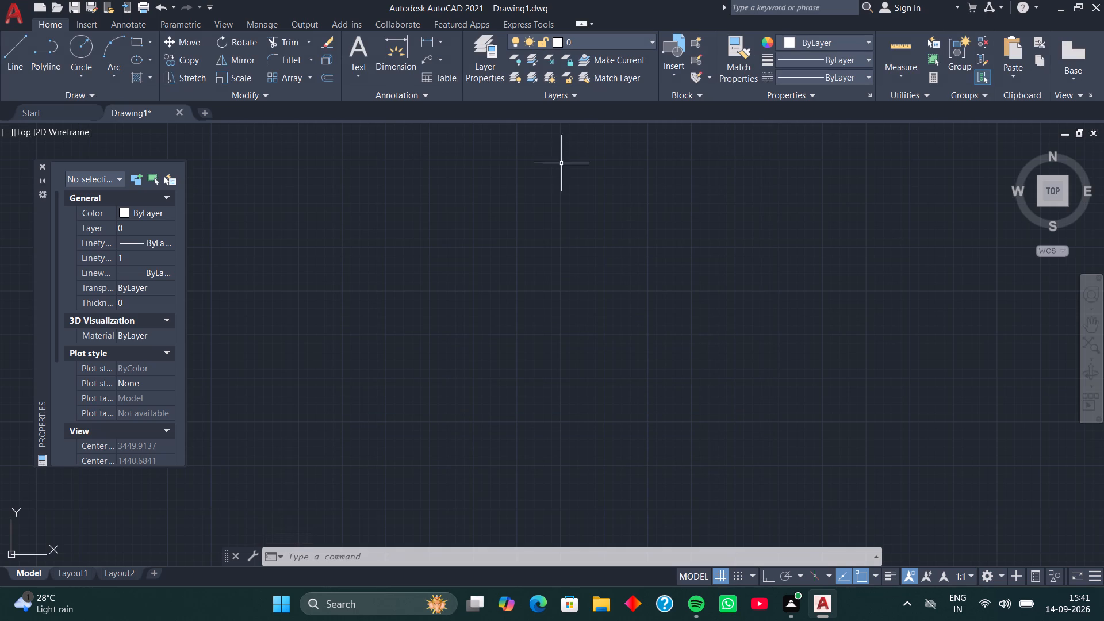
Create a new layer named WALL in the layer properties manager.
{"action": "left_click", "coordinate": [486, 49]}
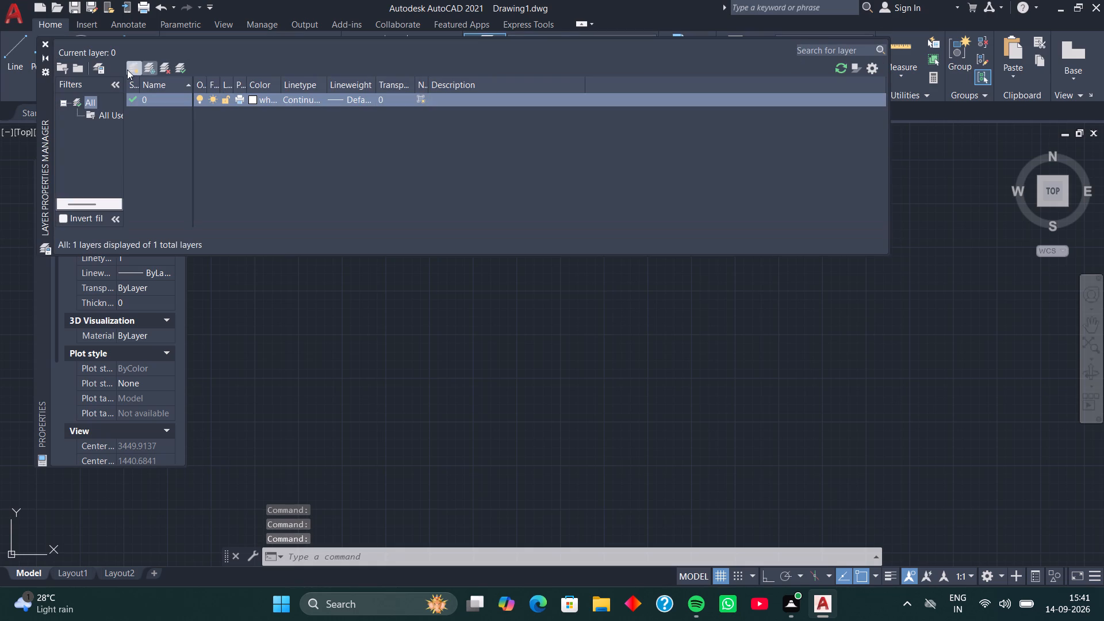
{"action": "left_click", "coordinate": [132, 68]}
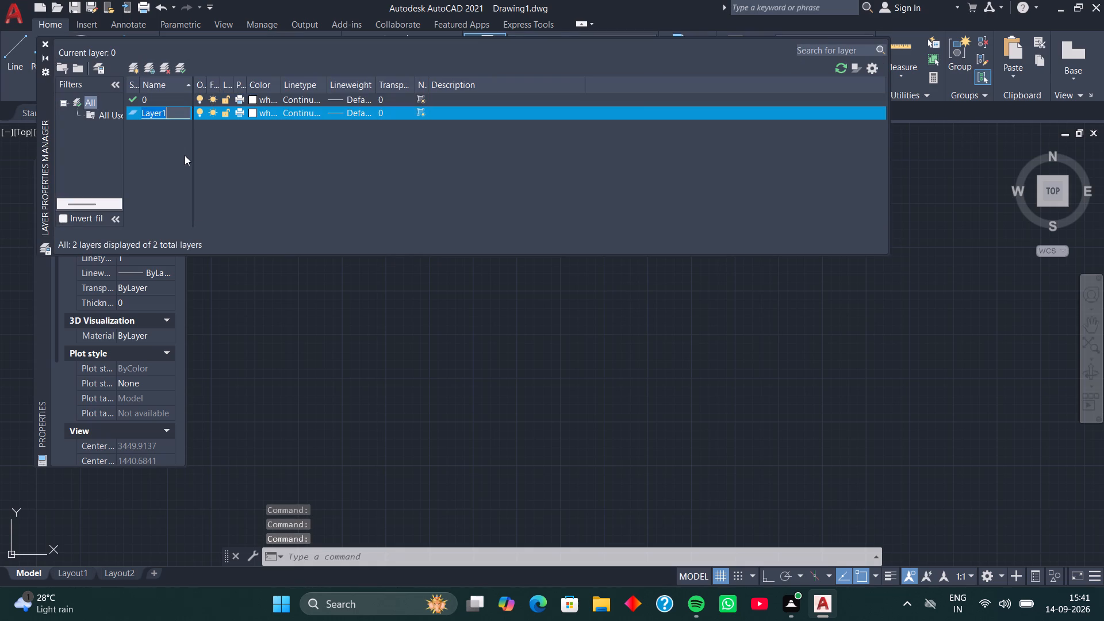
{"action": "key", "text": "w"}
{"action": "key", "text": "a"}
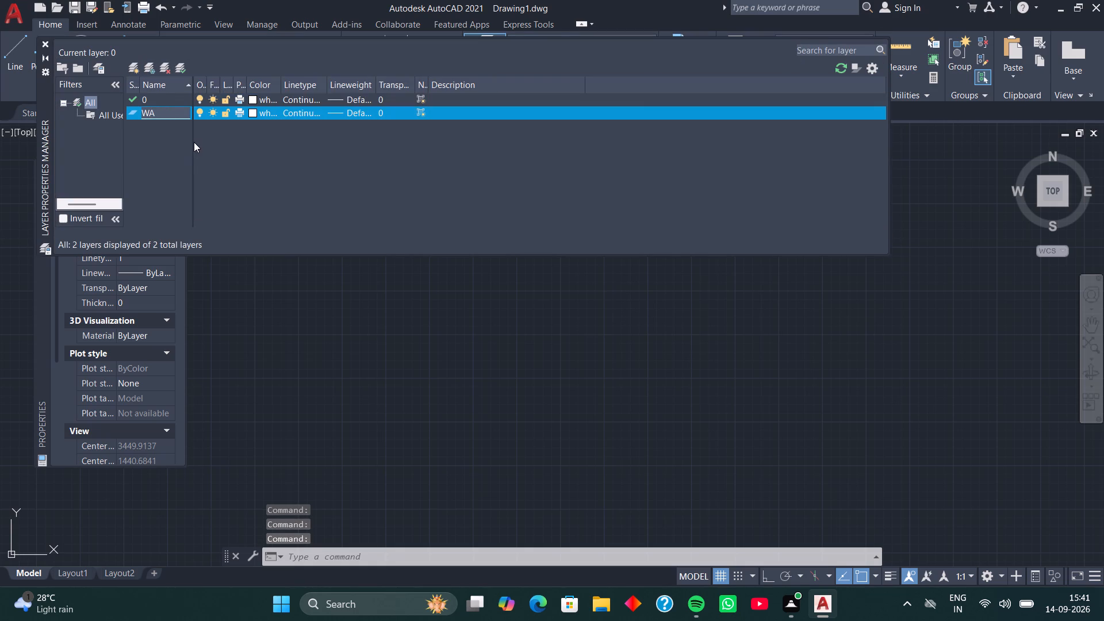
{"action": "key", "text": "l"}
{"action": "key", "text": "l"}
{"action": "key", "text": "Return"}
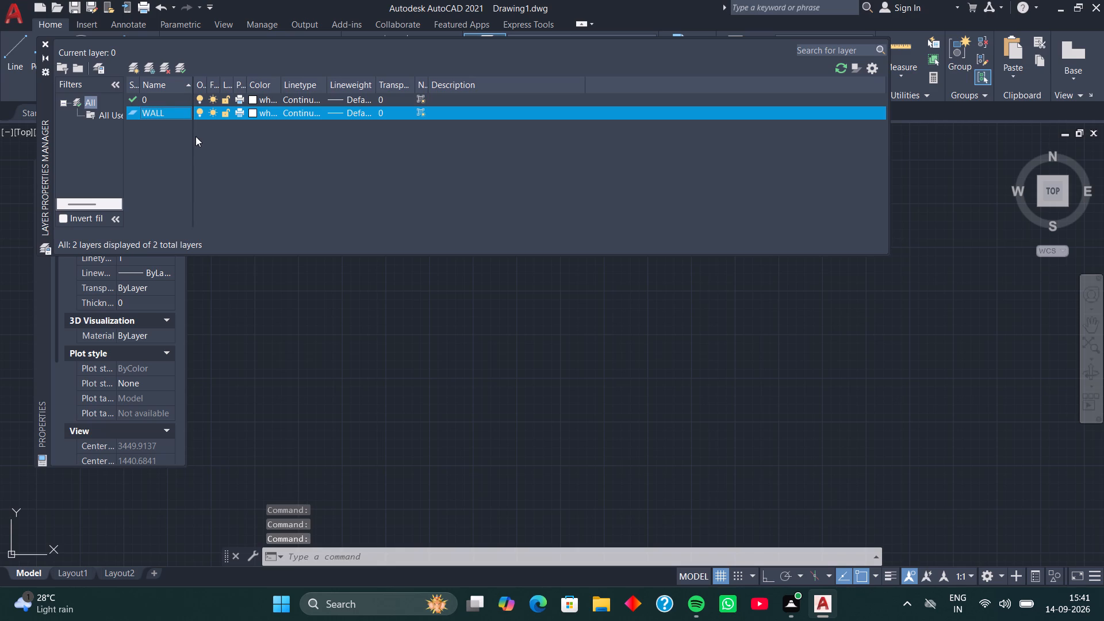
Add a new layer named DOOR below the WALL layer.
{"action": "key", "text": "Return"}
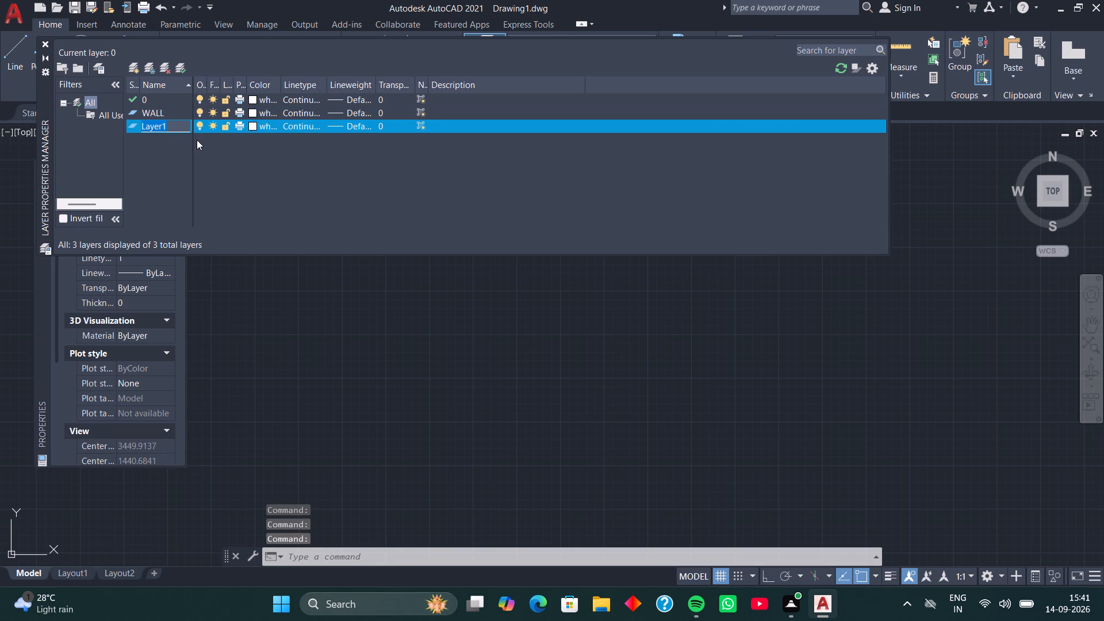
{"action": "key", "text": "d"}
{"action": "type", "text": "OO"}
{"action": "key", "text": "r"}
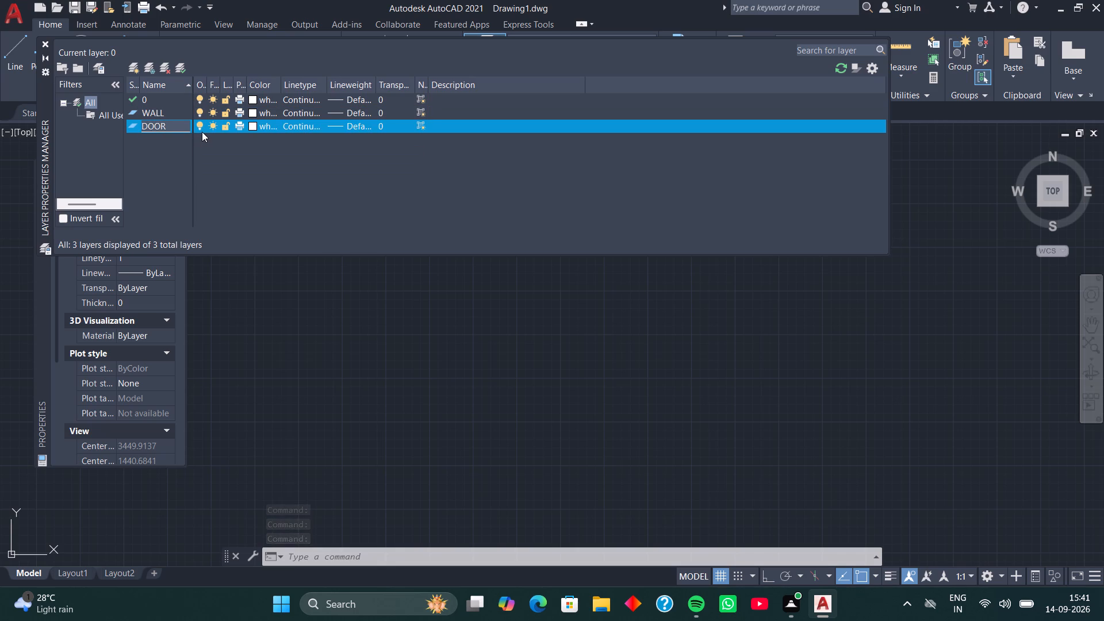
{"action": "key", "text": "Return"}
Add a new layer named WINDOW below the DOOR layer.
{"action": "key", "text": "Return"}
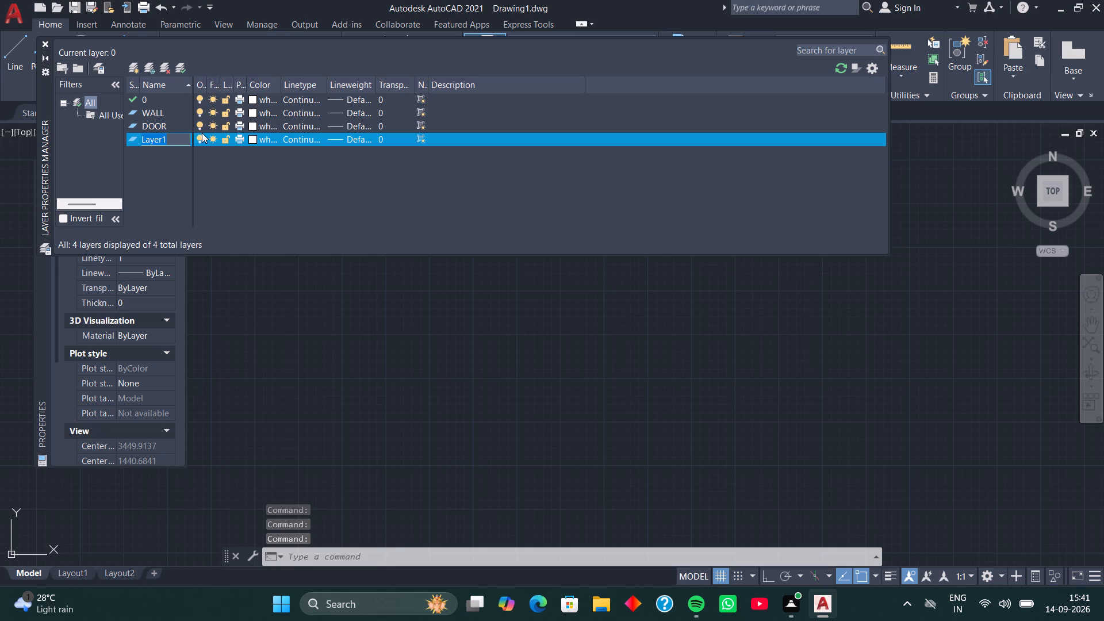
{"action": "key", "text": "w"}
{"action": "type", "text": "IN"}
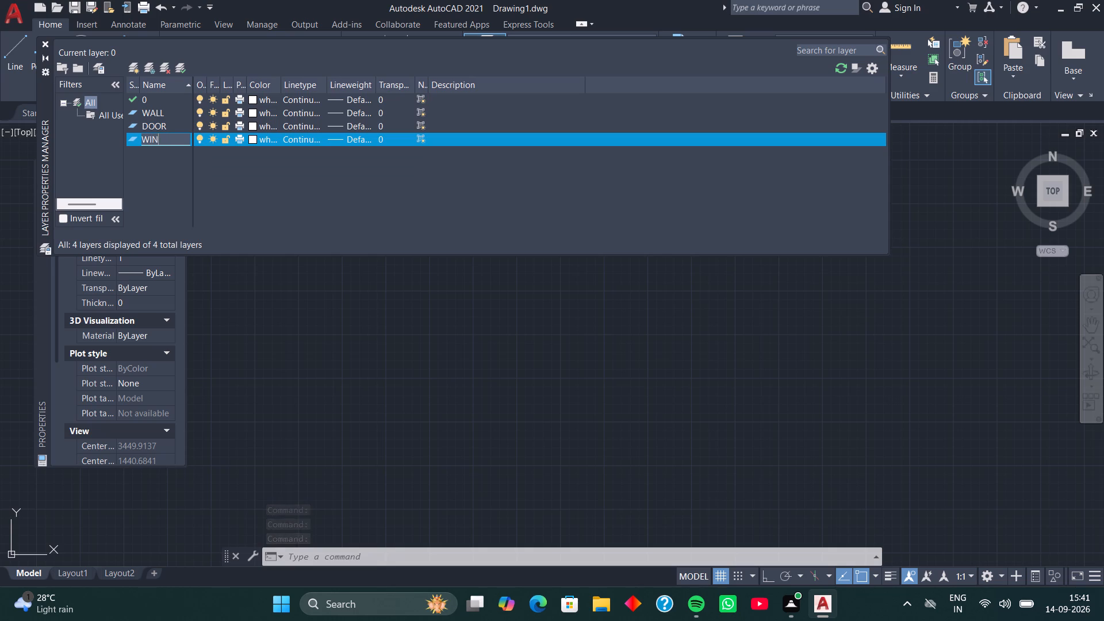
{"action": "type", "text": "DO"}
{"action": "key", "text": "w"}
{"action": "key", "text": "Return"}
Add a new layer named STAIRS below the WINDOW layer.
{"action": "key", "text": "Return"}
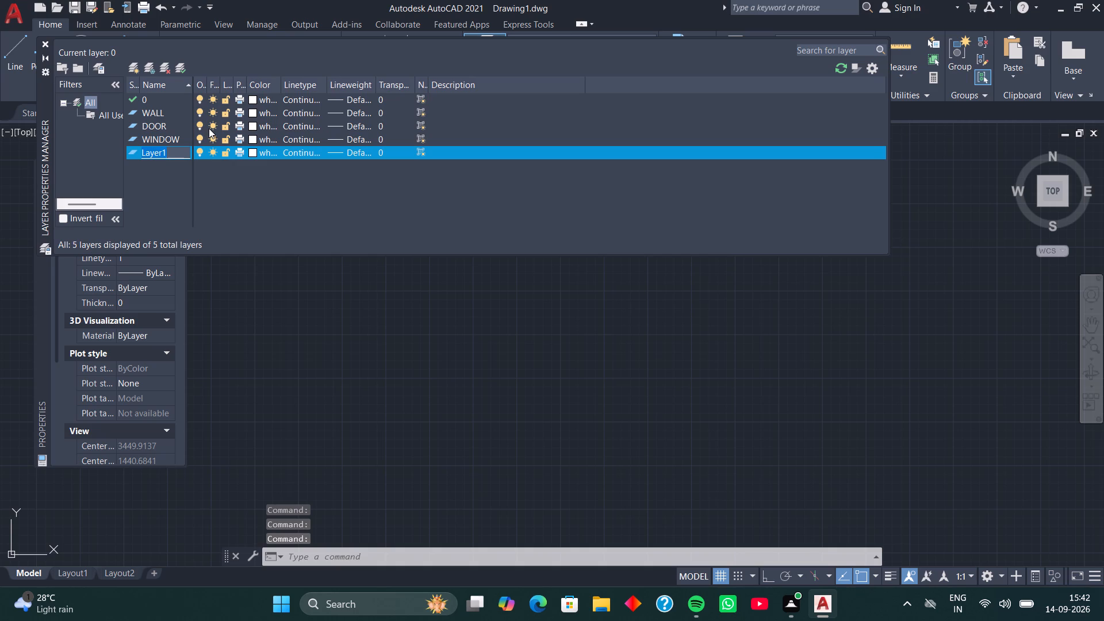
{"action": "type", "text": "STAI"}
{"action": "type", "text": "RS"}
{"action": "key", "text": "Return"}
Add a new layer named ROOM DETAILS below the STAIRS layer.
{"action": "key", "text": "Return"}
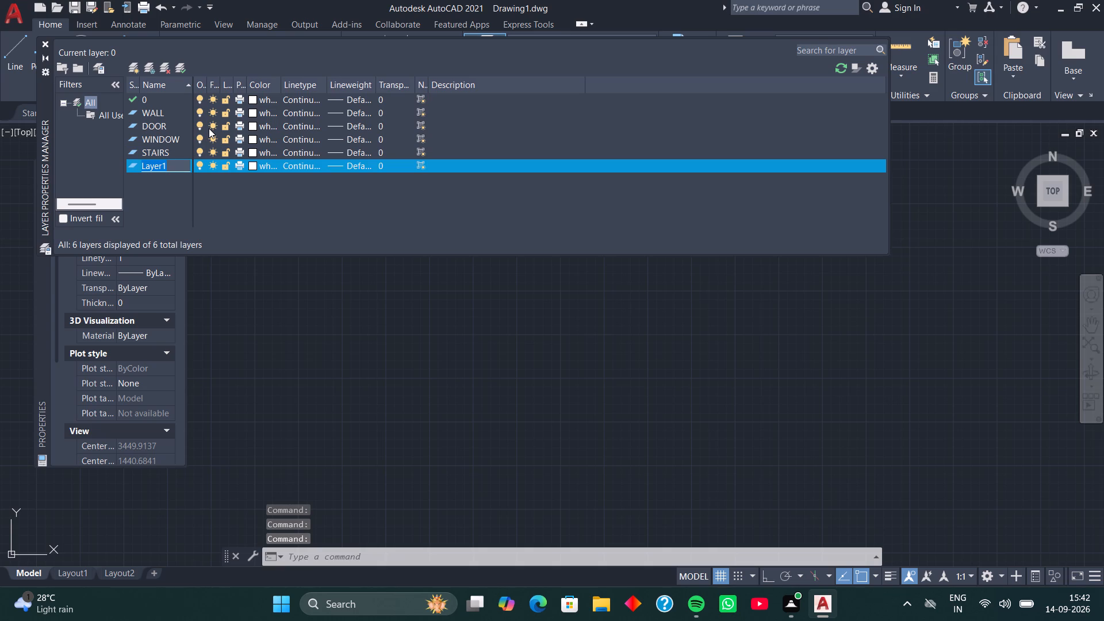
{"action": "type", "text": "ROO"}
{"action": "type", "text": "M"}
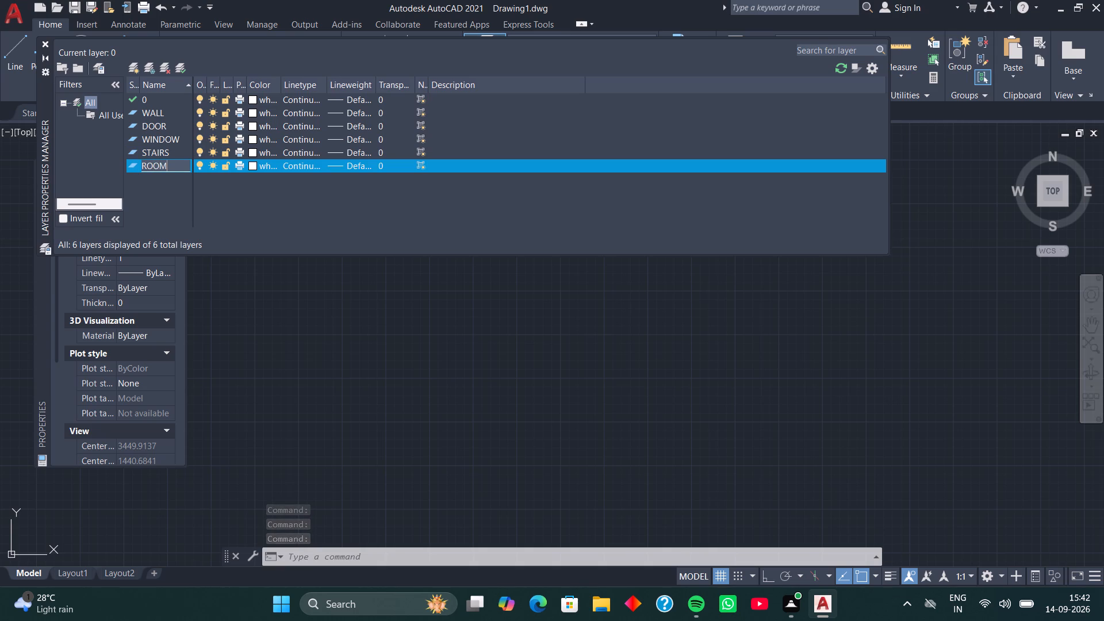
{"action": "key", "text": "space"}
{"action": "type", "text": "DETAI"}
{"action": "key", "text": "l"}
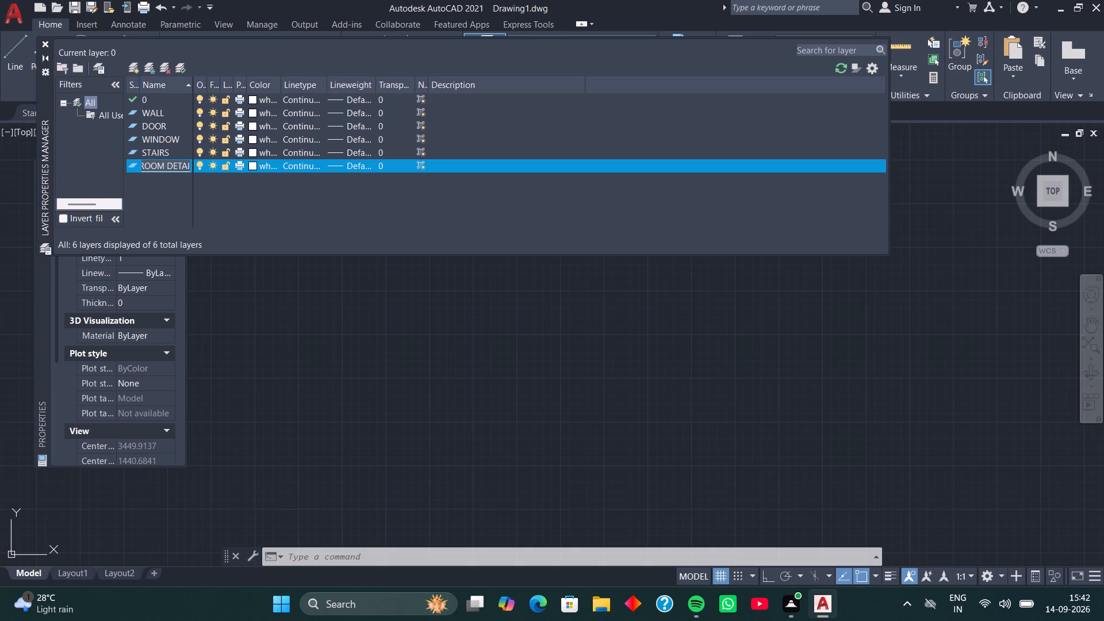
{"action": "key", "text": "s"}
{"action": "key", "text": "Return"}
Add a new layer named WALL DETAILS below the ROOM DETAILS layer.
{"action": "key", "text": "Return"}
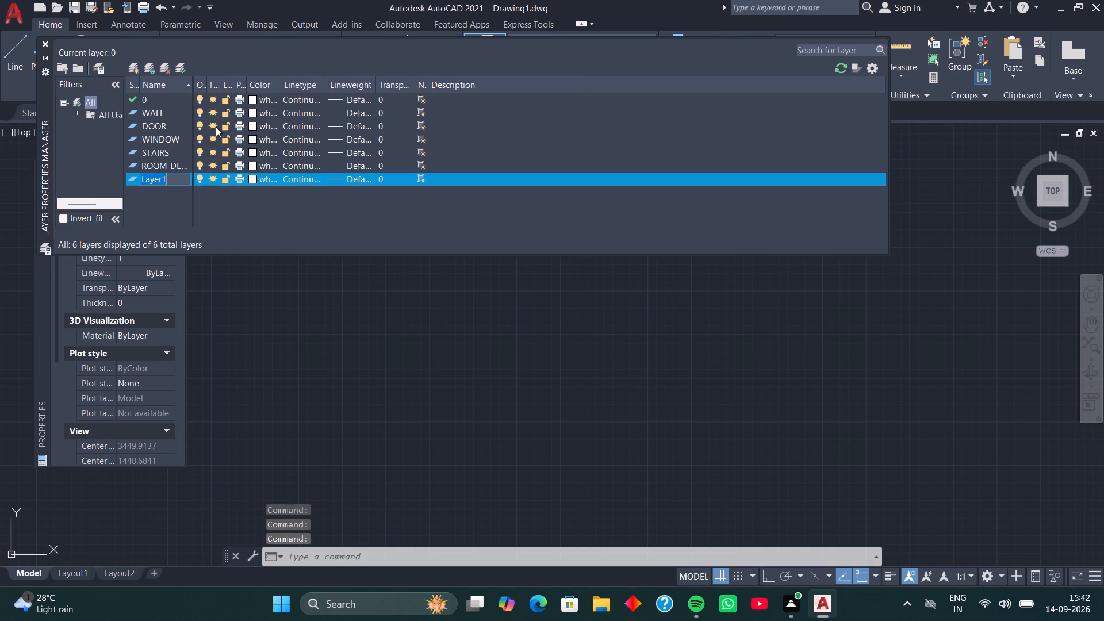
{"action": "type", "text": "WALL"}
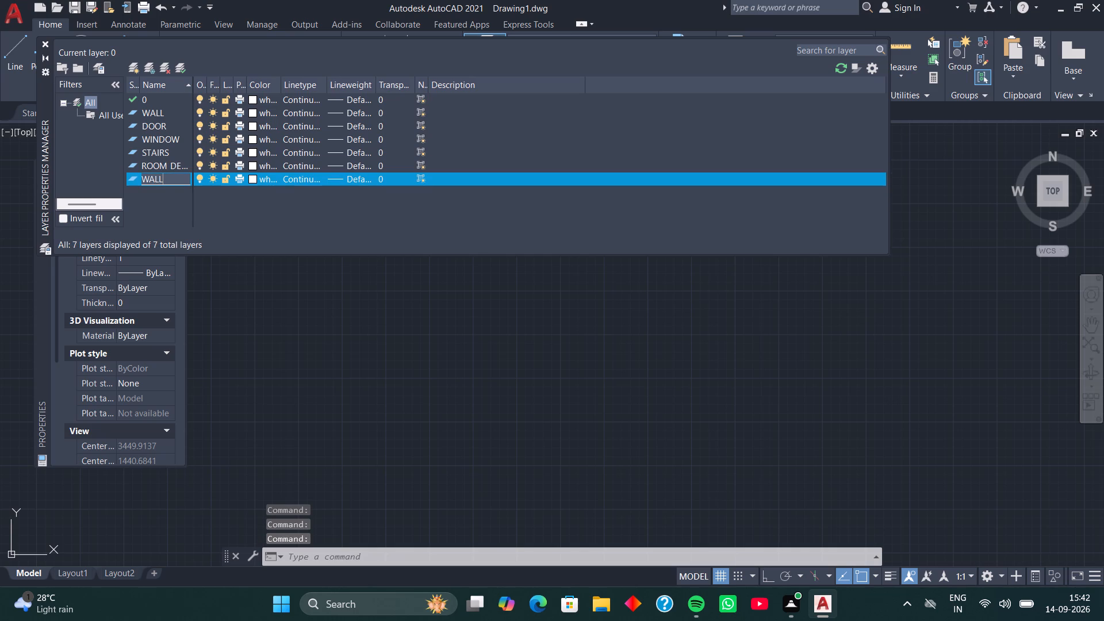
{"action": "key", "text": "space"}
{"action": "type", "text": "DETAIL"}
{"action": "key", "text": "s"}
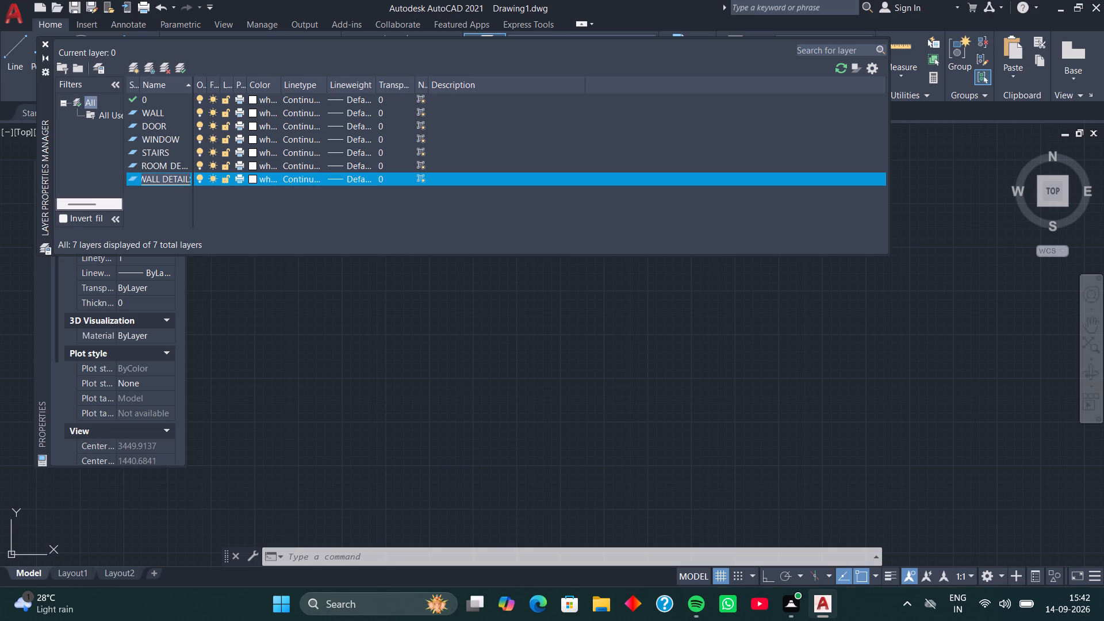
{"action": "key", "text": "Return"}
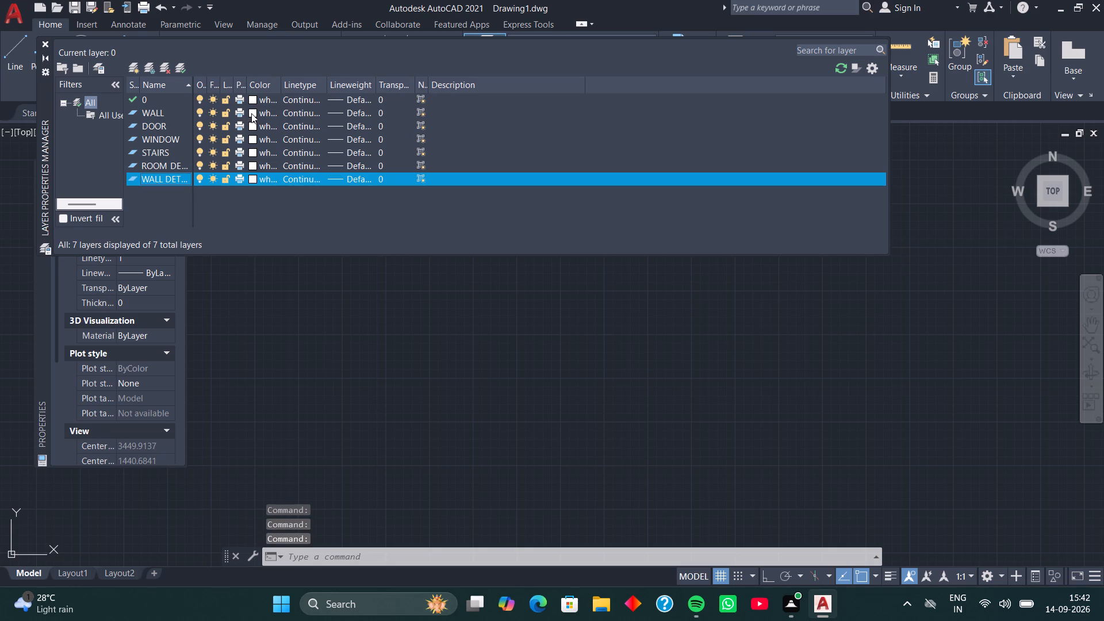
Set the WALL layer's colour to the brownish index colour 42.
{"action": "left_click", "coordinate": [251, 113]}
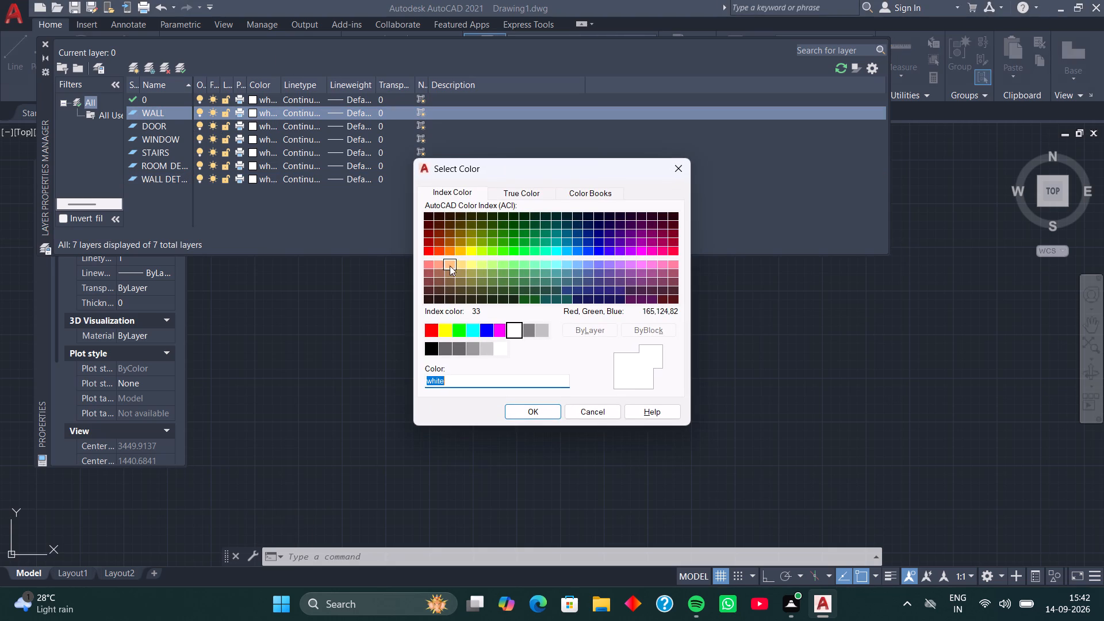
{"action": "left_click", "coordinate": [457, 252]}
{"action": "left_click", "coordinate": [446, 251]}
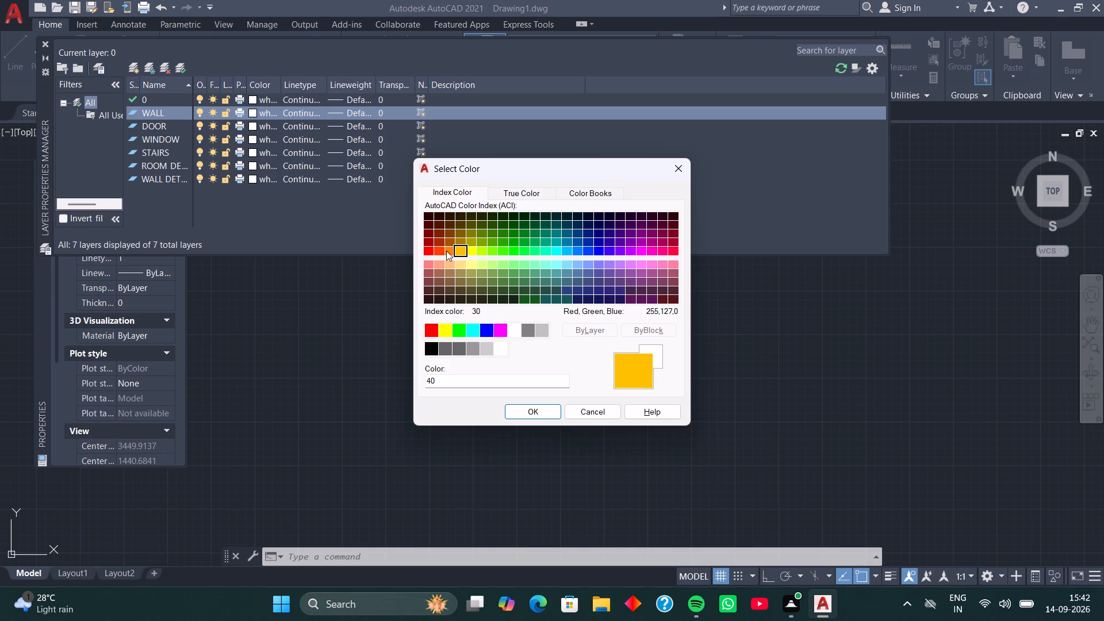
{"action": "left_click", "coordinate": [436, 251]}
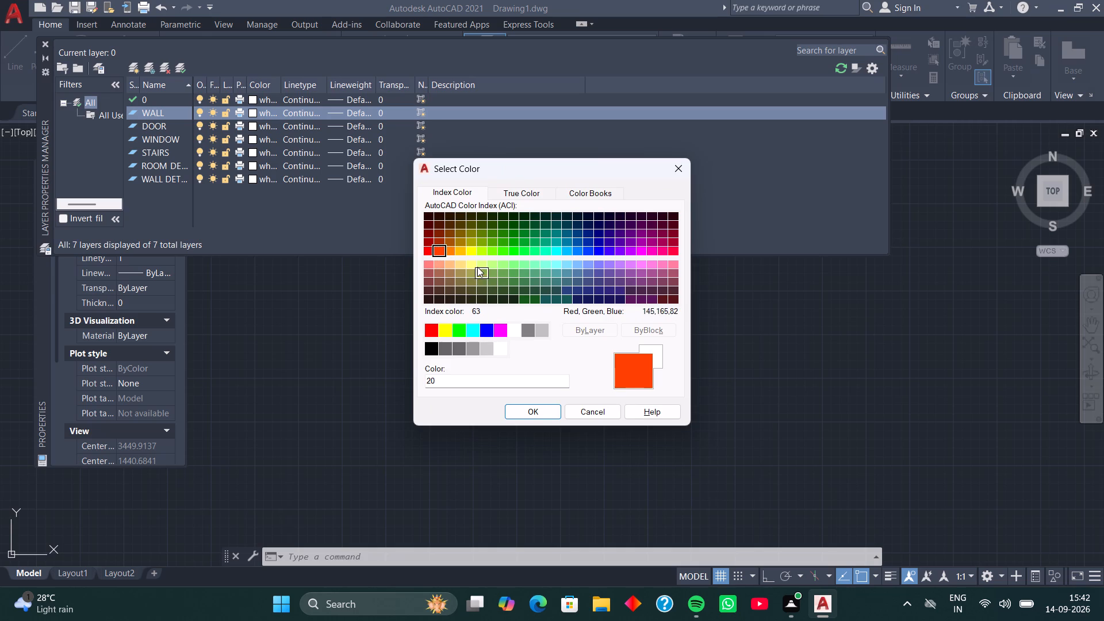
{"action": "left_click", "coordinate": [463, 247]}
{"action": "left_click", "coordinate": [460, 253]}
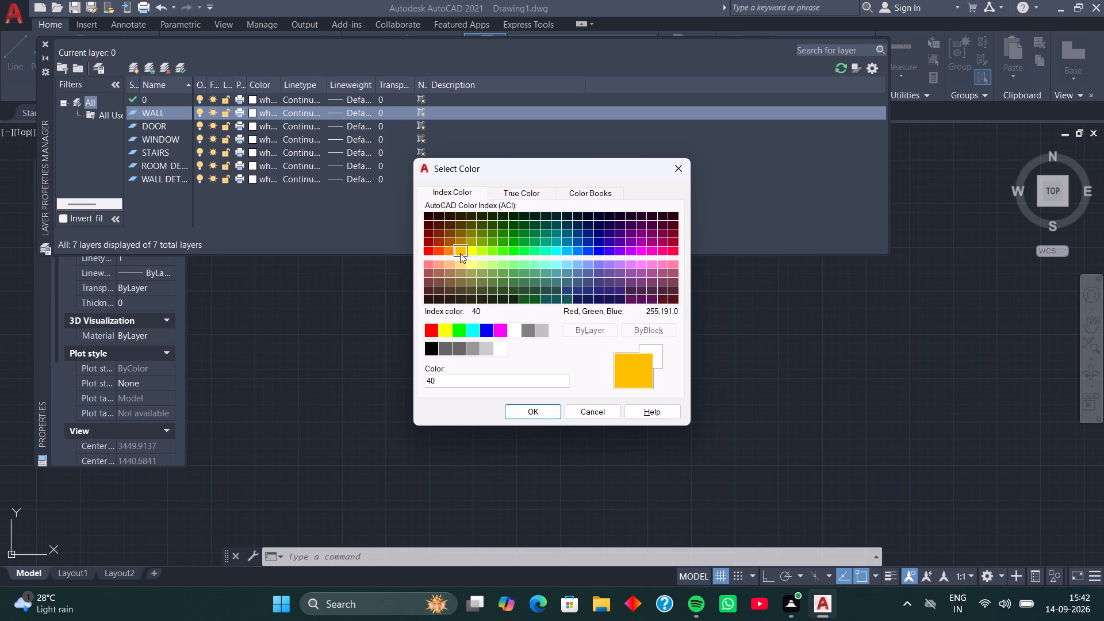
{"action": "left_click", "coordinate": [461, 243]}
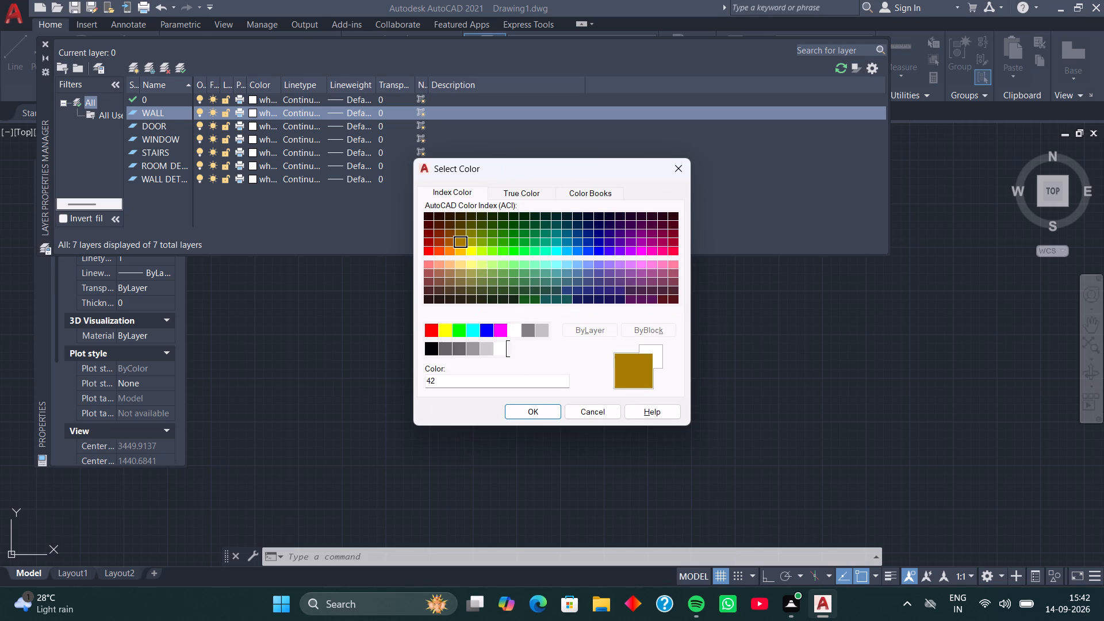
{"action": "left_click", "coordinate": [545, 411]}
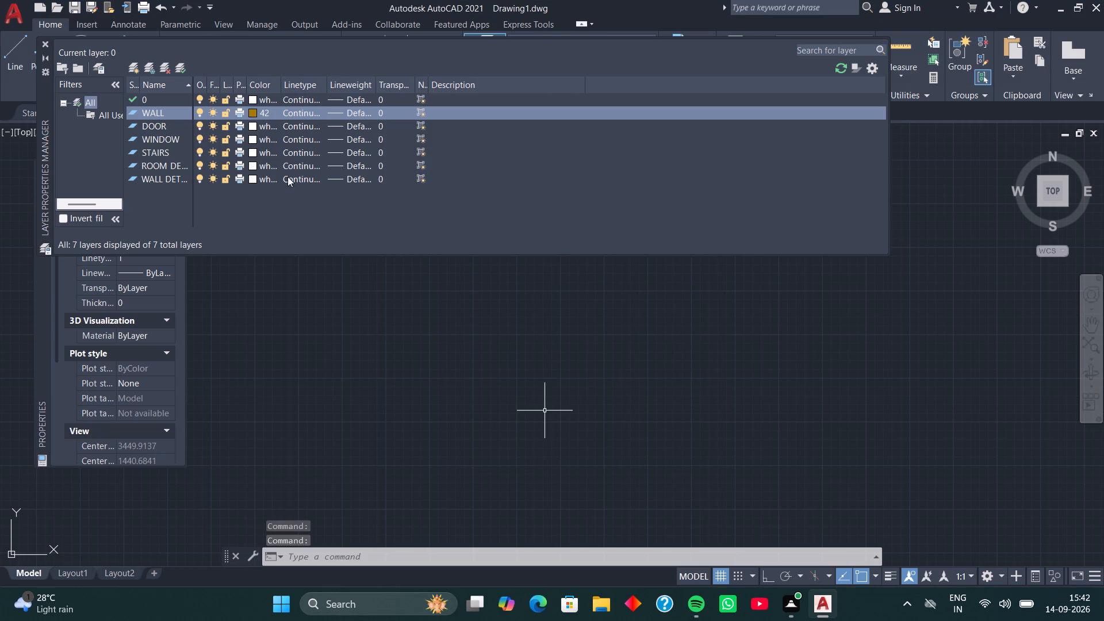
Set the DOOR layer's colour to magenta.
{"action": "left_click", "coordinate": [253, 122]}
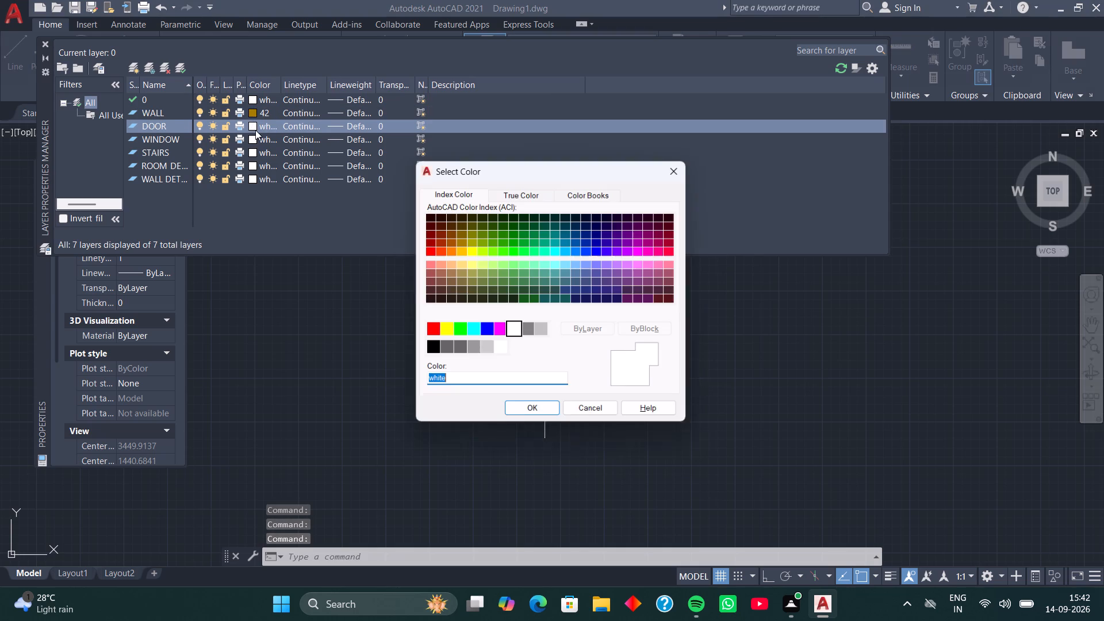
{"action": "left_click", "coordinate": [499, 333]}
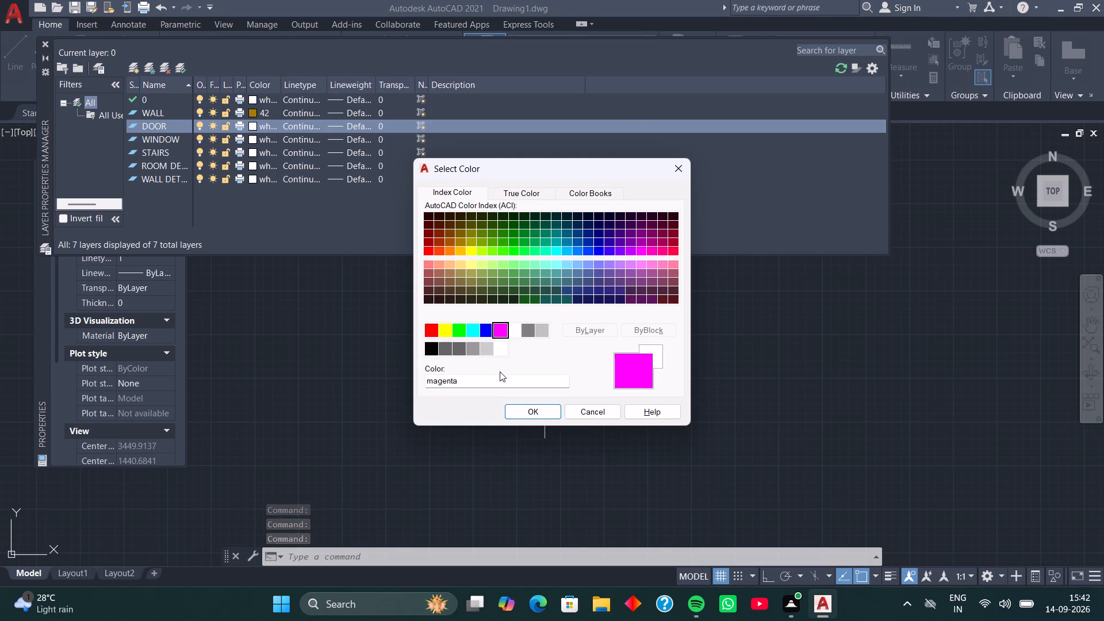
{"action": "left_click", "coordinate": [518, 411]}
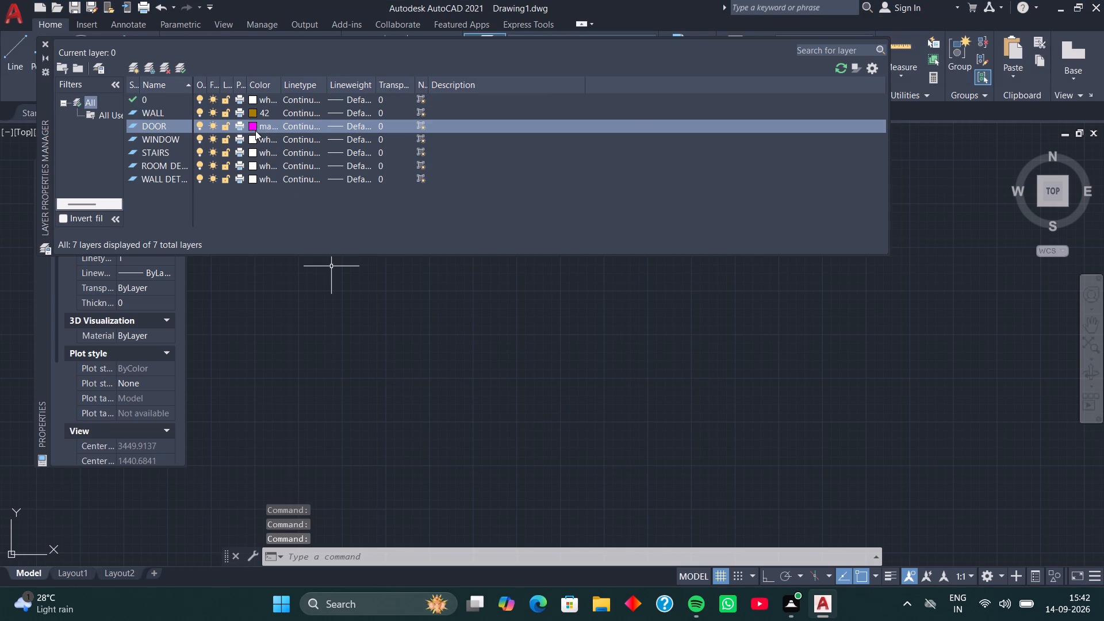
Set the WINDOW layer's colour to cyan.
{"action": "left_click", "coordinate": [252, 141]}
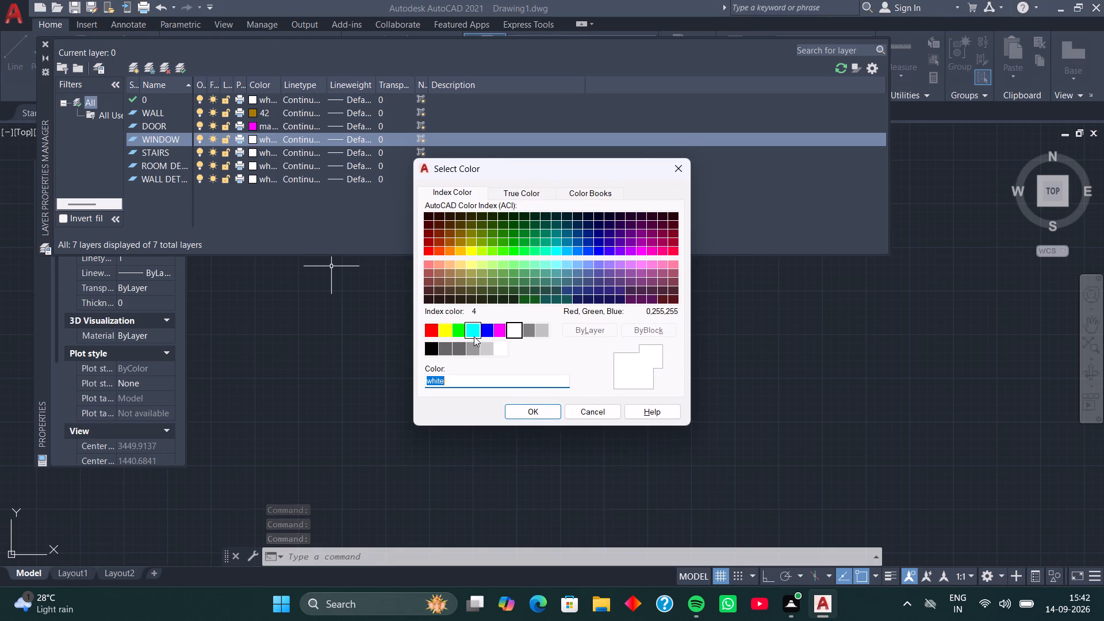
{"action": "left_click", "coordinate": [474, 336]}
{"action": "left_click", "coordinate": [519, 414]}
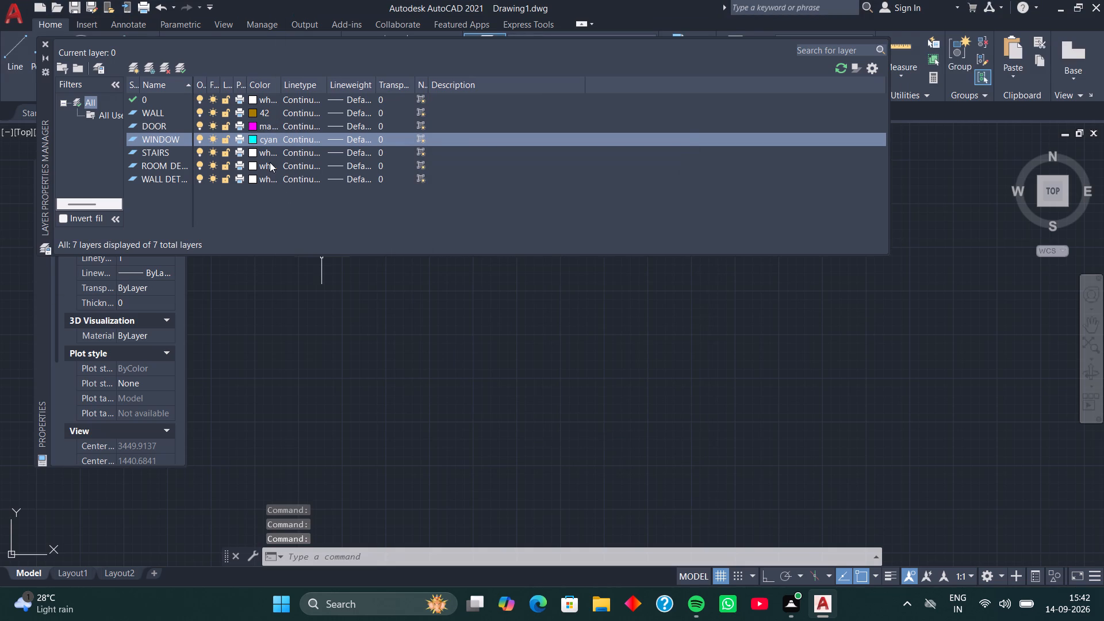
Set the STAIRS layer's colour to red.
{"action": "left_click", "coordinate": [252, 151]}
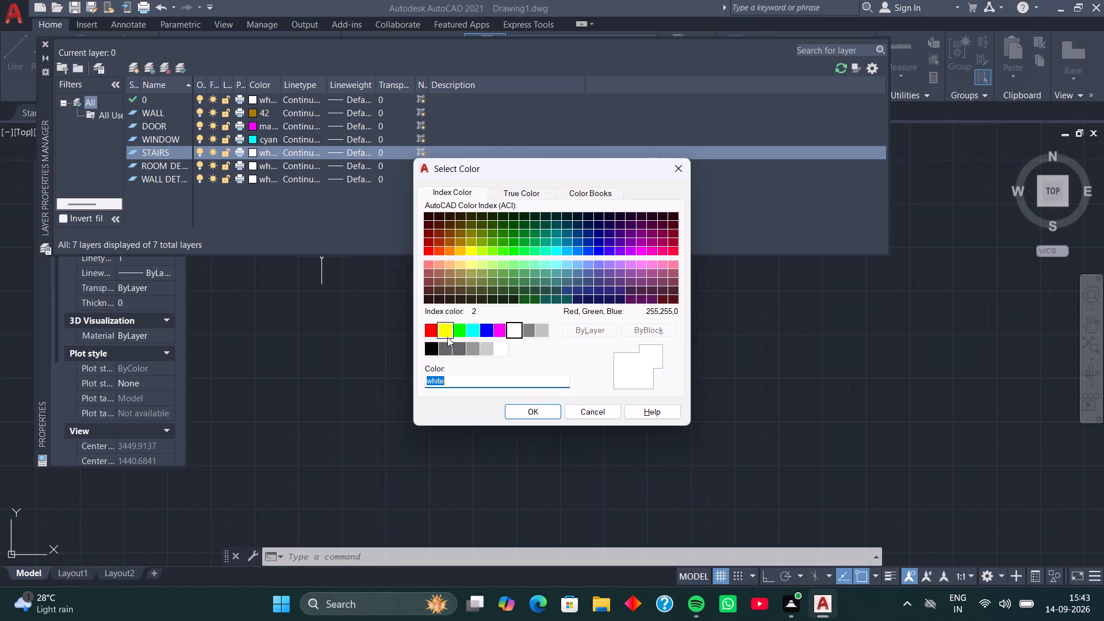
{"action": "left_click", "coordinate": [428, 336]}
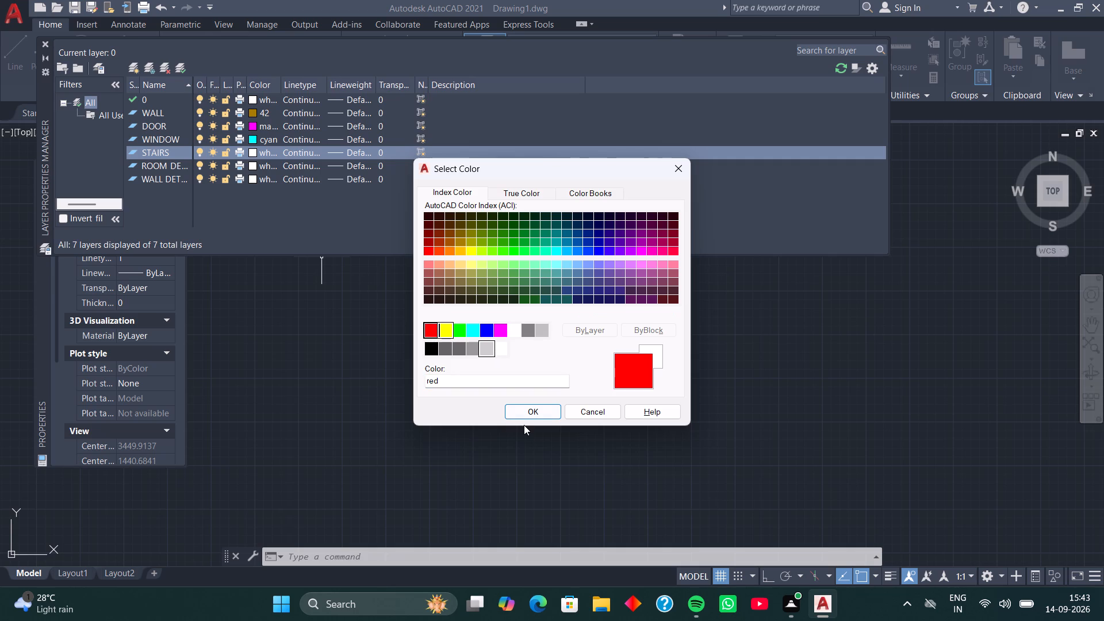
{"action": "left_click", "coordinate": [534, 412]}
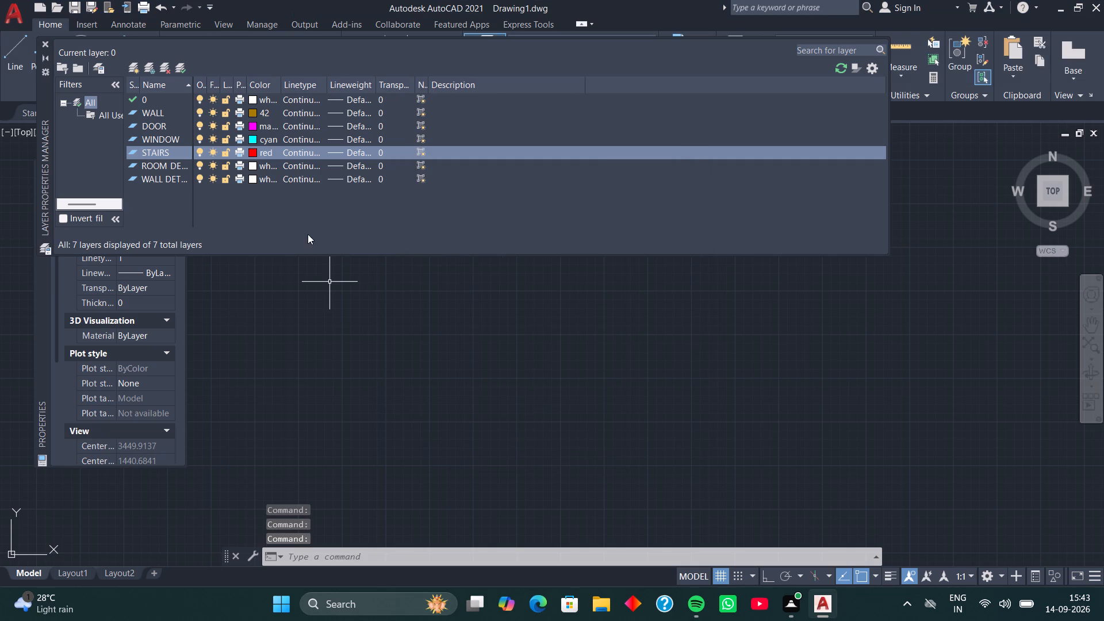
Set the ROOM DETAILS layer's colour to green.
{"action": "left_click", "coordinate": [253, 164]}
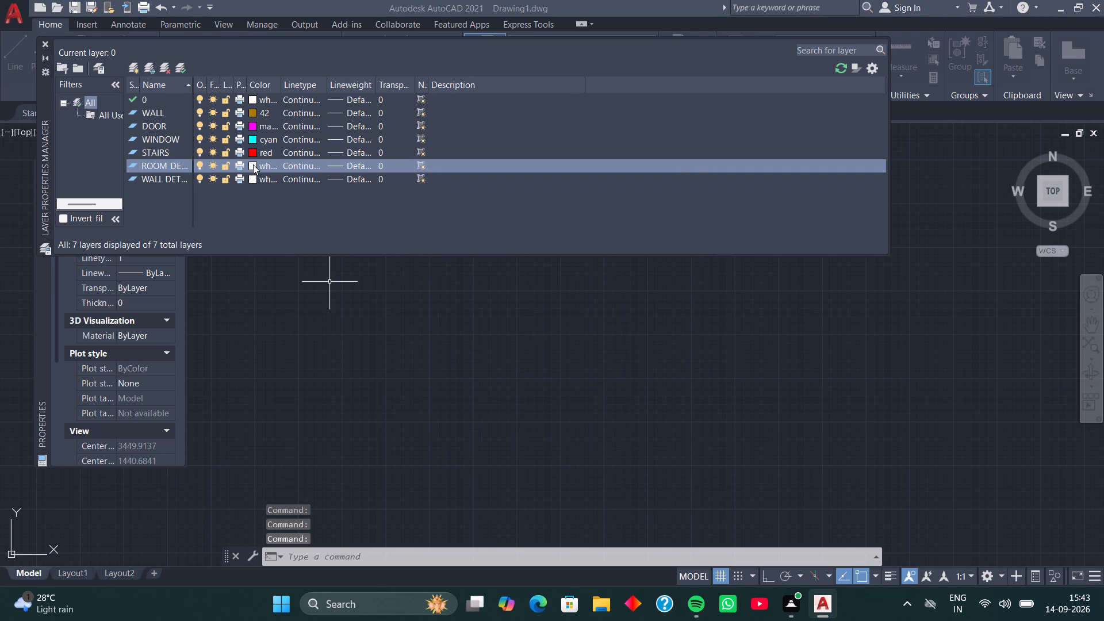
{"action": "left_click", "coordinate": [463, 336]}
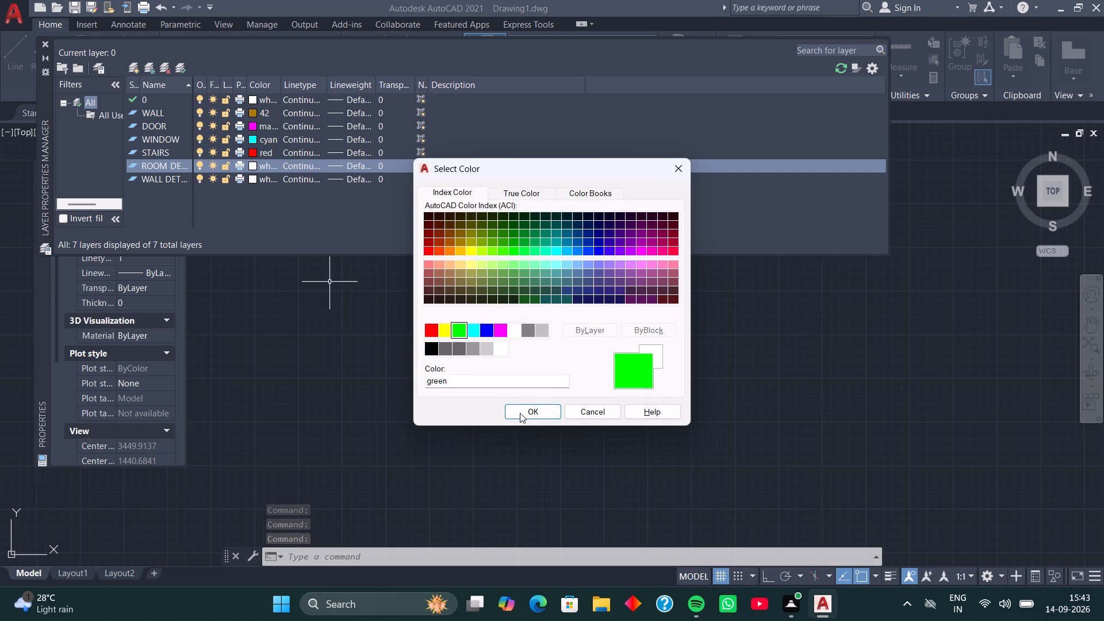
{"action": "left_click", "coordinate": [532, 415]}
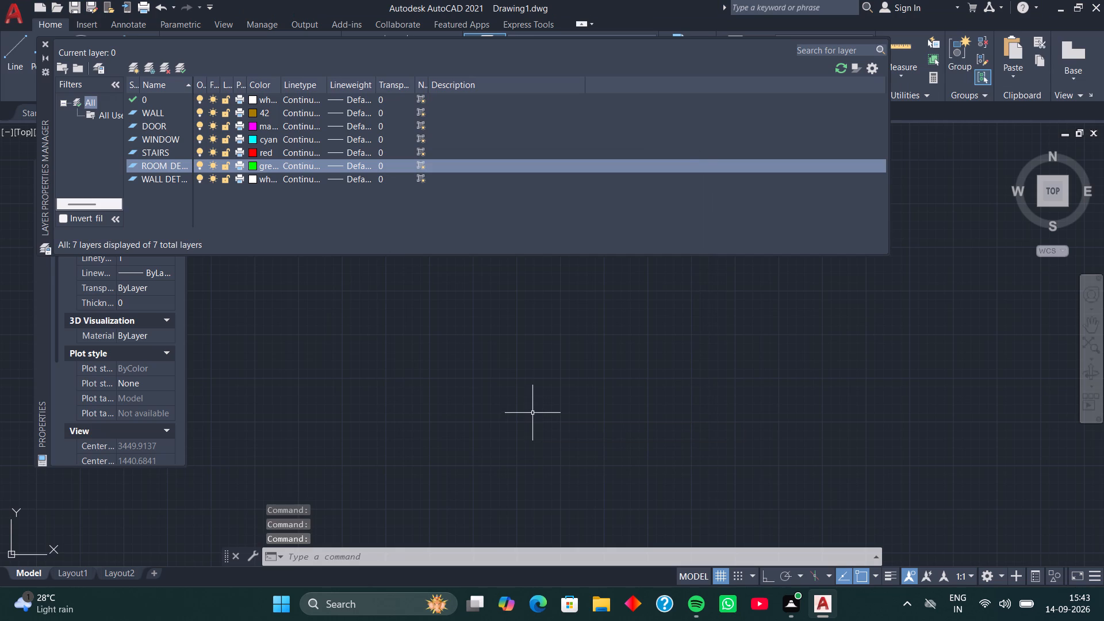
Set the WALL DETAILS layer's colour to yellow and close the layer properties manager.
{"action": "left_click", "coordinate": [254, 178]}
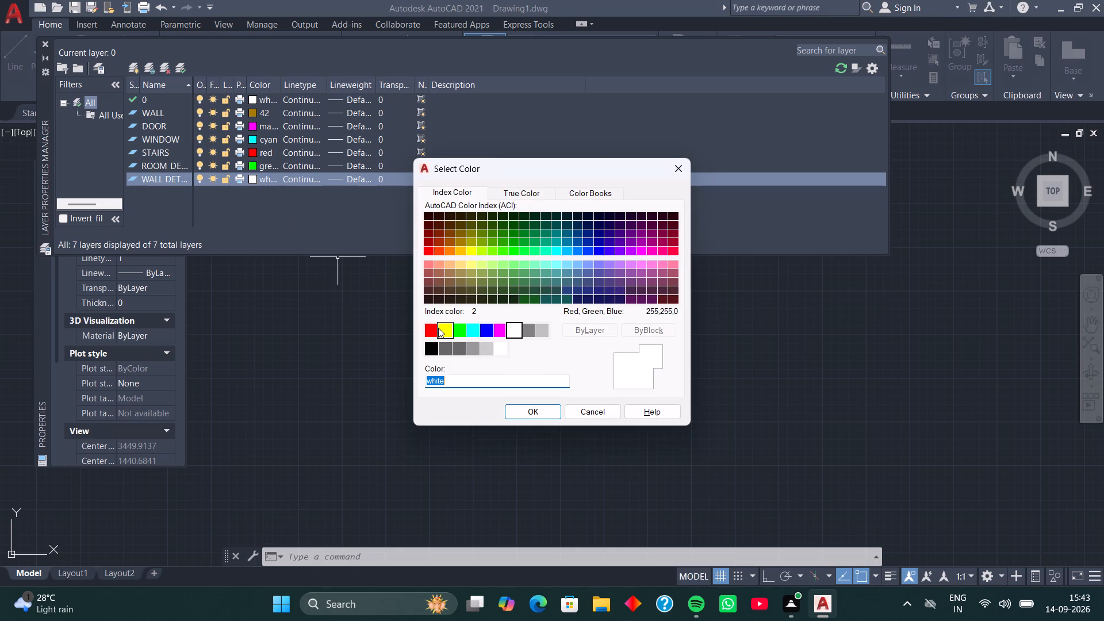
{"action": "left_click", "coordinate": [438, 328]}
{"action": "left_click", "coordinate": [549, 410]}
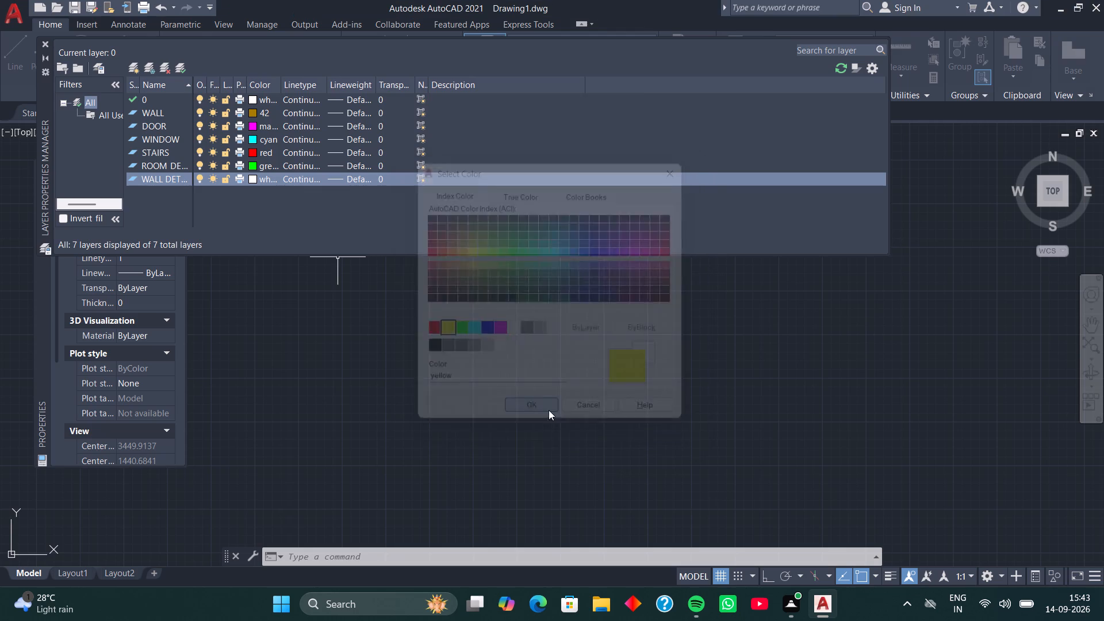
{"action": "left_click", "coordinate": [45, 43]}
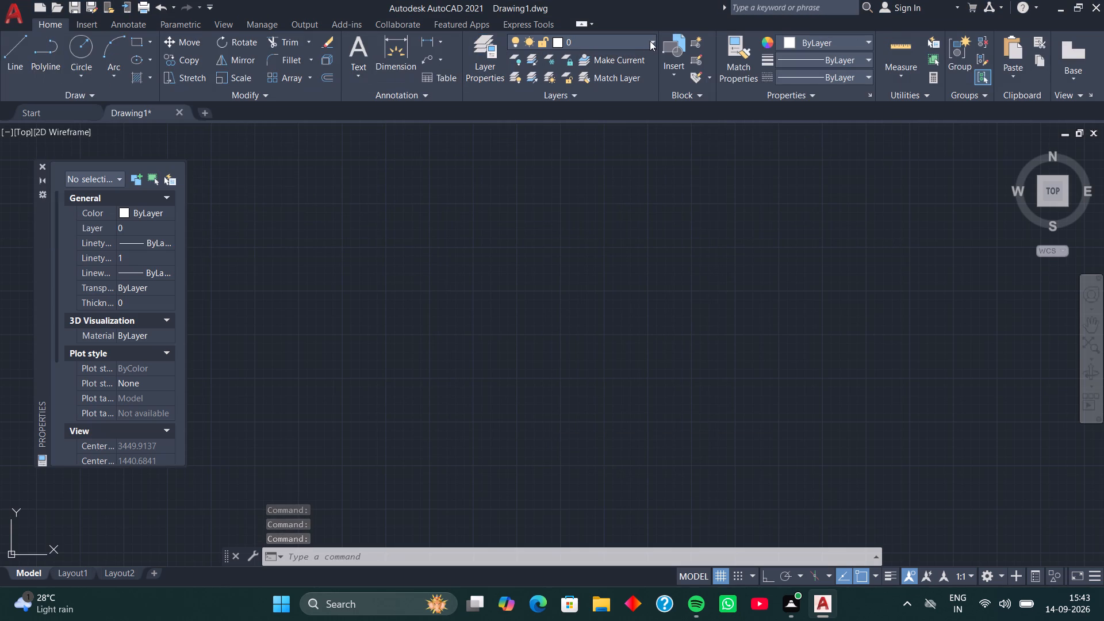
Make WALL the current layer for drawing.
{"action": "left_click", "coordinate": [650, 41]}
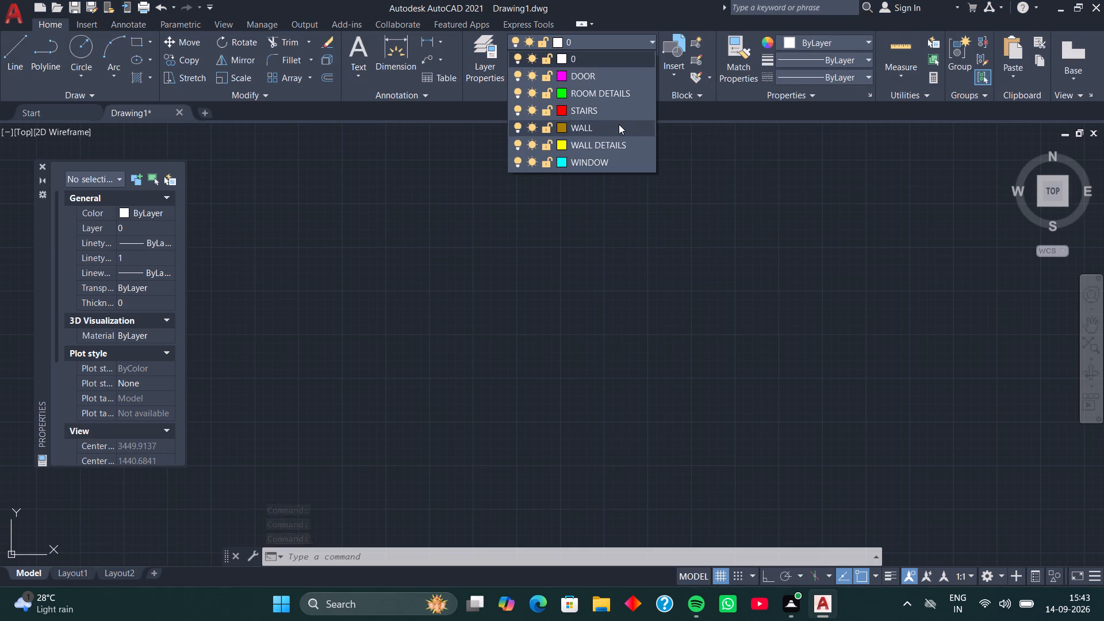
{"action": "left_click", "coordinate": [619, 125]}
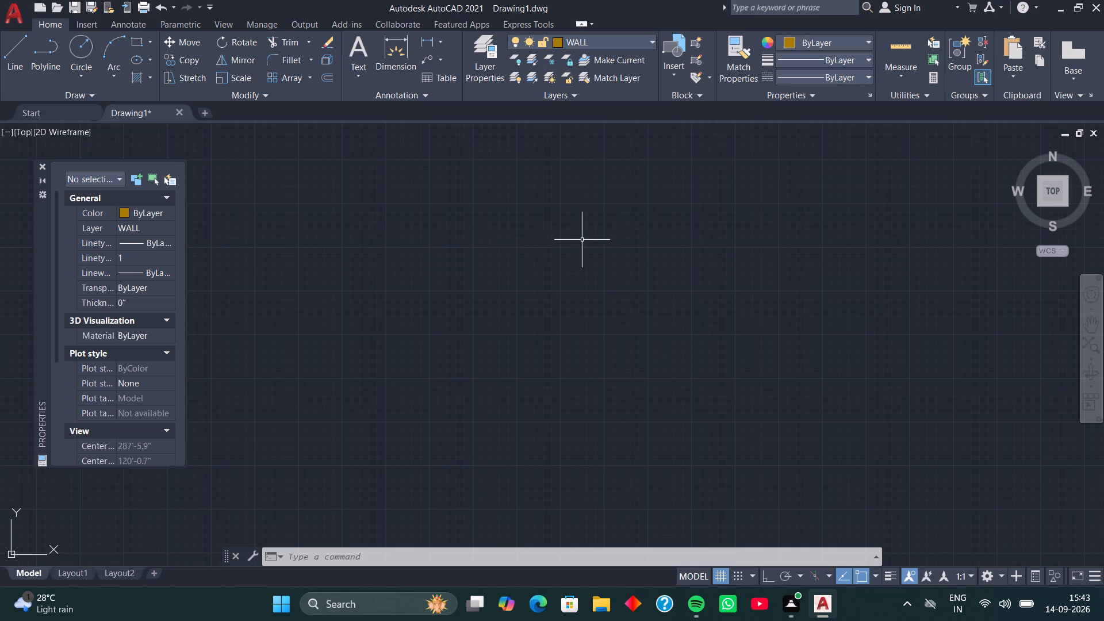
Draw a horizontal construction line (XLINE) across the upper part of the empty drawing area.
{"action": "key", "text": "x"}
{"action": "key", "text": "l"}
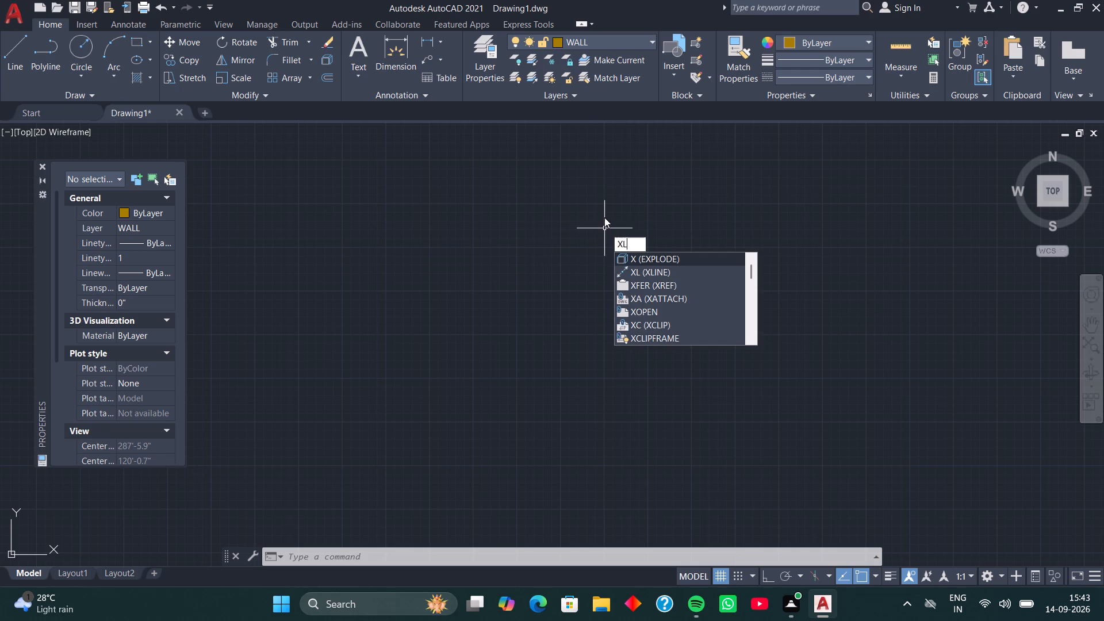
{"action": "key", "text": "space"}
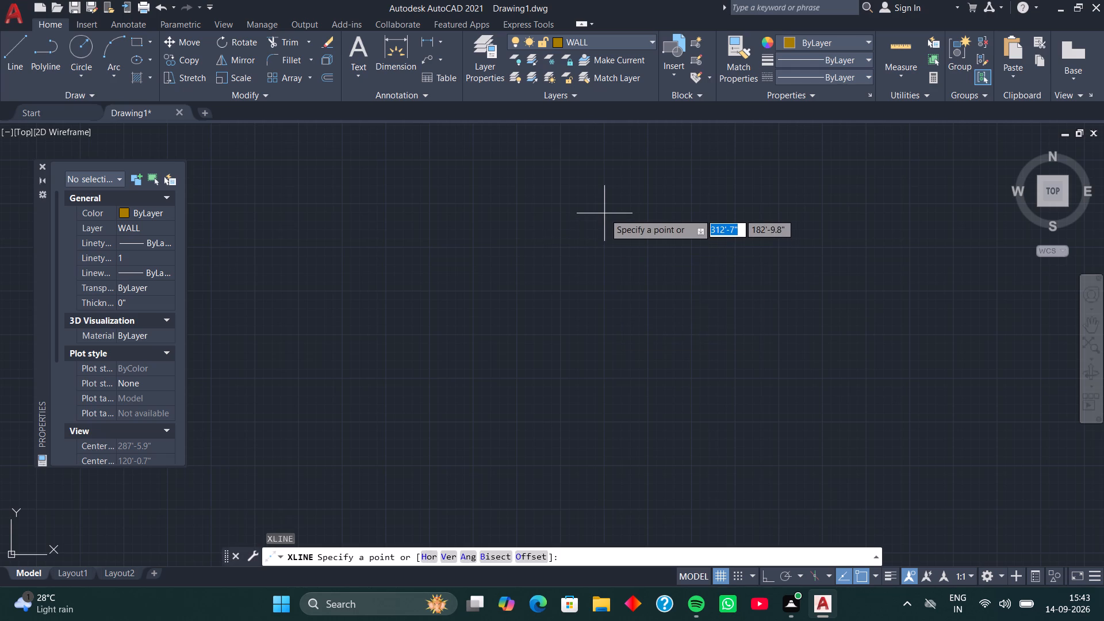
{"action": "key", "text": "h"}
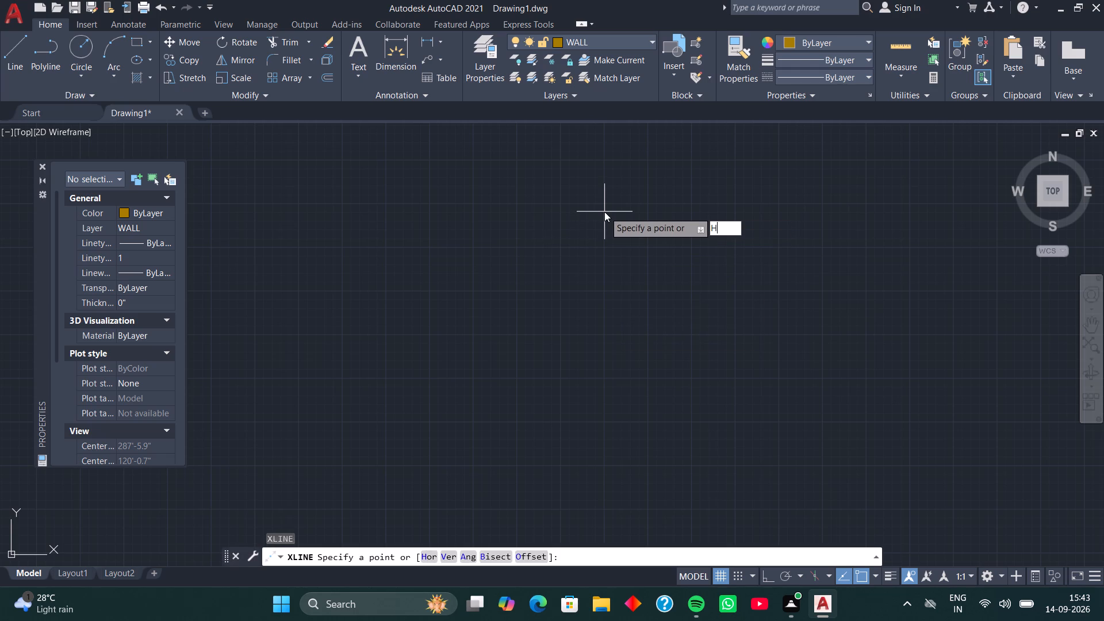
{"action": "key", "text": "space"}
{"action": "left_click", "coordinate": [537, 222]}
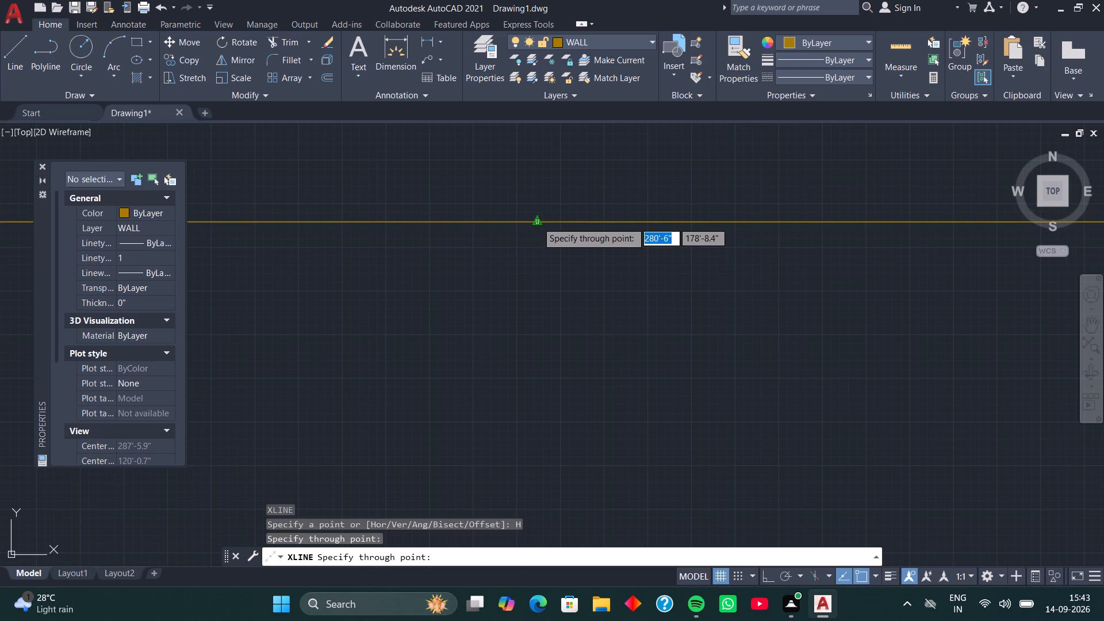
{"action": "key", "text": "space"}
Draw a vertical construction line (XLINE) crossing the horizontal one, slightly left of the drawing area's middle.
{"action": "key", "text": "space"}
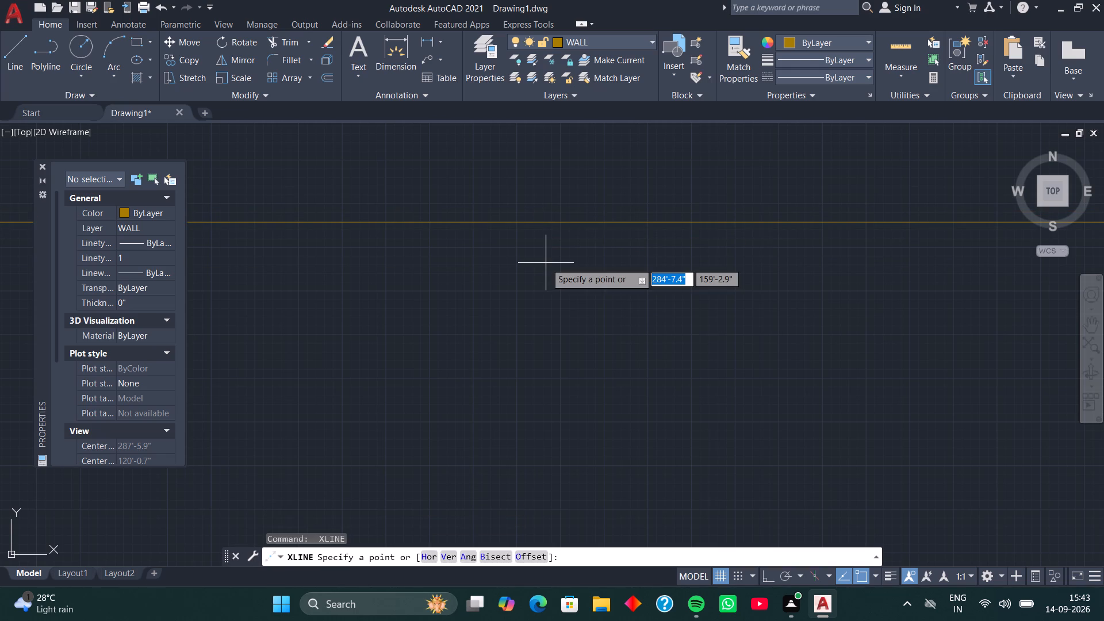
{"action": "key", "text": "v"}
{"action": "key", "text": "space"}
{"action": "left_click", "coordinate": [481, 270]}
{"action": "key", "text": "space"}
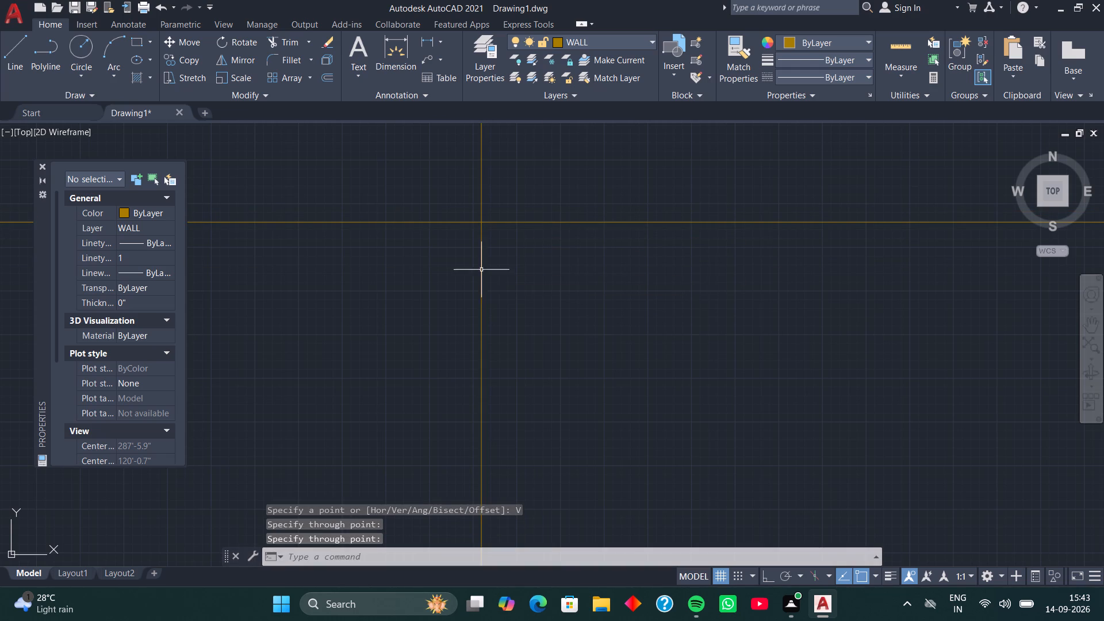
Trim the construction lines above and left of their intersection to form the plan's upper-left wall corner.
{"action": "type", "text": "TR"}
{"action": "key", "text": "space"}
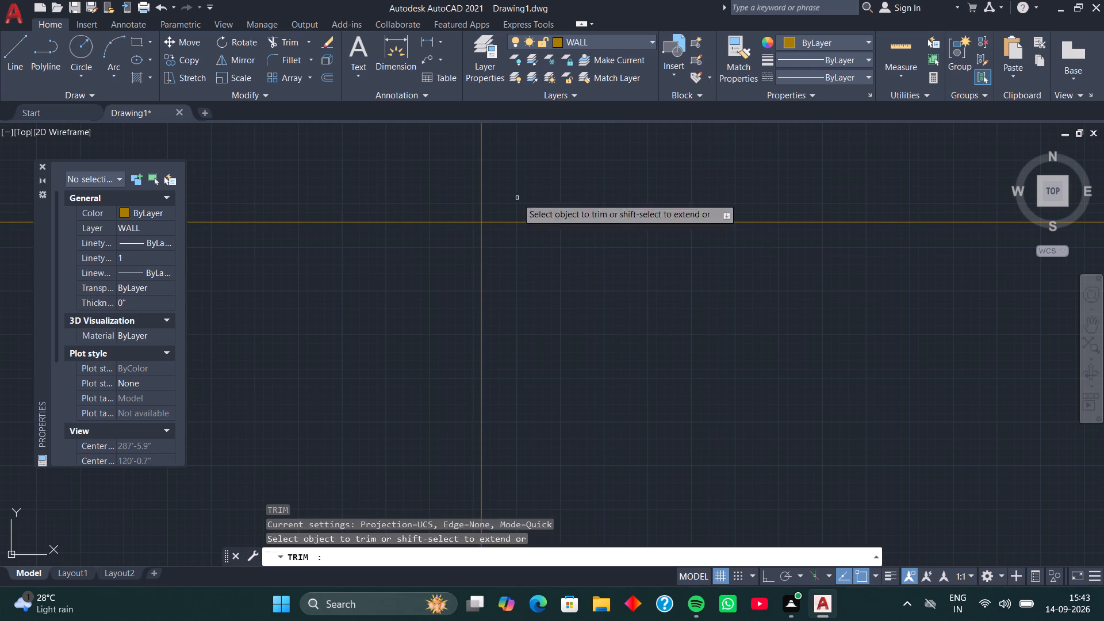
{"action": "left_click_drag", "start_coordinate": [503, 155], "coordinate": [386, 278]}
{"action": "key", "text": "space"}
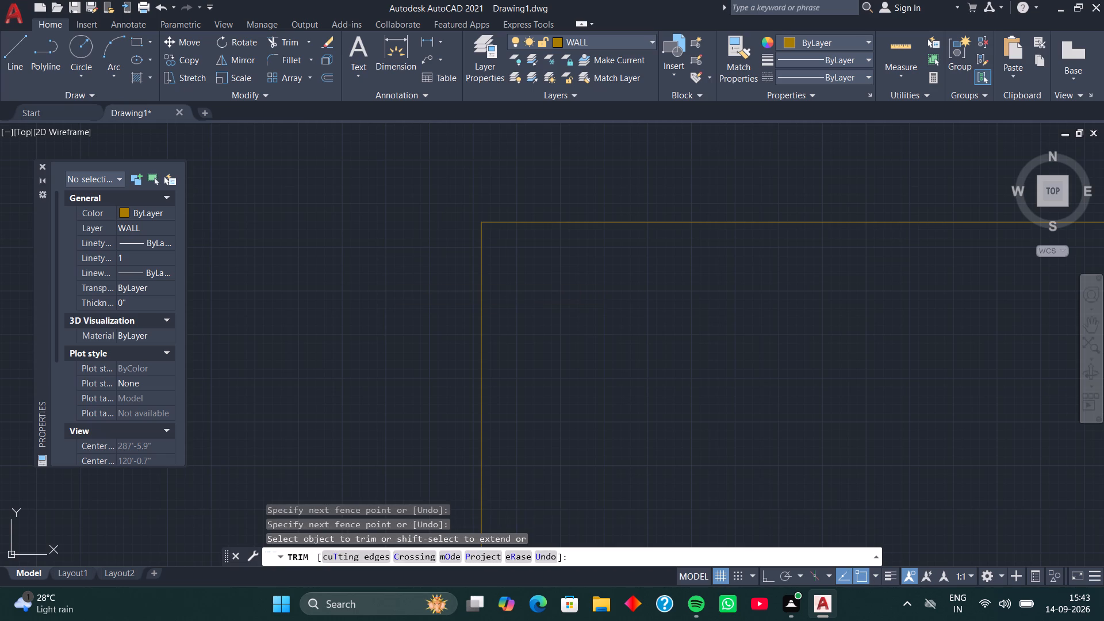
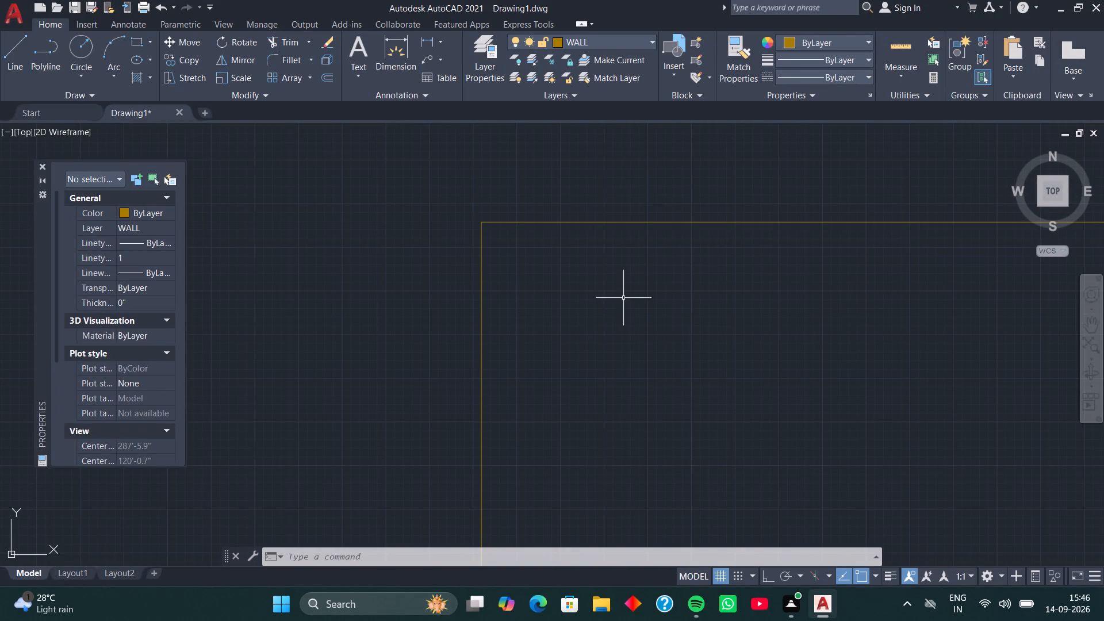
Offset the upper horizontal wall line and the left vertical wall line 9" inward to form the inner wall faces.
{"action": "middle_click_drag", "start_coordinate": [547, 260], "coordinate": [459, 263]}
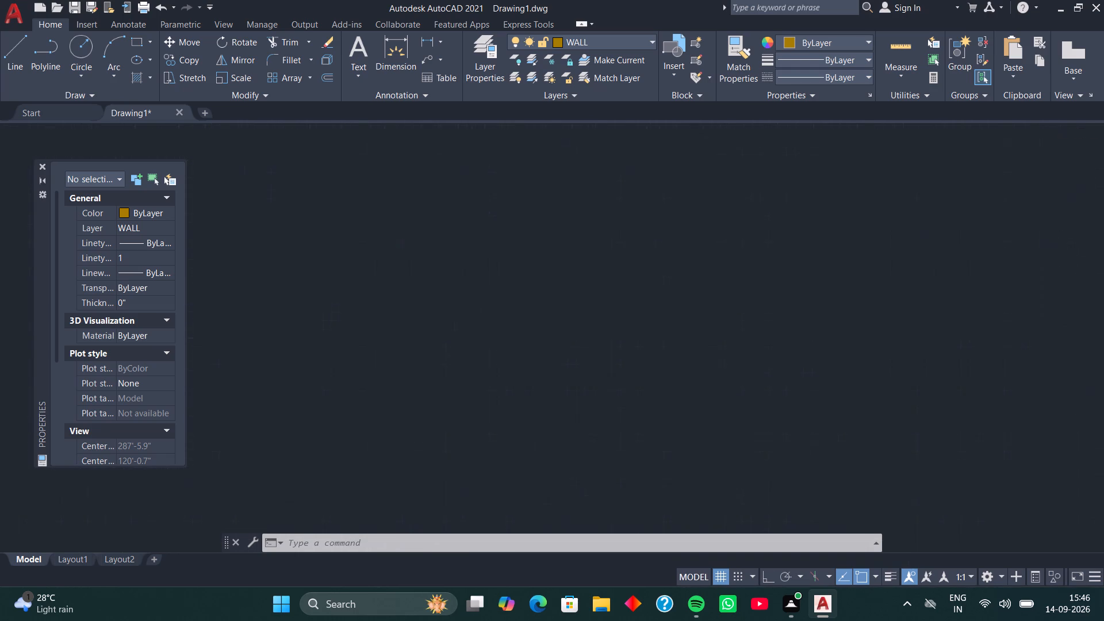
{"action": "scroll", "coordinate": [433, 246], "scroll_direction": "up", "scroll_amount": 1}
{"action": "type", "text": "O"}
{"action": "key", "text": "space"}
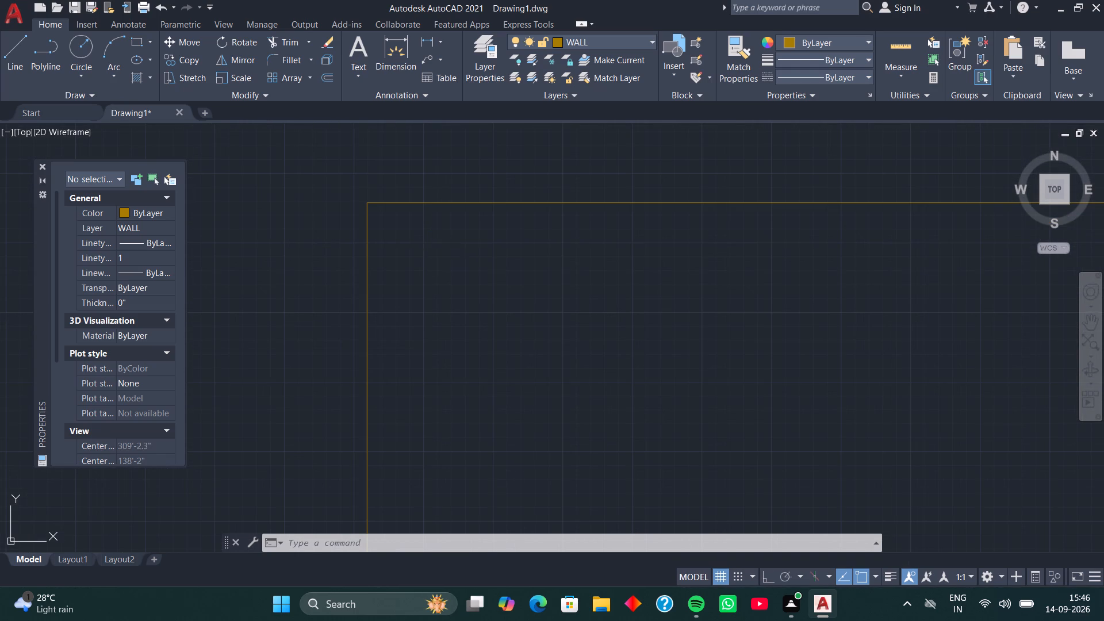
{"action": "key", "text": "space"}
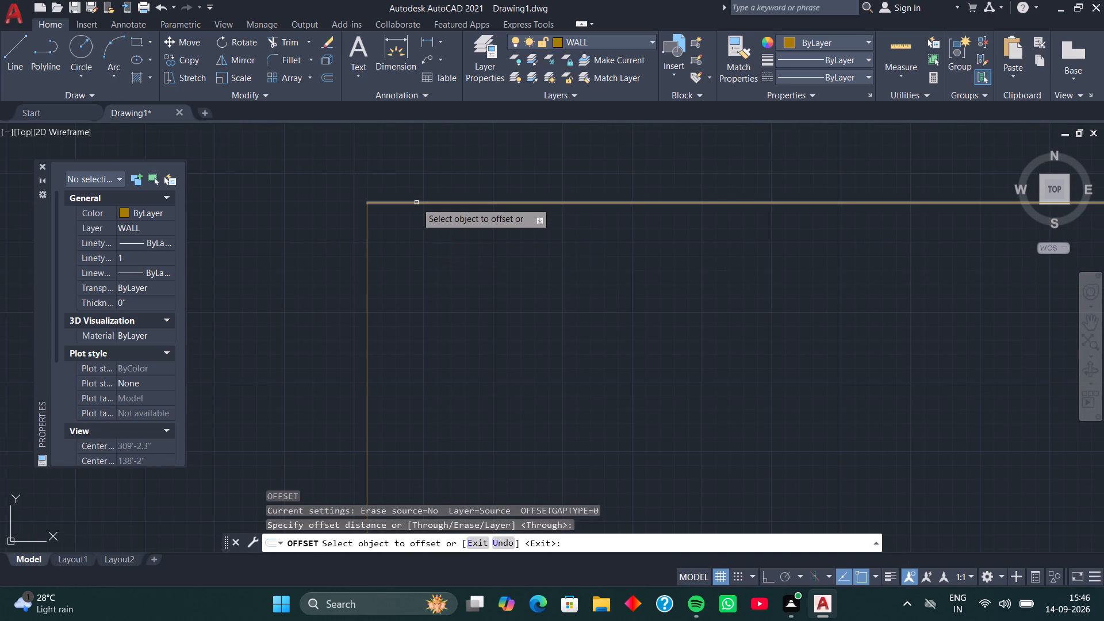
{"action": "left_click", "coordinate": [416, 202]}
{"action": "key", "text": "9"}
{"action": "key", "text": "Return"}
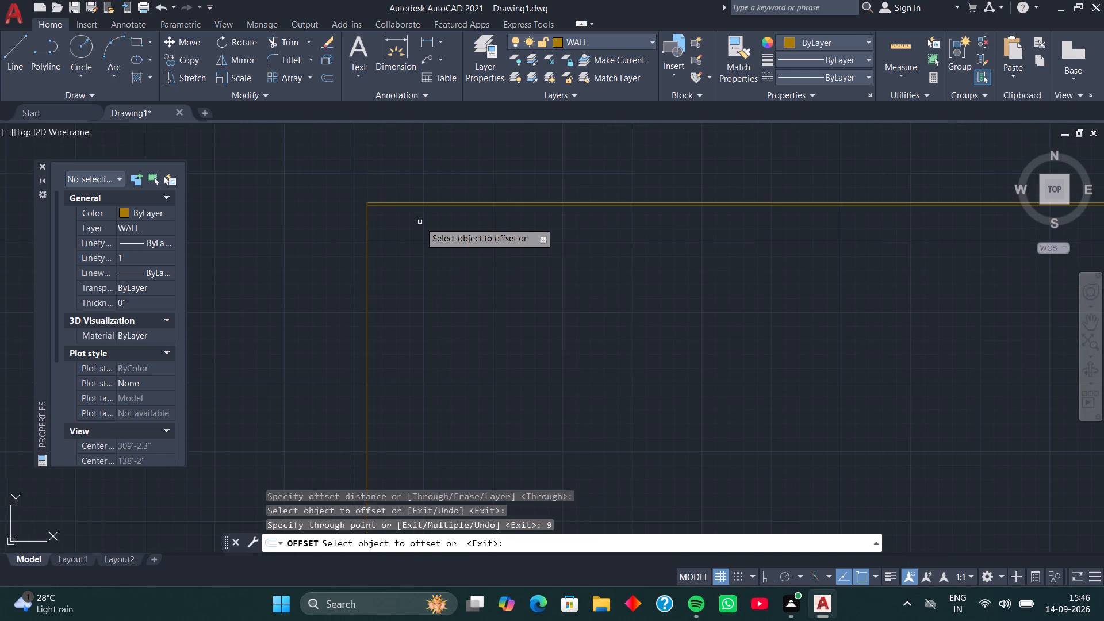
{"action": "left_click", "coordinate": [367, 231]}
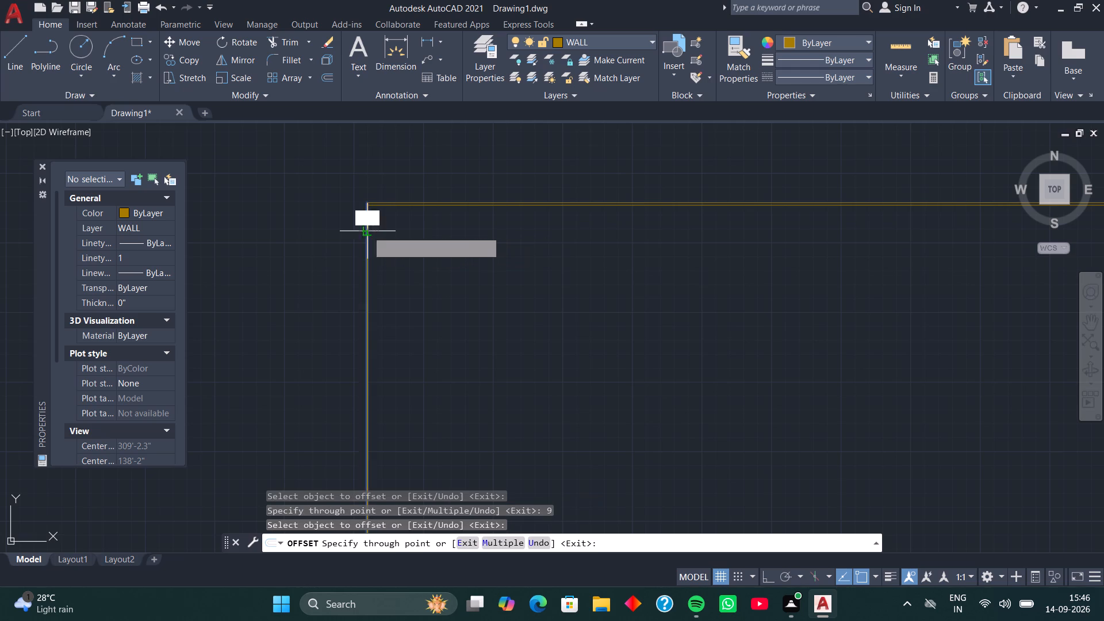
{"action": "key", "text": "9"}
{"action": "key", "text": "Return"}
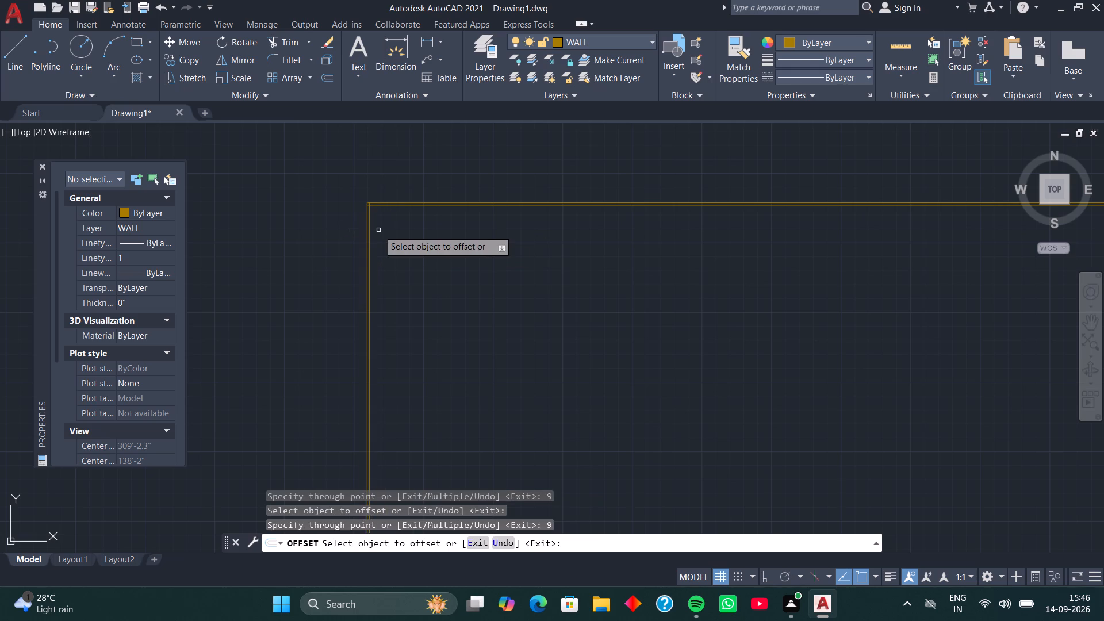
{"action": "scroll", "coordinate": [374, 216], "scroll_direction": "up", "scroll_amount": 5}
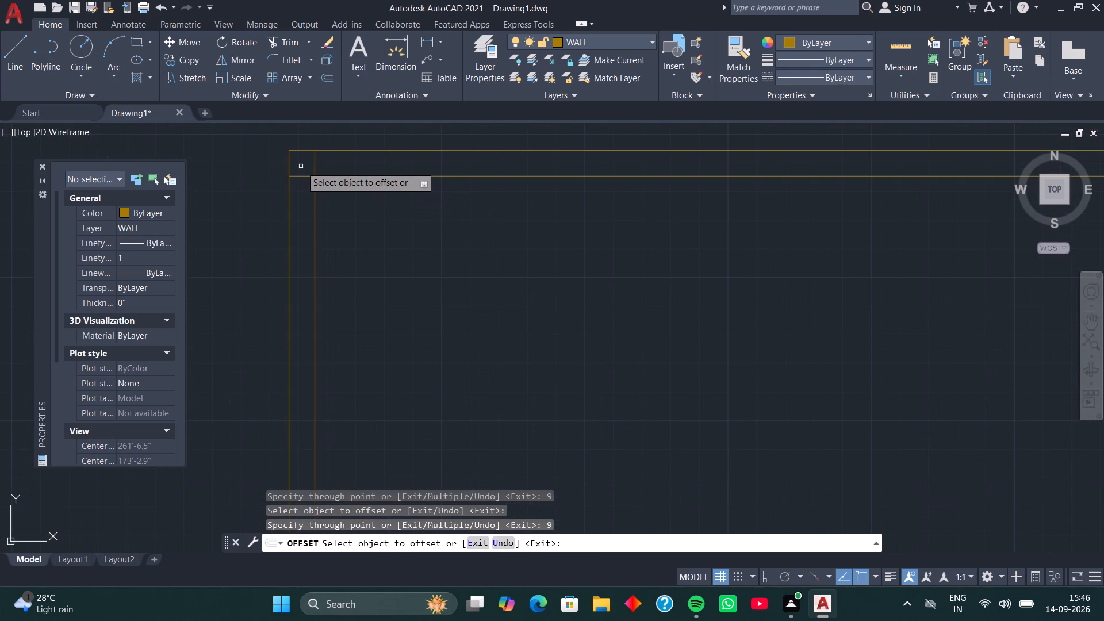
{"action": "scroll", "coordinate": [301, 166], "scroll_direction": "up", "scroll_amount": 2}
{"action": "middle_click_drag", "start_coordinate": [301, 166], "coordinate": [323, 276]}
{"action": "scroll", "coordinate": [316, 271], "scroll_direction": "up", "scroll_amount": 1}
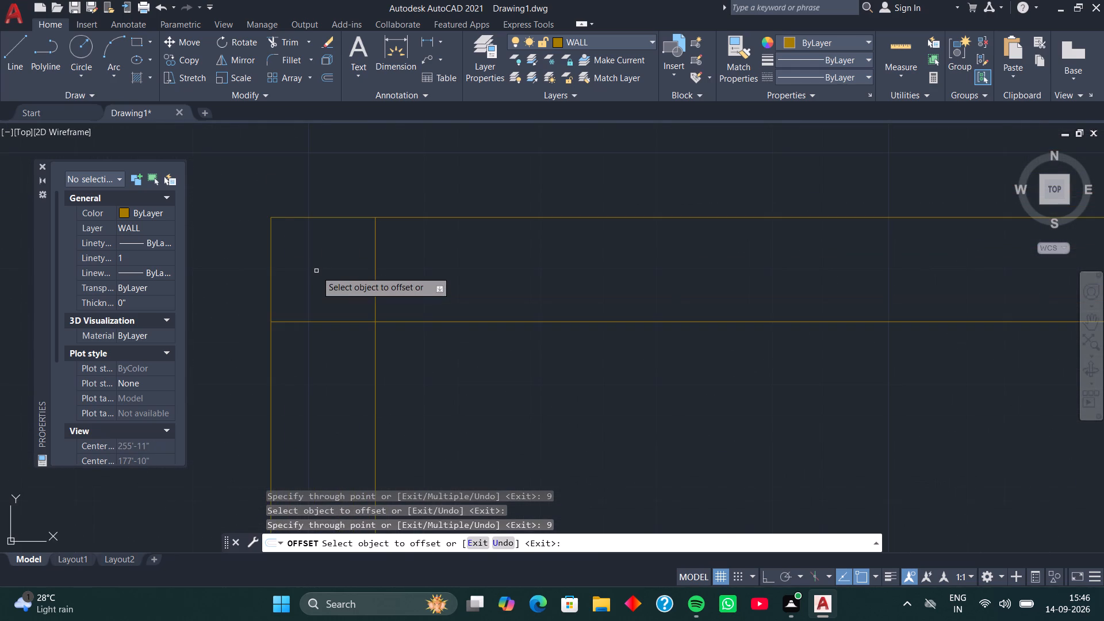
{"action": "scroll", "coordinate": [316, 271], "scroll_direction": "up", "scroll_amount": 1}
{"action": "middle_click", "coordinate": [316, 271]}
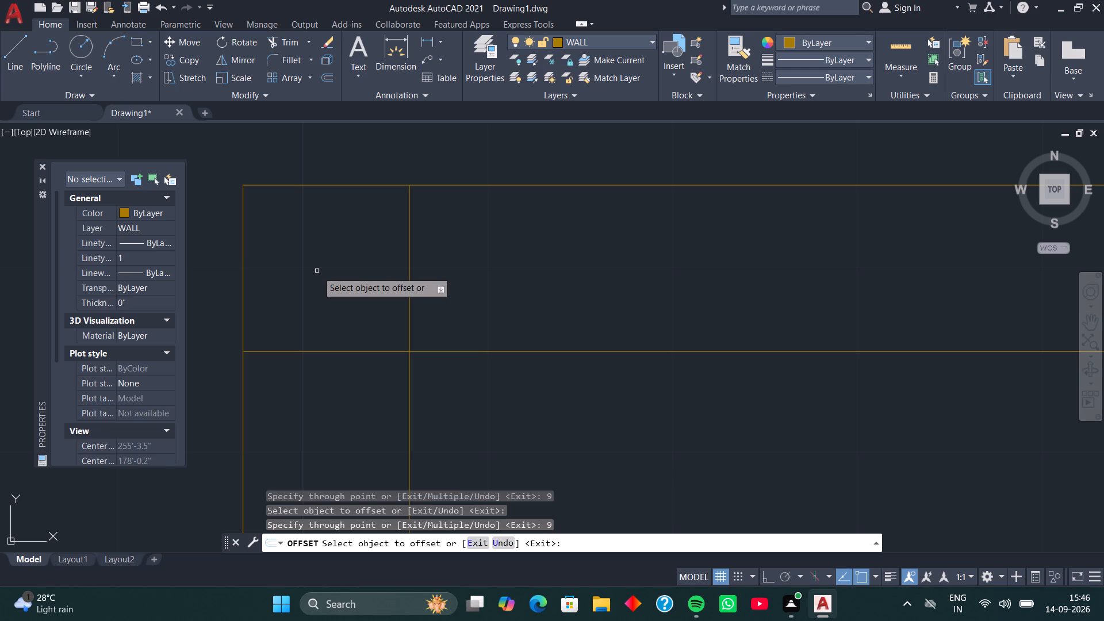
{"action": "left_click", "coordinate": [410, 258]}
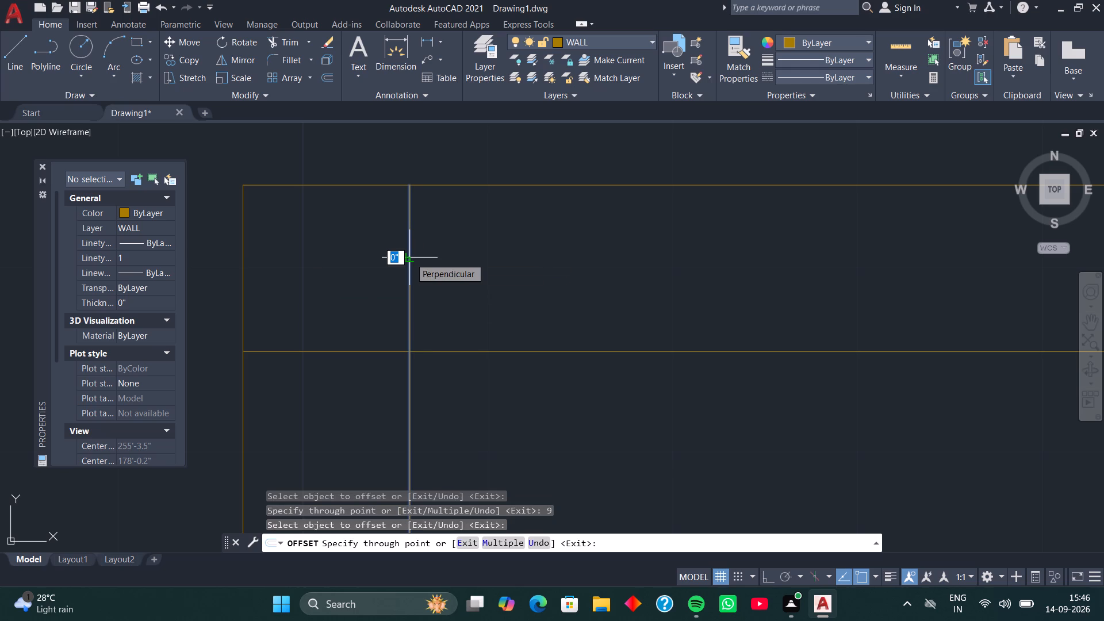
{"action": "key", "text": "Escape"}
Trim the two inner wall lines where they overrun their intersection, leaving a clean inner corner at the plan's upper left.
{"action": "type", "text": "TR"}
{"action": "key", "text": "space"}
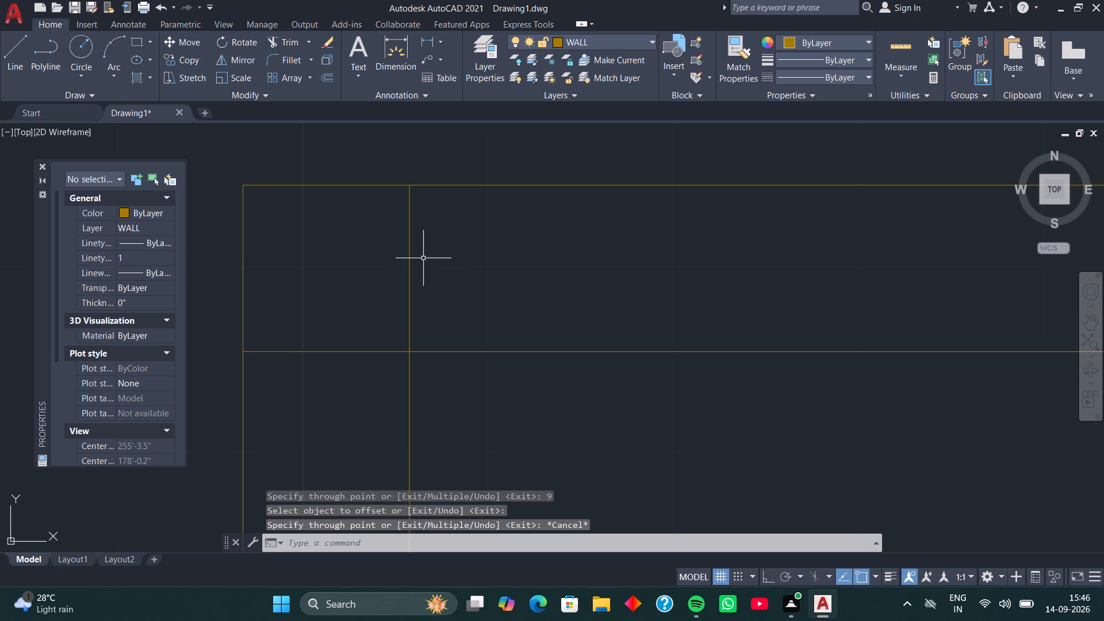
{"action": "left_click_drag", "start_coordinate": [423, 258], "coordinate": [349, 325]}
{"action": "left_click_drag", "start_coordinate": [340, 340], "coordinate": [336, 379]}
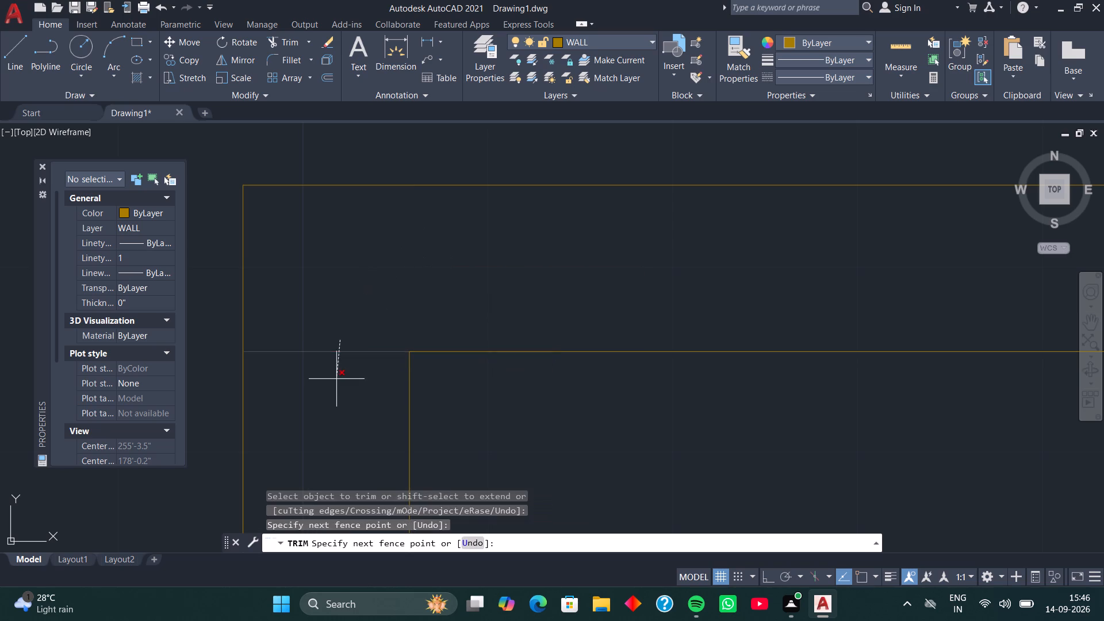
{"action": "key", "text": "space"}
{"action": "scroll", "coordinate": [470, 393], "scroll_direction": "down", "scroll_amount": 2}
{"action": "middle_click_drag", "start_coordinate": [470, 398], "coordinate": [469, 398]}
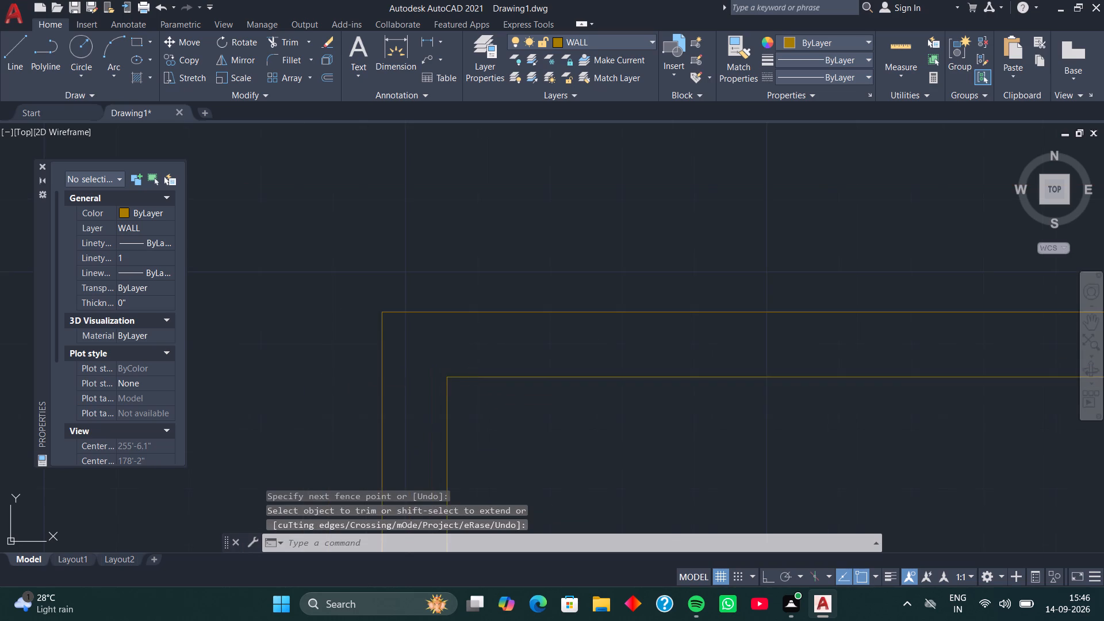
{"action": "middle_click_drag", "start_coordinate": [469, 398], "coordinate": [347, 247]}
{"action": "scroll", "coordinate": [361, 273], "scroll_direction": "down", "scroll_amount": 1}
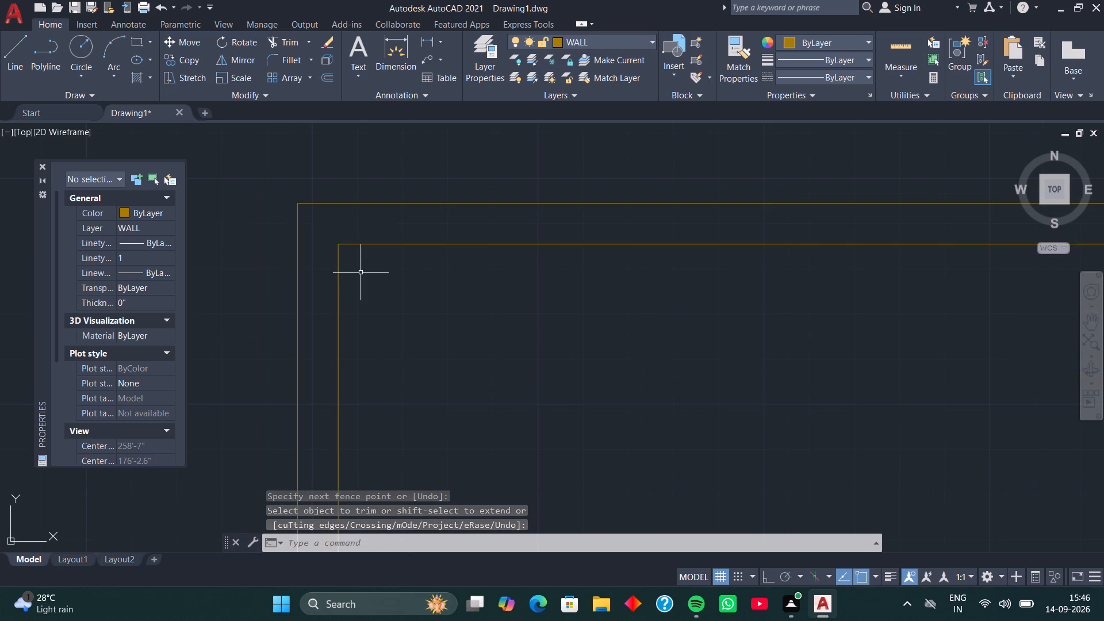
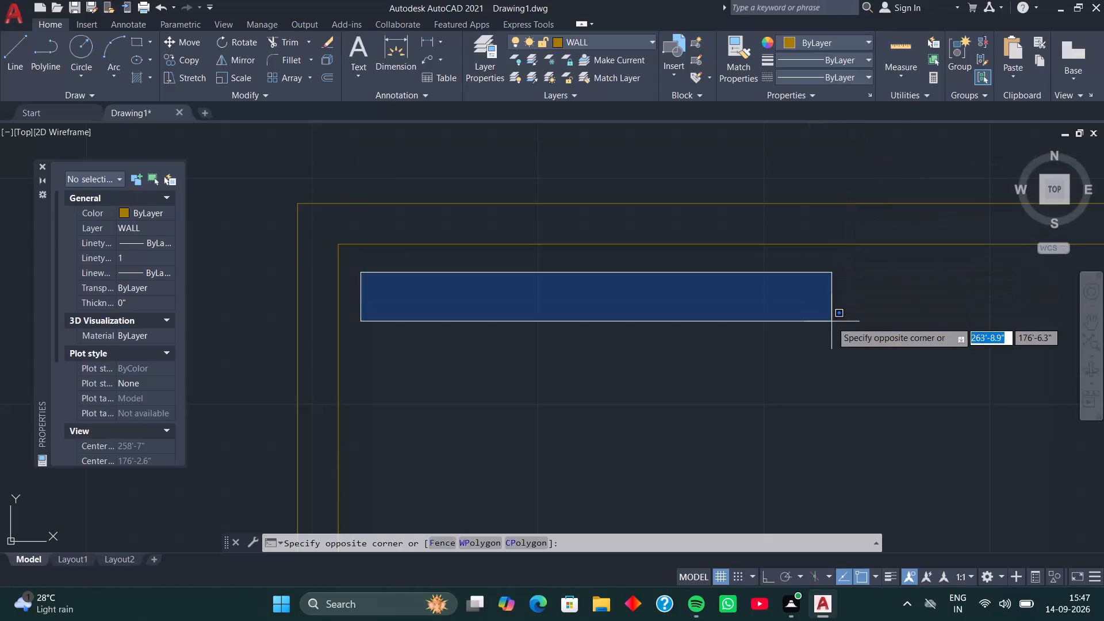
Offset the left wall's inner face line 9' to the right to set the first room's width.
{"action": "left_click_drag", "start_coordinate": [830, 333], "coordinate": [827, 344]}
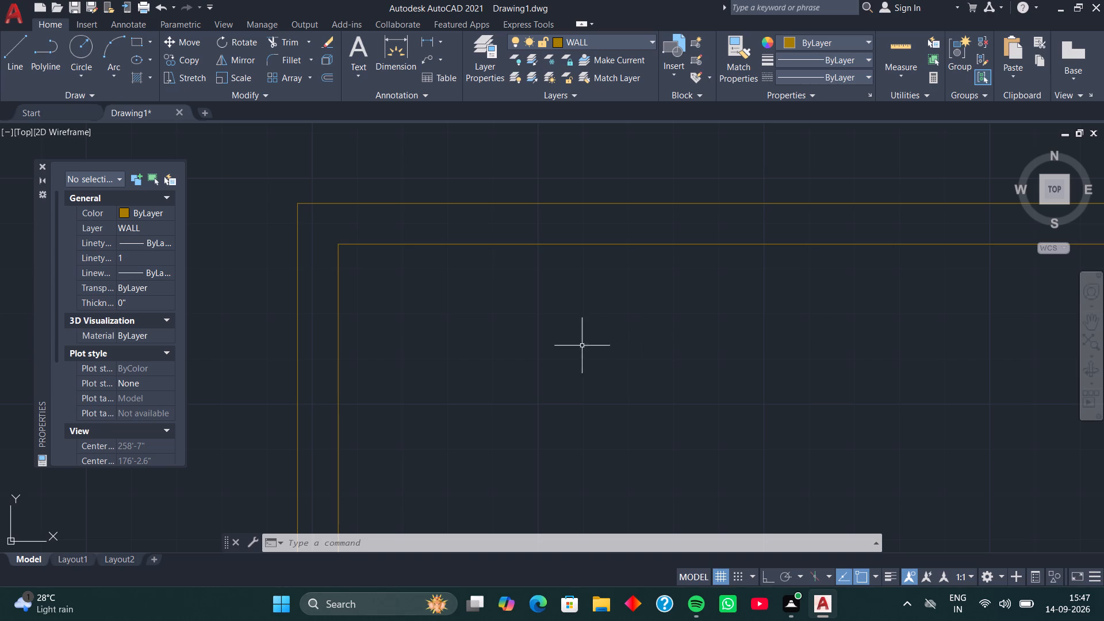
{"action": "scroll", "coordinate": [522, 323], "scroll_direction": "down", "scroll_amount": 1}
{"action": "middle_click_drag", "start_coordinate": [520, 350], "coordinate": [519, 258]}
{"action": "scroll", "coordinate": [510, 283], "scroll_direction": "down", "scroll_amount": 1}
{"action": "middle_click_drag", "start_coordinate": [509, 283], "coordinate": [485, 282]}
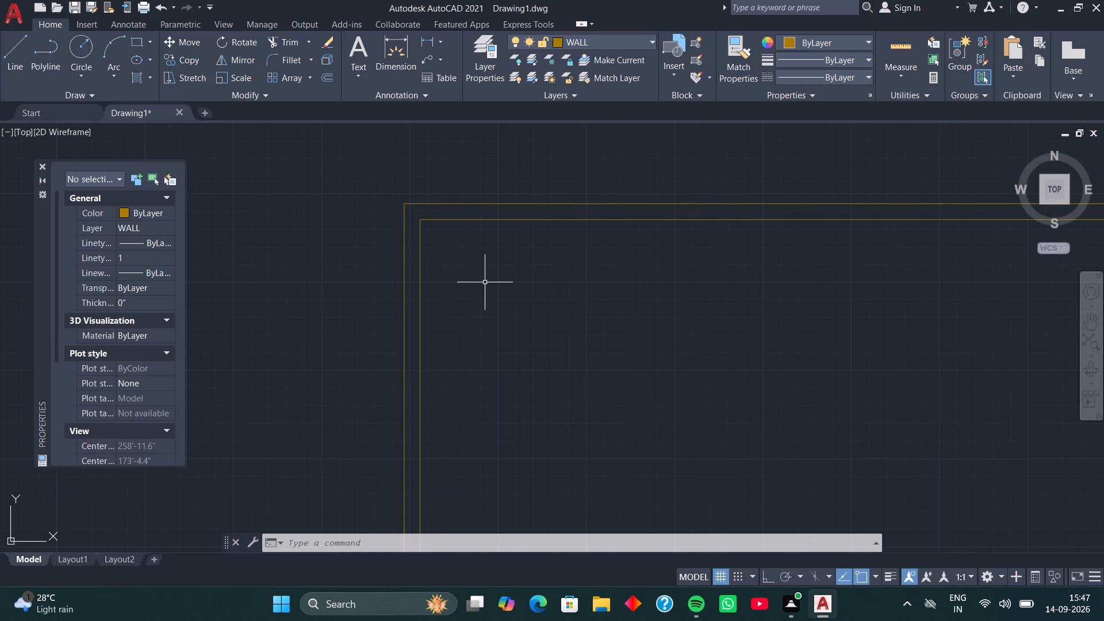
{"action": "type", "text": "O"}
{"action": "key", "text": "space"}
{"action": "key", "text": "space"}
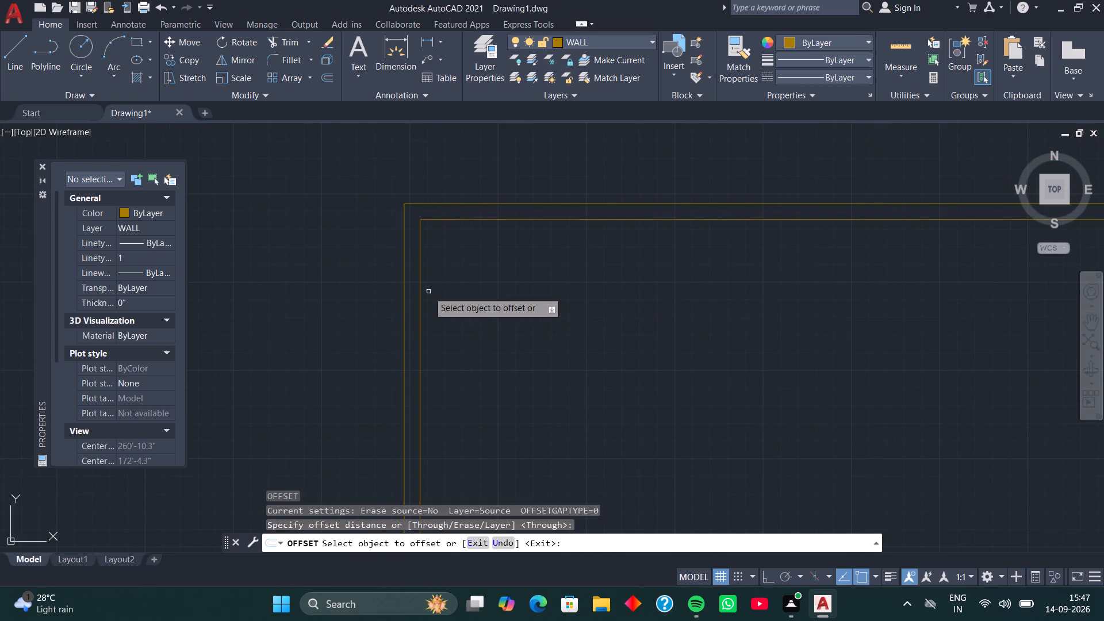
{"action": "left_click", "coordinate": [421, 290]}
{"action": "scroll", "coordinate": [605, 315], "scroll_direction": "down", "scroll_amount": 1}
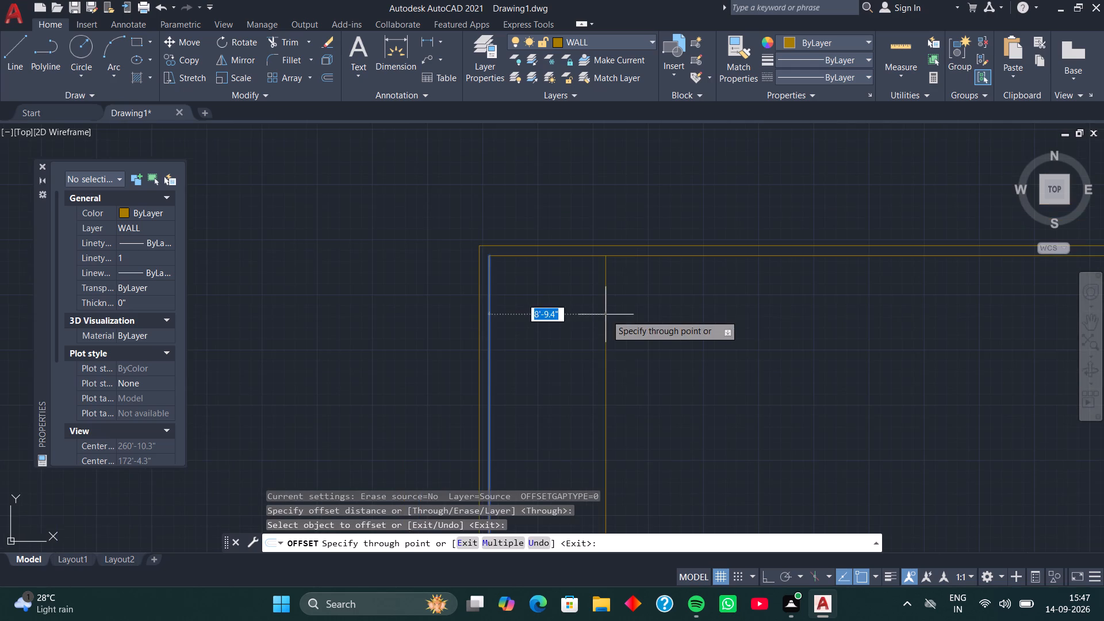
{"action": "middle_click_drag", "start_coordinate": [635, 318], "coordinate": [381, 242]}
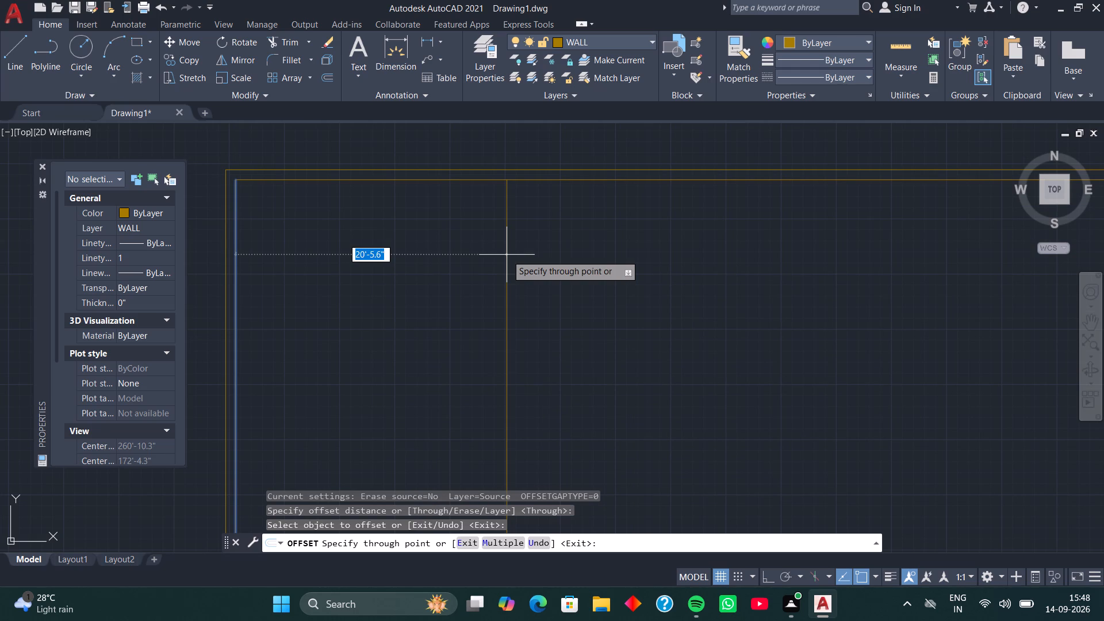
{"action": "type", "text": "9'"}
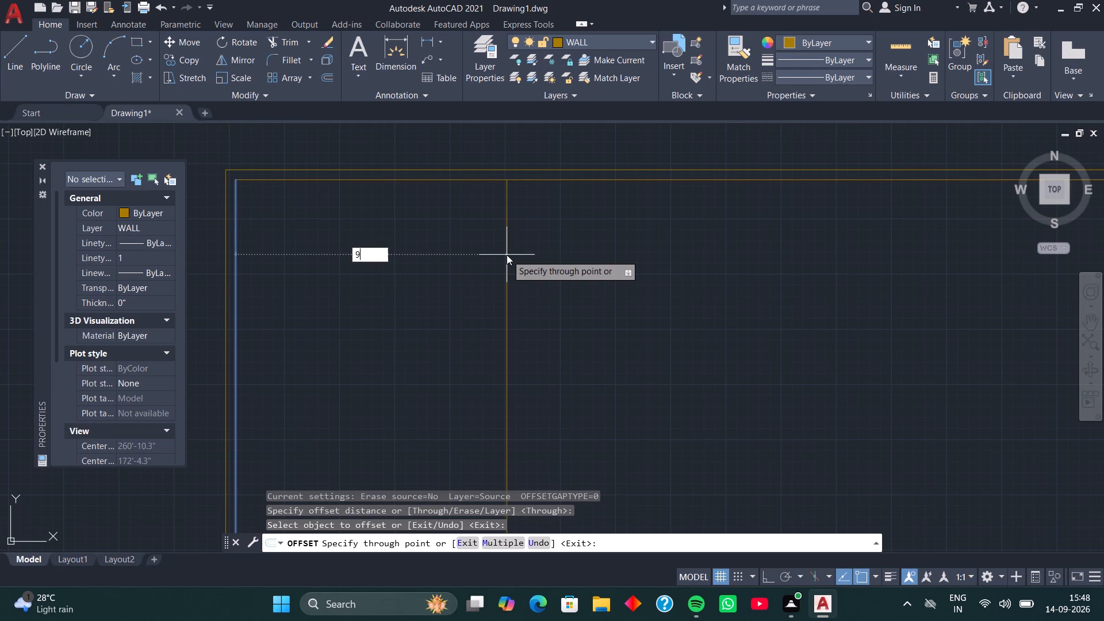
{"action": "key", "text": "Return"}
Offset the line bounding the first room 5" to the right to form a partition wall.
{"action": "scroll", "coordinate": [370, 256], "scroll_direction": "up", "scroll_amount": 2}
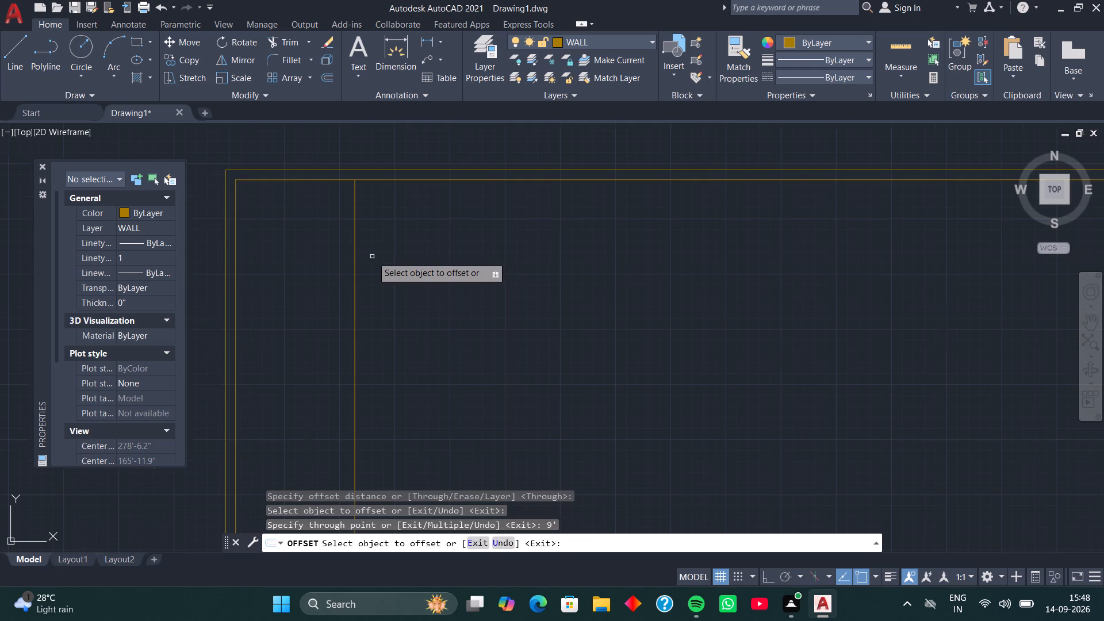
{"action": "middle_click_drag", "start_coordinate": [351, 236], "coordinate": [477, 390]}
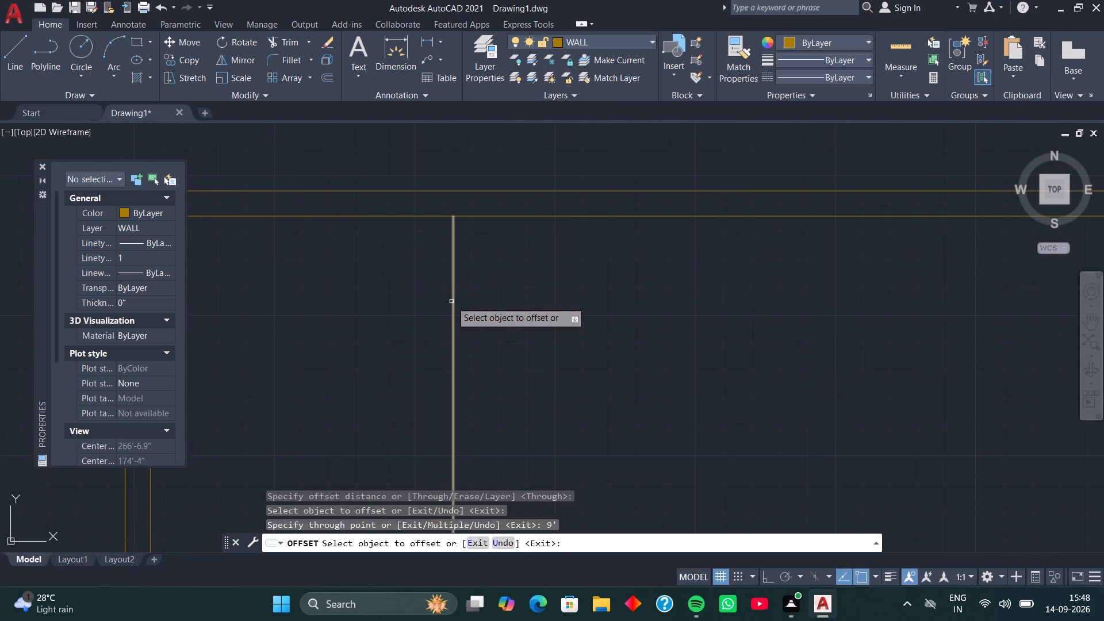
{"action": "left_click", "coordinate": [451, 301]}
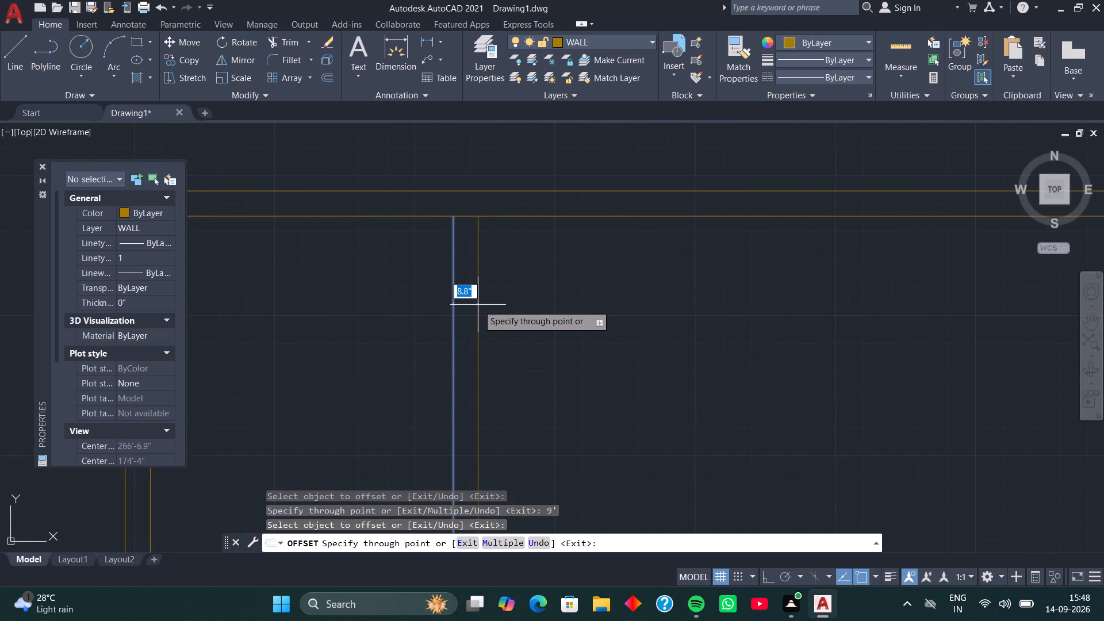
{"action": "key", "text": "5"}
{"action": "key", "text": "Return"}
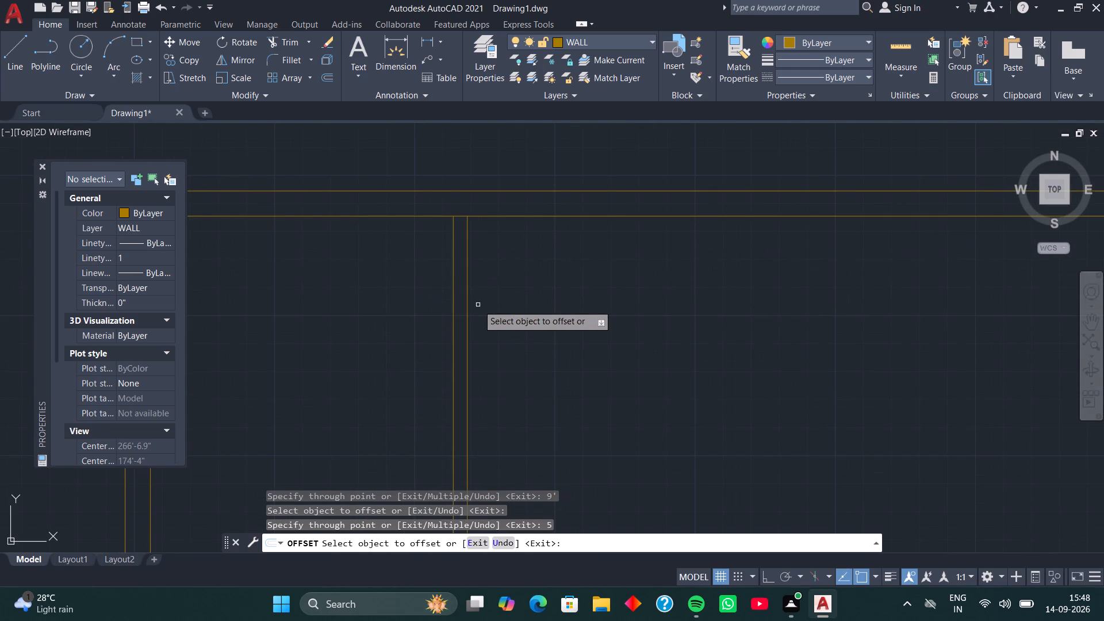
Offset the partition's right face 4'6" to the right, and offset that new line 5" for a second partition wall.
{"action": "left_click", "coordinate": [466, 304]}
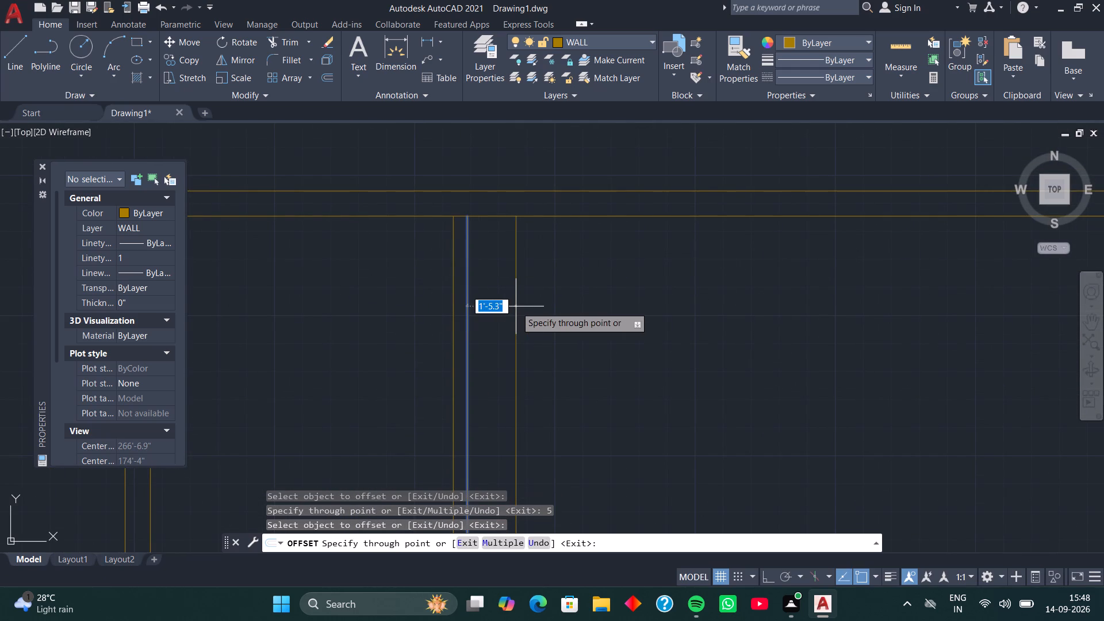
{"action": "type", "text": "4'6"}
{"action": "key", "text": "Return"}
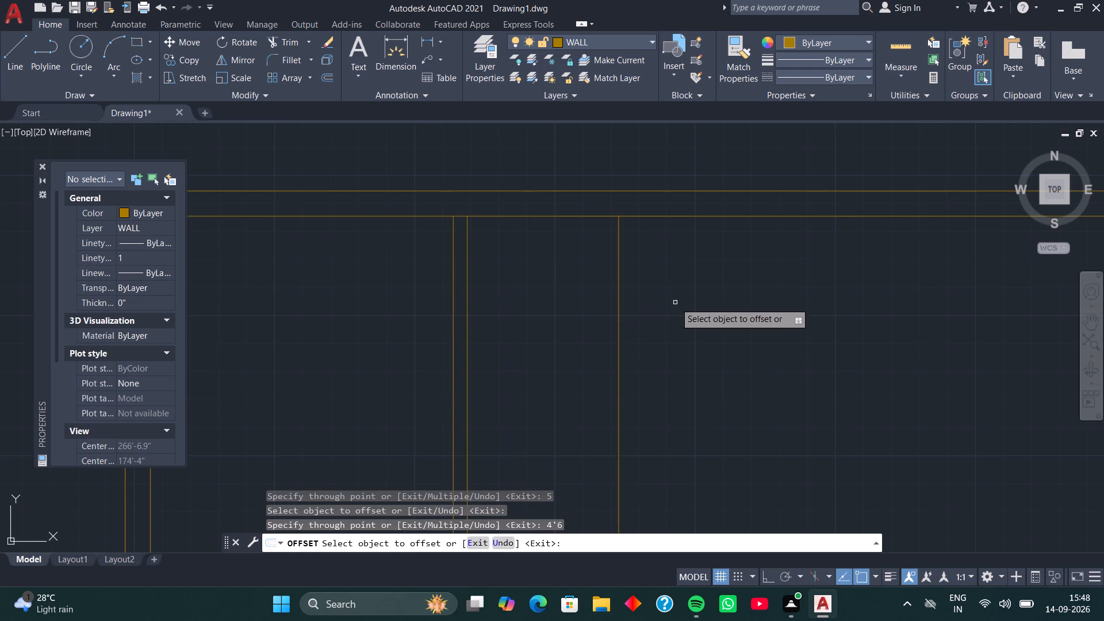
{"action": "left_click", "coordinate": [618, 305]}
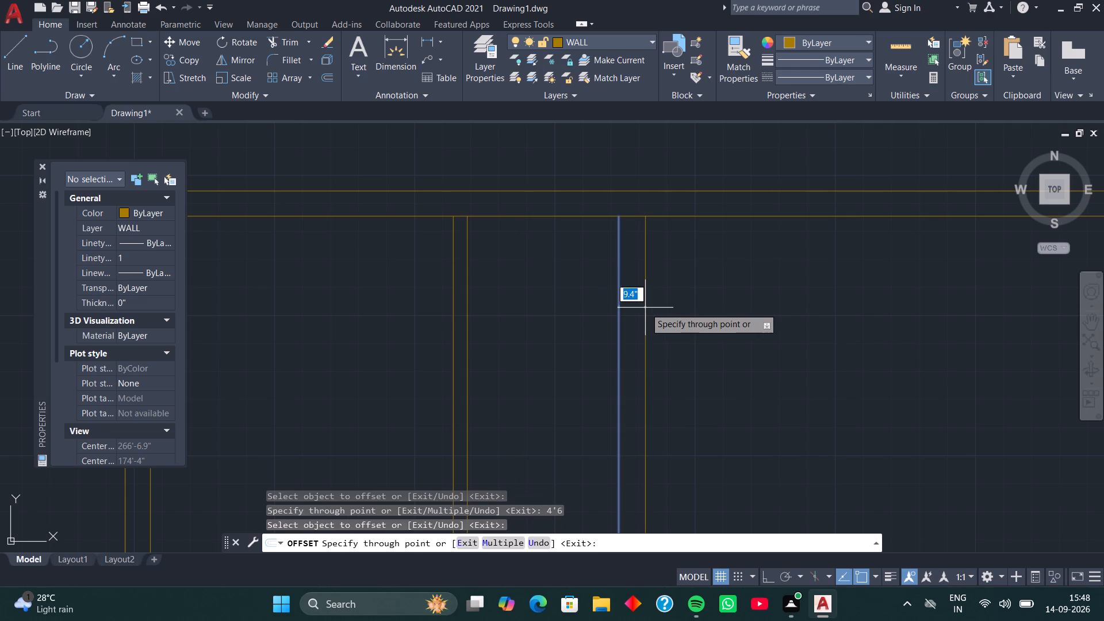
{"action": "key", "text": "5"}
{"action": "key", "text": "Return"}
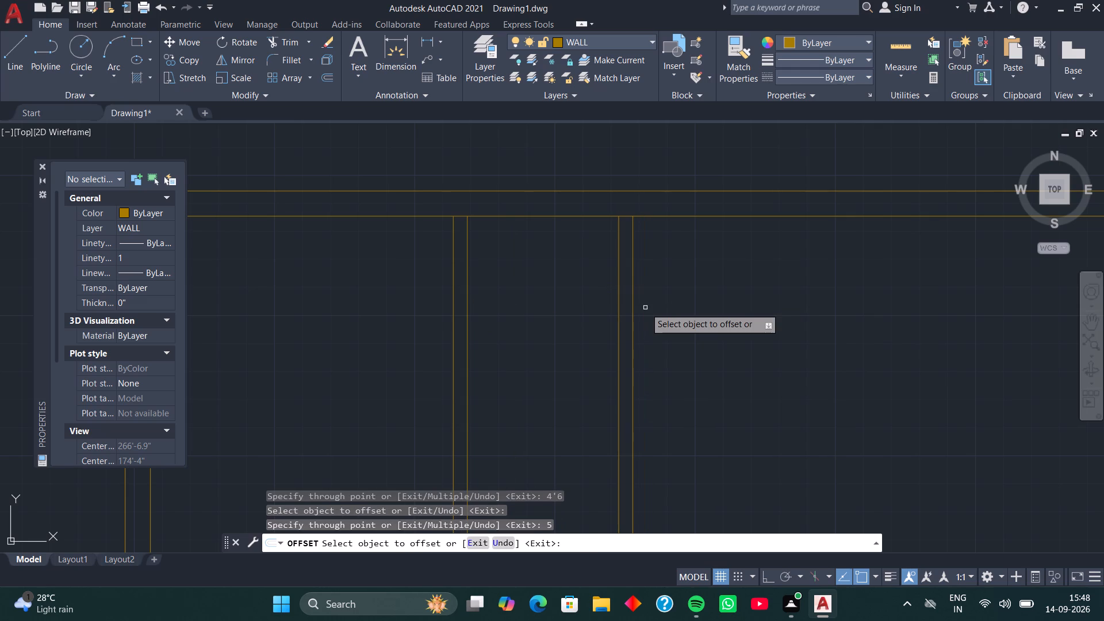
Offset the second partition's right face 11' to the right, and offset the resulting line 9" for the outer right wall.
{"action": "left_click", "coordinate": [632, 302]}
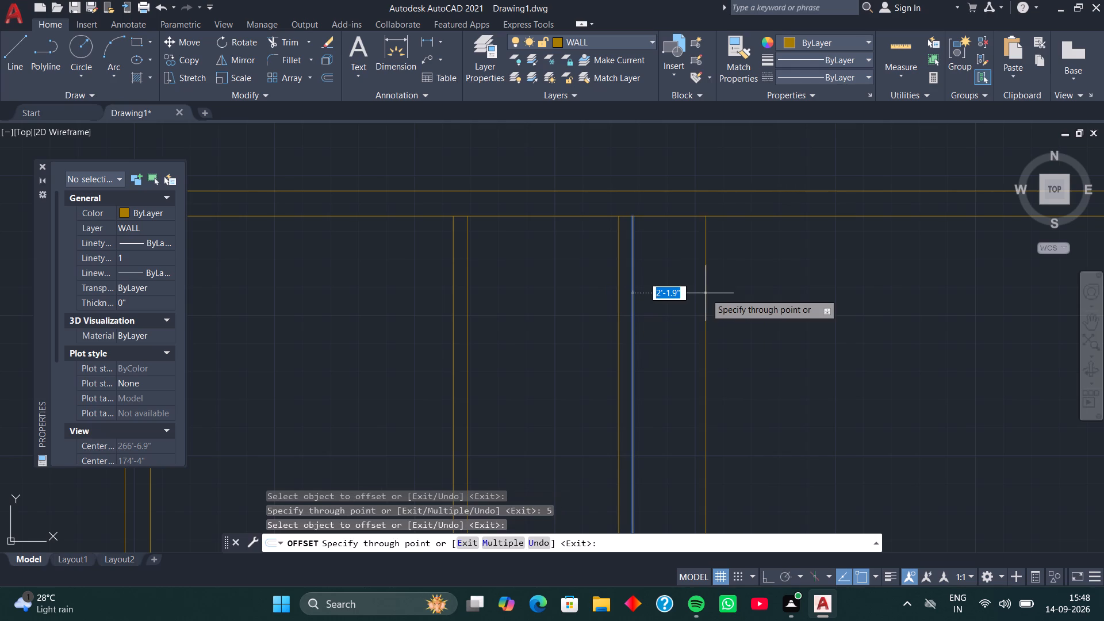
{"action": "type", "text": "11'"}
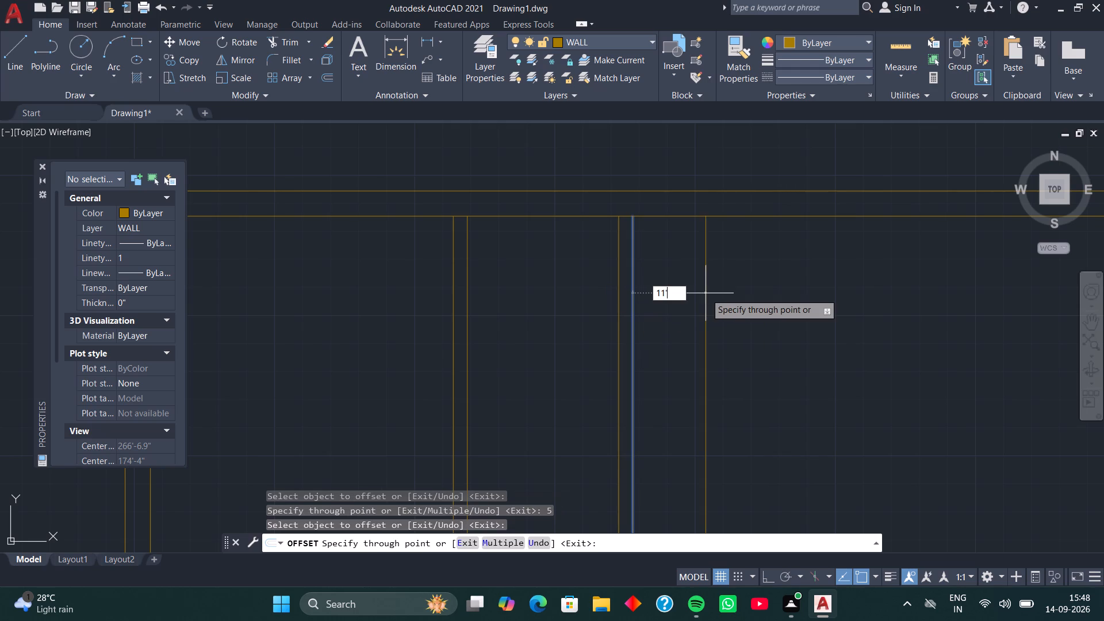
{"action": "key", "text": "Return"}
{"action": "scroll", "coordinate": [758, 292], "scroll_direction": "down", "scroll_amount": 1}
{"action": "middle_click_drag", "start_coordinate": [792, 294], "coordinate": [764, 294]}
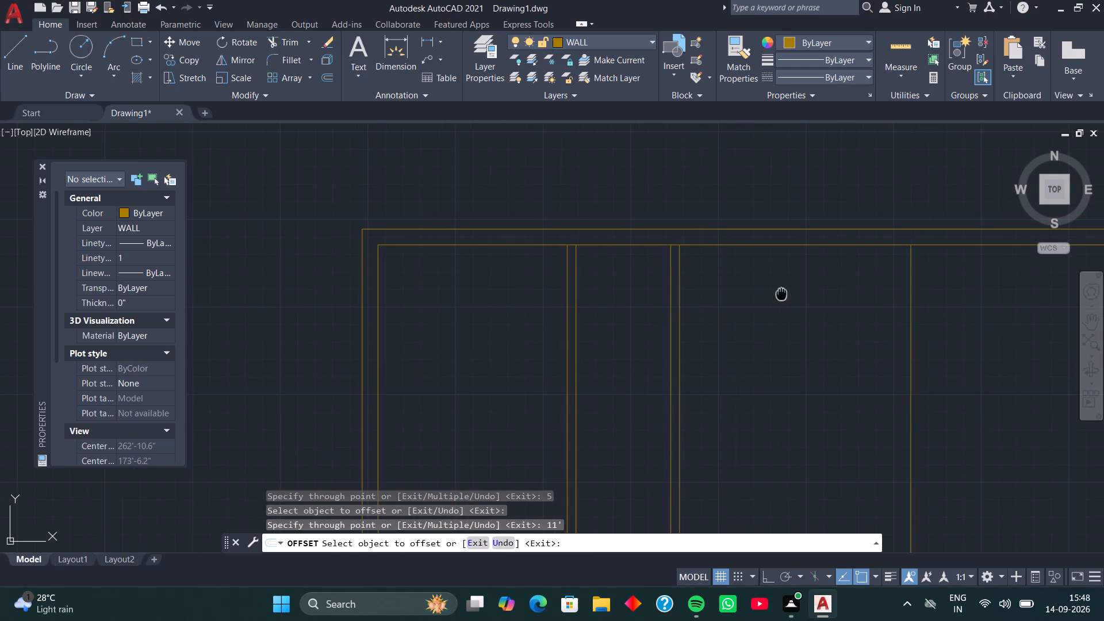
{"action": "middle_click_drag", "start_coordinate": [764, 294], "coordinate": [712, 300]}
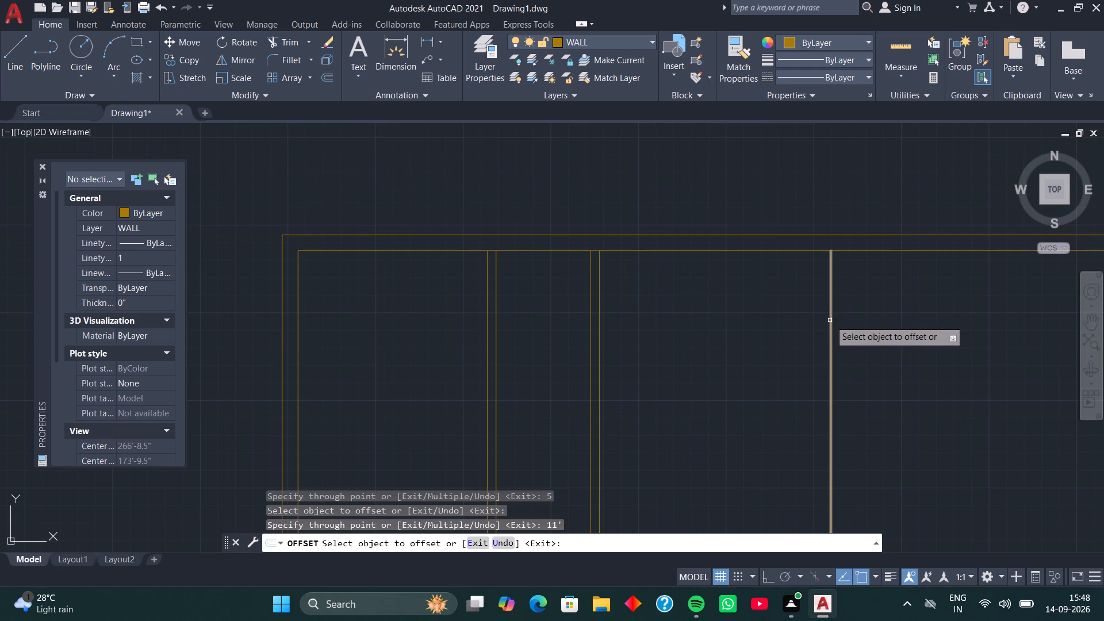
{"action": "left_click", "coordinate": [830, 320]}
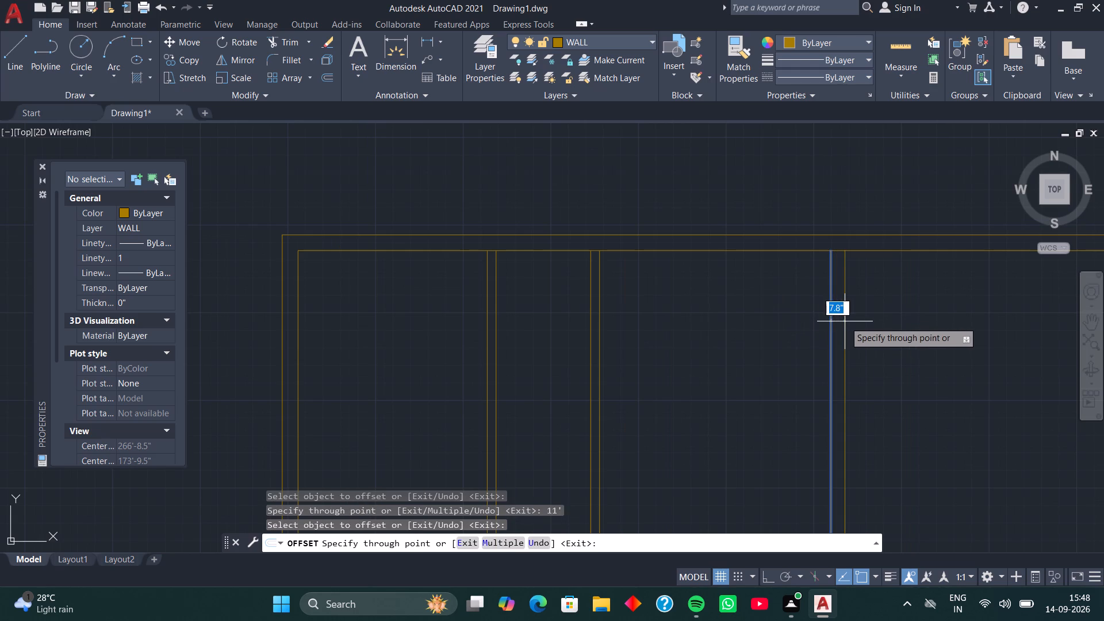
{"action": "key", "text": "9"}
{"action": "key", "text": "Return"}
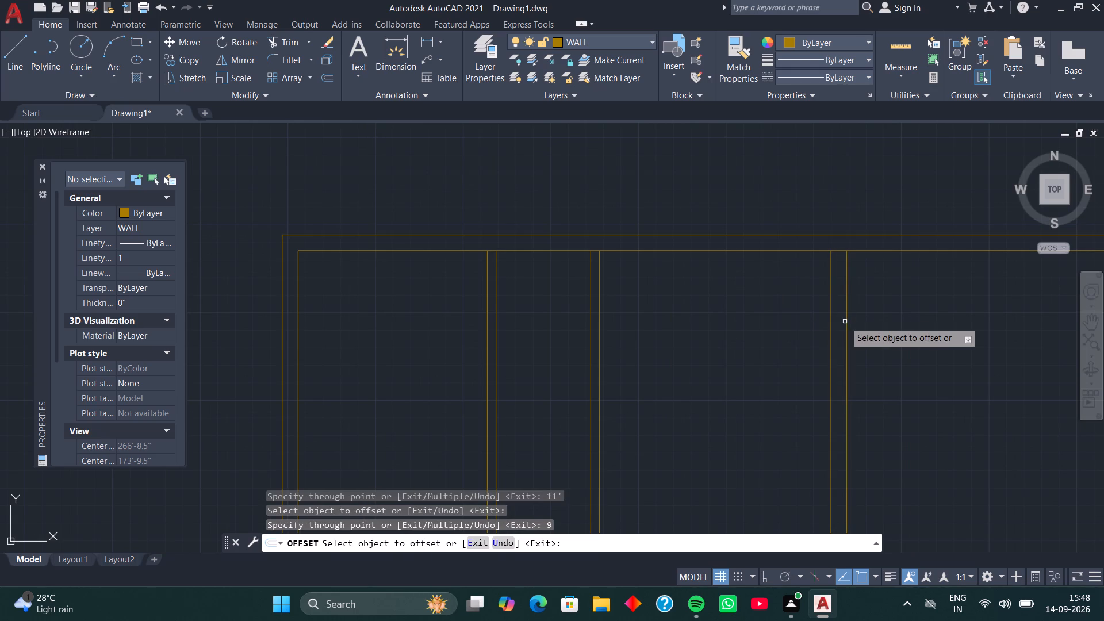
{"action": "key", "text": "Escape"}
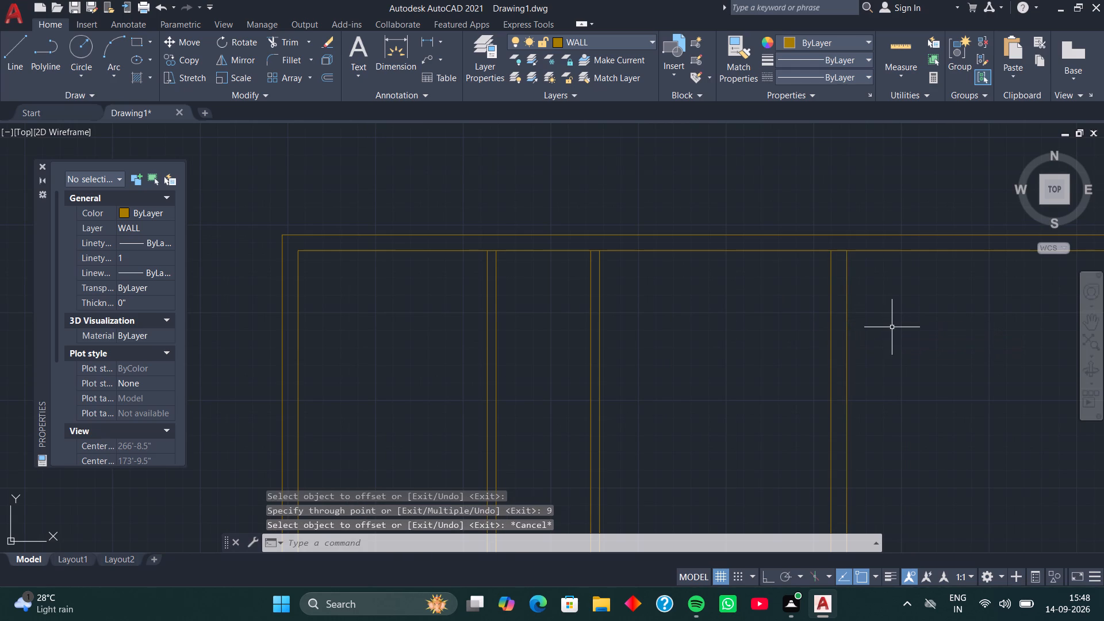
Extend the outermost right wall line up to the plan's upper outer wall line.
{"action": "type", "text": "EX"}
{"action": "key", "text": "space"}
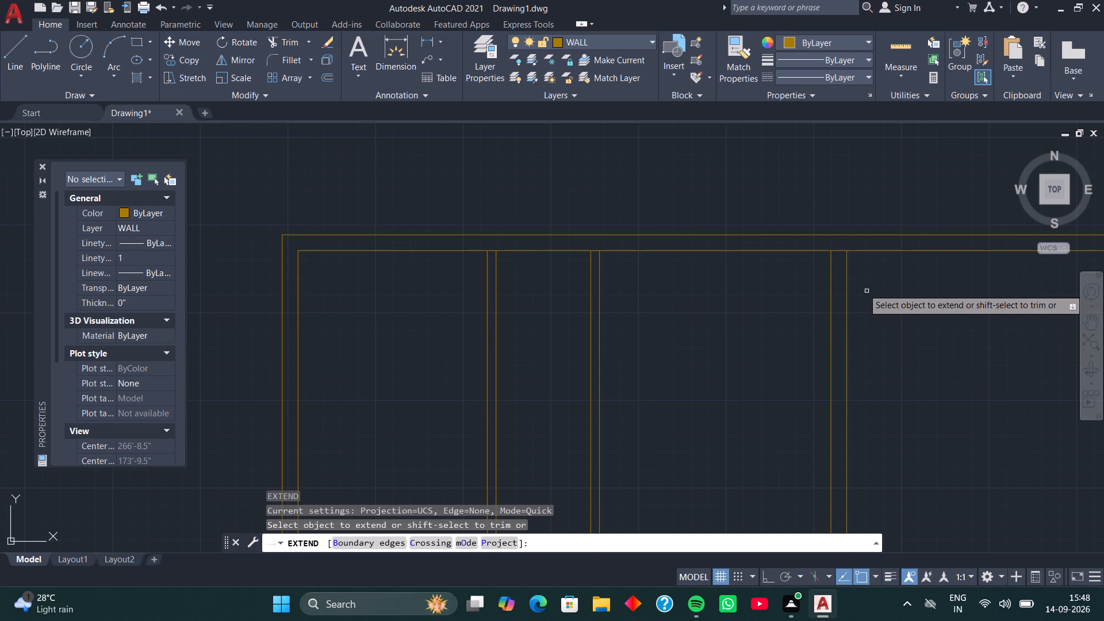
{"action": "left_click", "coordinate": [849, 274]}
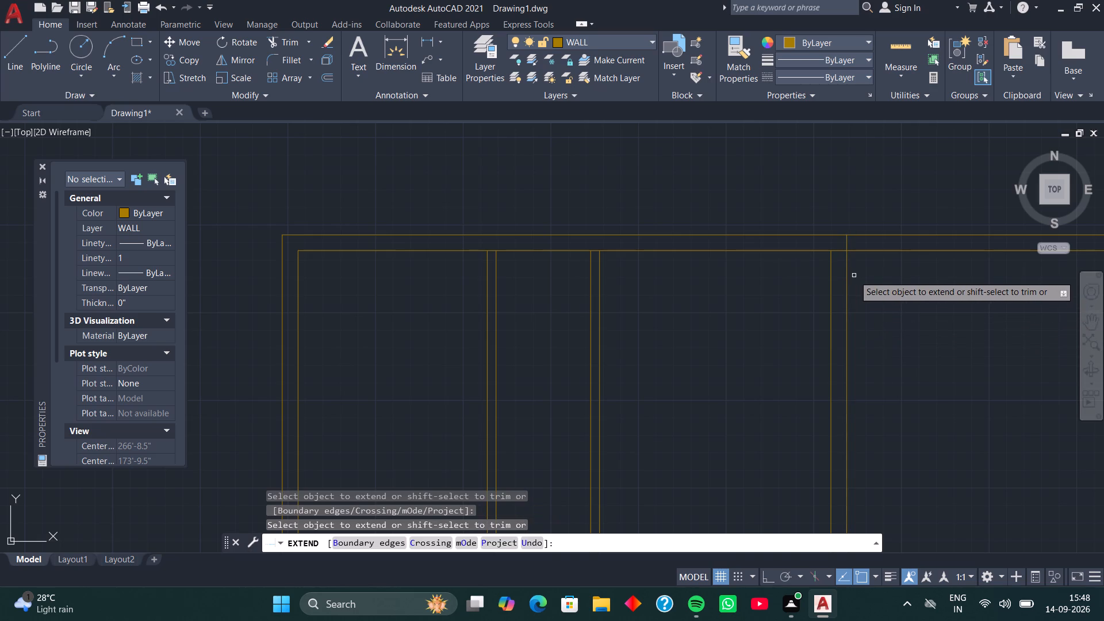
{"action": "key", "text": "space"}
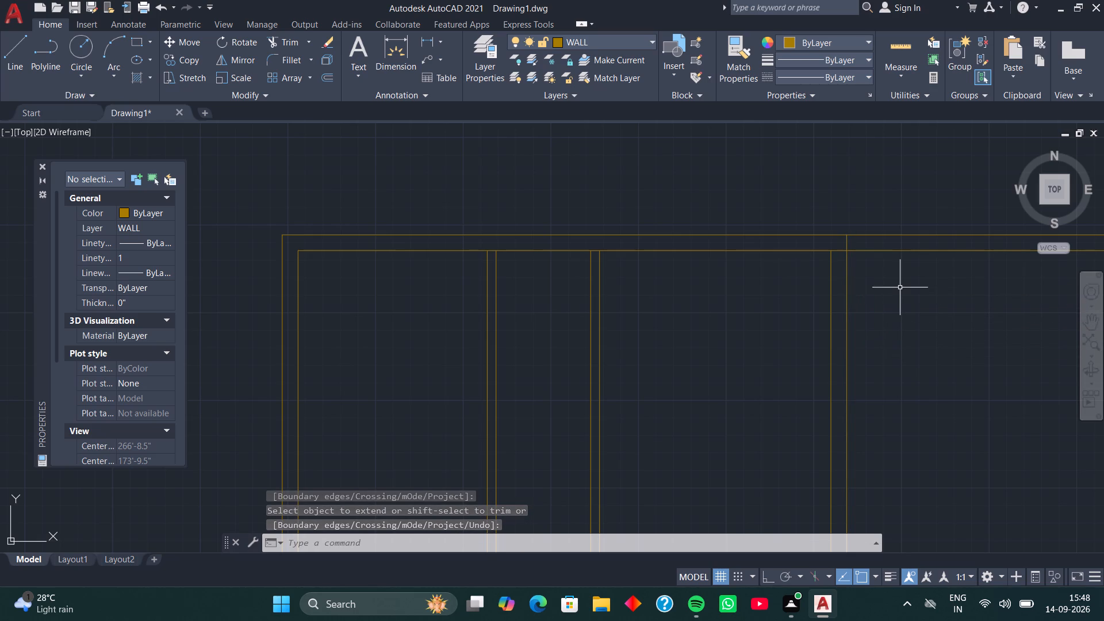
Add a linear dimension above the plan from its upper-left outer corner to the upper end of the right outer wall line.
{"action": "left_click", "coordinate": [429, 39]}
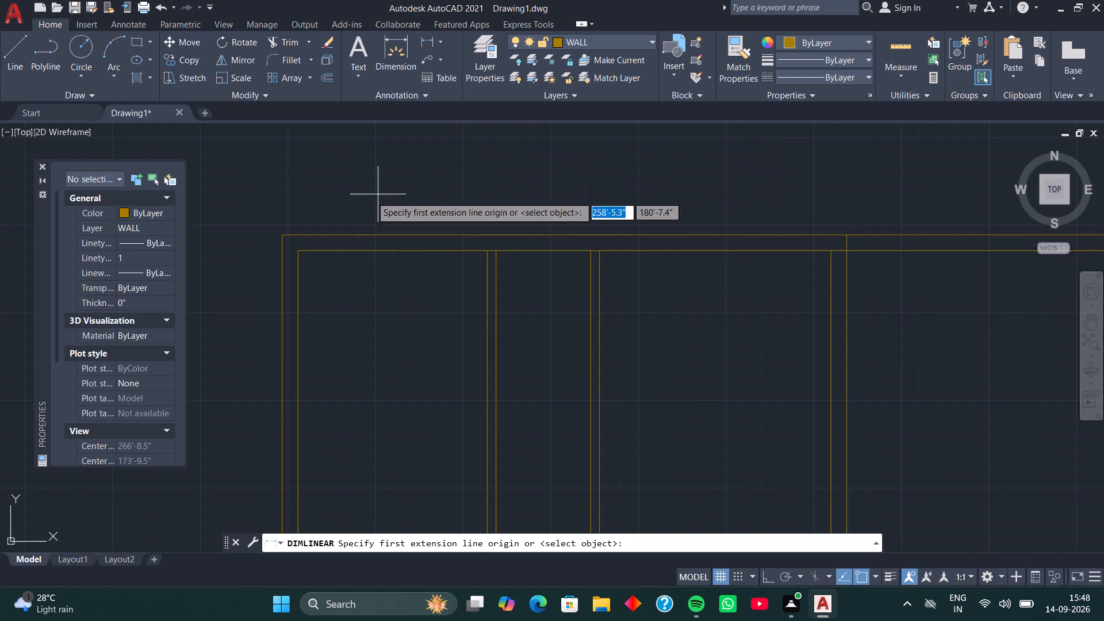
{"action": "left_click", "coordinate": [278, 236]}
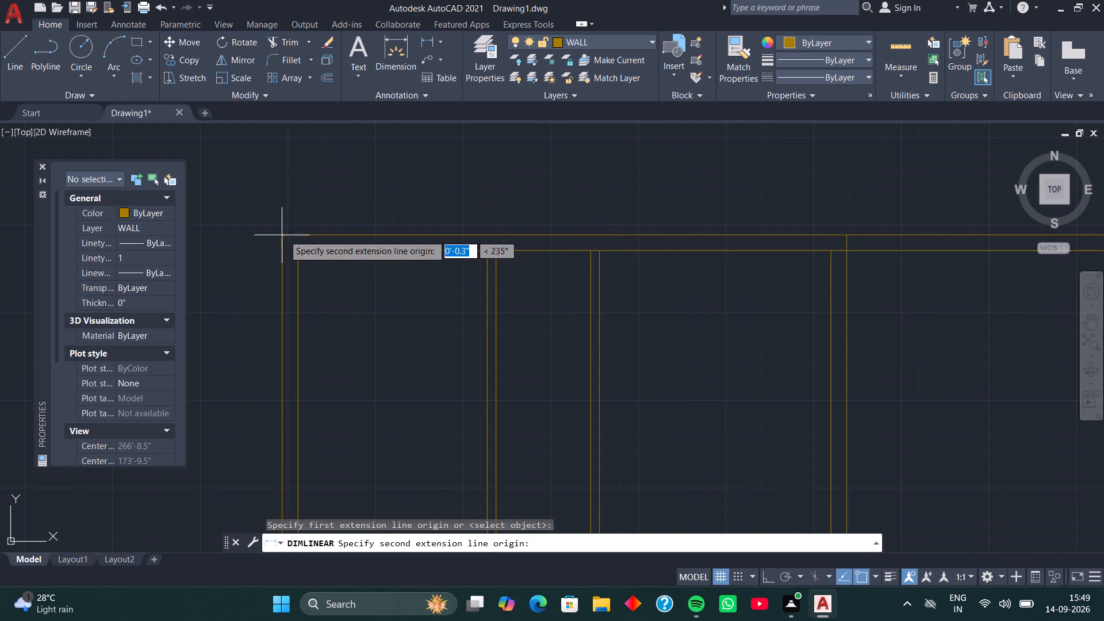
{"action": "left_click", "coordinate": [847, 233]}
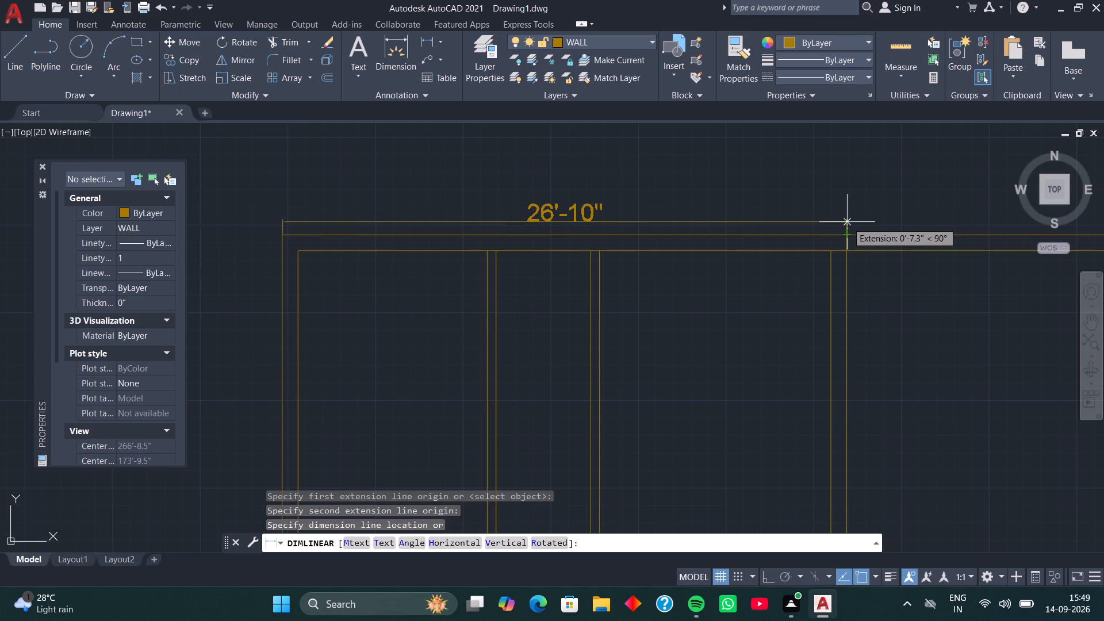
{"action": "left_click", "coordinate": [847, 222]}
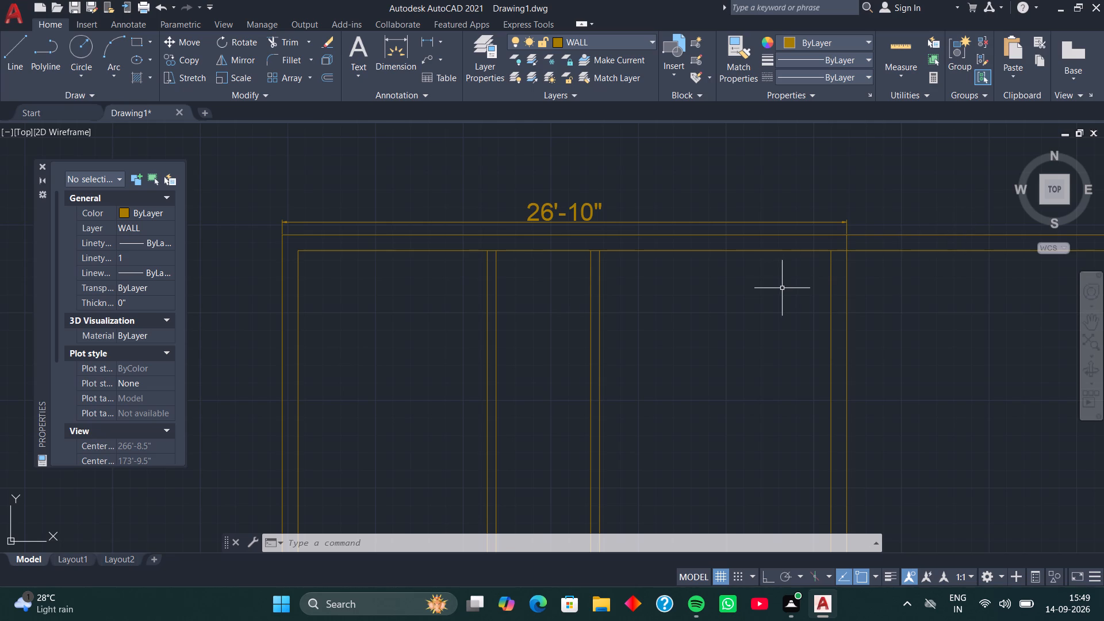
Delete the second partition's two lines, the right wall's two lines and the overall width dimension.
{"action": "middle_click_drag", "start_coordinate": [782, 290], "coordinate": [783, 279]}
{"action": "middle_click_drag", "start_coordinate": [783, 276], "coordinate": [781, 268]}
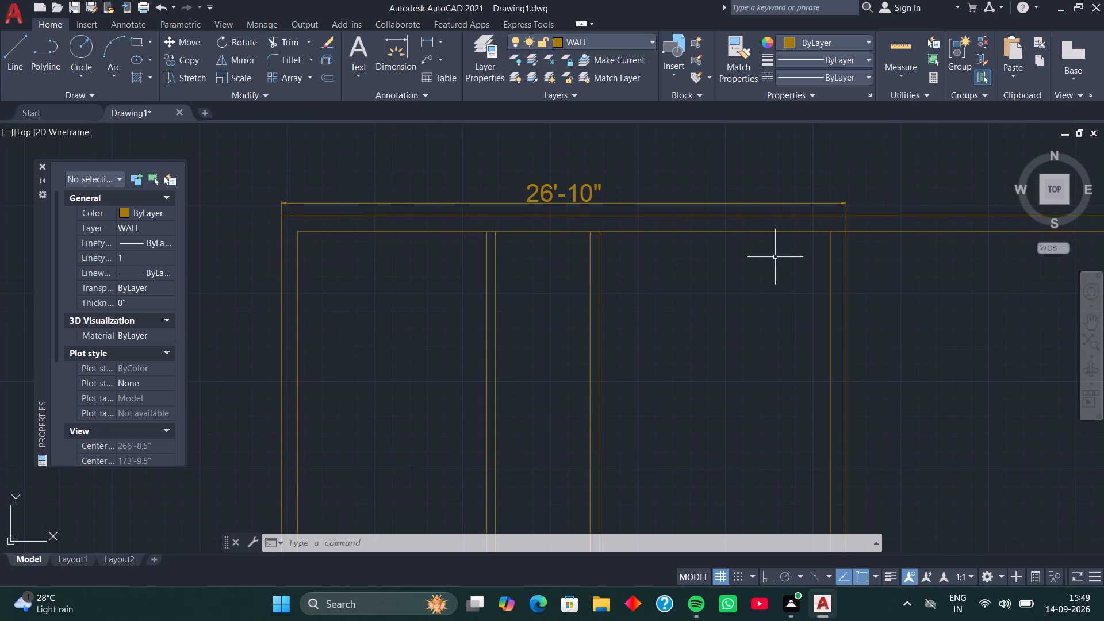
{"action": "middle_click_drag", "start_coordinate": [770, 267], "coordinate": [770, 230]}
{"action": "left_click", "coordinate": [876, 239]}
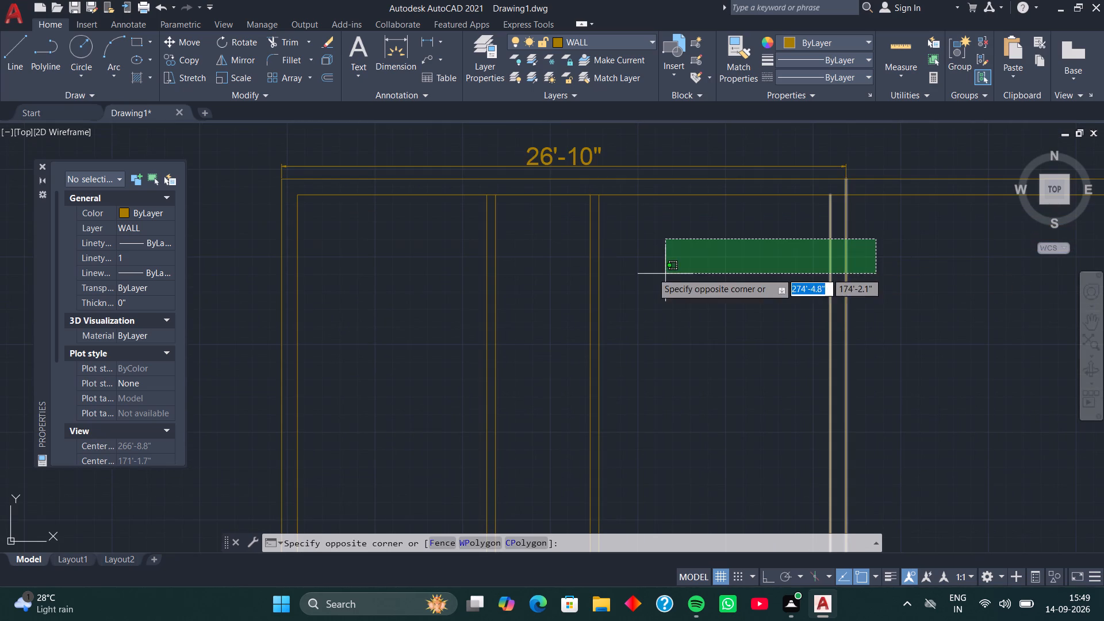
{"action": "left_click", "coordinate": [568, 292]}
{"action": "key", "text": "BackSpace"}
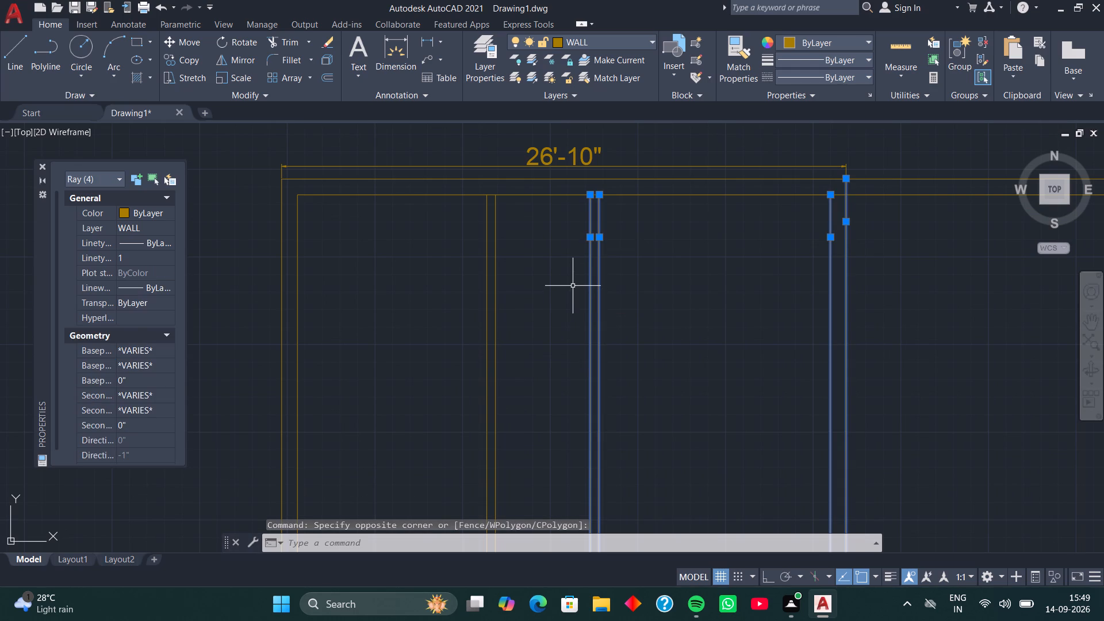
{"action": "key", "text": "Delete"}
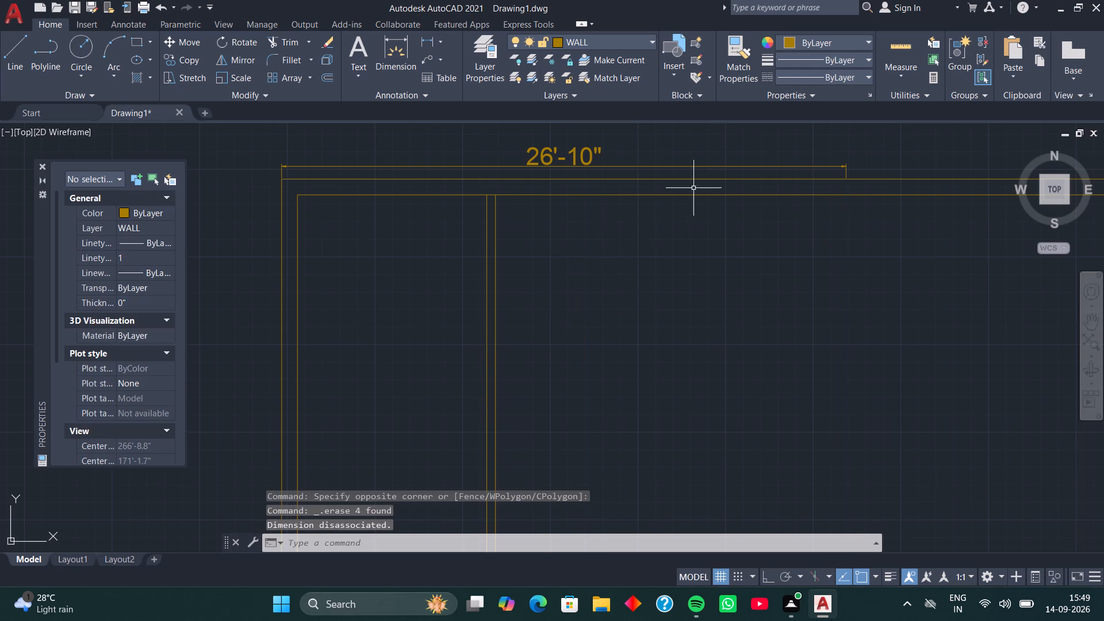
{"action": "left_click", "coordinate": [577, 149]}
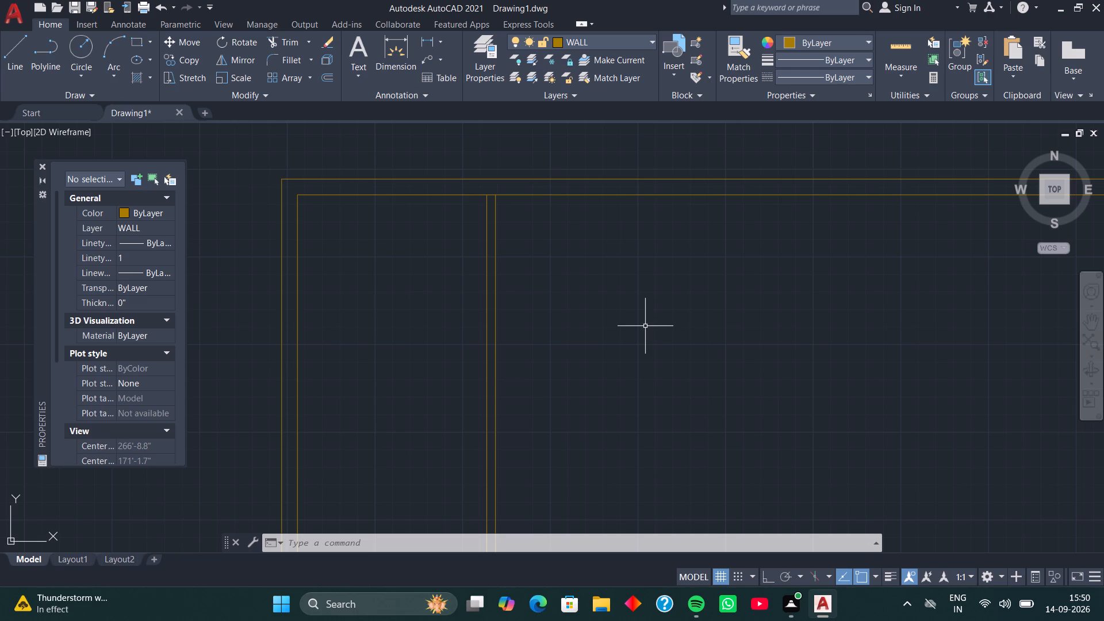
Start another Offset using the Through option.
{"action": "type", "text": "O"}
{"action": "key", "text": "space"}
{"action": "key", "text": "space"}
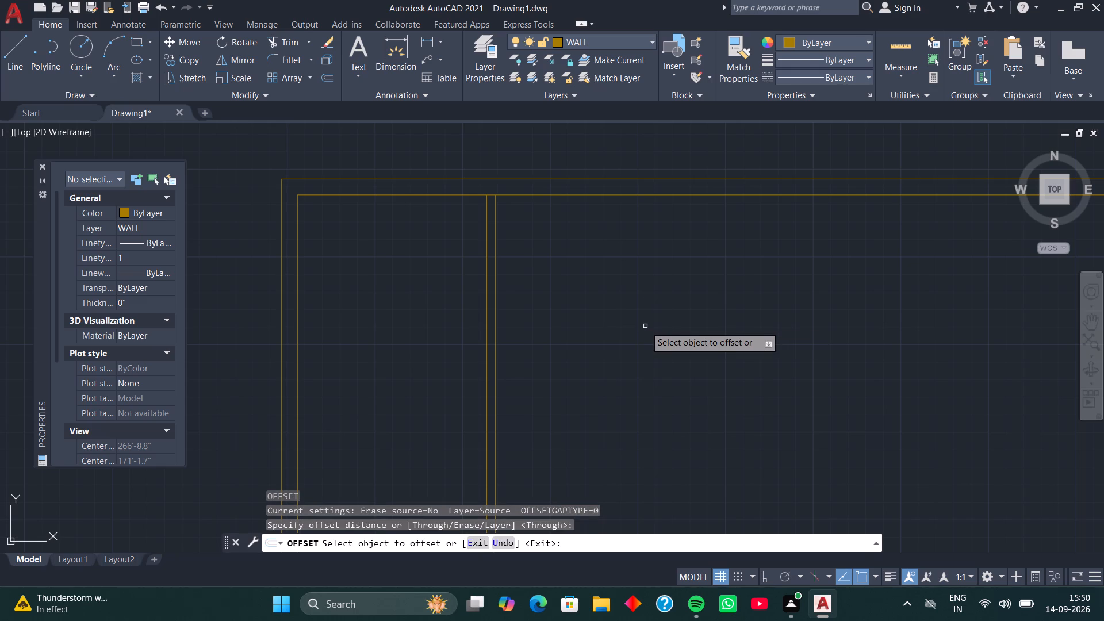
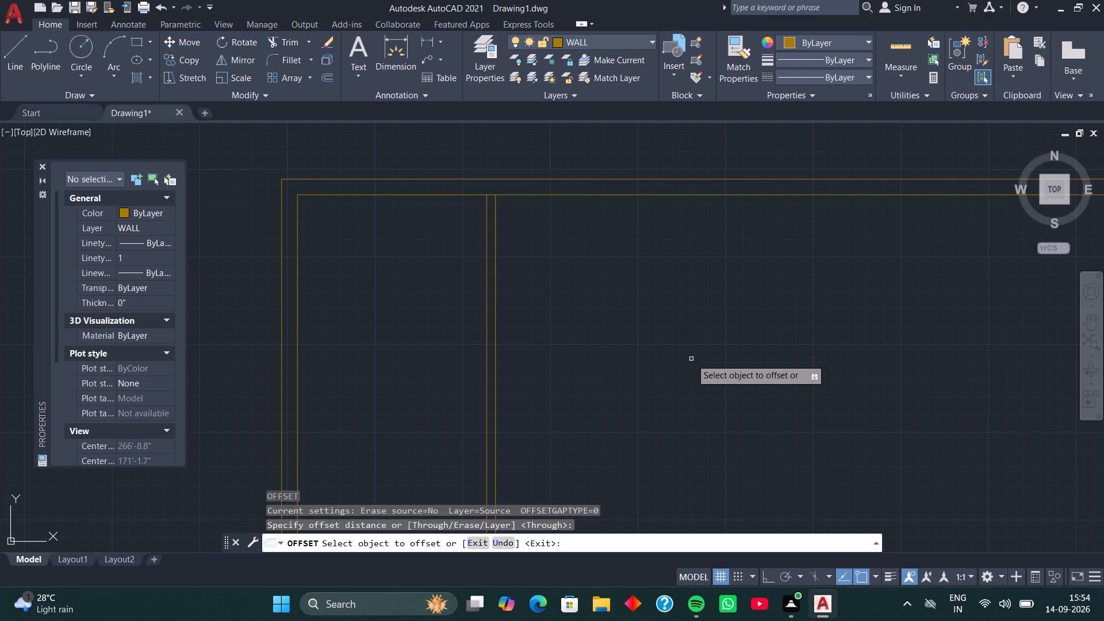
Offset the first partition's right line 4'8" to the right, and offset that copy 5" to form the second partition.
{"action": "left_click", "coordinate": [496, 287]}
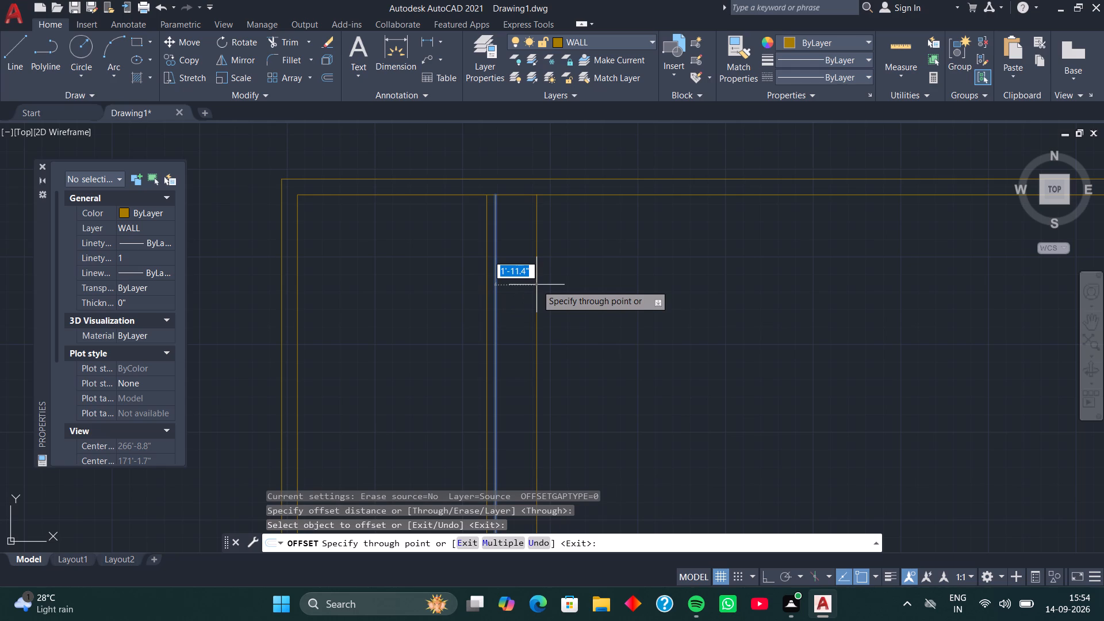
{"action": "type", "text": "4'8"}
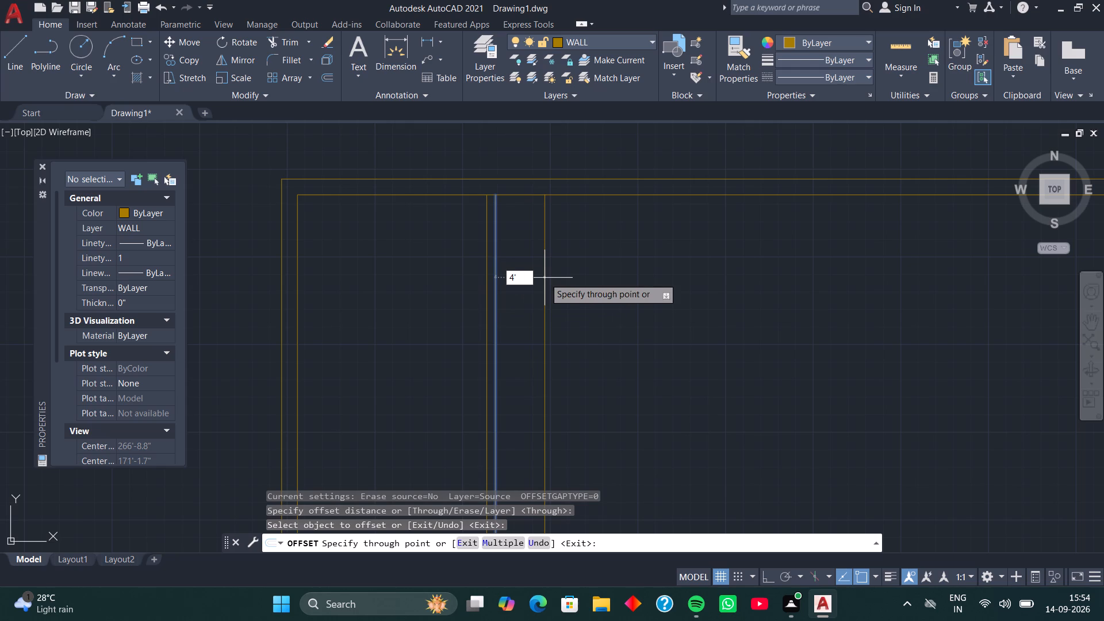
{"action": "key", "text": "Return"}
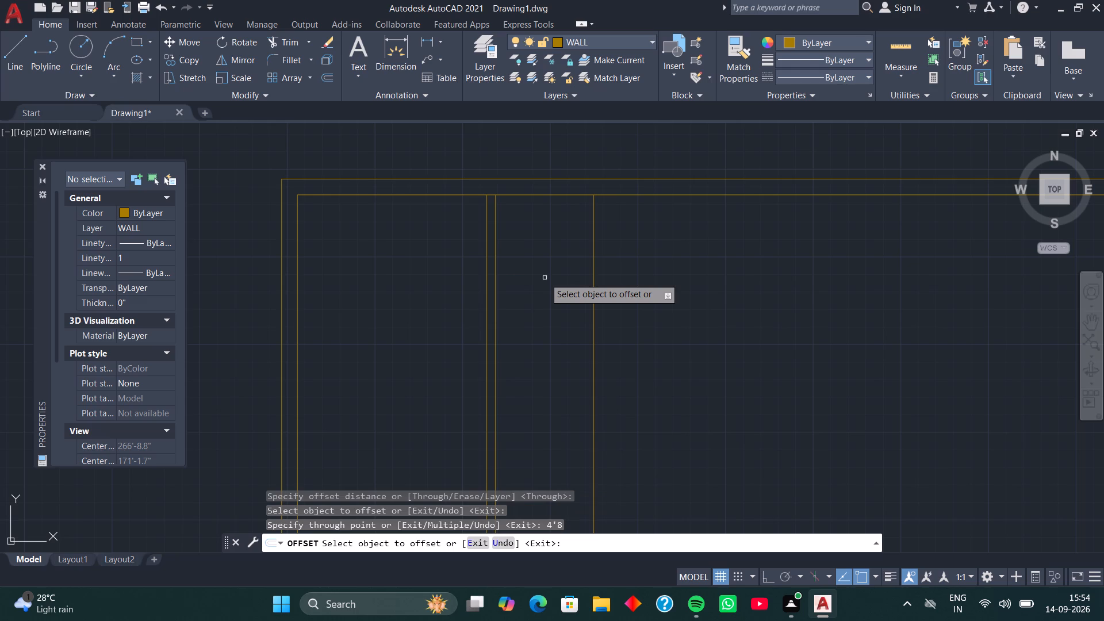
{"action": "left_click", "coordinate": [595, 269]}
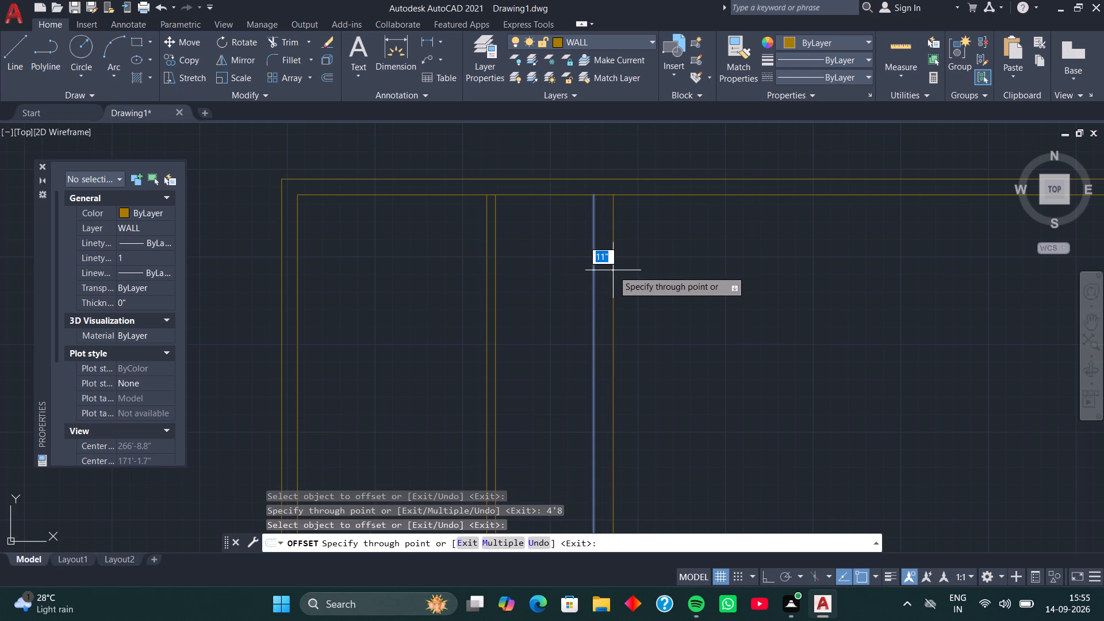
{"action": "key", "text": "5"}
{"action": "key", "text": "Return"}
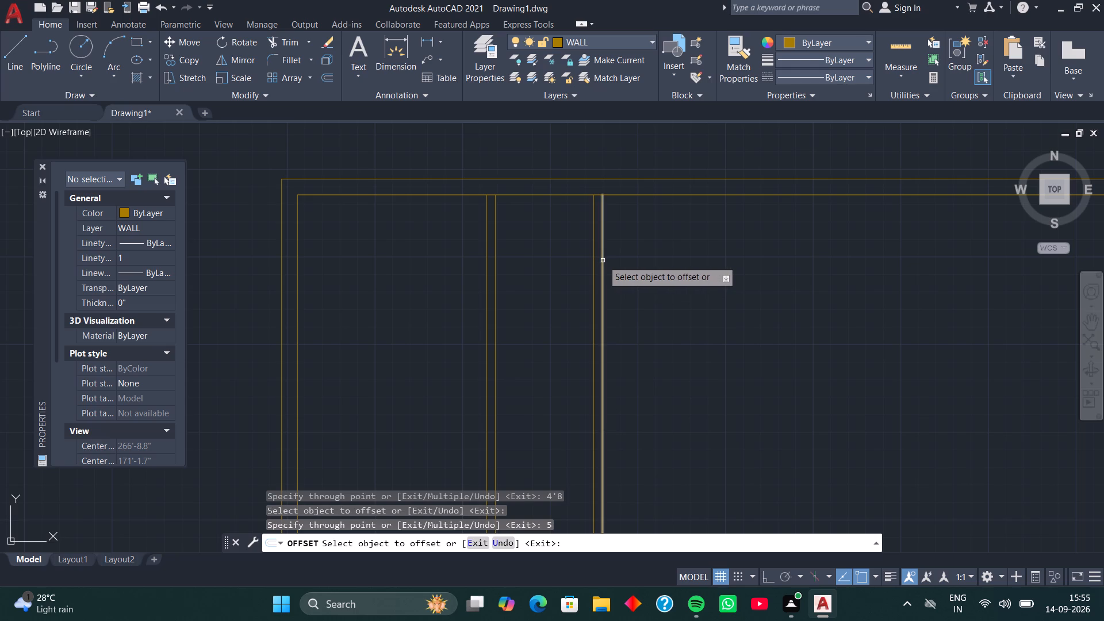
Offset the second partition's right line 11' to the right, and offset that copy 9" to form the right outer wall.
{"action": "left_click", "coordinate": [603, 260]}
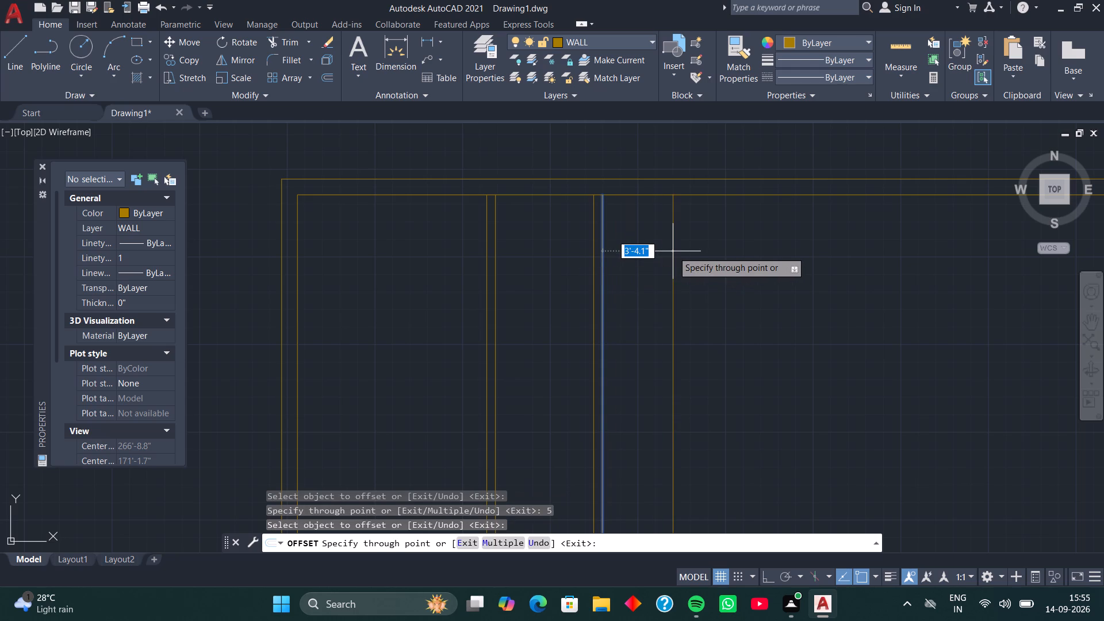
{"action": "type", "text": "11"}
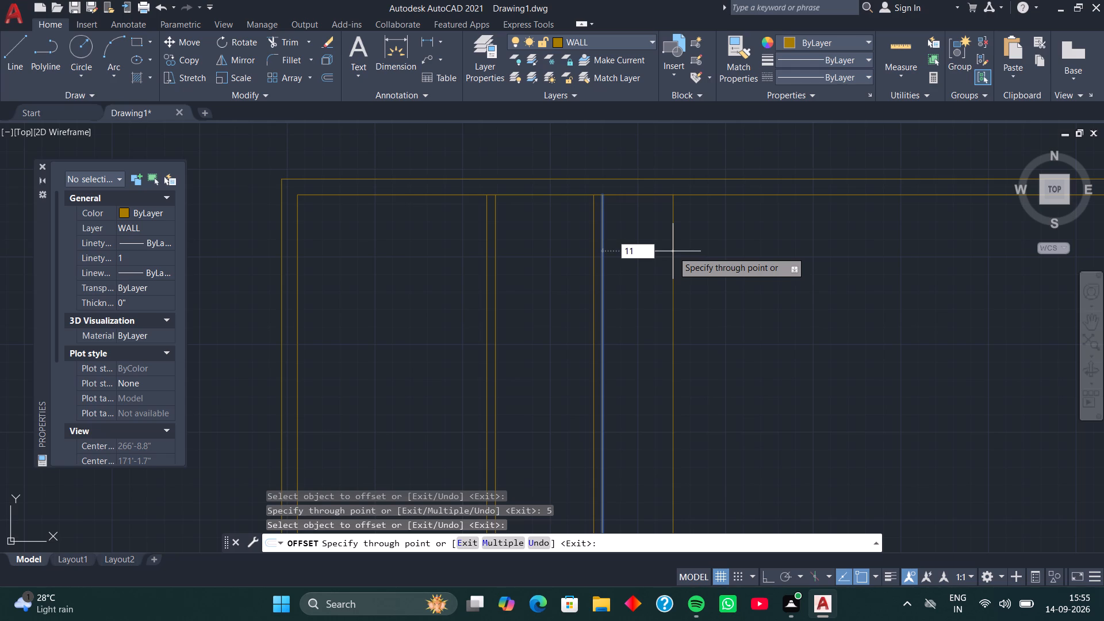
{"action": "key", "text": "apostrophe"}
{"action": "key", "text": "Return"}
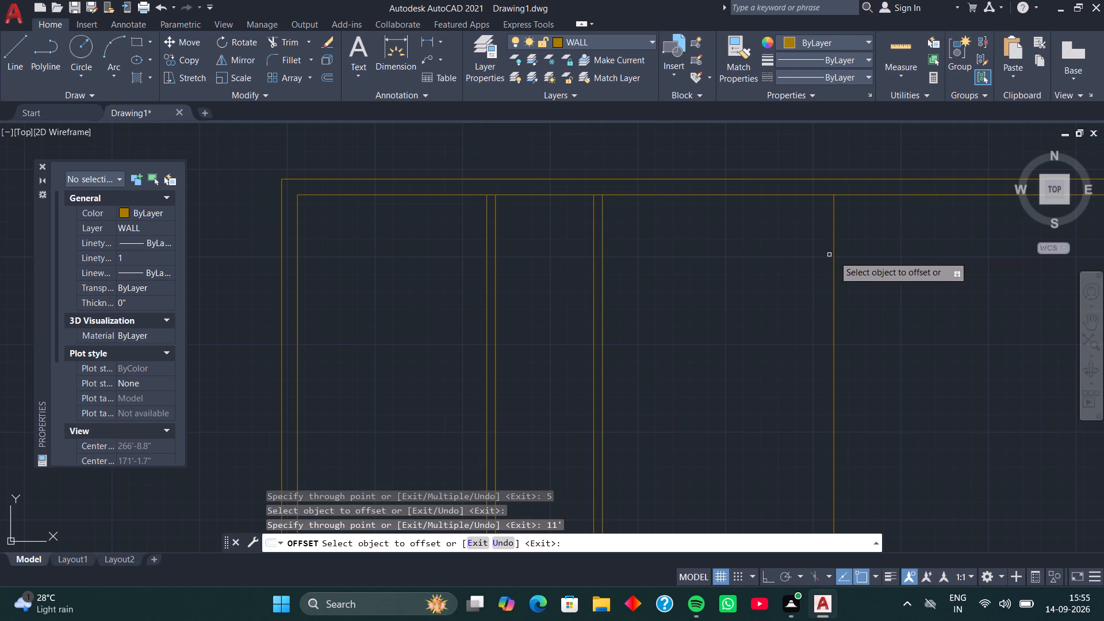
{"action": "left_click", "coordinate": [834, 256]}
{"action": "key", "text": "9"}
{"action": "key", "text": "Return"}
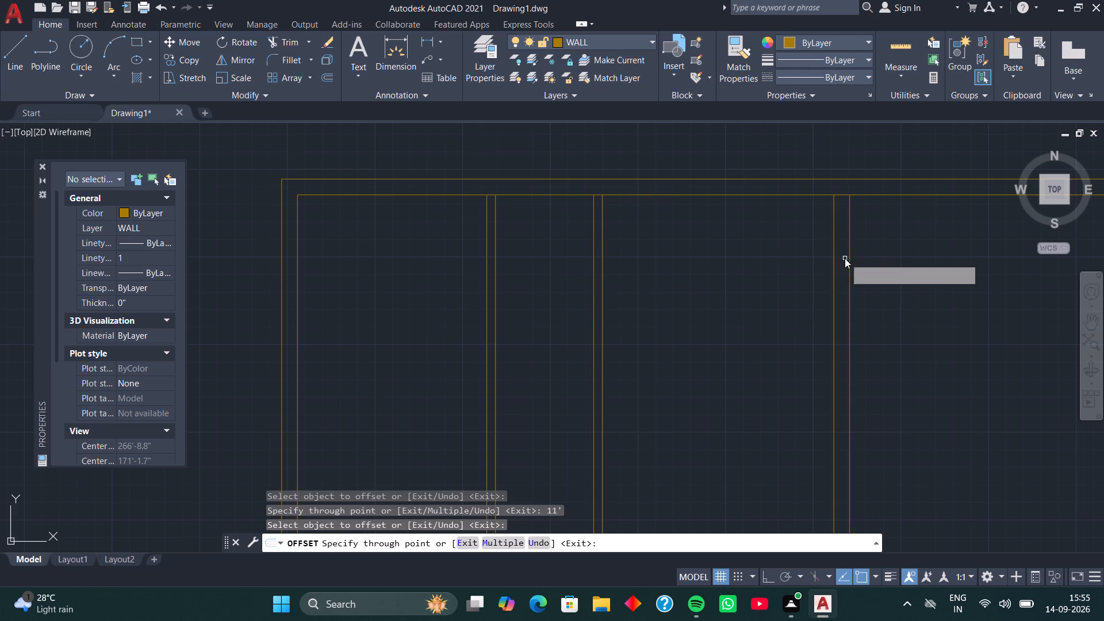
{"action": "type", "text": "EX"}
{"action": "key", "text": "Escape"}
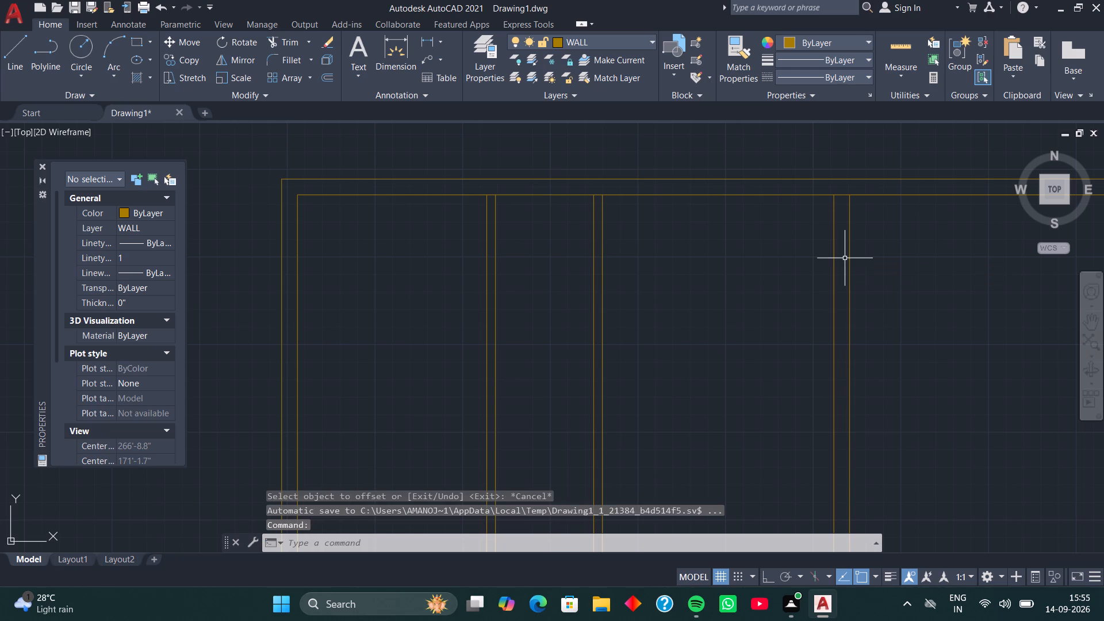
Extend the outermost right wall line up to the upper outer wall line.
{"action": "type", "text": "EX"}
{"action": "key", "text": "space"}
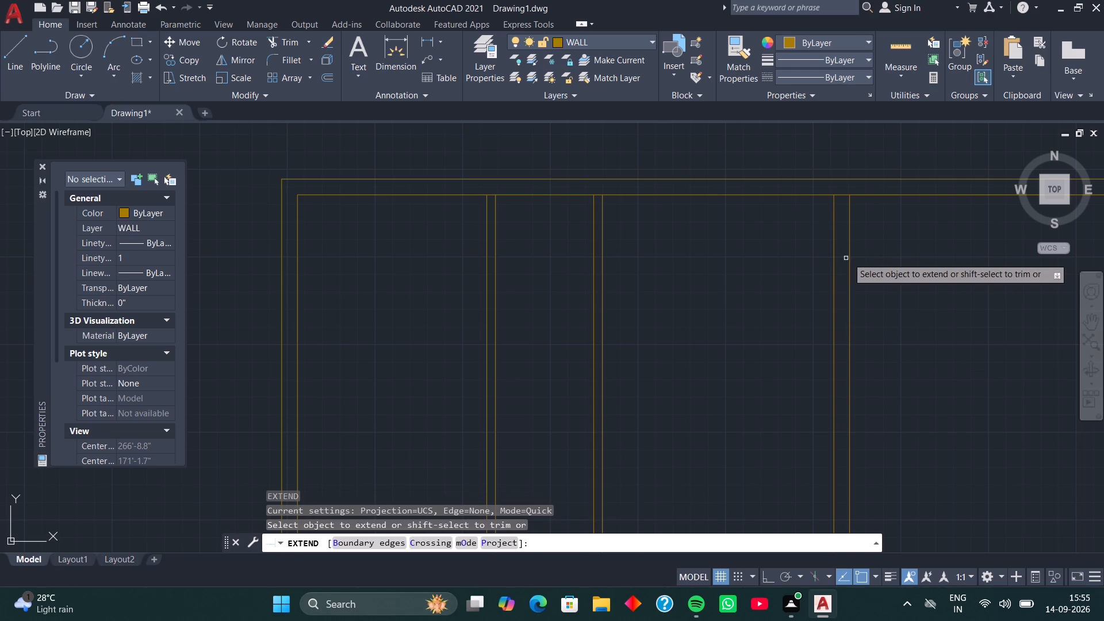
{"action": "left_click", "coordinate": [850, 225]}
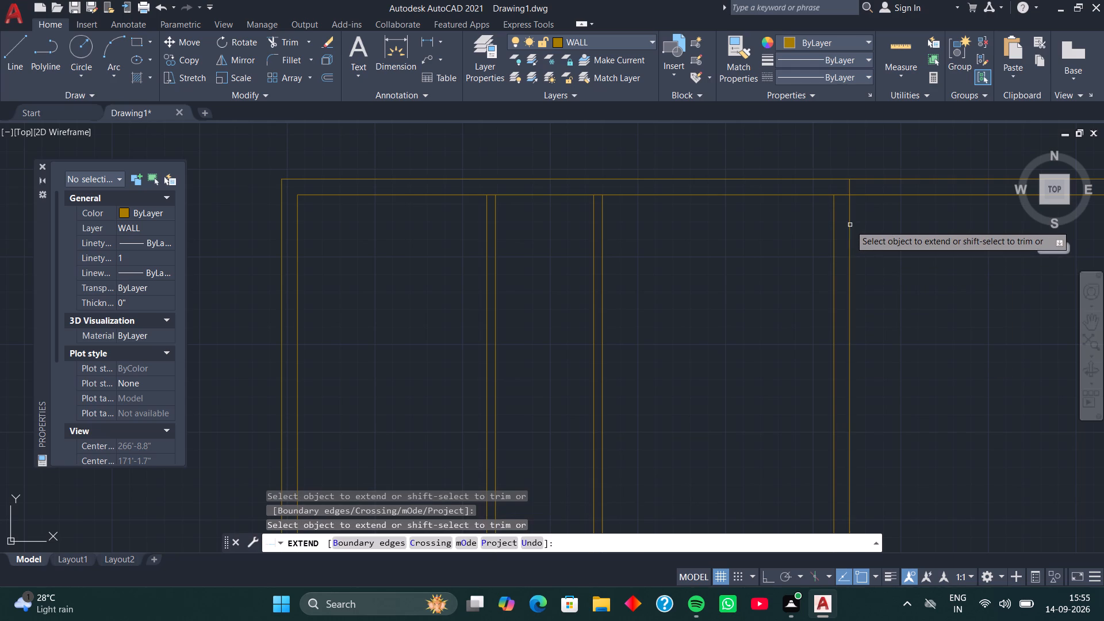
{"action": "key", "text": "space"}
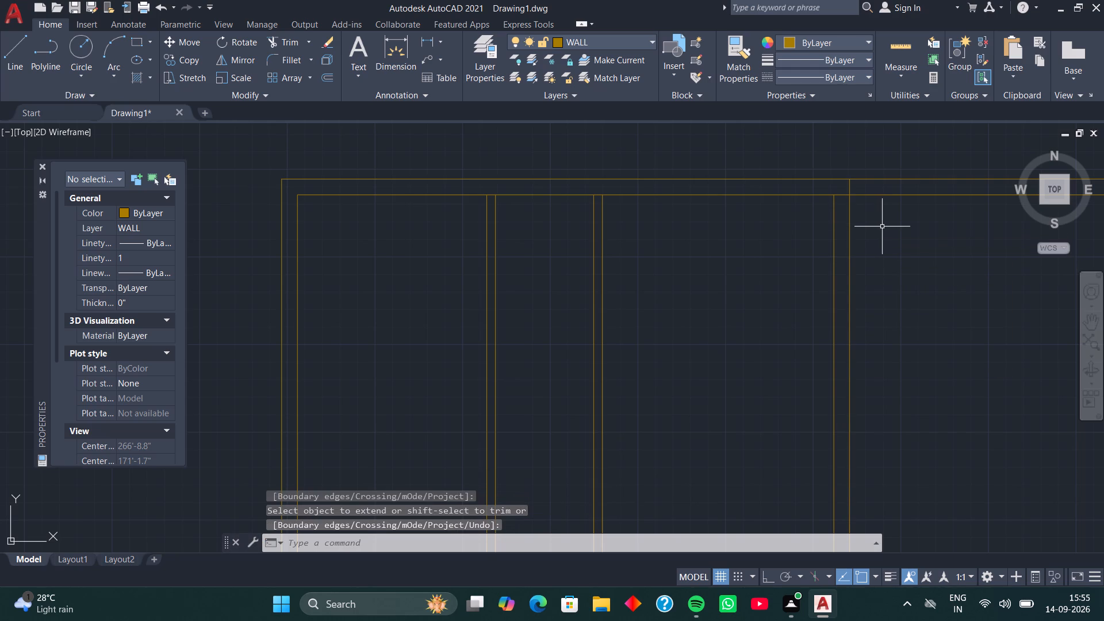
Trim both upper wall lines where they run past the right outer wall.
{"action": "type", "text": "TR"}
{"action": "key", "text": "space"}
{"action": "left_click_drag", "start_coordinate": [881, 159], "coordinate": [883, 208]}
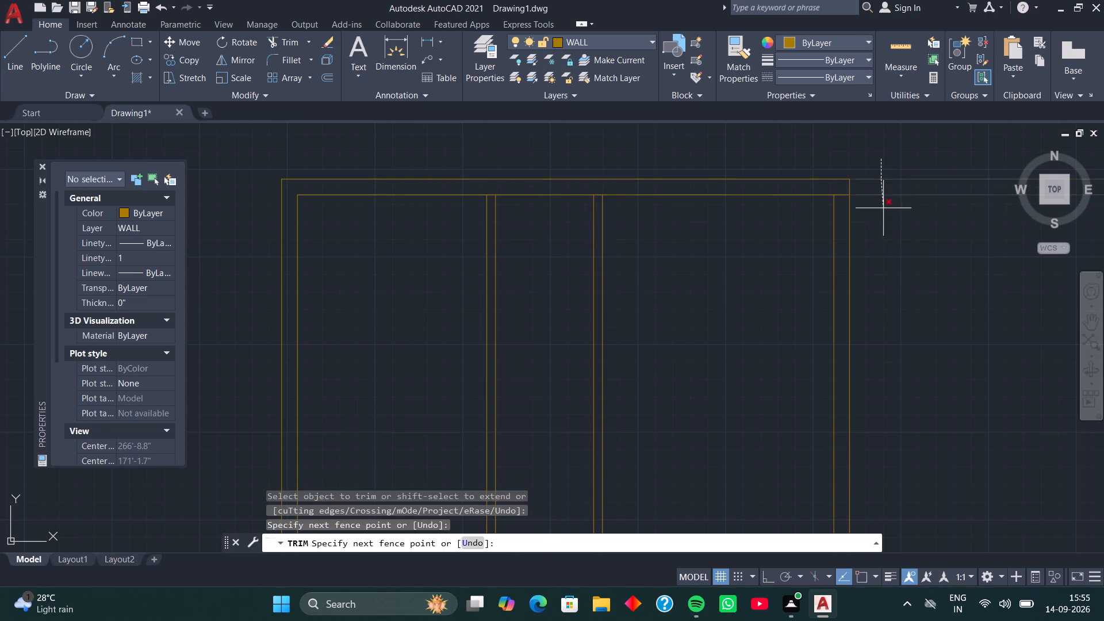
{"action": "key", "text": "space"}
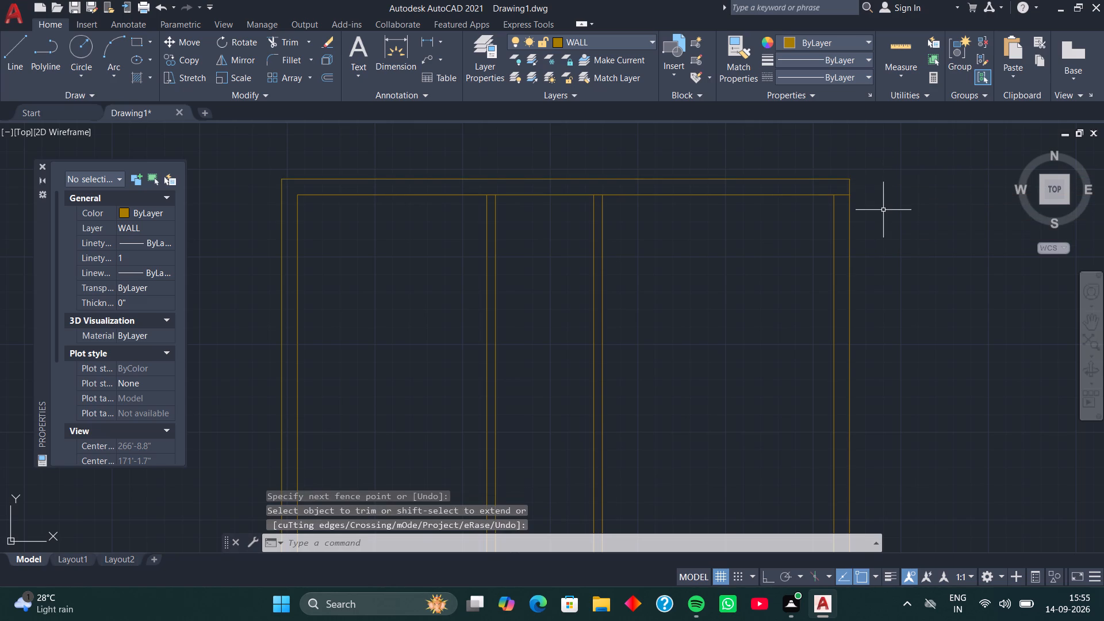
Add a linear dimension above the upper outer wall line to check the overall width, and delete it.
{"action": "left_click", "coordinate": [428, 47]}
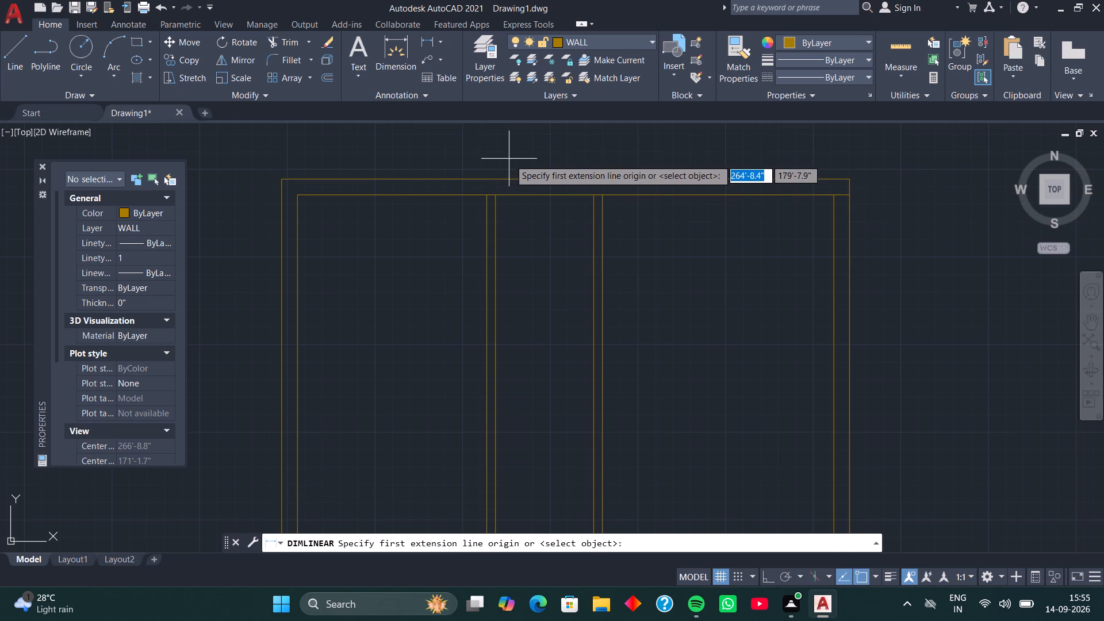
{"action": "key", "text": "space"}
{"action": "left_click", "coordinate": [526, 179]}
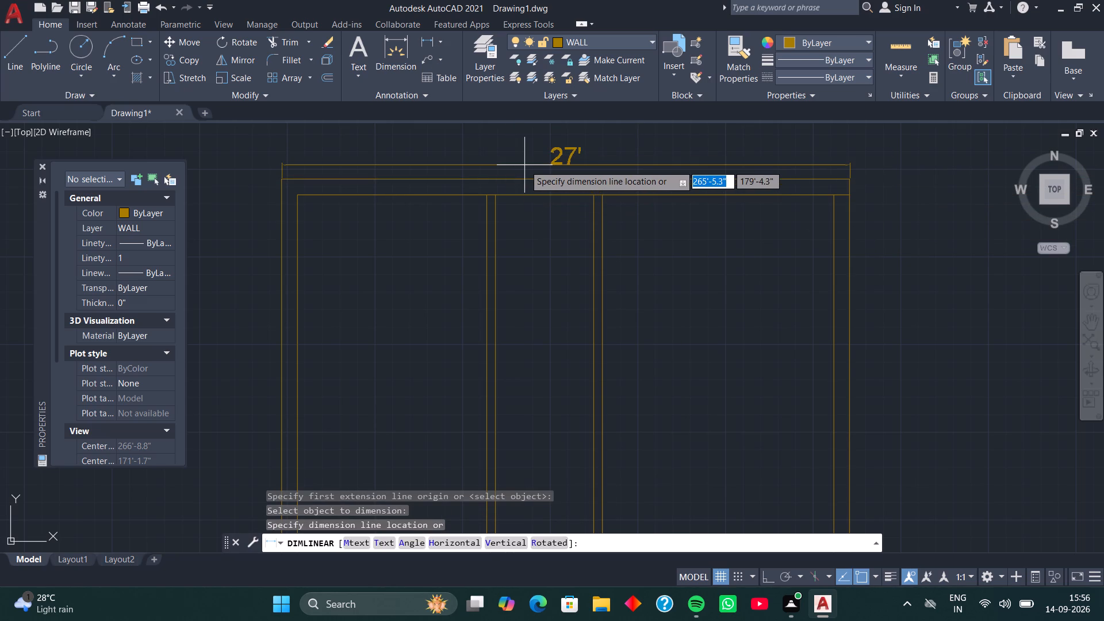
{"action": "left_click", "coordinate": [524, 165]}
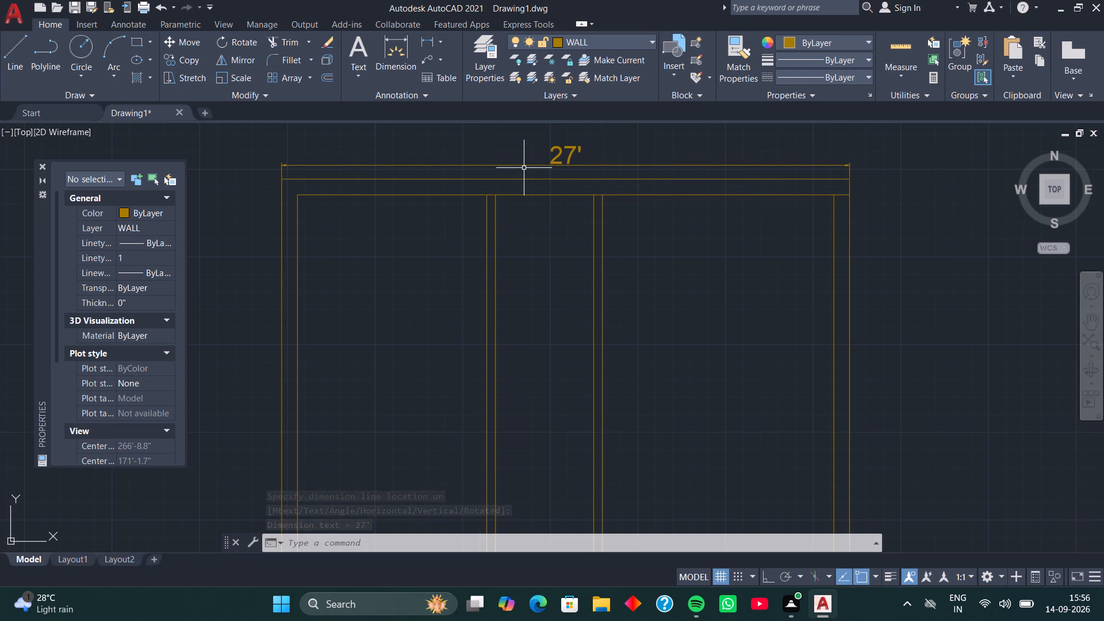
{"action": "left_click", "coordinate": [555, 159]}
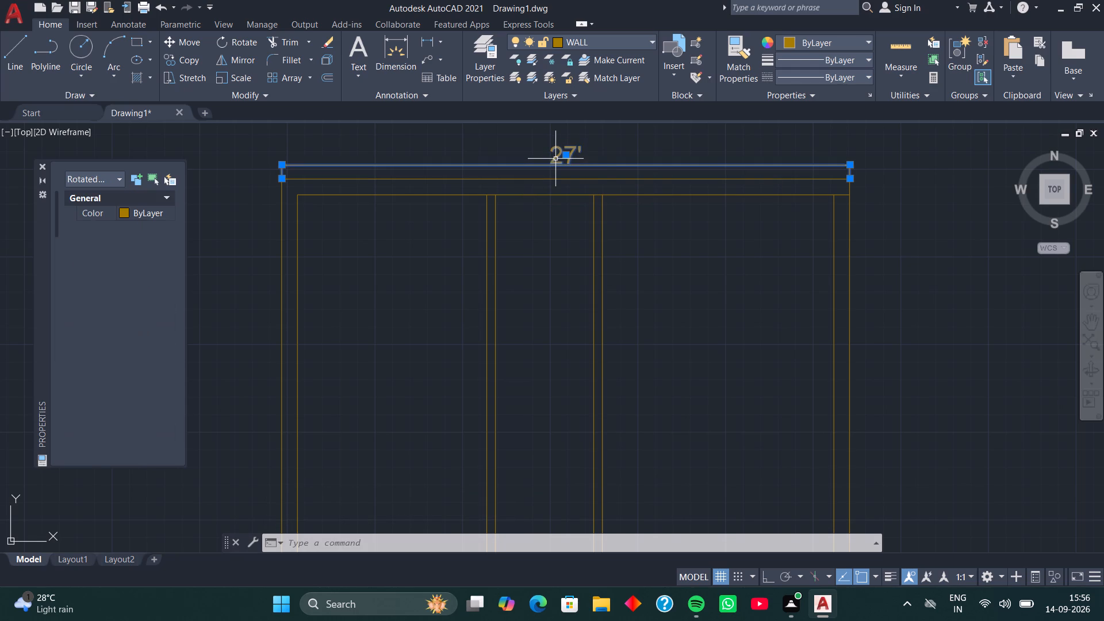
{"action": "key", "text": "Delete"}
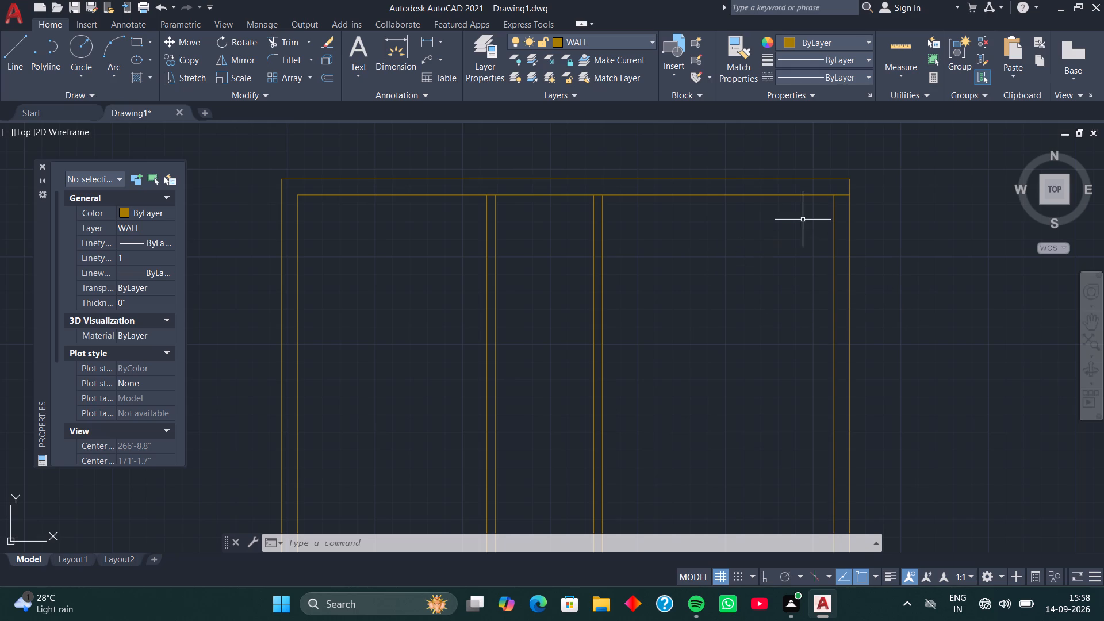
Trim the upper inner wall line between the two lines of each partition to open both wall junctions.
{"action": "scroll", "coordinate": [469, 221], "scroll_direction": "up", "scroll_amount": 1}
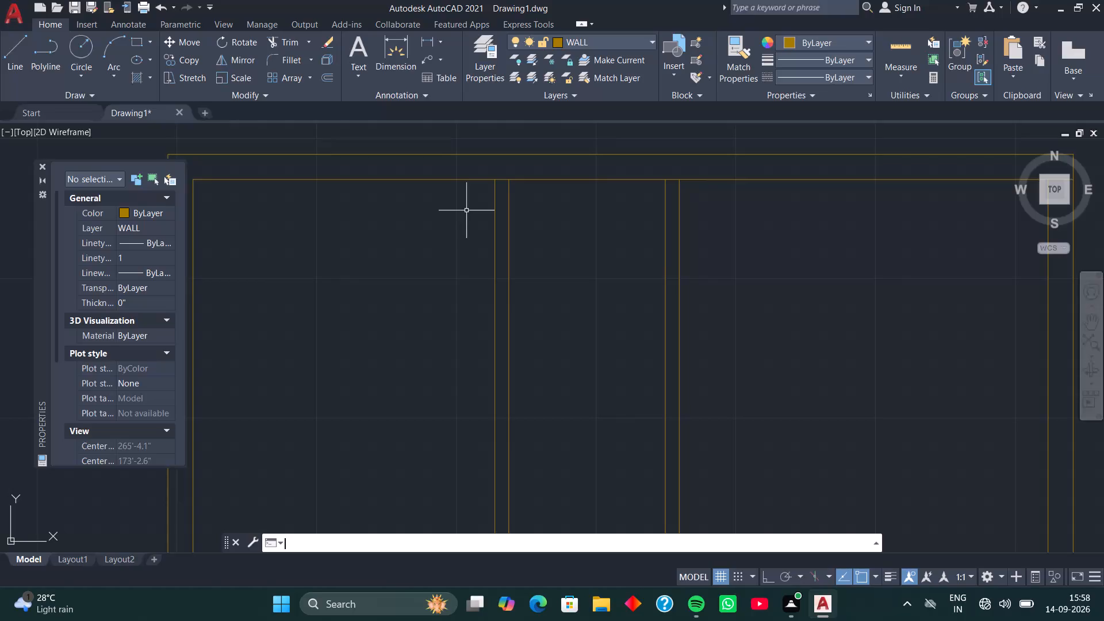
{"action": "type", "text": "TR"}
{"action": "key", "text": "space"}
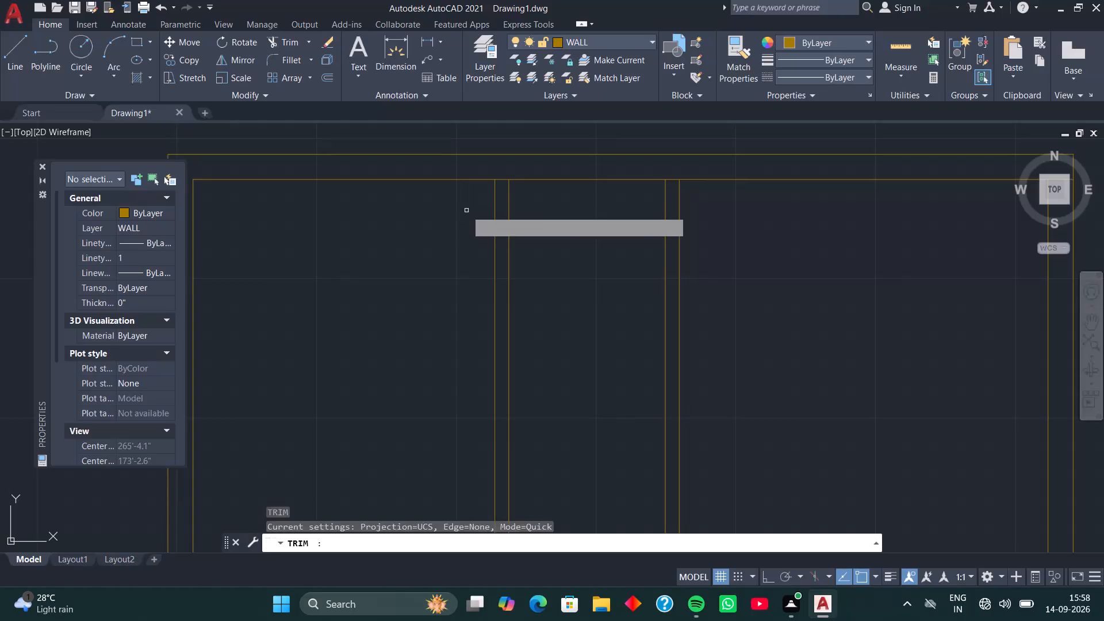
{"action": "scroll", "coordinate": [499, 174], "scroll_direction": "up", "scroll_amount": 3}
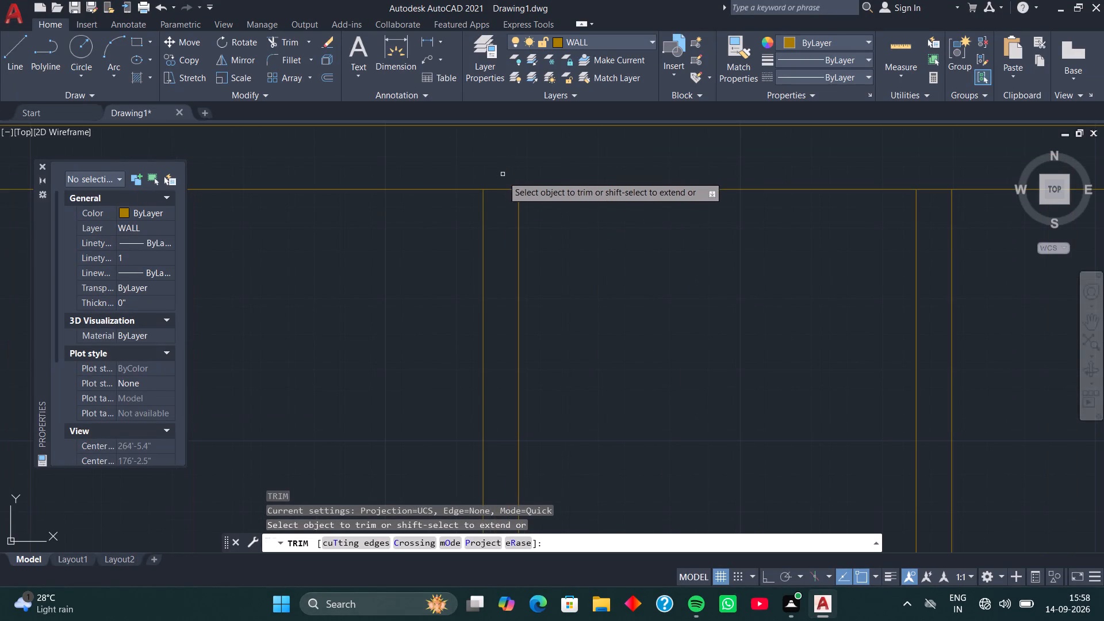
{"action": "left_click", "coordinate": [503, 187]}
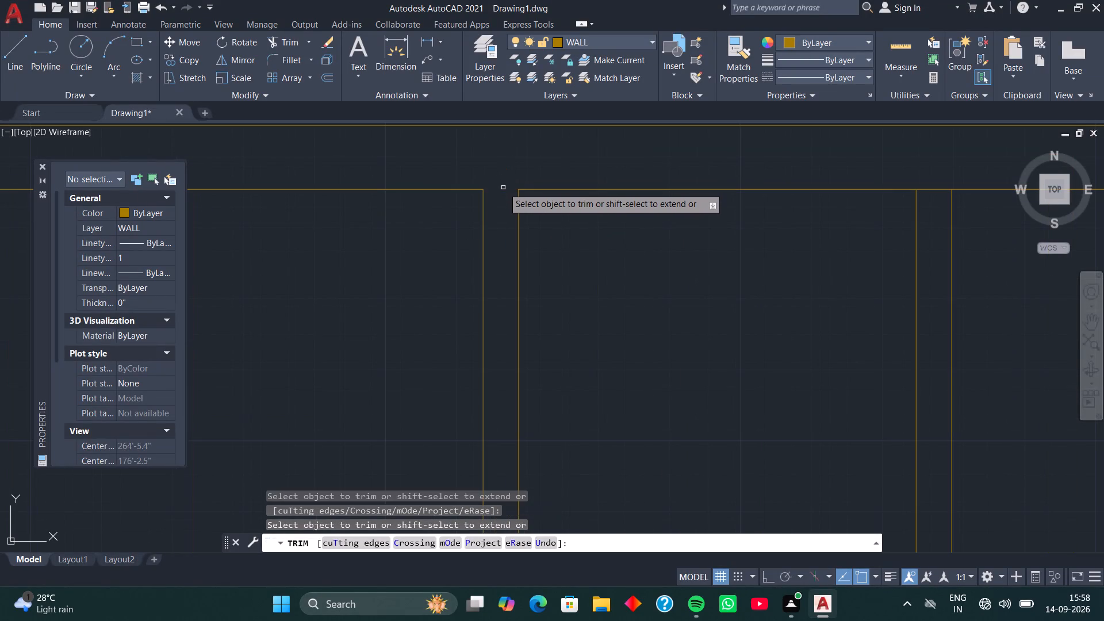
{"action": "scroll", "coordinate": [672, 203], "scroll_direction": "down", "scroll_amount": 1}
{"action": "middle_click_drag", "start_coordinate": [714, 209], "coordinate": [543, 233]}
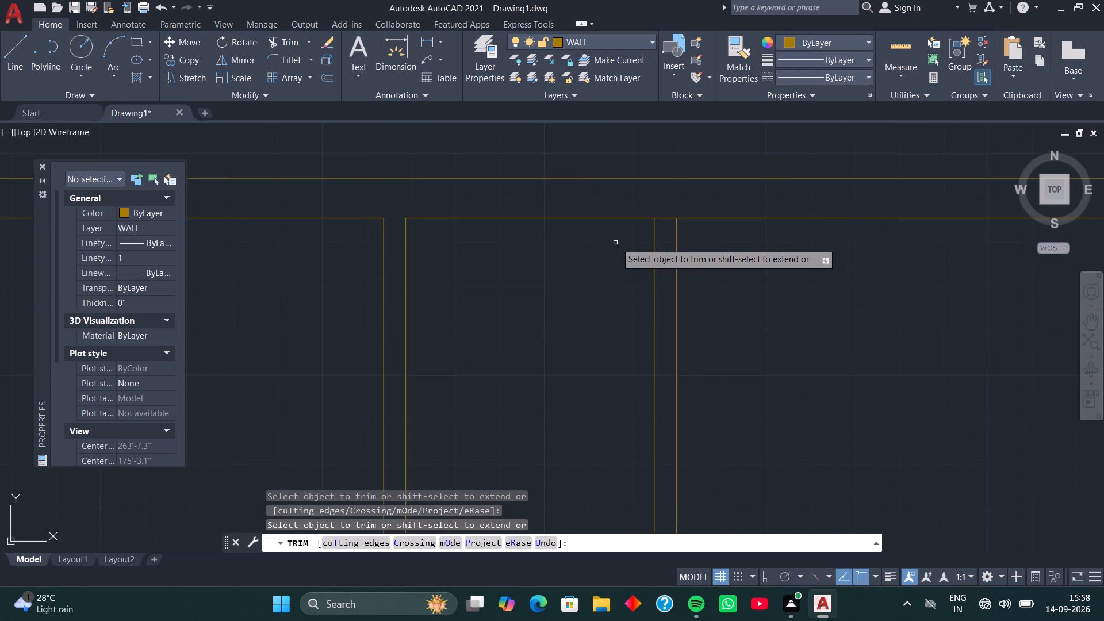
{"action": "scroll", "coordinate": [677, 218], "scroll_direction": "up", "scroll_amount": 1}
{"action": "left_click", "coordinate": [662, 220]}
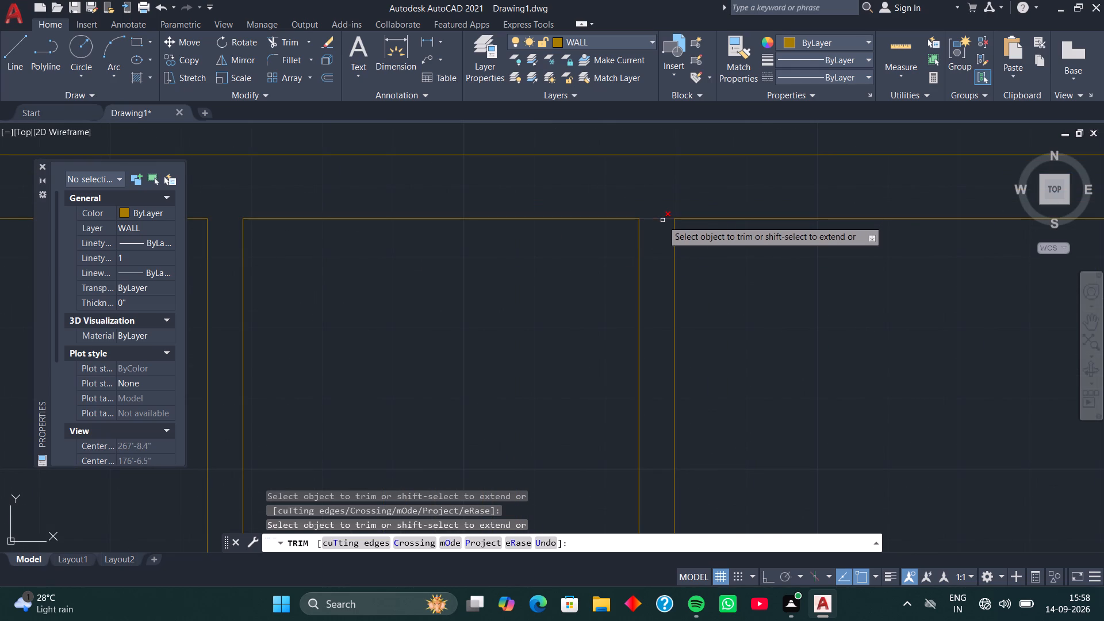
Trim the upper inner wall line's leftover piece inside the right outer wall to clean the upper-right corner.
{"action": "scroll", "coordinate": [735, 218], "scroll_direction": "down", "scroll_amount": 3}
{"action": "middle_click_drag", "start_coordinate": [805, 247], "coordinate": [620, 255]}
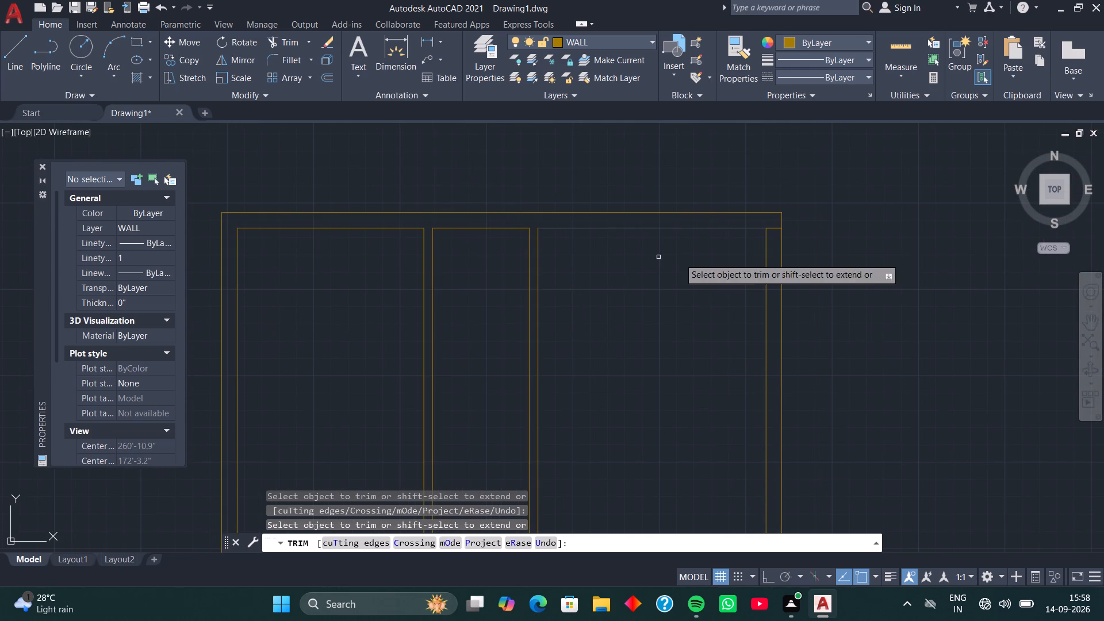
{"action": "scroll", "coordinate": [779, 237], "scroll_direction": "up", "scroll_amount": 3}
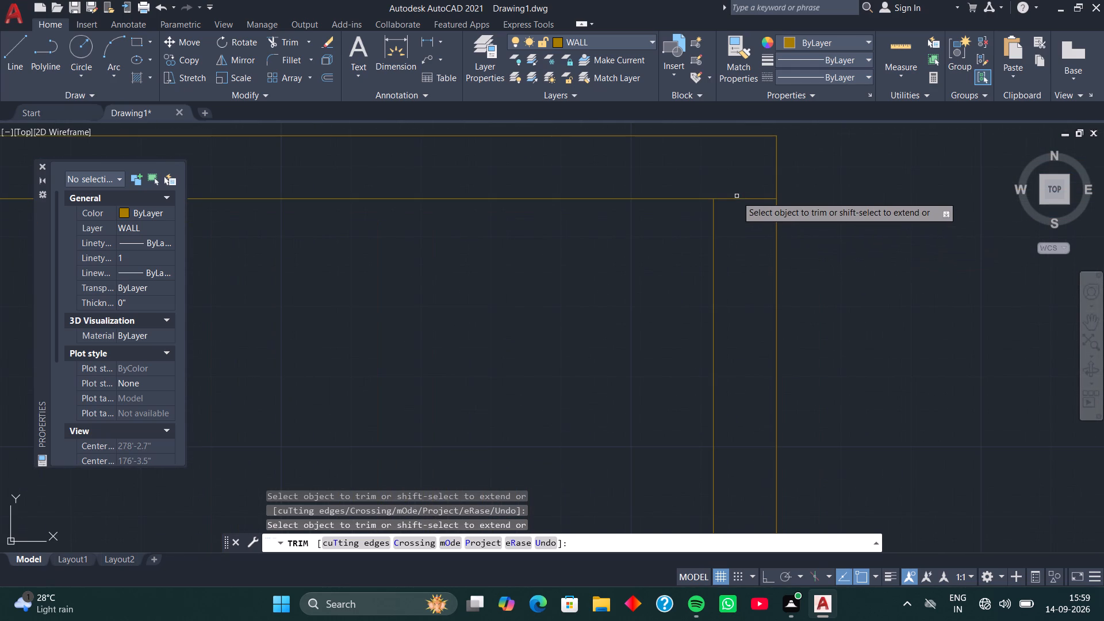
{"action": "left_click", "coordinate": [737, 198]}
{"action": "scroll", "coordinate": [680, 258], "scroll_direction": "down", "scroll_amount": 3}
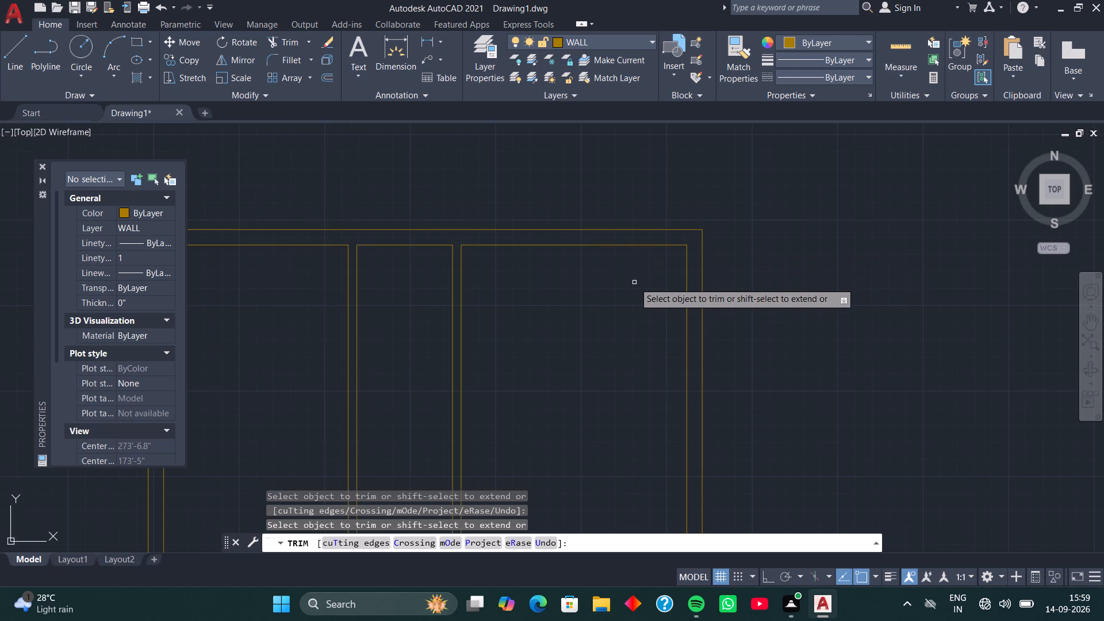
{"action": "scroll", "coordinate": [621, 305], "scroll_direction": "down", "scroll_amount": 2}
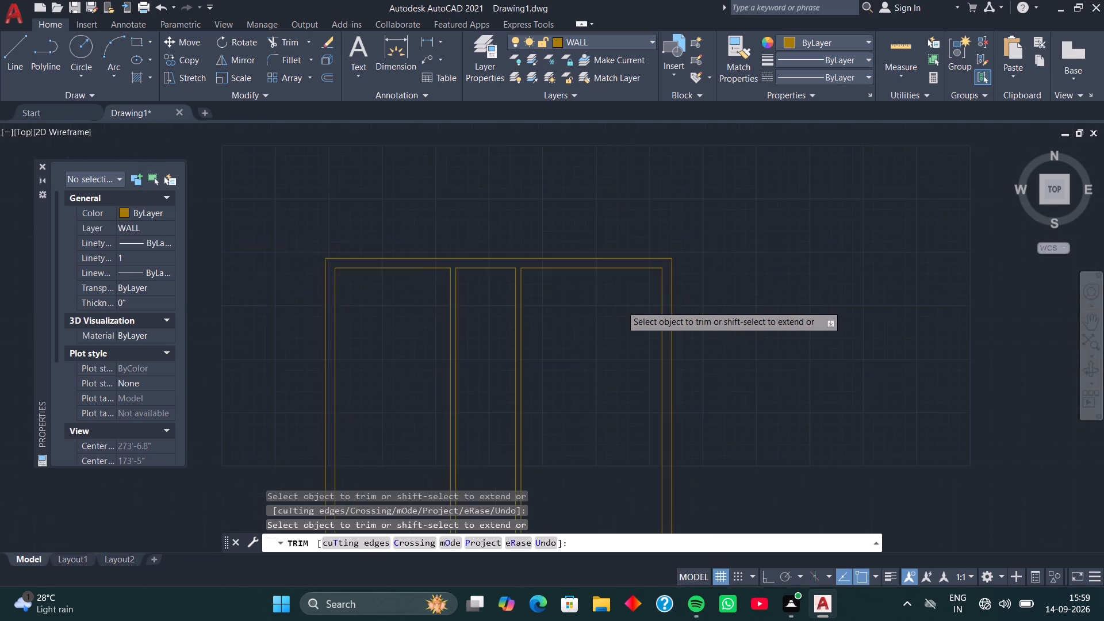
{"action": "middle_click_drag", "start_coordinate": [618, 323], "coordinate": [691, 253]}
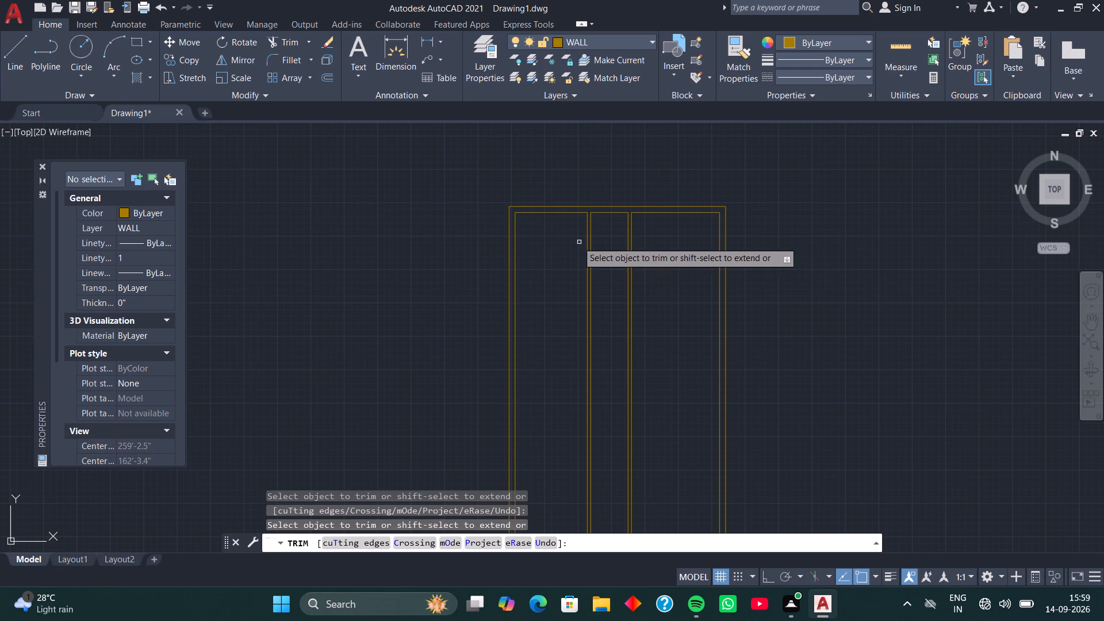
{"action": "scroll", "coordinate": [571, 257], "scroll_direction": "up", "scroll_amount": 2}
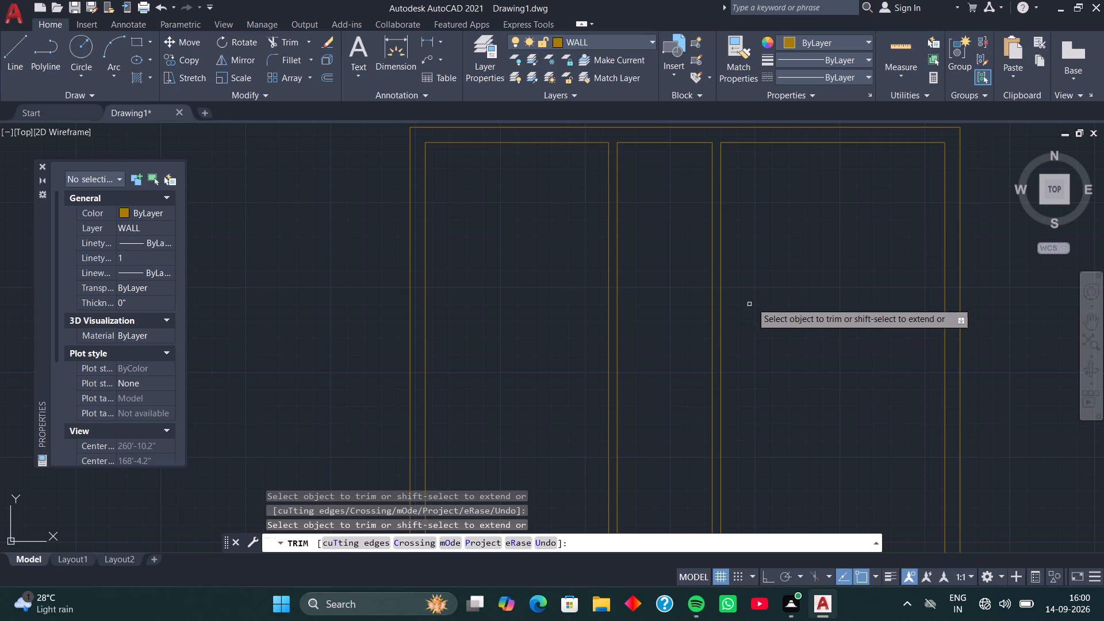
{"action": "key", "text": "space"}
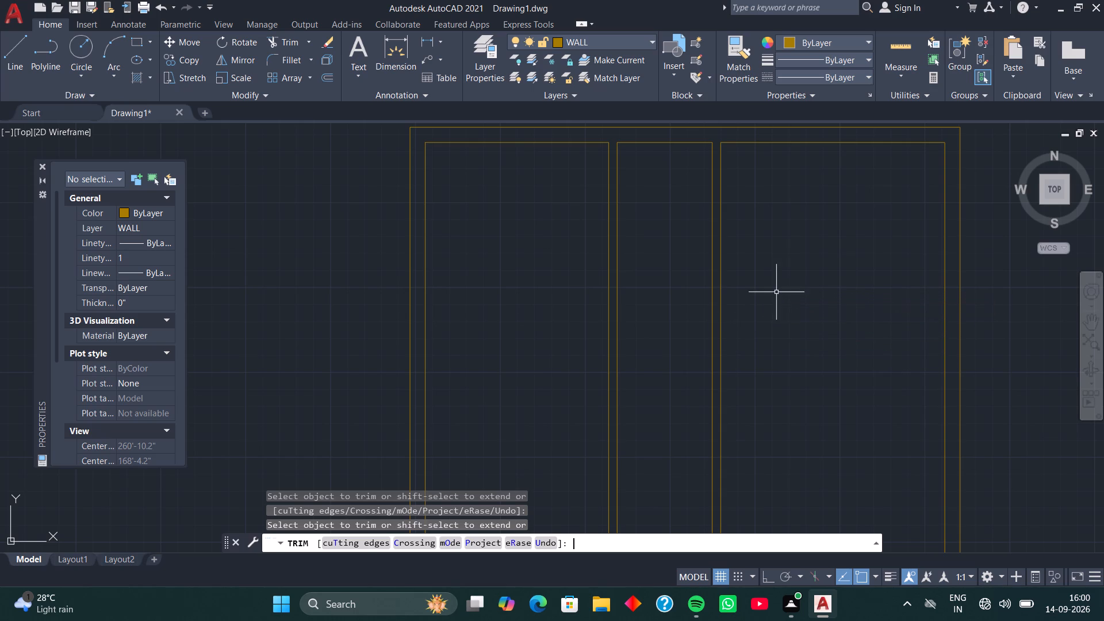
Offset the left bay's upper inner wall line 9' downward, and offset that copy 5" further down to form a cross partition.
{"action": "key", "text": "o"}
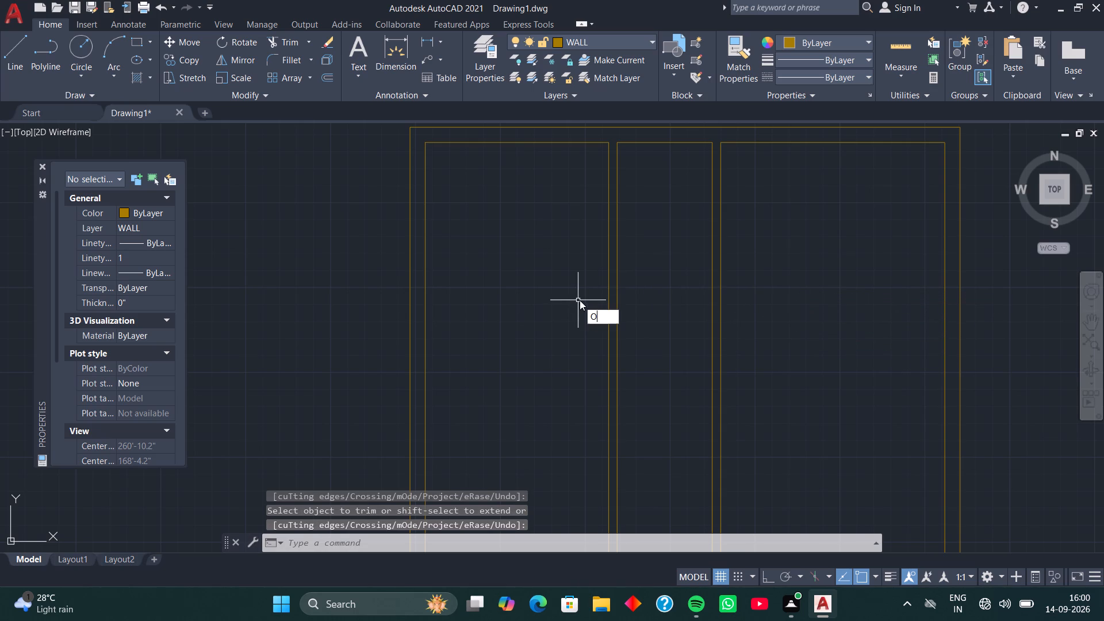
{"action": "key", "text": "space"}
{"action": "key", "text": "space"}
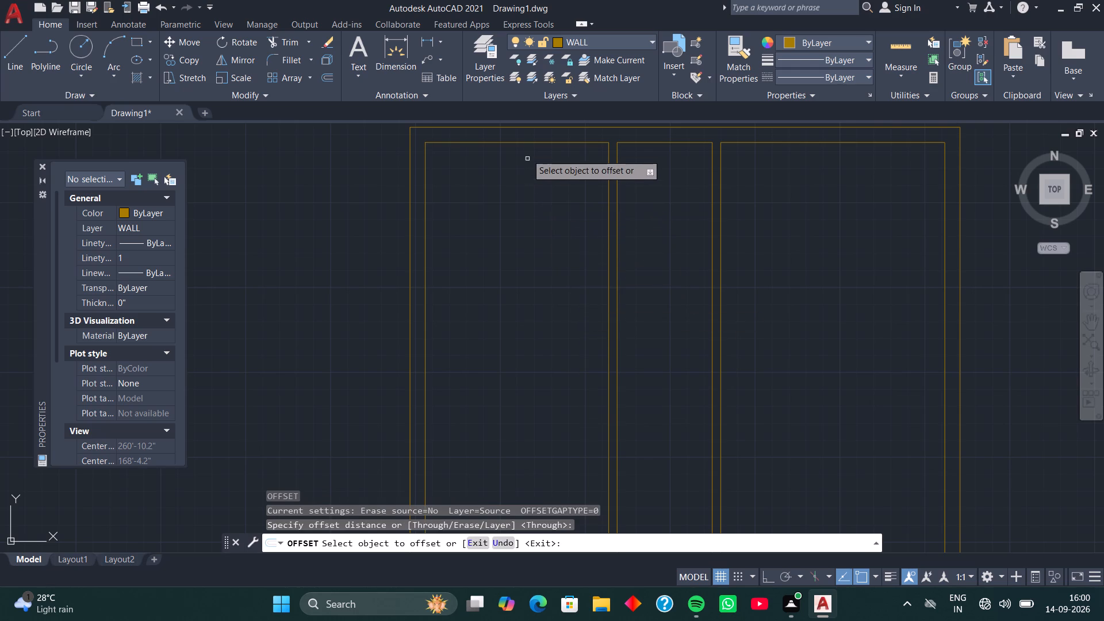
{"action": "left_click", "coordinate": [527, 141]}
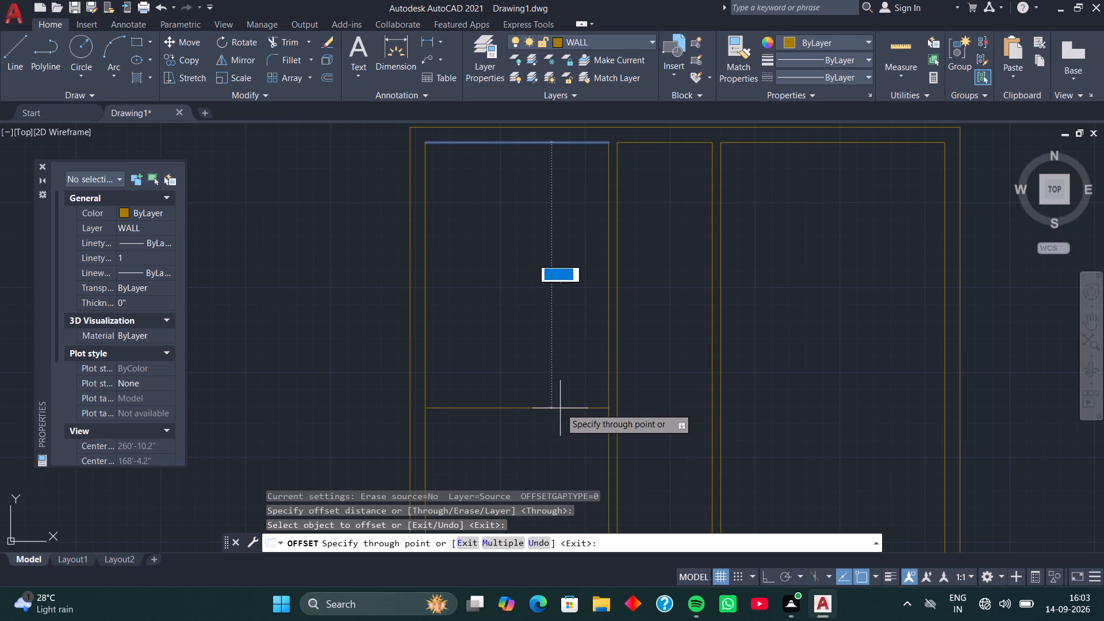
{"action": "key", "text": "9"}
{"action": "key", "text": "apostrophe"}
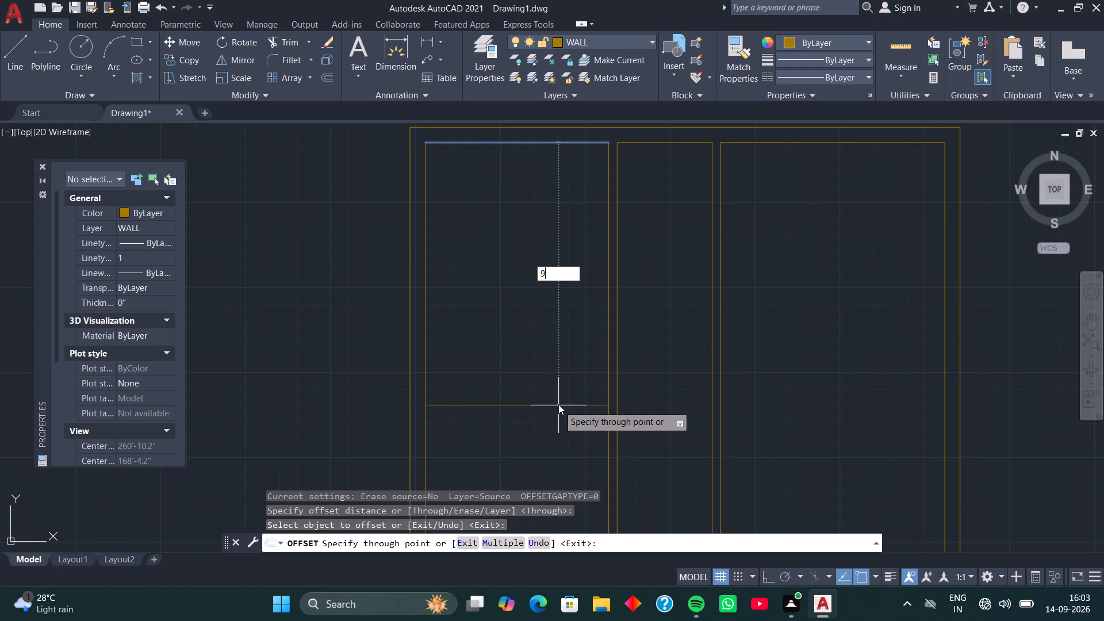
{"action": "key", "text": "Return"}
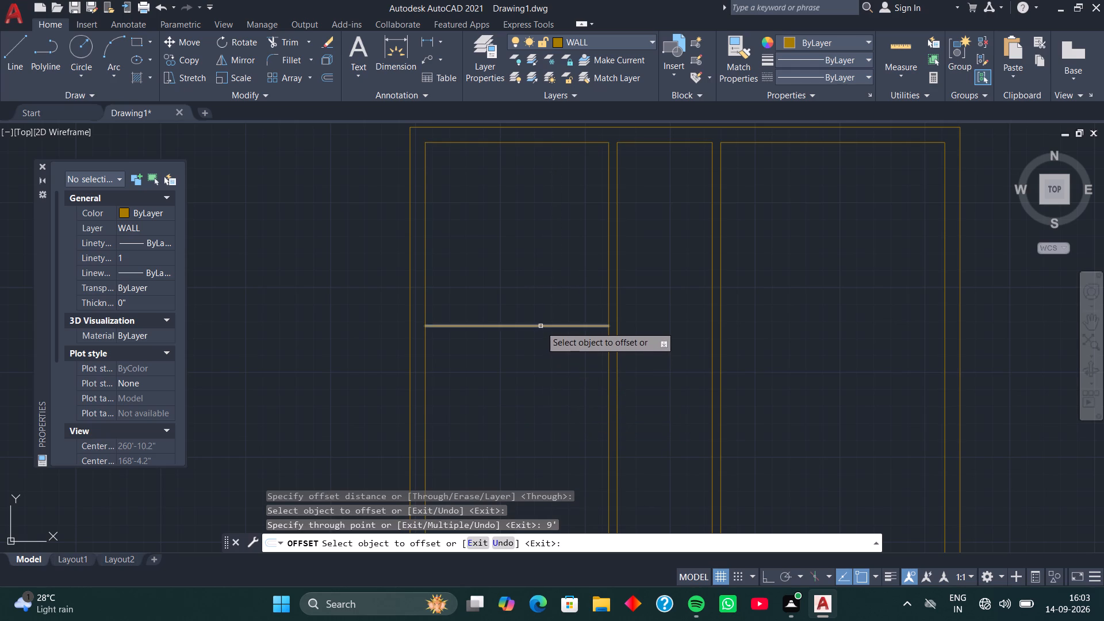
{"action": "left_click", "coordinate": [540, 326]}
{"action": "key", "text": "5"}
{"action": "key", "text": "Return"}
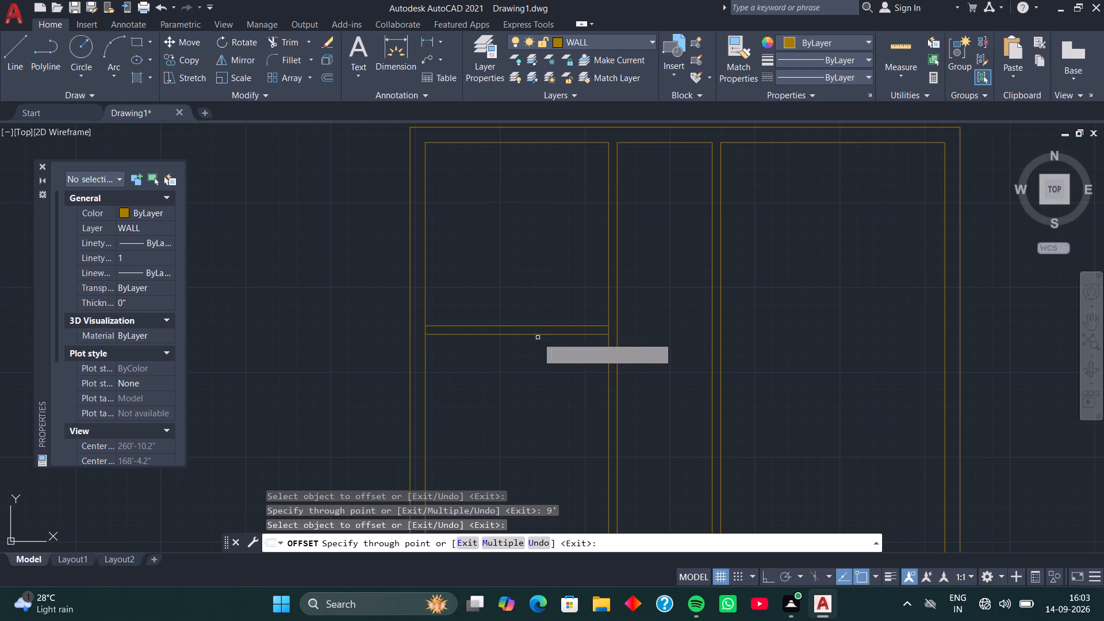
{"action": "key", "text": "space"}
Trim the vertical wall lines between the left bay's two cross partition lines to open the junctions at both ends.
{"action": "type", "text": "TR"}
{"action": "key", "text": "space"}
{"action": "scroll", "coordinate": [447, 335], "scroll_direction": "up", "scroll_amount": 2}
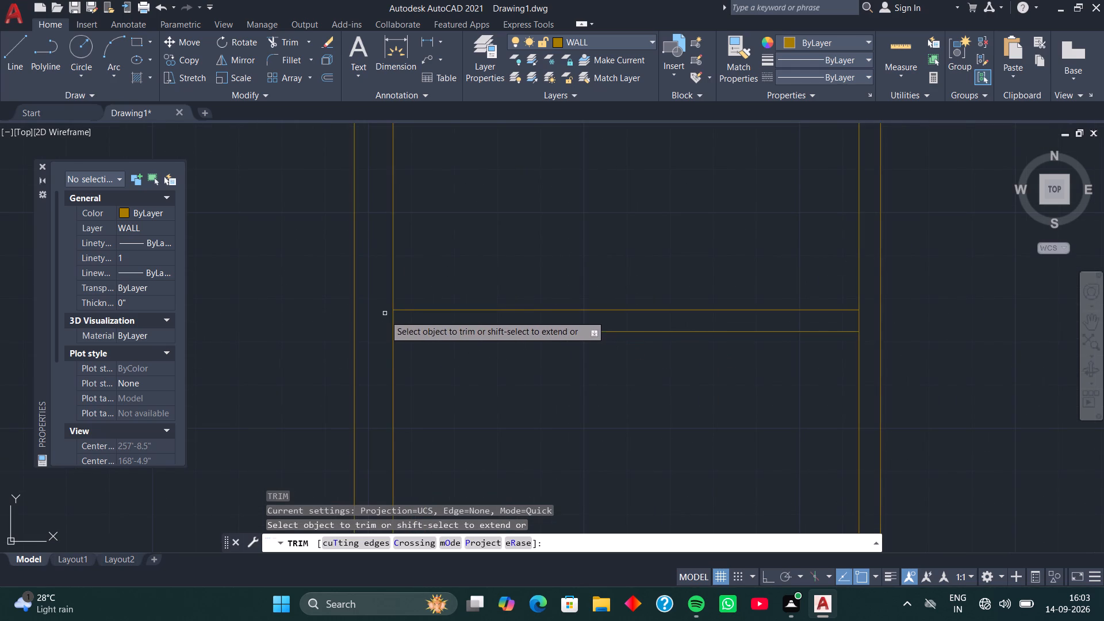
{"action": "left_click", "coordinate": [394, 321]}
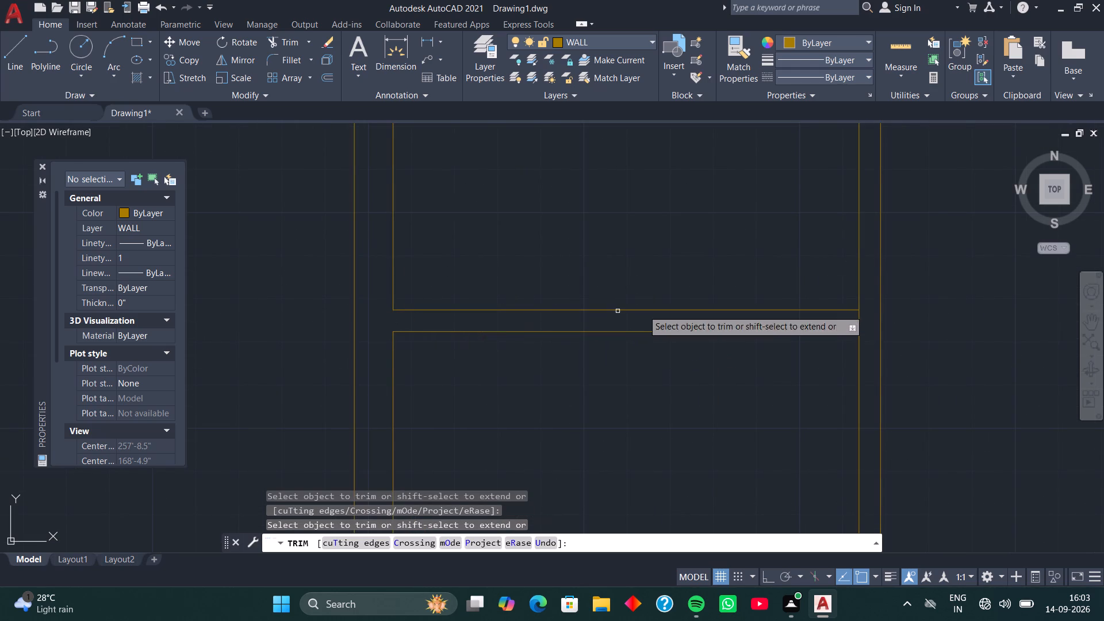
{"action": "left_click", "coordinate": [858, 319]}
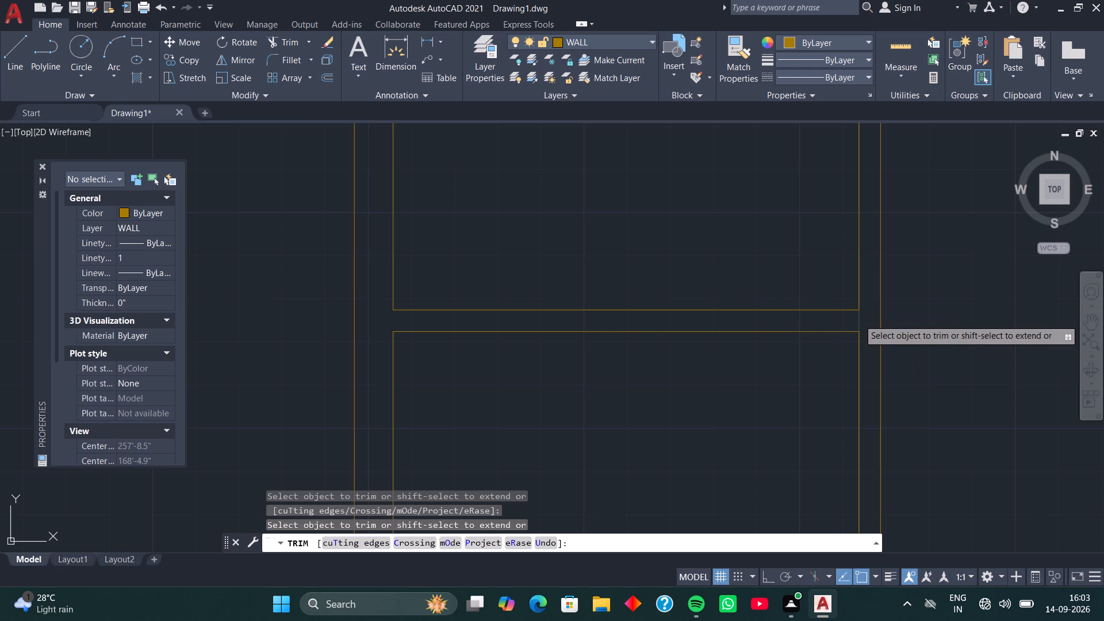
{"action": "key", "text": "space"}
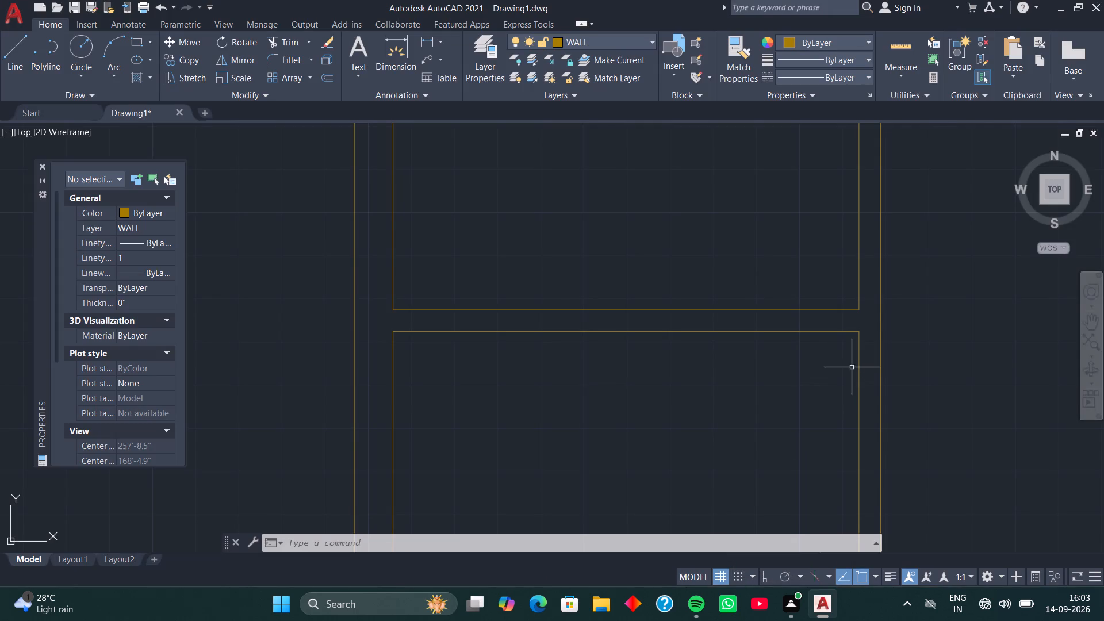
Offset the middle bay's upper inner wall line 6'7" downward, and offset that copy 5" further down to form a cross partition.
{"action": "scroll", "coordinate": [887, 308], "scroll_direction": "down", "scroll_amount": 1}
{"action": "middle_click_drag", "start_coordinate": [888, 297], "coordinate": [659, 418]}
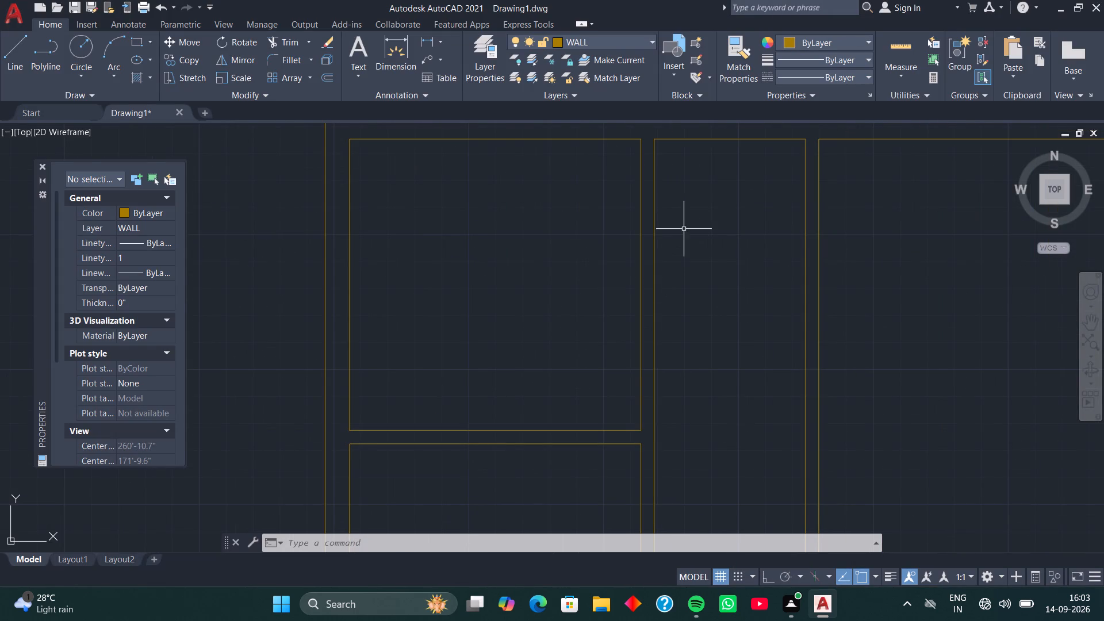
{"action": "middle_click_drag", "start_coordinate": [692, 222], "coordinate": [561, 298]}
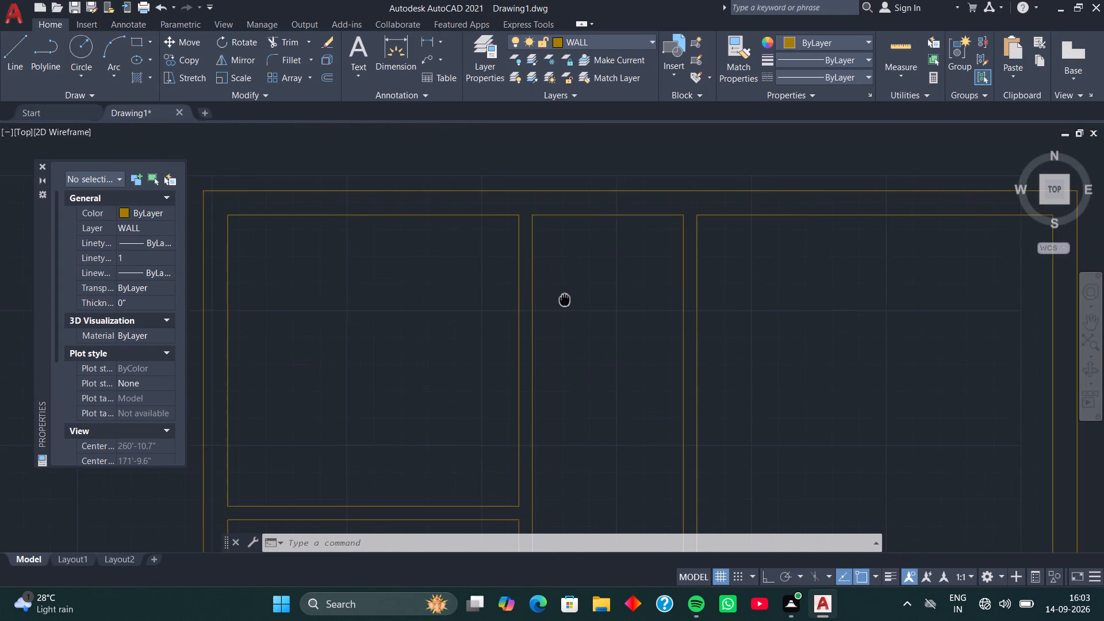
{"action": "middle_click_drag", "start_coordinate": [561, 298], "coordinate": [546, 300]}
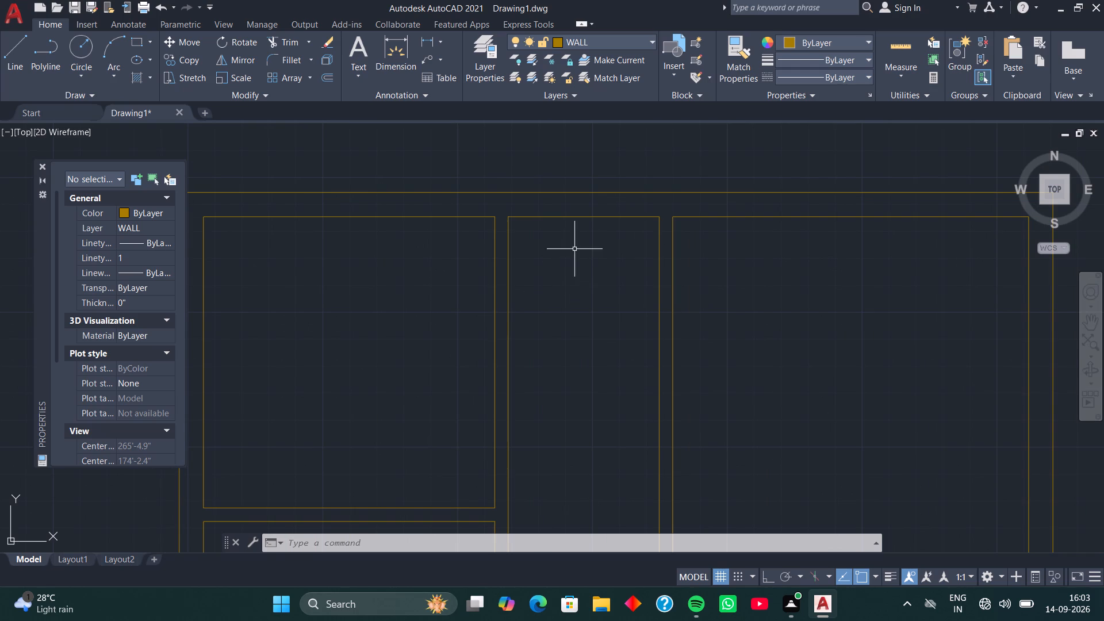
{"action": "middle_click_drag", "start_coordinate": [582, 243], "coordinate": [558, 253]}
{"action": "type", "text": "O"}
{"action": "key", "text": "space"}
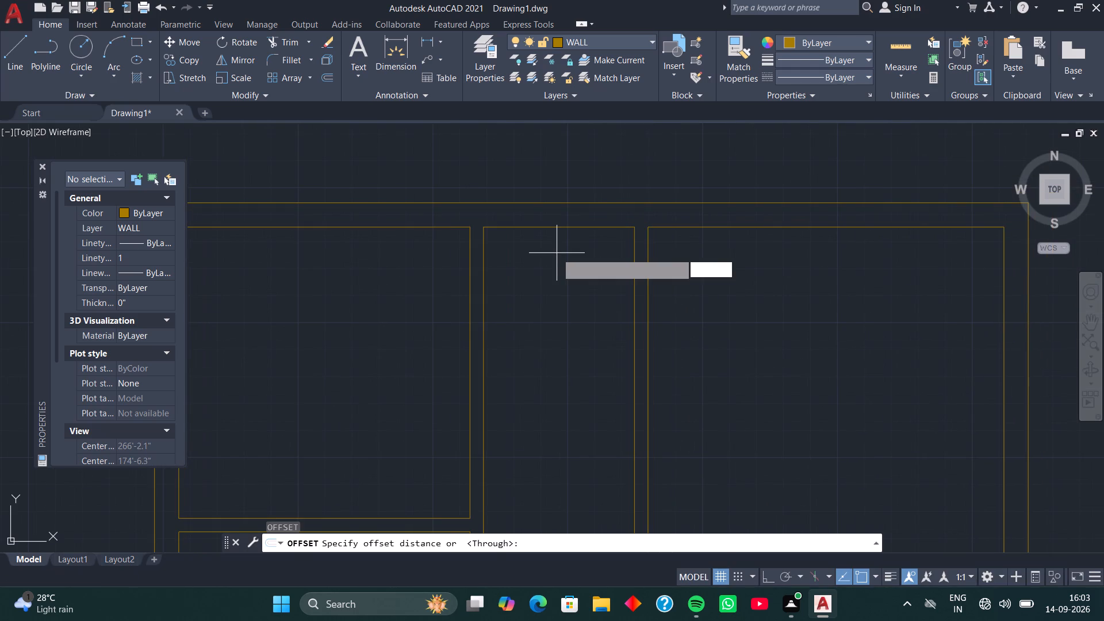
{"action": "key", "text": "space"}
{"action": "left_click", "coordinate": [563, 226]}
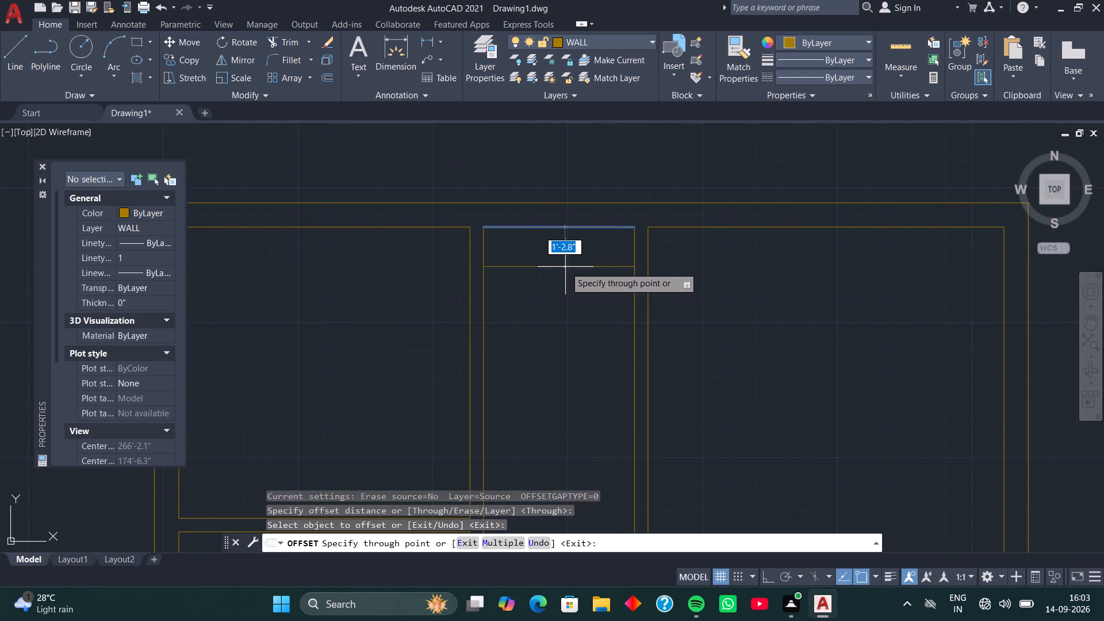
{"action": "key", "text": "6"}
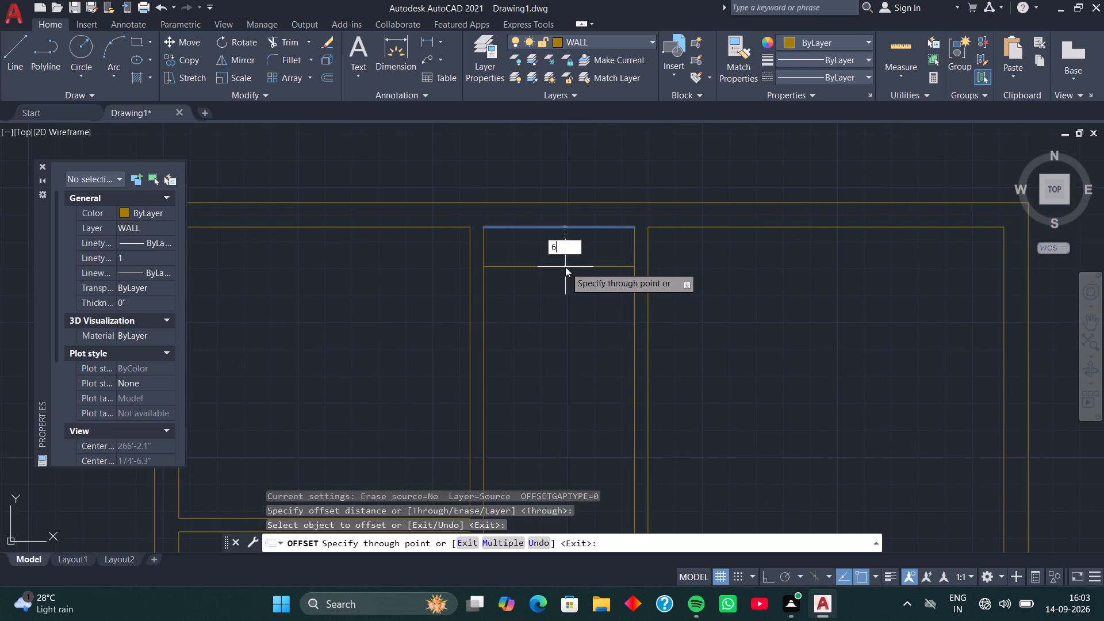
{"action": "type", "text": "'7"}
{"action": "key", "text": "Return"}
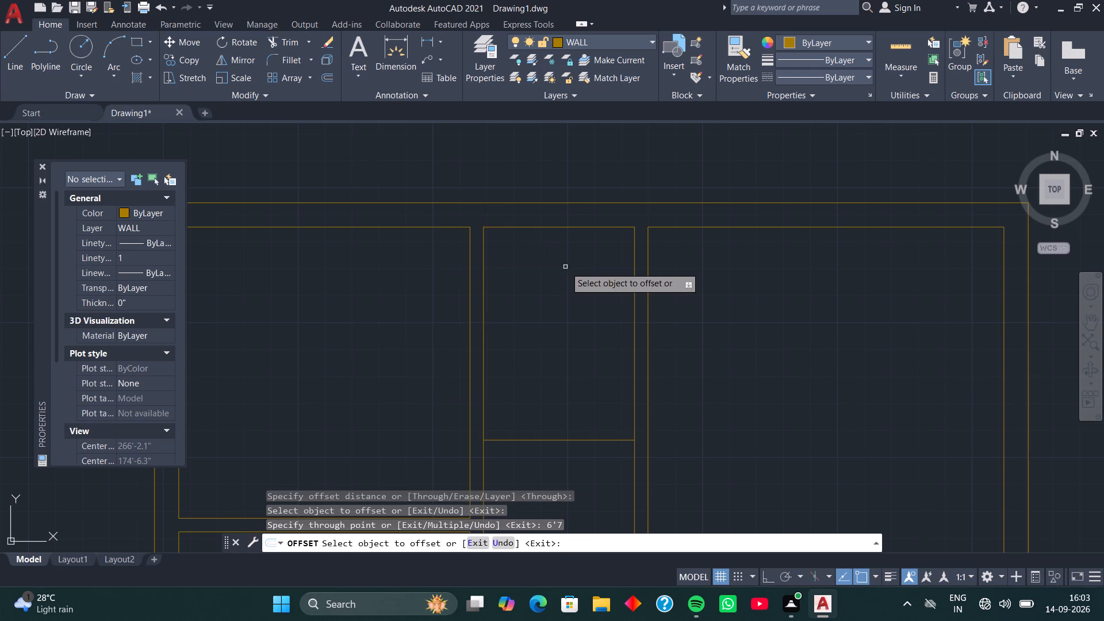
{"action": "scroll", "coordinate": [573, 321], "scroll_direction": "down", "scroll_amount": 1}
{"action": "middle_click_drag", "start_coordinate": [573, 365], "coordinate": [574, 368]}
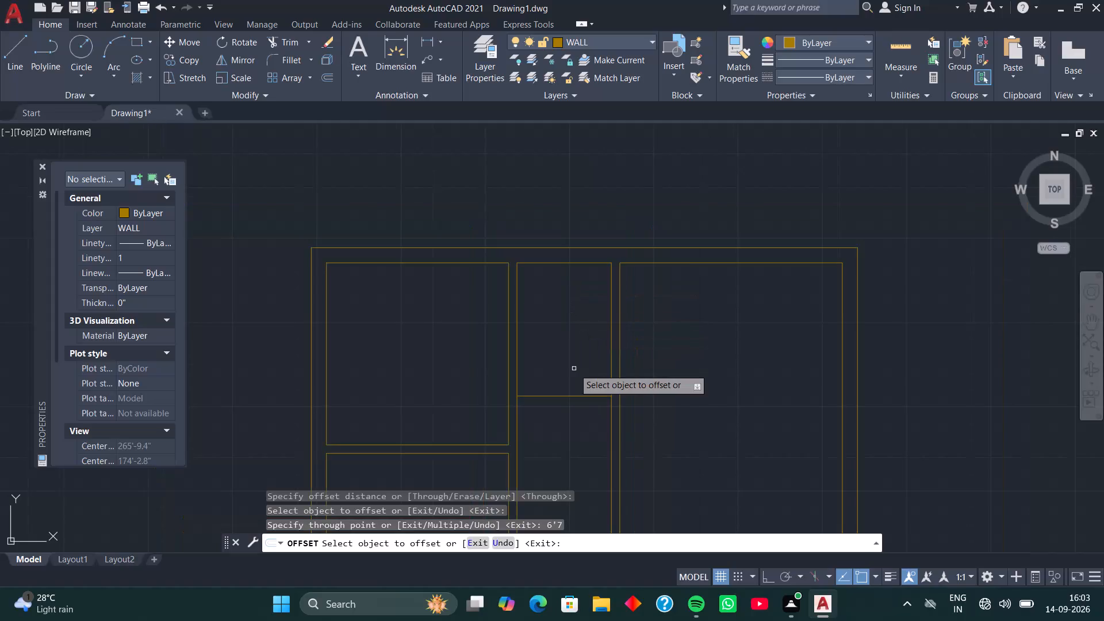
{"action": "middle_click_drag", "start_coordinate": [574, 368], "coordinate": [570, 250]}
{"action": "scroll", "coordinate": [566, 277], "scroll_direction": "up", "scroll_amount": 2}
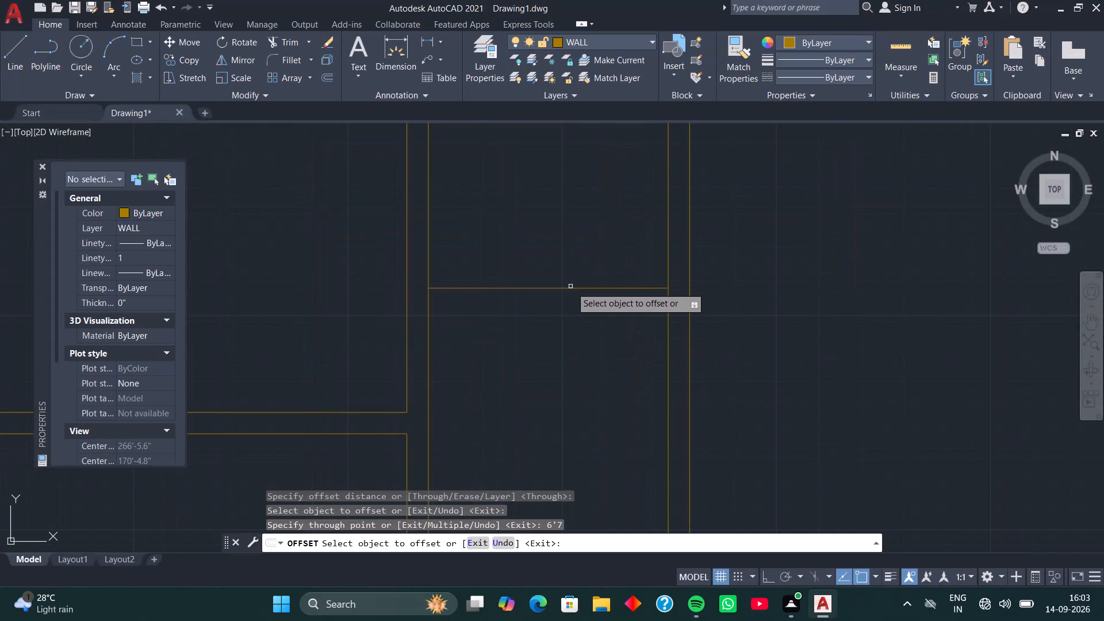
{"action": "left_click", "coordinate": [571, 287]}
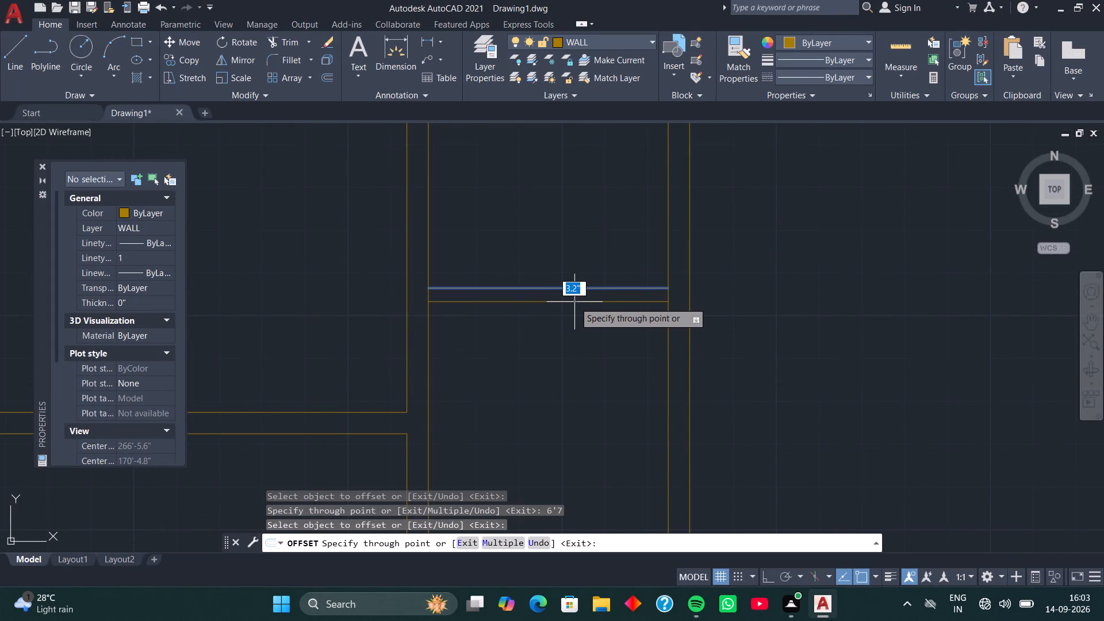
{"action": "key", "text": "5"}
{"action": "key", "text": "Return"}
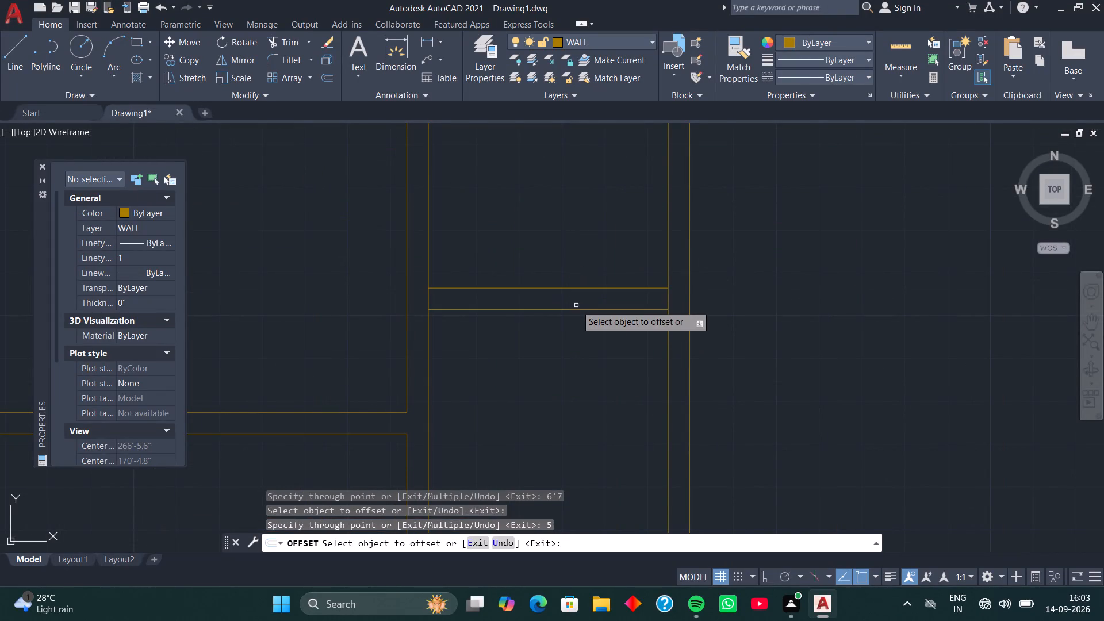
{"action": "key", "text": "space"}
Trim the vertical partition lines between the middle bay's two cross partition lines to open the junctions at both ends.
{"action": "key", "text": "t"}
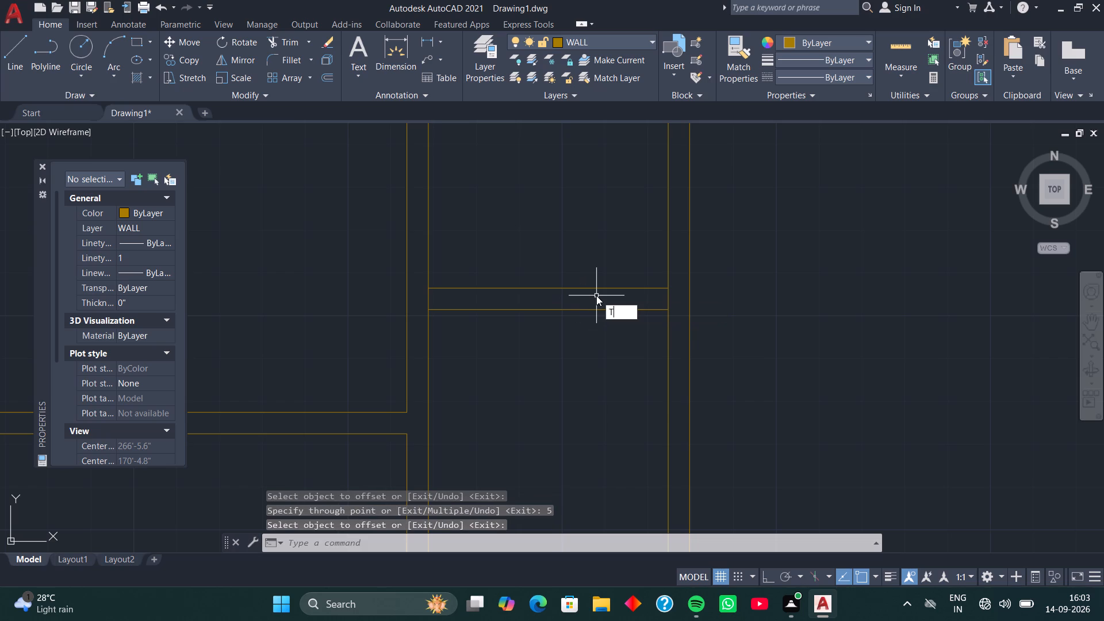
{"action": "key", "text": "r"}
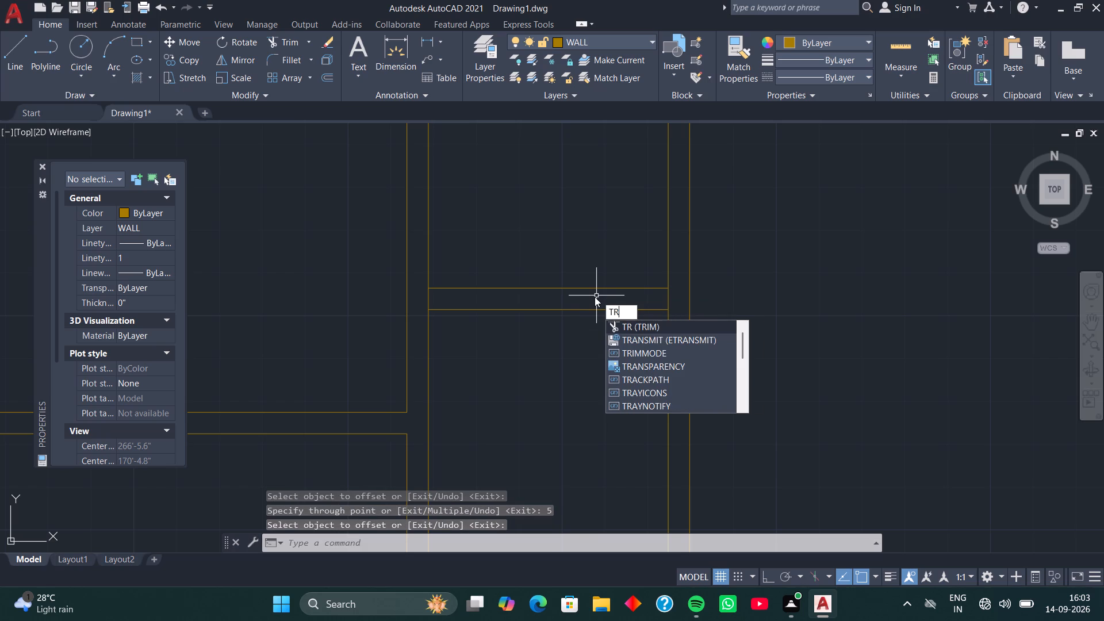
{"action": "key", "text": "space"}
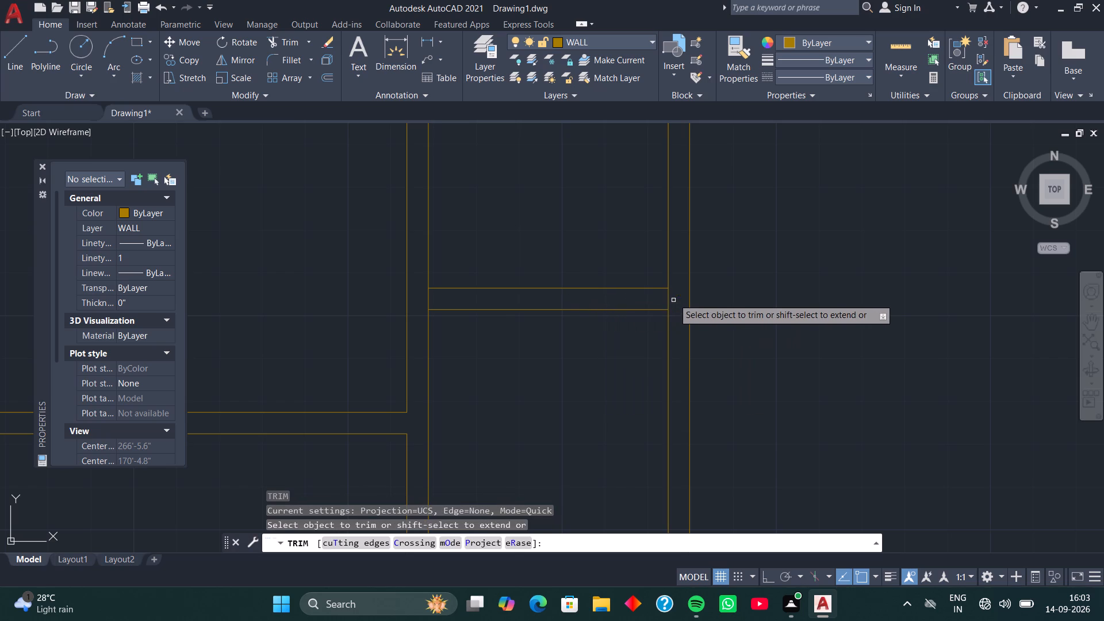
{"action": "left_click", "coordinate": [668, 298]}
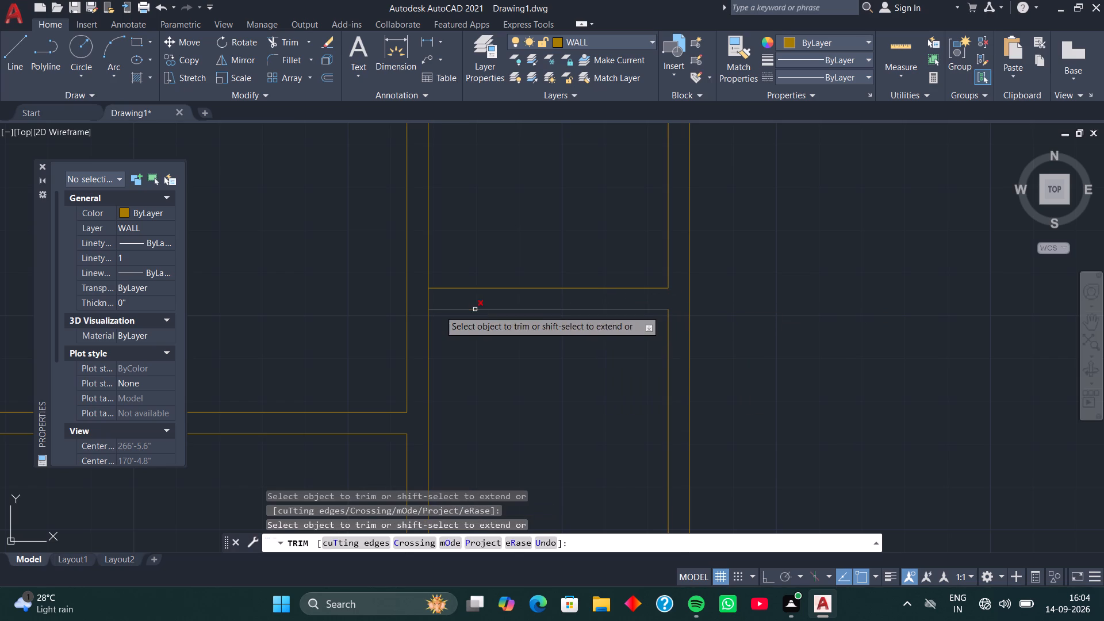
{"action": "left_click", "coordinate": [430, 302]}
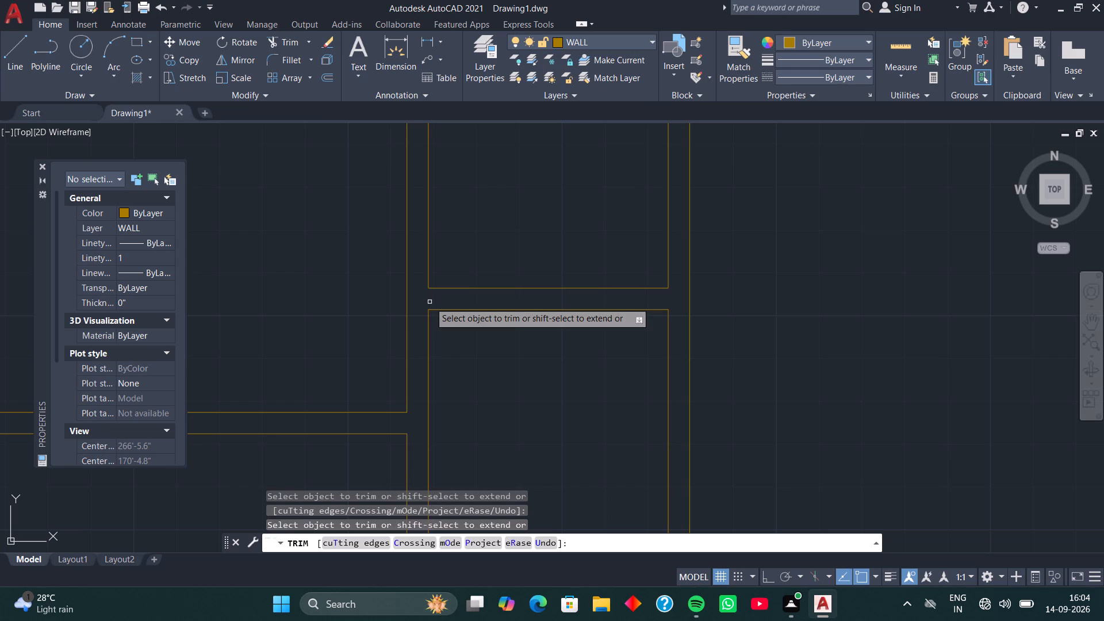
{"action": "key", "text": "space"}
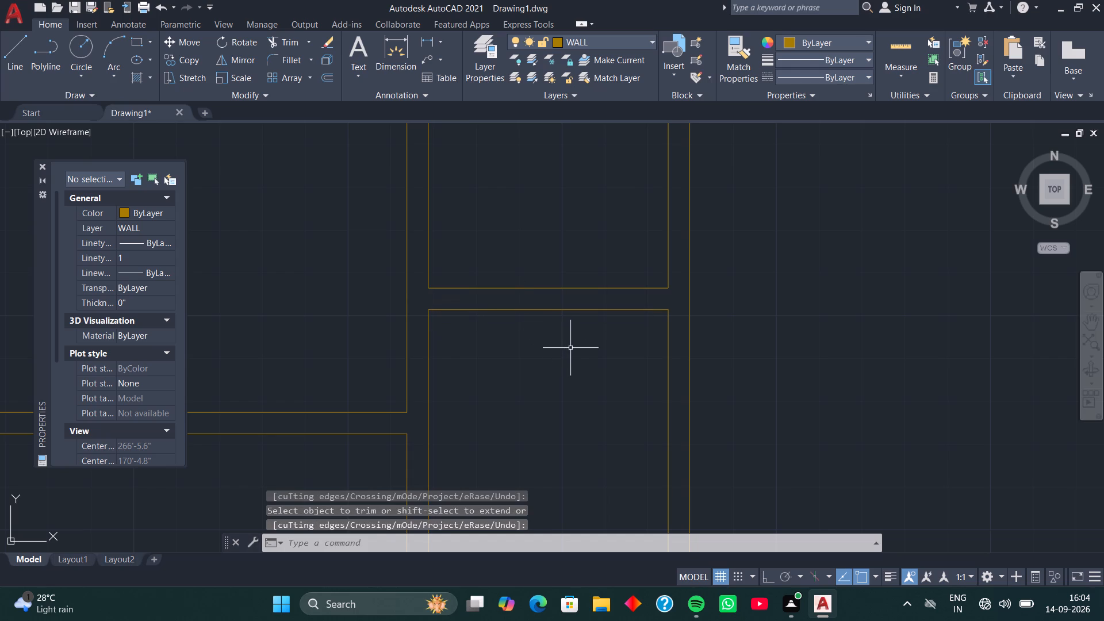
Offset the right bay's upper inner wall line 11' downward, and offset that copy 5" further down to form a cross partition.
{"action": "scroll", "coordinate": [756, 292], "scroll_direction": "down", "scroll_amount": 1}
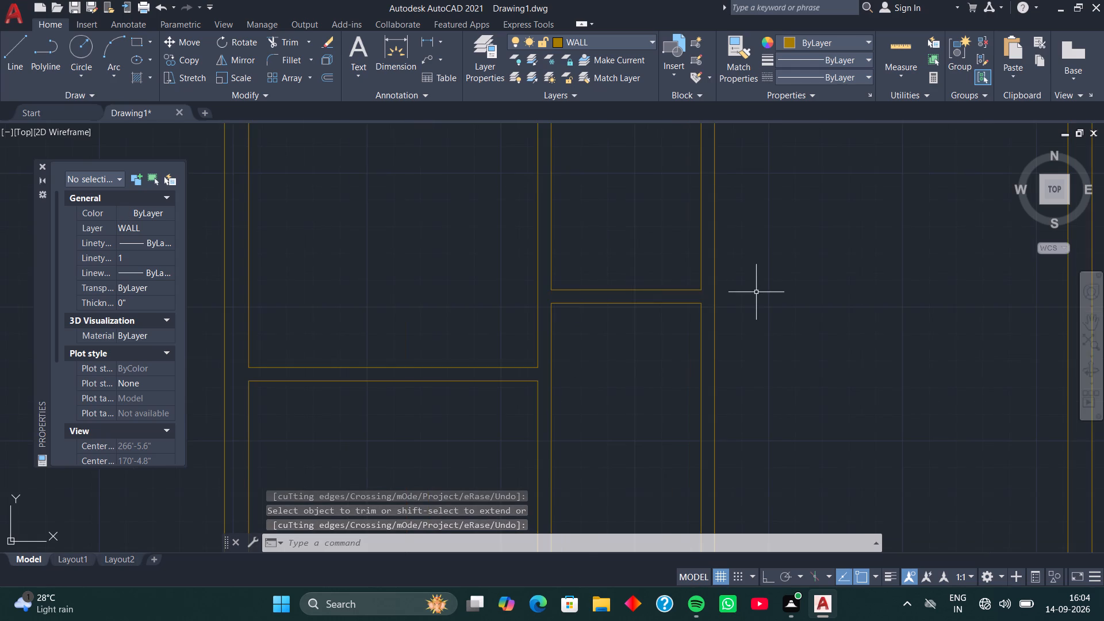
{"action": "scroll", "coordinate": [806, 220], "scroll_direction": "down", "scroll_amount": 2}
{"action": "middle_click_drag", "start_coordinate": [807, 214], "coordinate": [711, 302]}
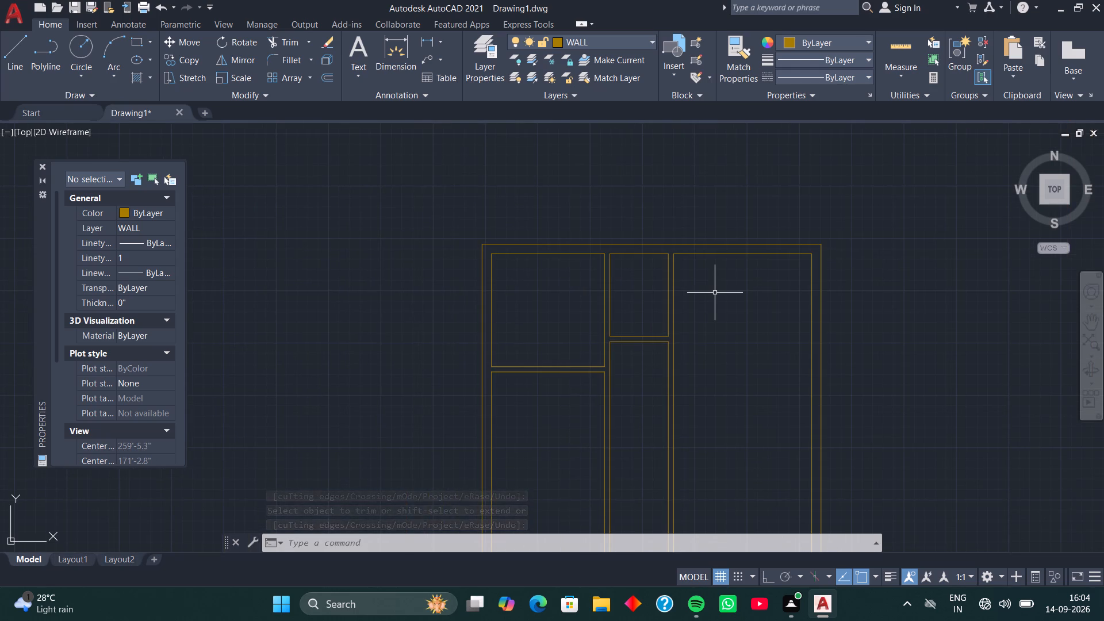
{"action": "type", "text": "O"}
{"action": "key", "text": "space"}
{"action": "key", "text": "space"}
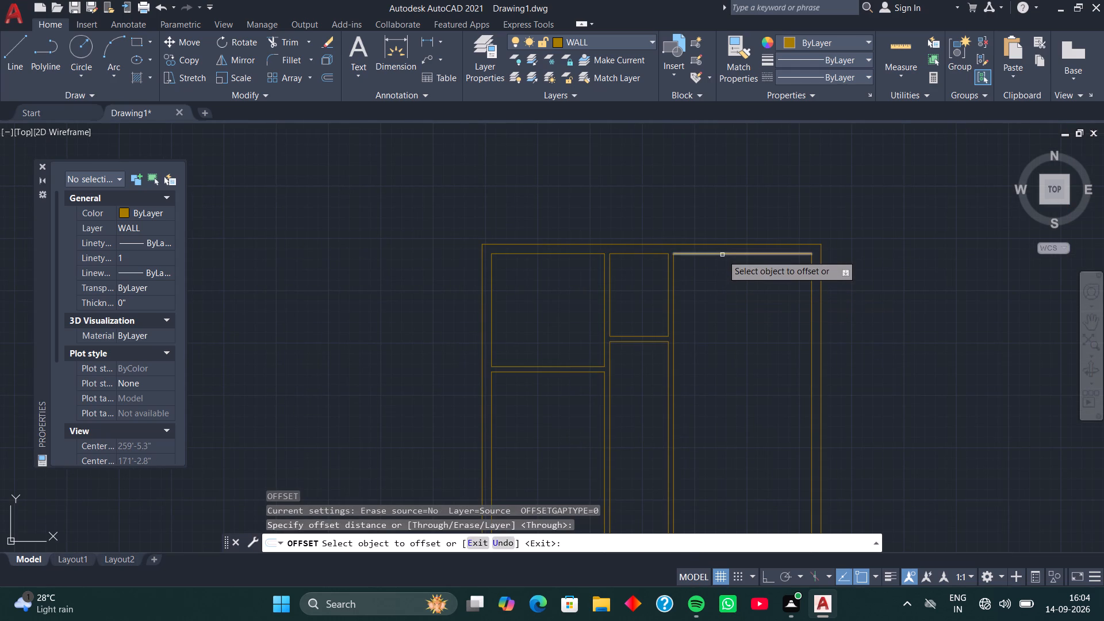
{"action": "left_click", "coordinate": [722, 255]}
{"action": "type", "text": "11"}
{"action": "key", "text": "apostrophe"}
{"action": "key", "text": "Return"}
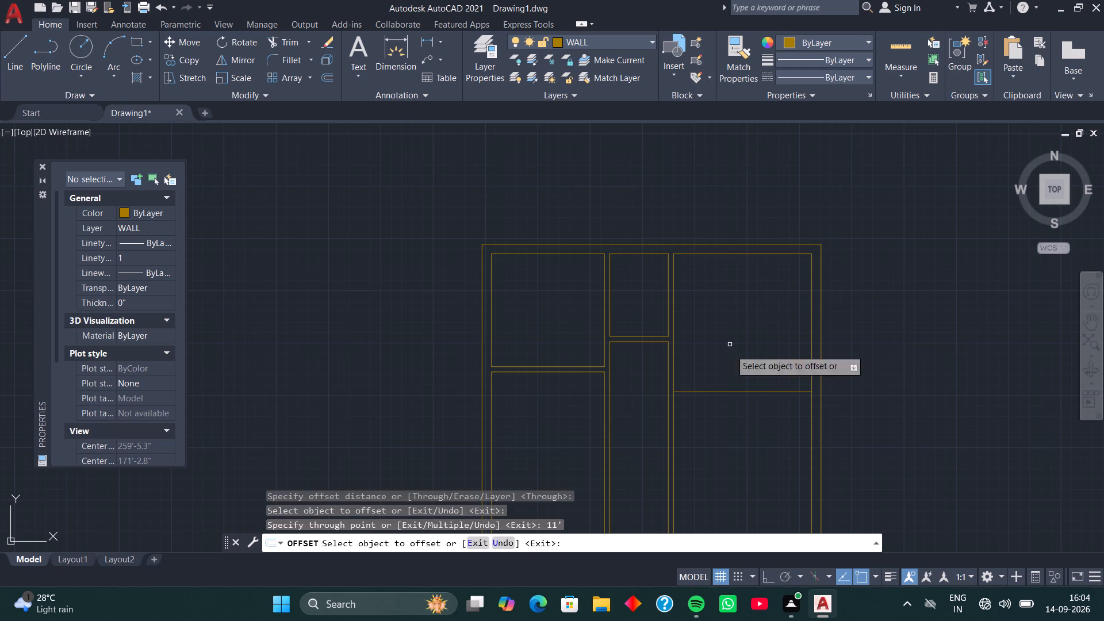
{"action": "middle_click_drag", "start_coordinate": [735, 386], "coordinate": [715, 321]}
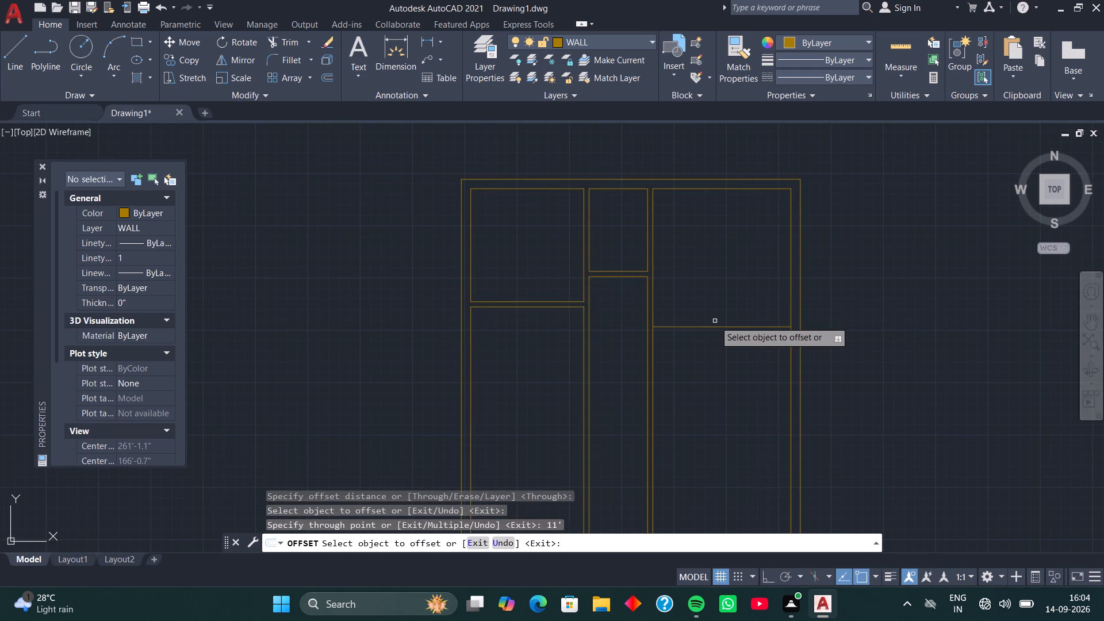
{"action": "left_click", "coordinate": [719, 327]}
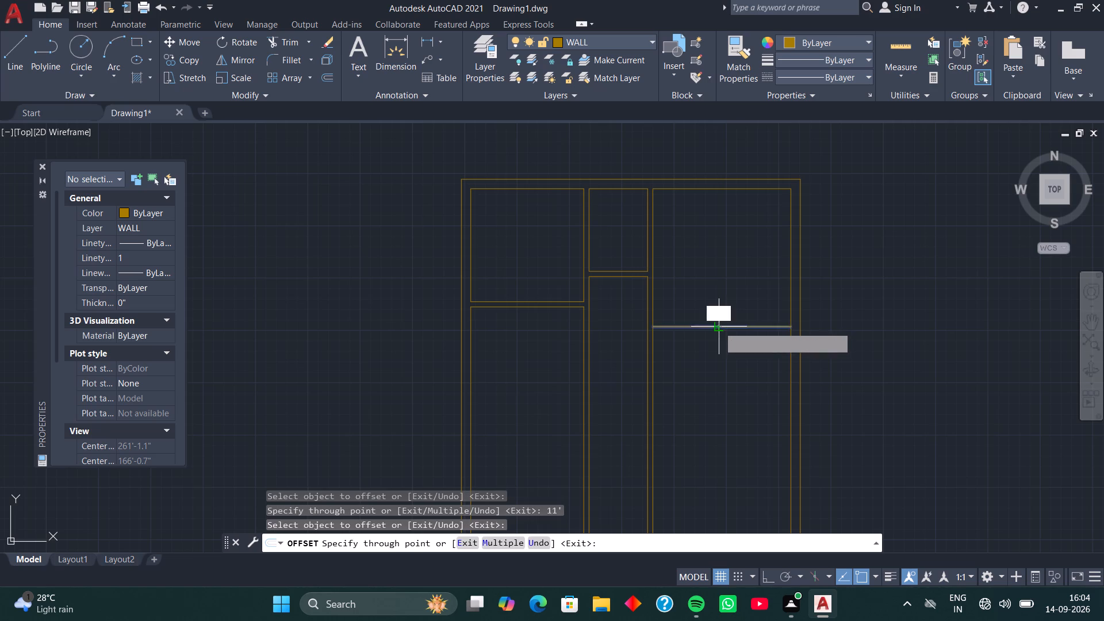
{"action": "key", "text": "5"}
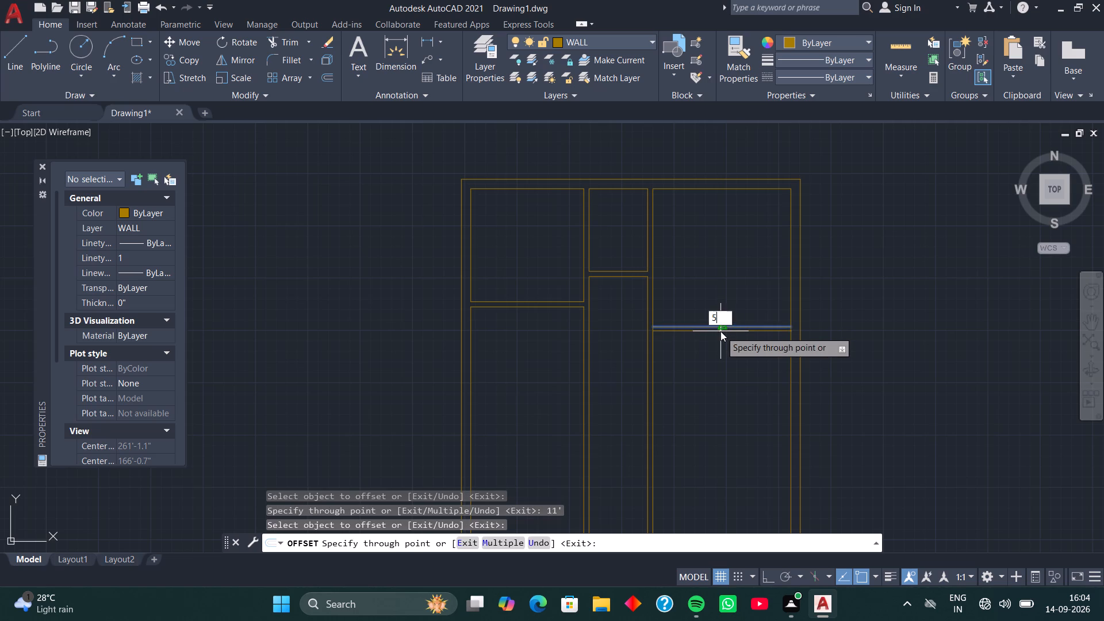
{"action": "key", "text": "Return"}
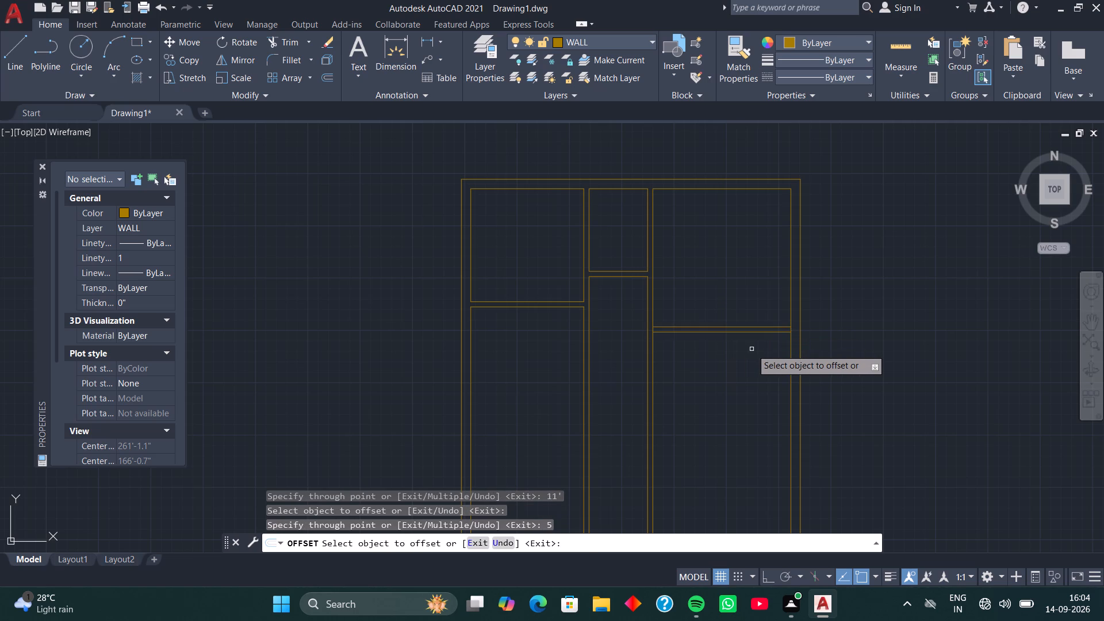
Trim the vertical wall lines between the right bay's two cross partition lines to open the junctions at both ends.
{"action": "scroll", "coordinate": [752, 349], "scroll_direction": "up", "scroll_amount": 1}
{"action": "middle_click_drag", "start_coordinate": [775, 342], "coordinate": [700, 355]}
{"action": "scroll", "coordinate": [700, 355], "scroll_direction": "up", "scroll_amount": 1}
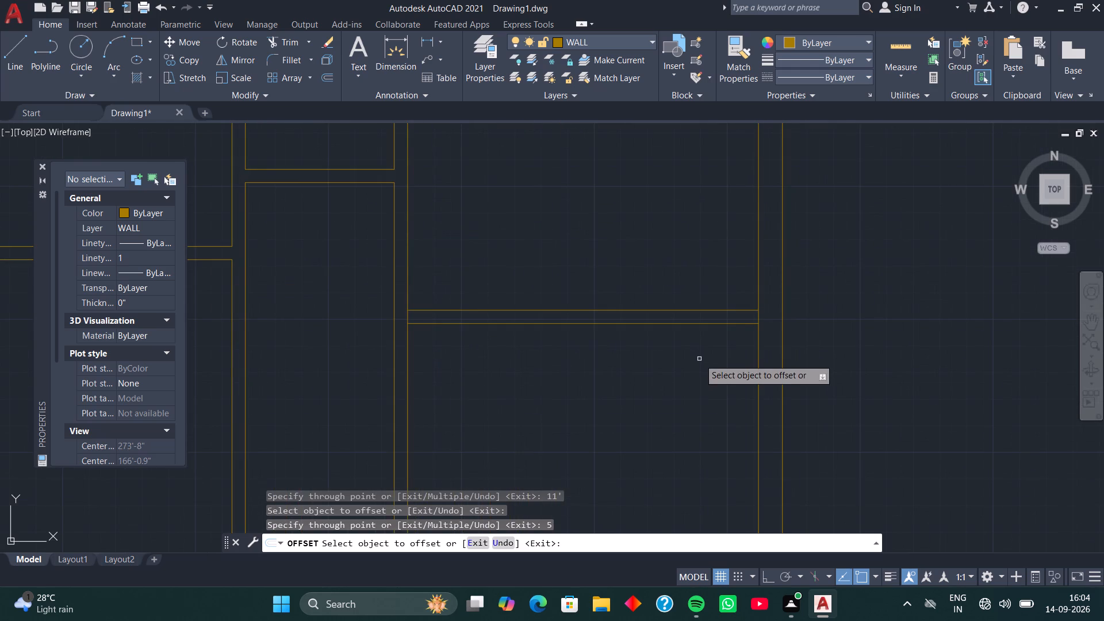
{"action": "key", "text": "space"}
{"action": "type", "text": "TR"}
{"action": "key", "text": "space"}
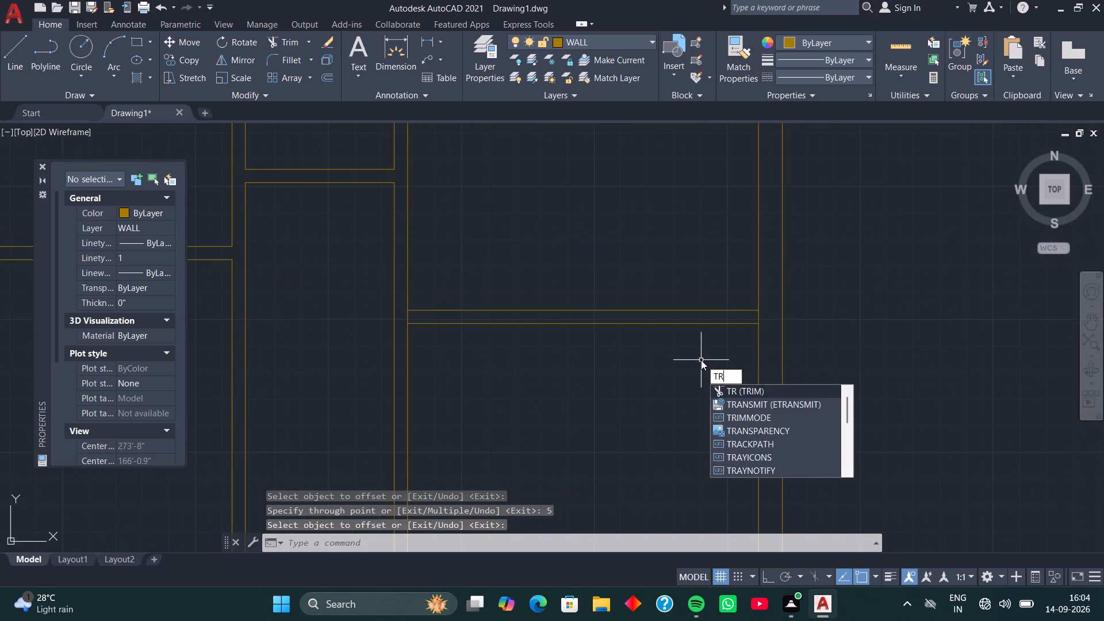
{"action": "left_click", "coordinate": [758, 317]}
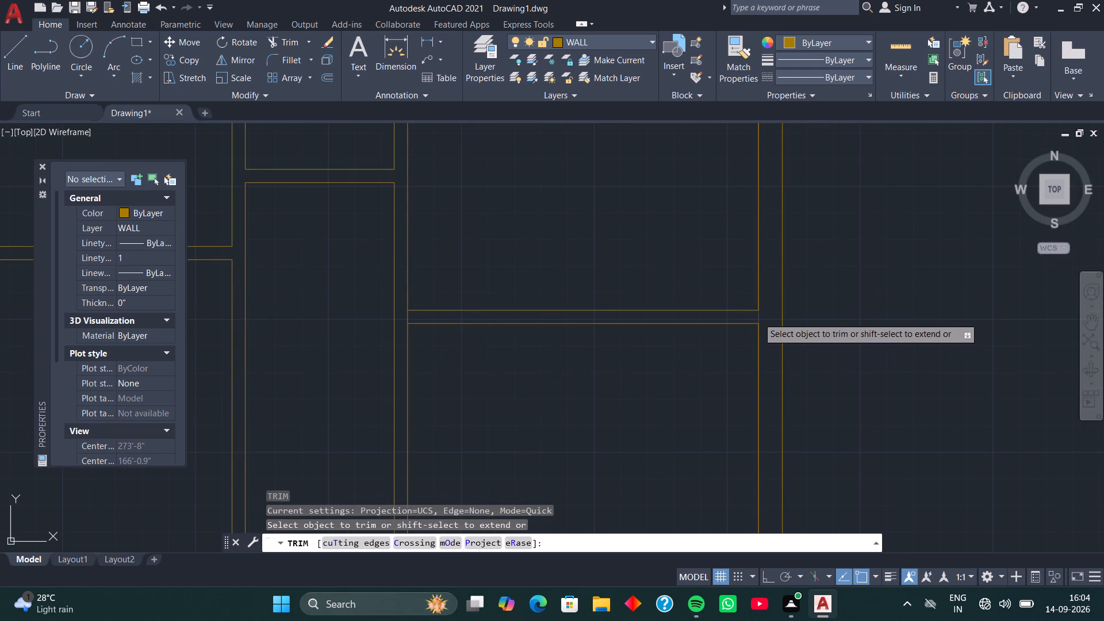
{"action": "left_click", "coordinate": [407, 317]}
{"action": "key", "text": "space"}
Extend the left bay's lower cross partition line across the adjoining vertical partition to its far line.
{"action": "scroll", "coordinate": [446, 354], "scroll_direction": "down", "scroll_amount": 2}
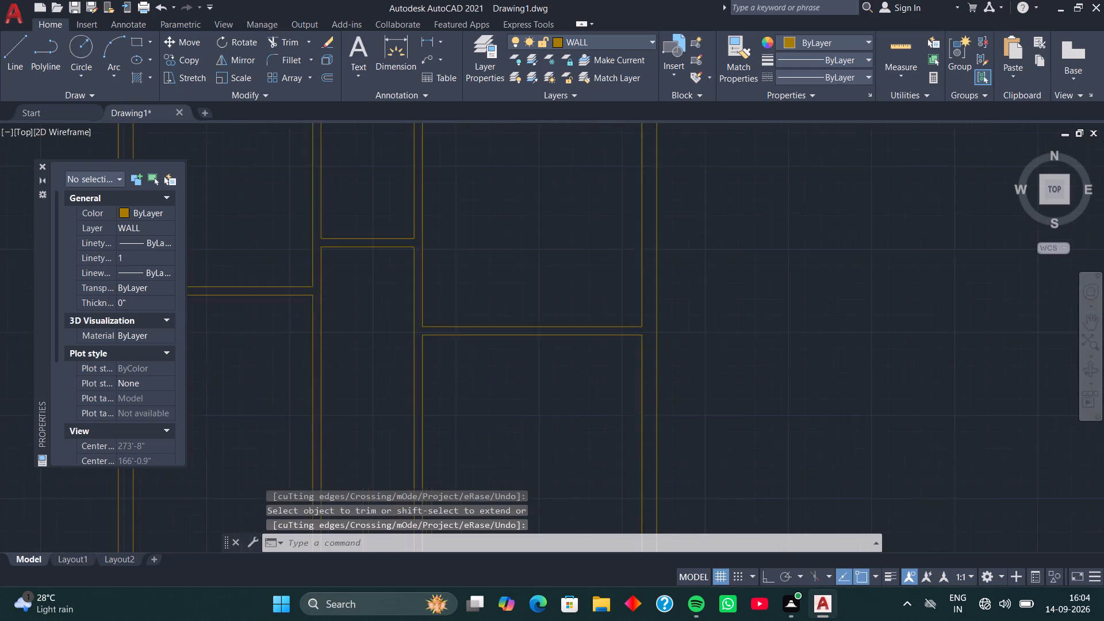
{"action": "scroll", "coordinate": [446, 354], "scroll_direction": "down", "scroll_amount": 1}
{"action": "middle_click_drag", "start_coordinate": [455, 374], "coordinate": [469, 308]}
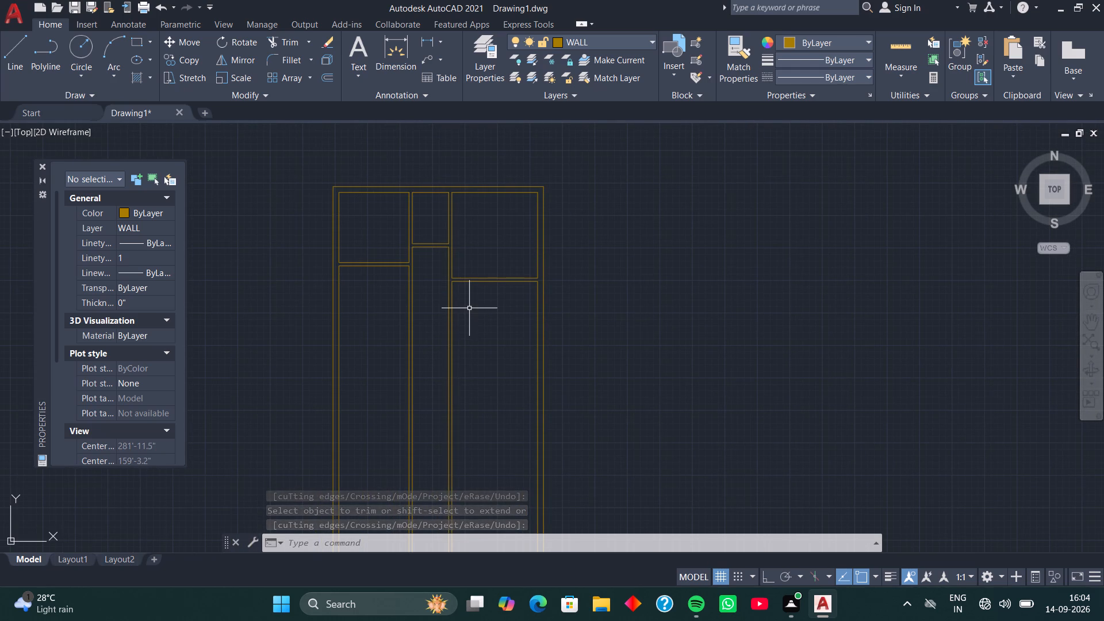
{"action": "scroll", "coordinate": [391, 270], "scroll_direction": "up", "scroll_amount": 4}
{"action": "middle_click_drag", "start_coordinate": [391, 269], "coordinate": [399, 282]}
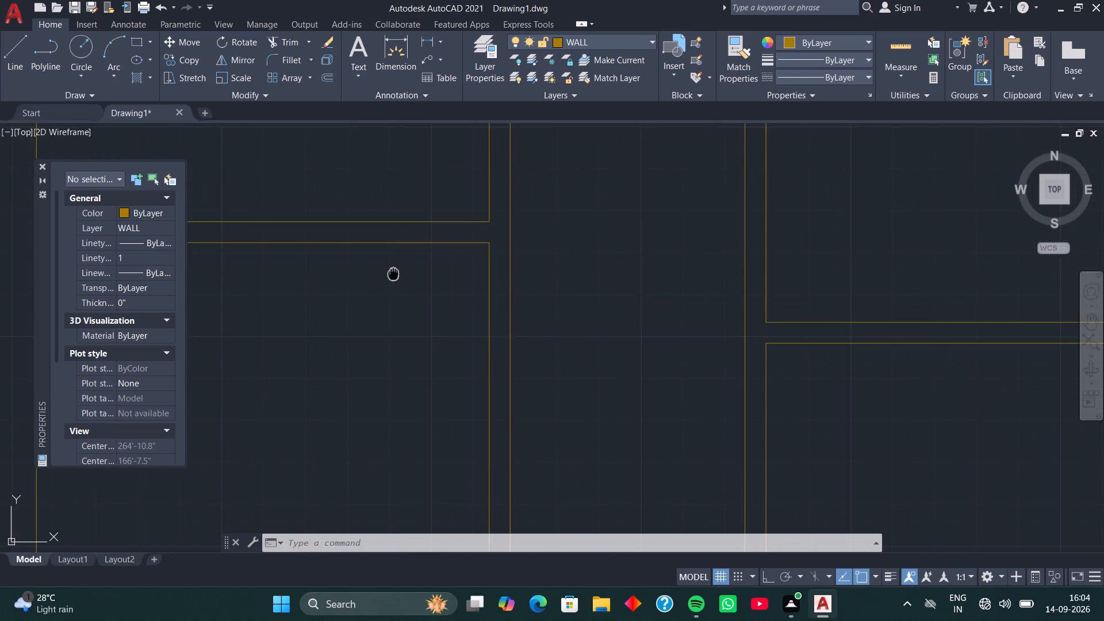
{"action": "middle_click_drag", "start_coordinate": [399, 282], "coordinate": [447, 348]}
{"action": "key", "text": "e"}
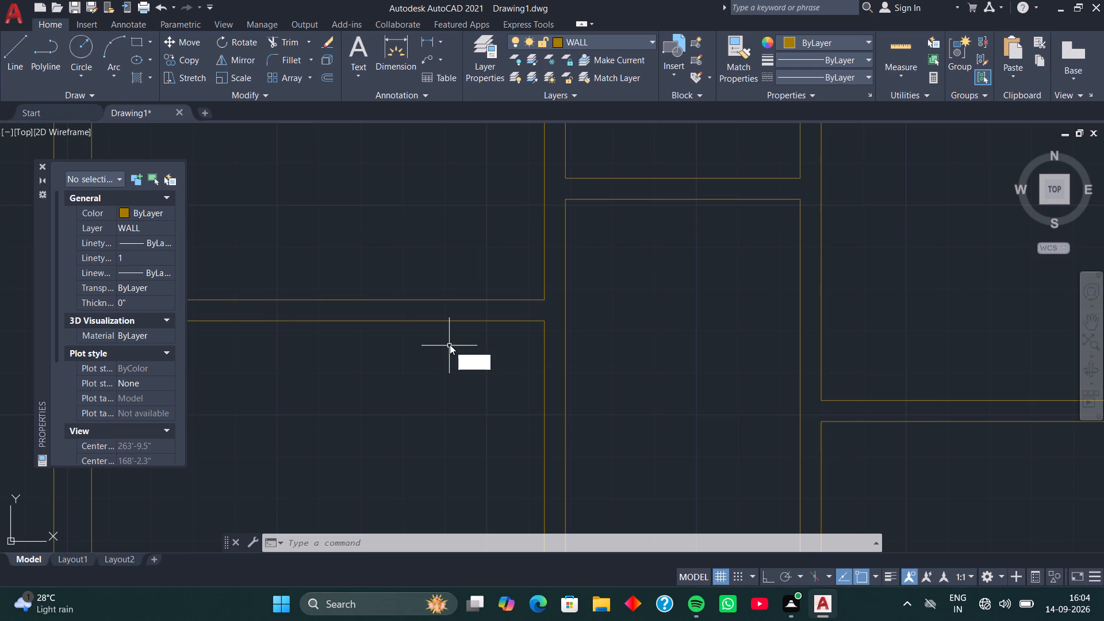
{"action": "key", "text": "x"}
{"action": "key", "text": "space"}
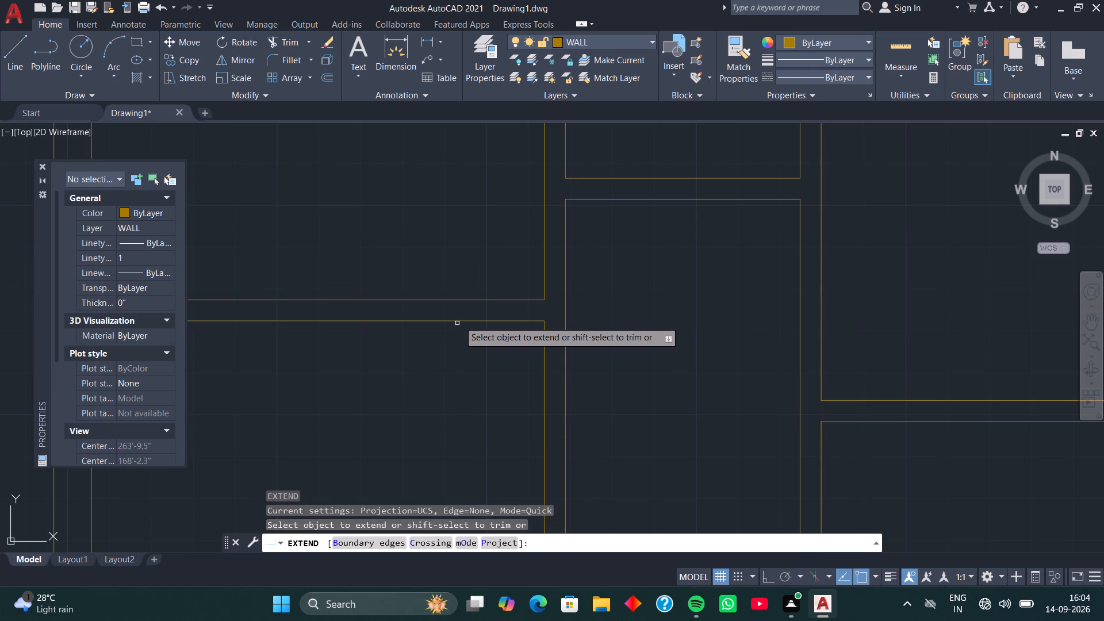
{"action": "left_click", "coordinate": [459, 321]}
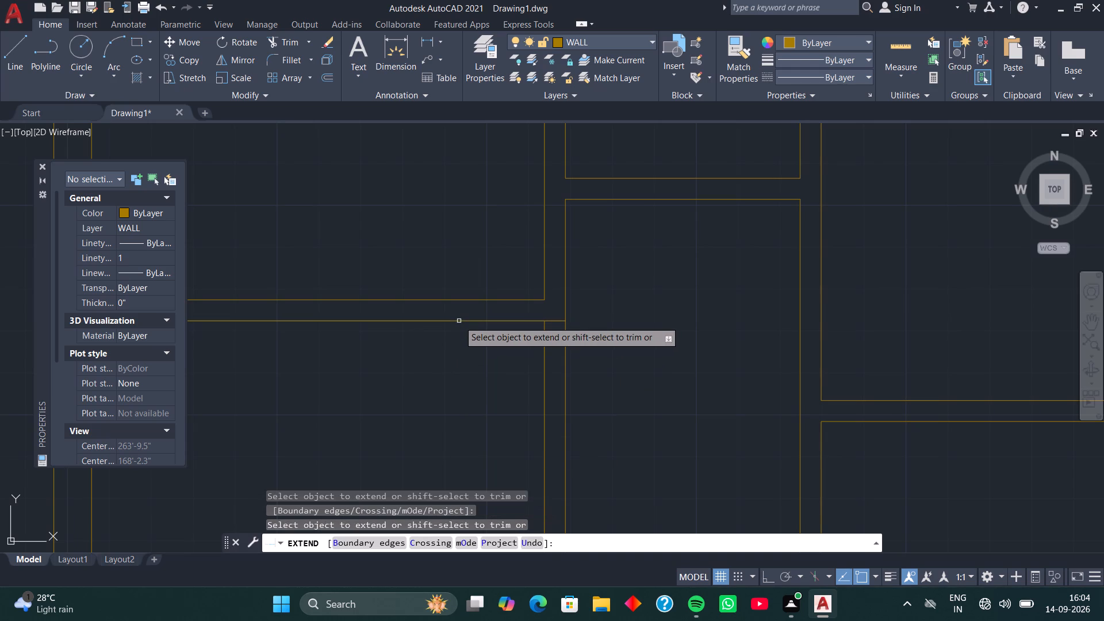
{"action": "key", "text": "space"}
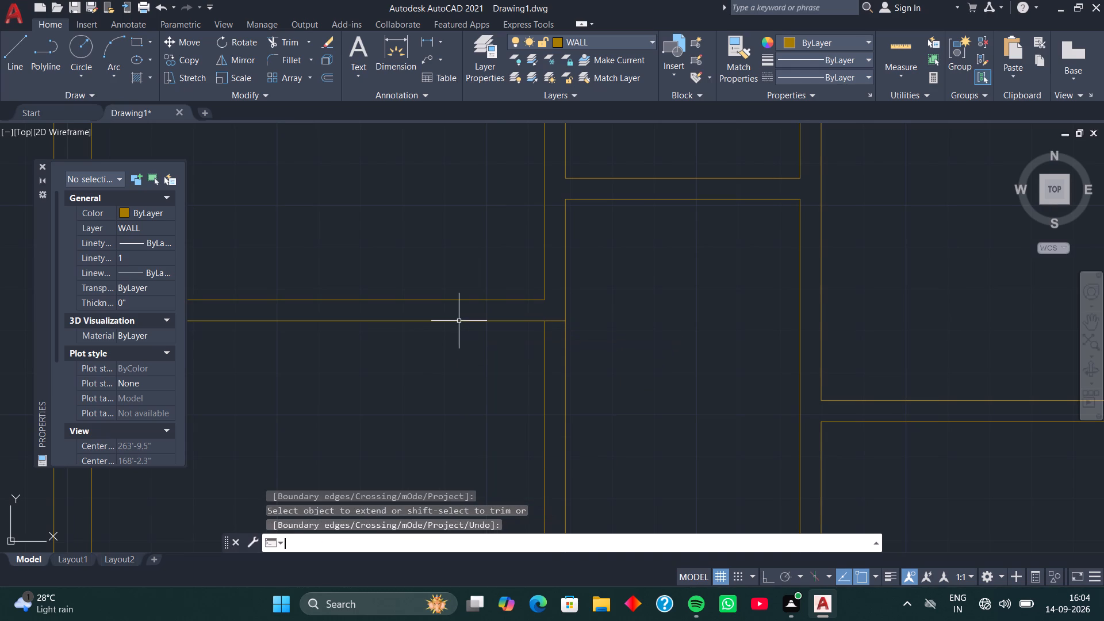
Extend the right bay's lower cross partition line across the adjoining vertical partition to the middle bay's side.
{"action": "scroll", "coordinate": [616, 343], "scroll_direction": "down", "scroll_amount": 2}
{"action": "middle_click_drag", "start_coordinate": [650, 351], "coordinate": [497, 280]}
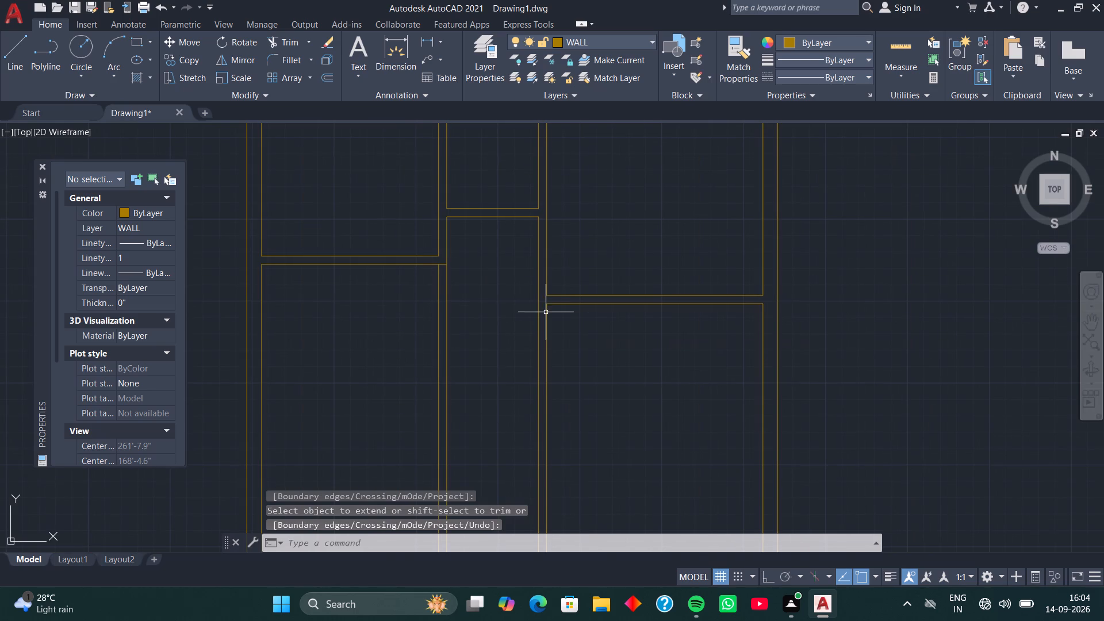
{"action": "key", "text": "space"}
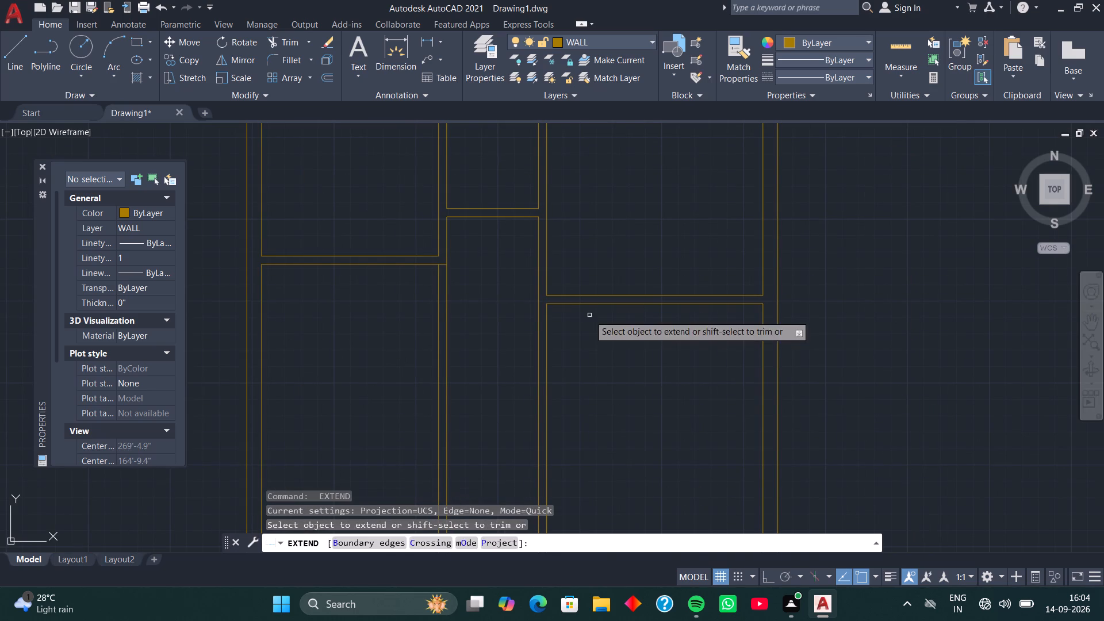
{"action": "left_click", "coordinate": [571, 304]}
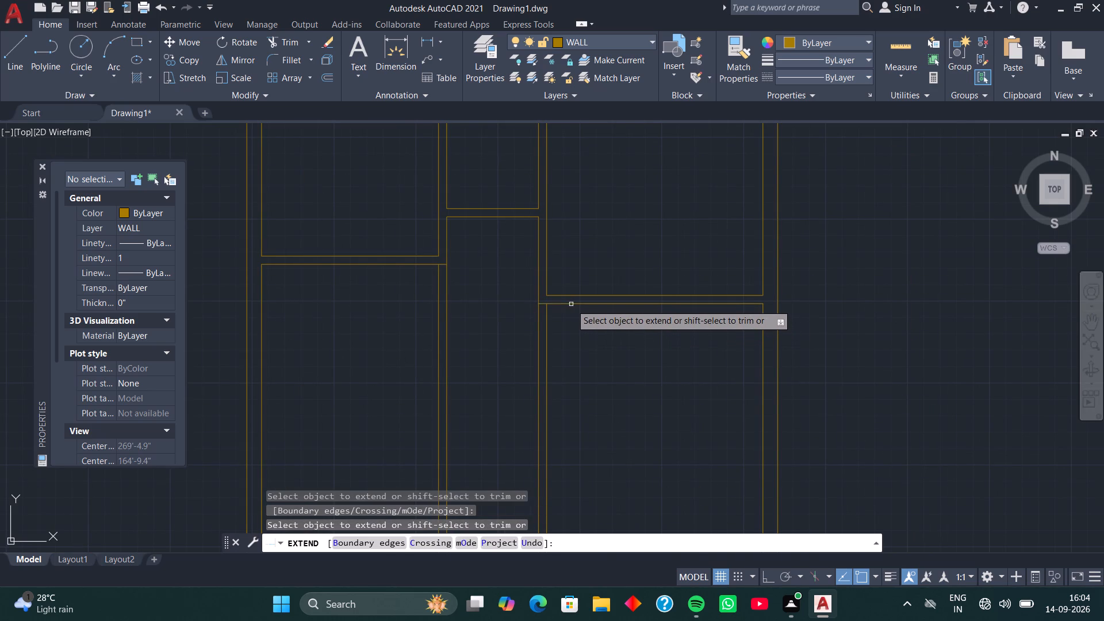
{"action": "key", "text": "space"}
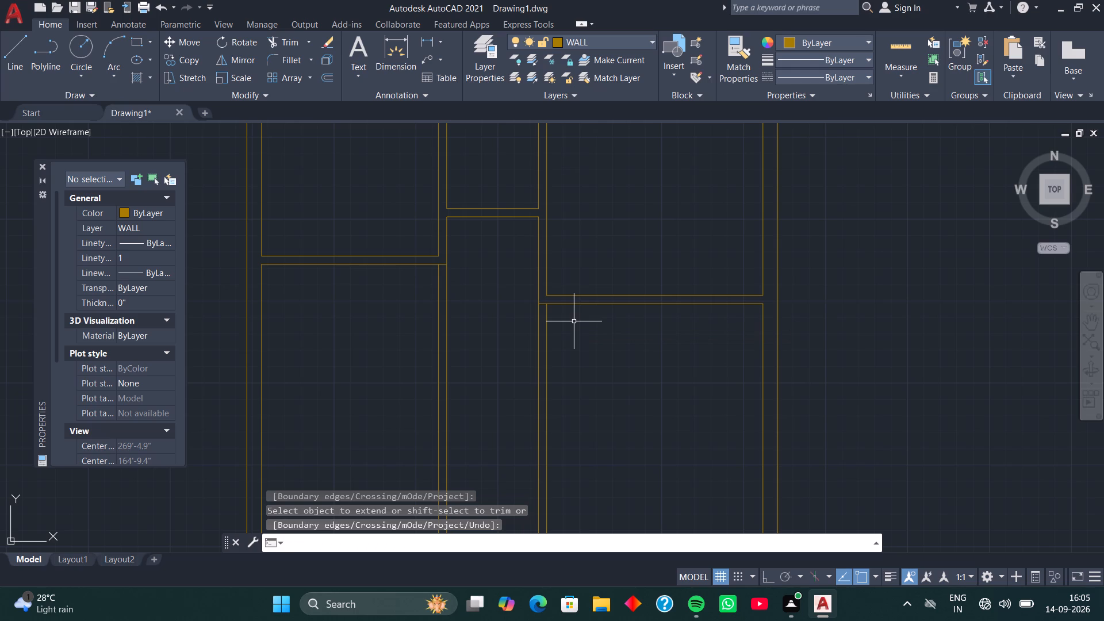
Offset the right bay's lower cross partition line 5'6" downward, and offset that copy 5" further down to form a second cross partition.
{"action": "key", "text": "o"}
{"action": "key", "text": "space"}
{"action": "key", "text": "space"}
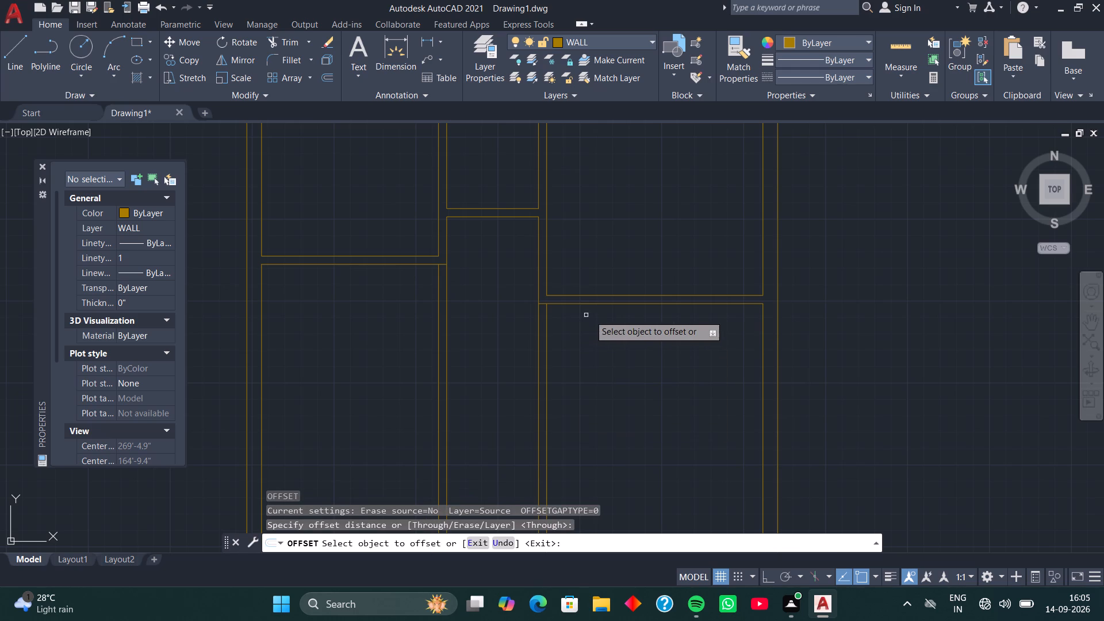
{"action": "left_click", "coordinate": [625, 302]}
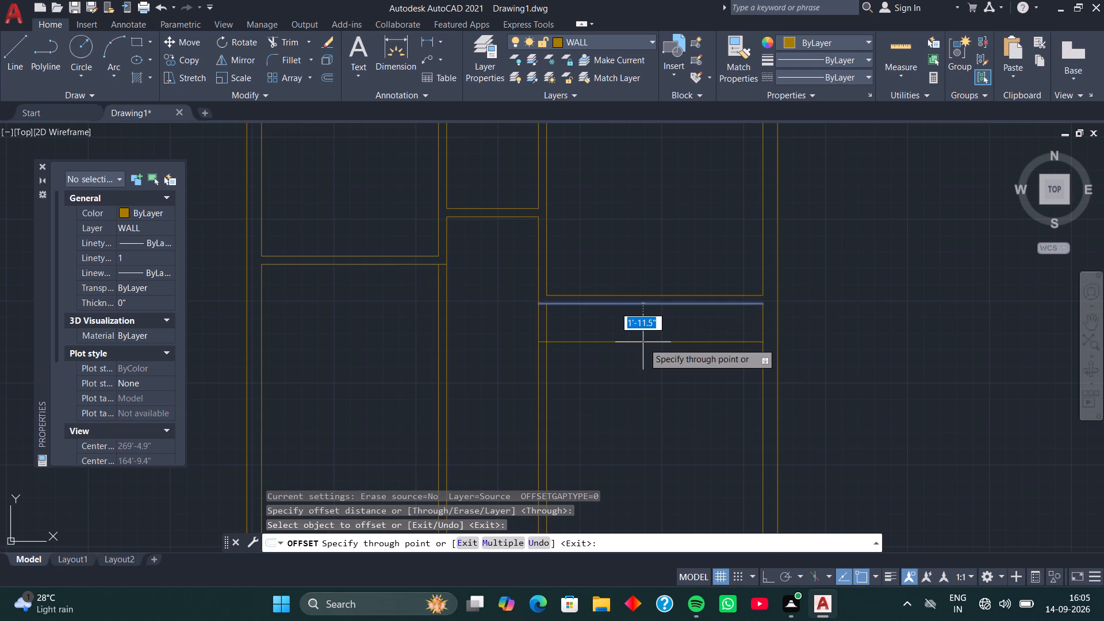
{"action": "scroll", "coordinate": [645, 344], "scroll_direction": "down", "scroll_amount": 2}
{"action": "middle_click_drag", "start_coordinate": [649, 354], "coordinate": [645, 273]}
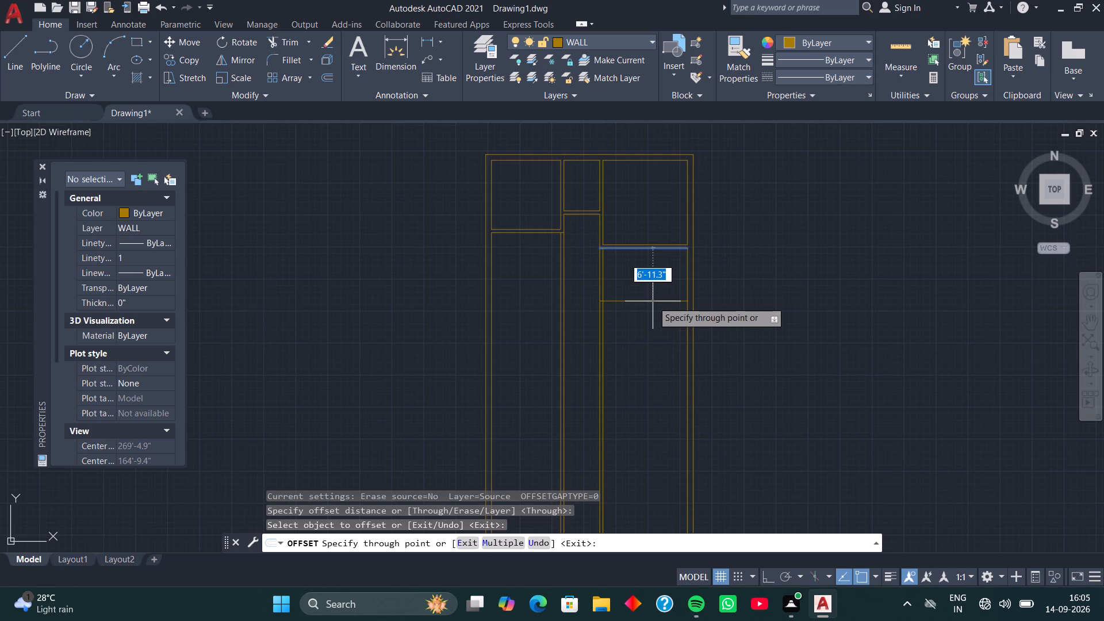
{"action": "type", "text": "5'"}
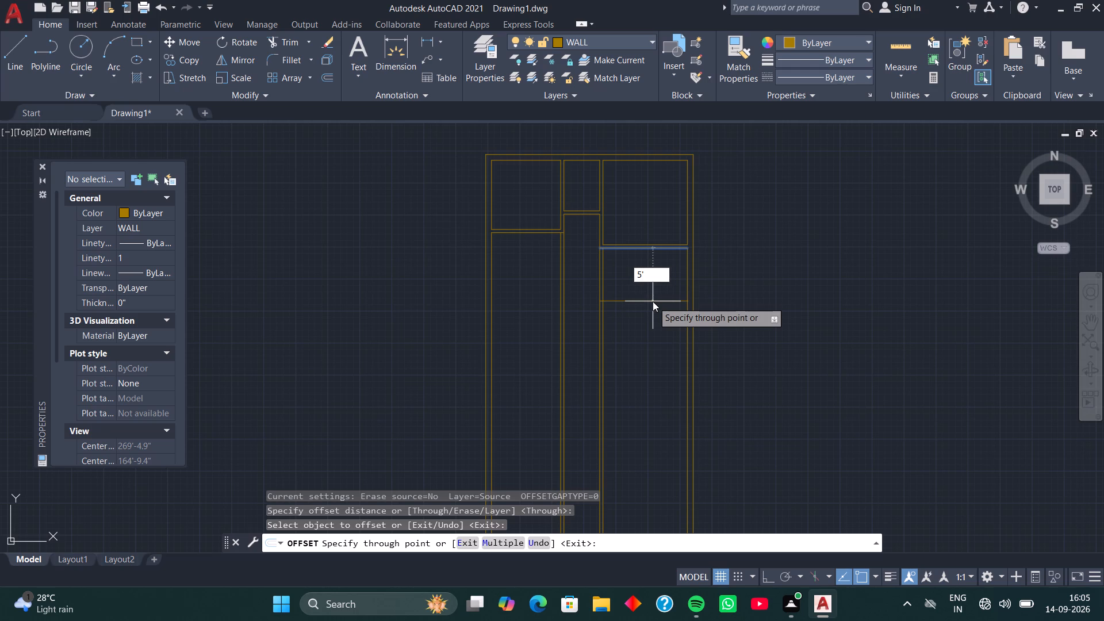
{"action": "key", "text": "6"}
{"action": "key", "text": "Return"}
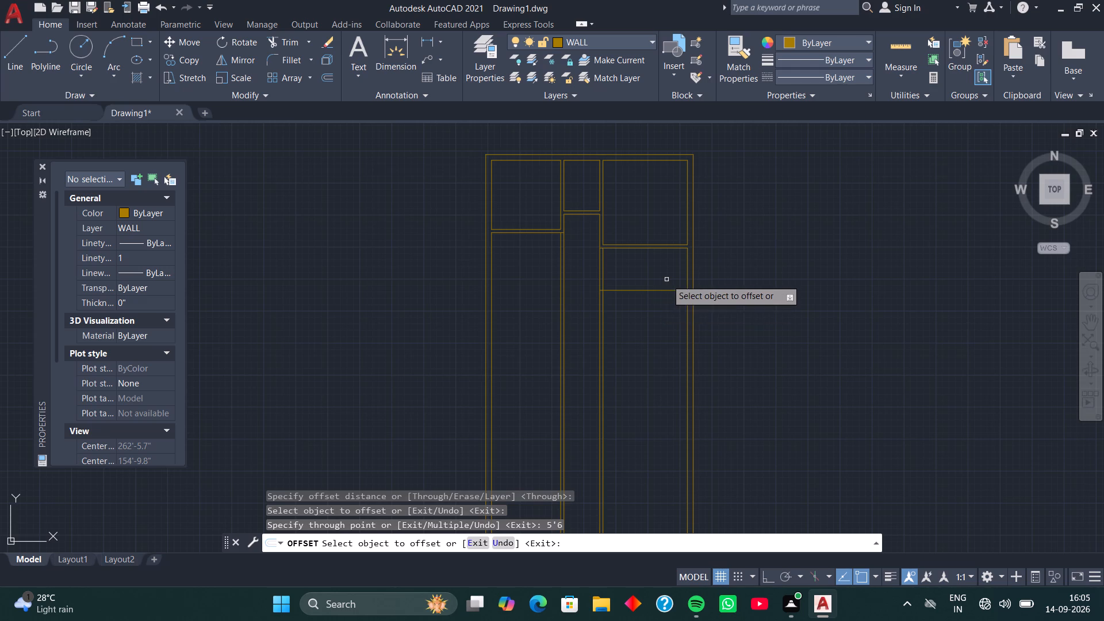
{"action": "scroll", "coordinate": [666, 280], "scroll_direction": "up", "scroll_amount": 2}
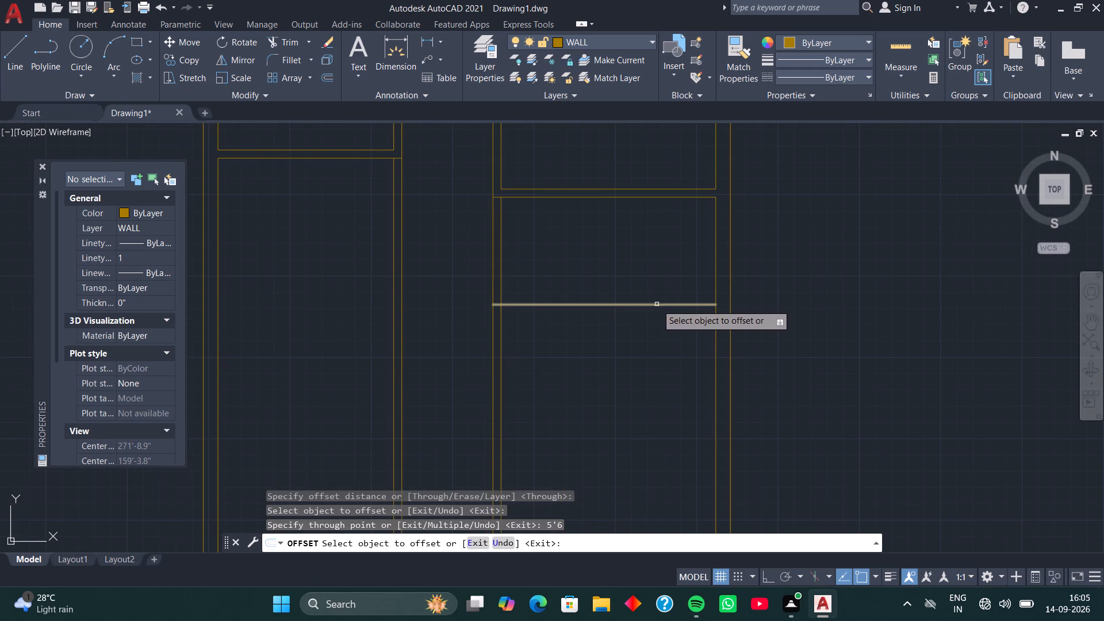
{"action": "left_click", "coordinate": [657, 304]}
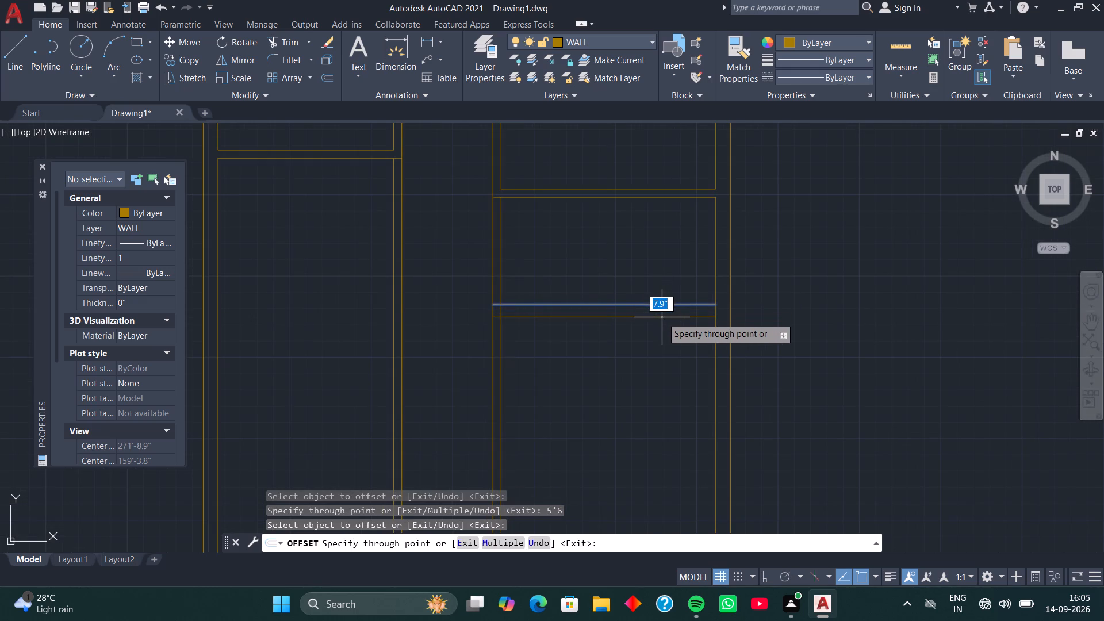
{"action": "key", "text": "5"}
{"action": "key", "text": "Return"}
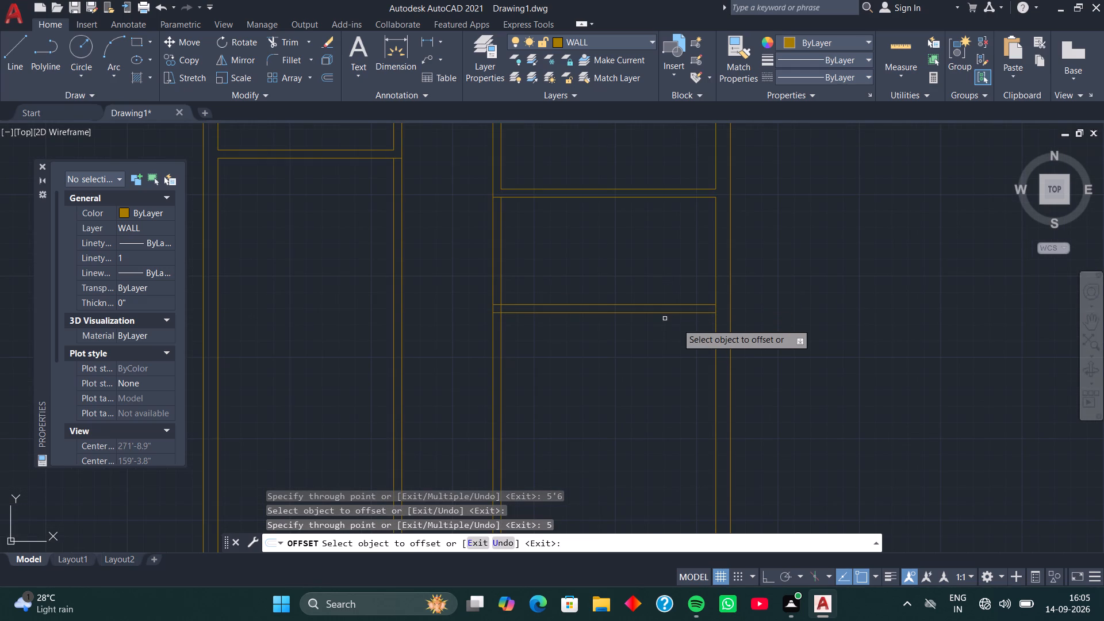
{"action": "key", "text": "space"}
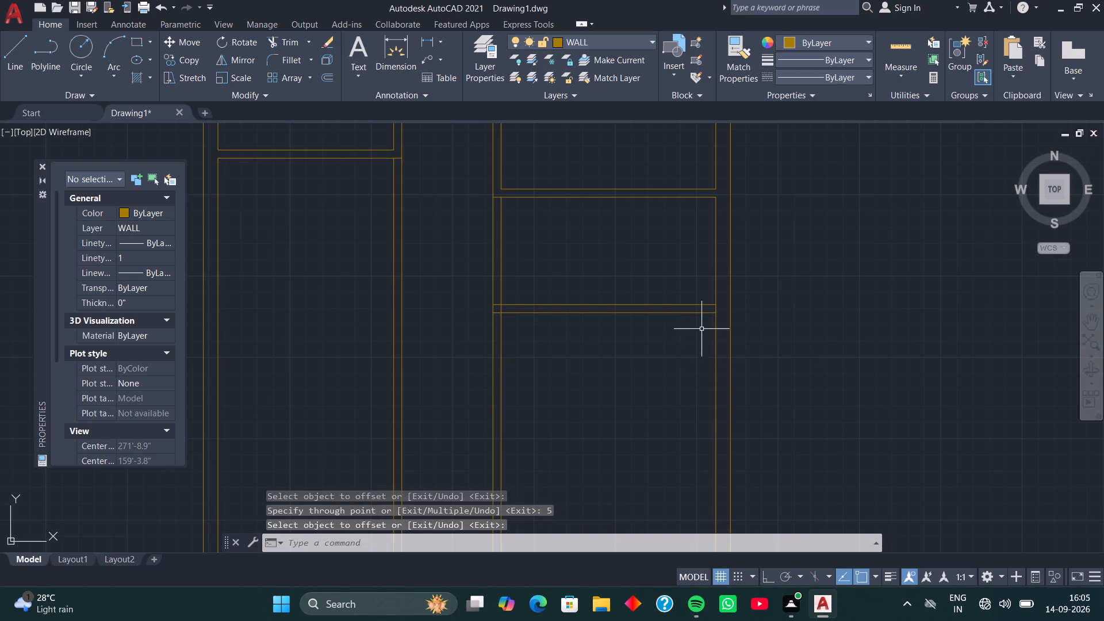
Trim the outer wall's inner line between the right bay's second pair of cross partition lines to open that junction.
{"action": "scroll", "coordinate": [701, 324], "scroll_direction": "up", "scroll_amount": 2}
{"action": "middle_click_drag", "start_coordinate": [700, 327], "coordinate": [693, 359]}
{"action": "type", "text": "TR"}
{"action": "key", "text": "space"}
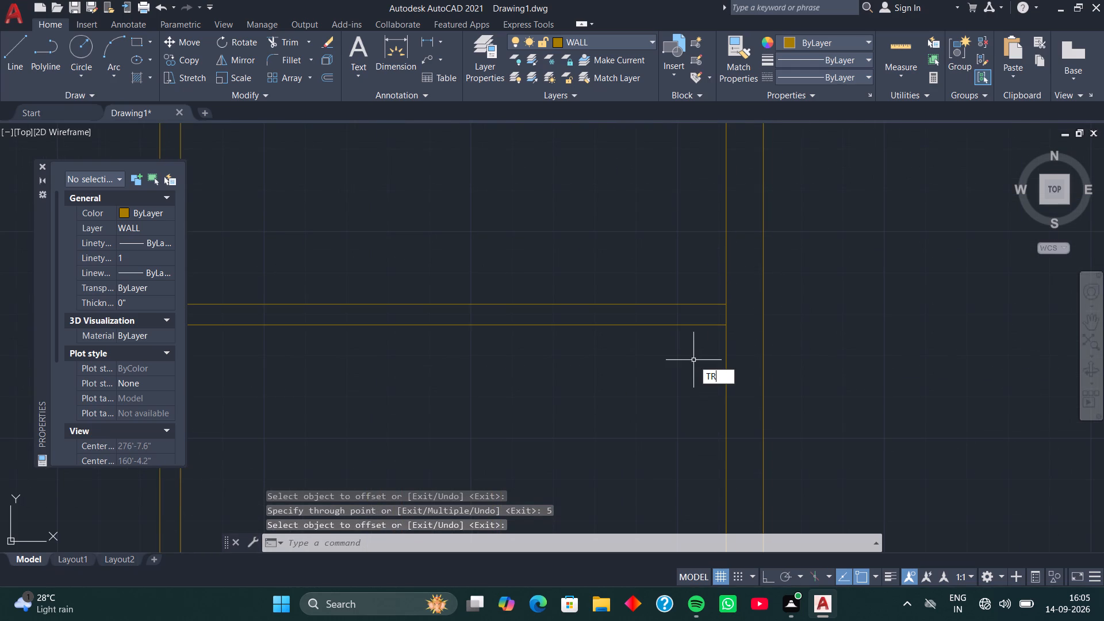
{"action": "left_click", "coordinate": [726, 315]}
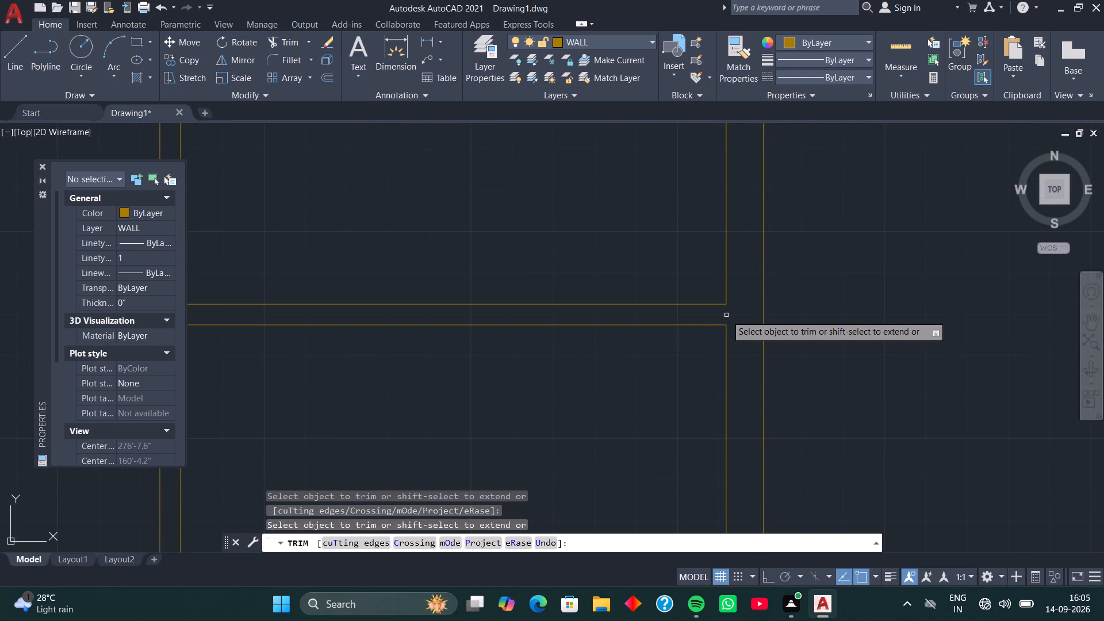
{"action": "key", "text": "space"}
Between the right bay's cross partitions, offset the outer wall's inner line 7' to the left, and offset that copy 5" further left.
{"action": "scroll", "coordinate": [719, 310], "scroll_direction": "down", "scroll_amount": 2}
{"action": "middle_click_drag", "start_coordinate": [703, 256], "coordinate": [701, 260]}
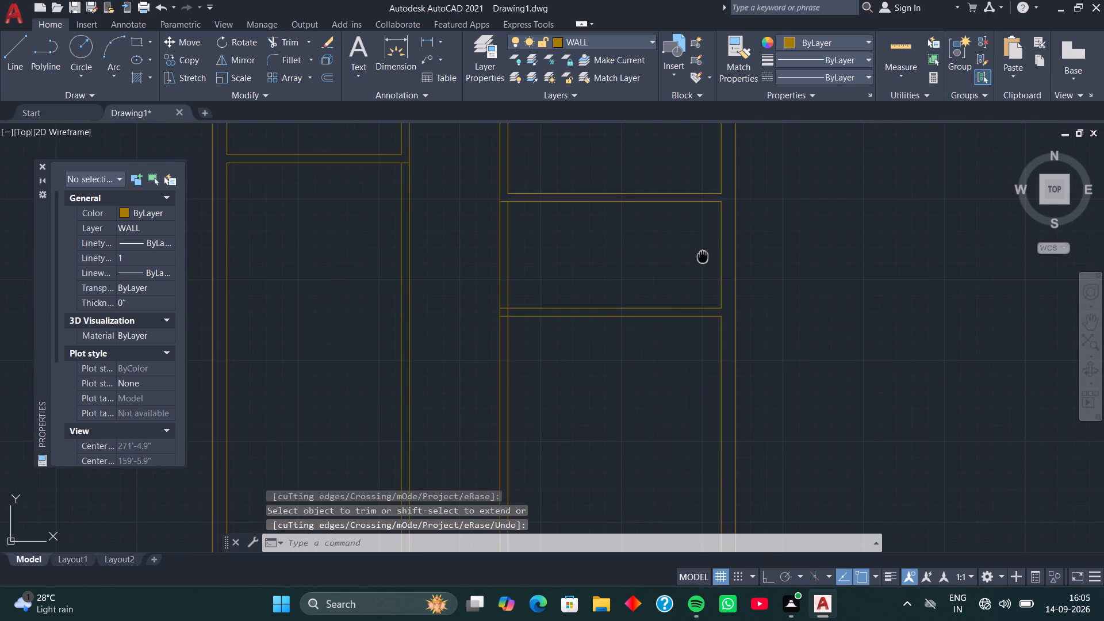
{"action": "middle_click_drag", "start_coordinate": [701, 260], "coordinate": [688, 283]}
{"action": "key", "text": "o"}
{"action": "key", "text": "space"}
{"action": "key", "text": "space"}
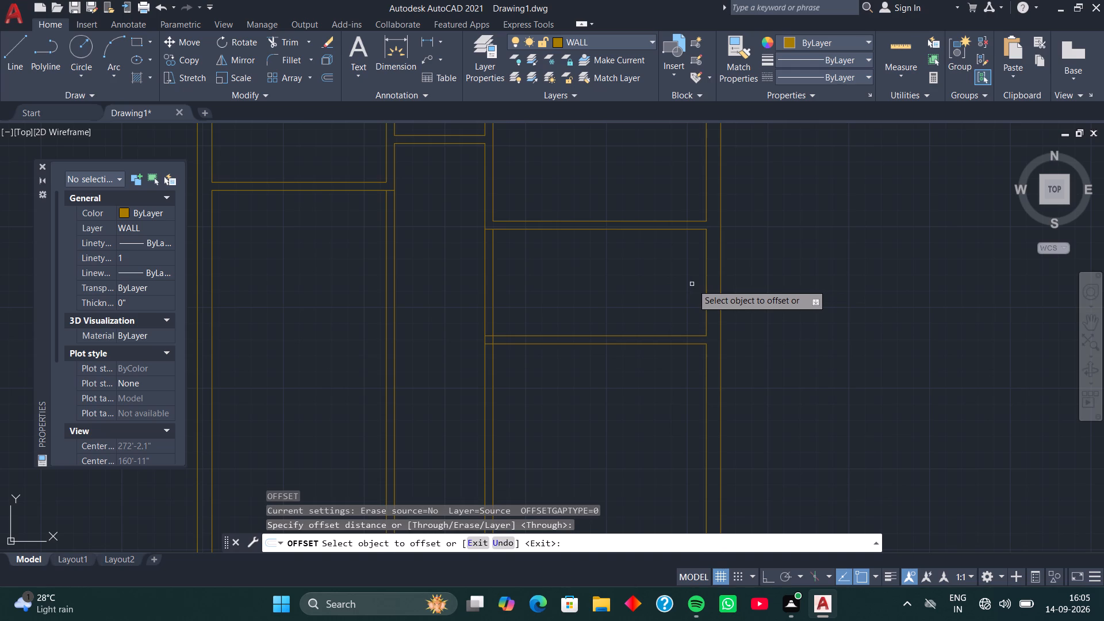
{"action": "left_click", "coordinate": [706, 283]}
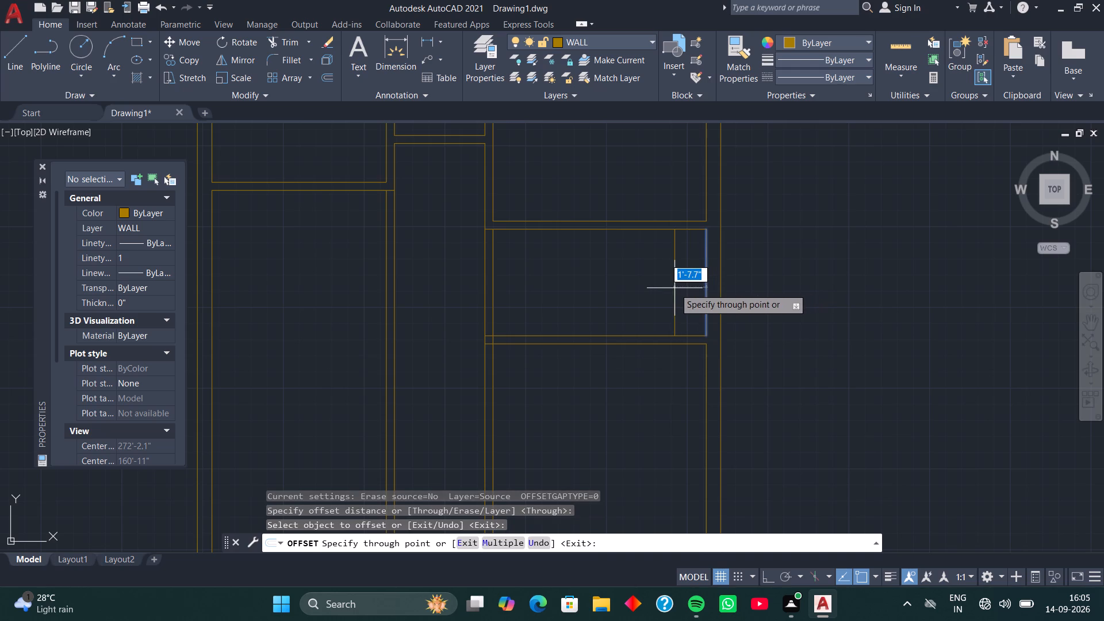
{"action": "key", "text": "7"}
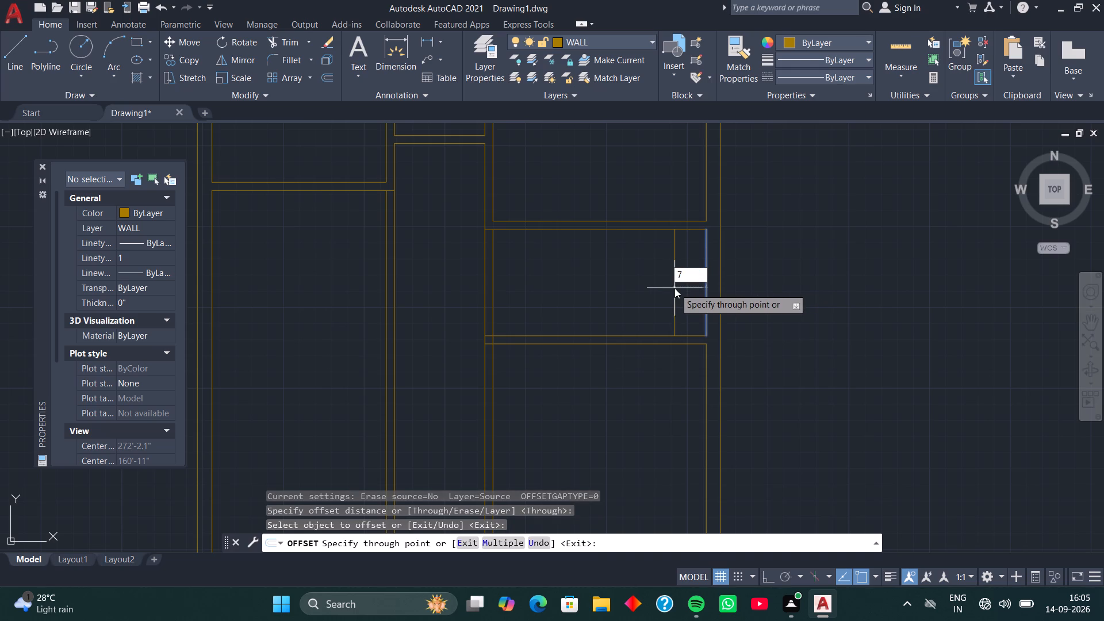
{"action": "key", "text": "apostrophe"}
{"action": "key", "text": "Return"}
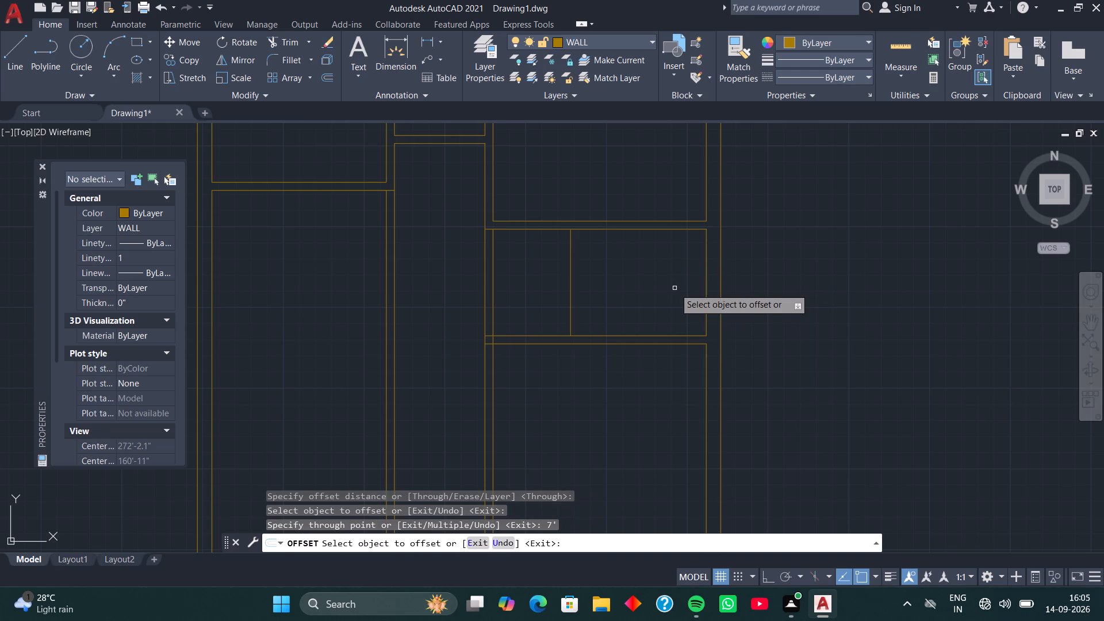
{"action": "left_click", "coordinate": [572, 288]}
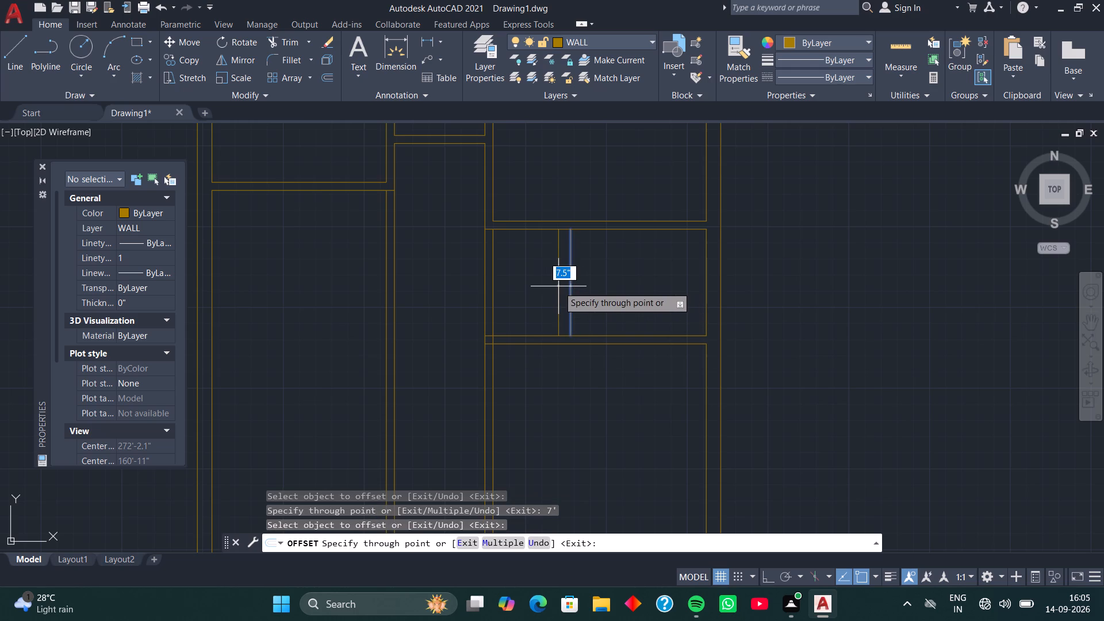
{"action": "key", "text": "5"}
{"action": "key", "text": "Return"}
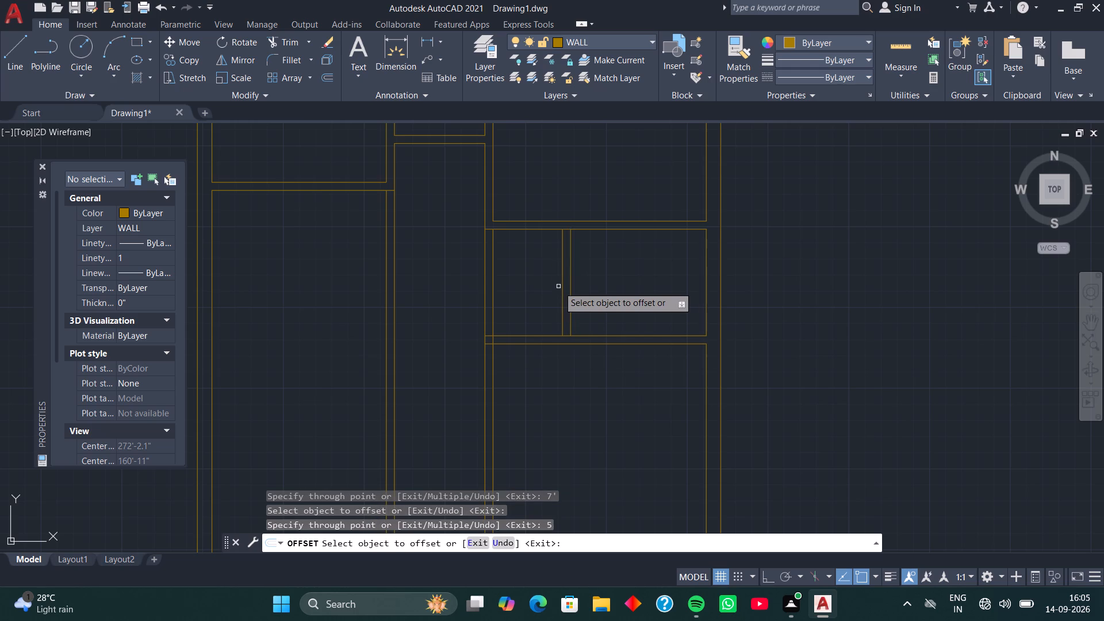
{"action": "key", "text": "space"}
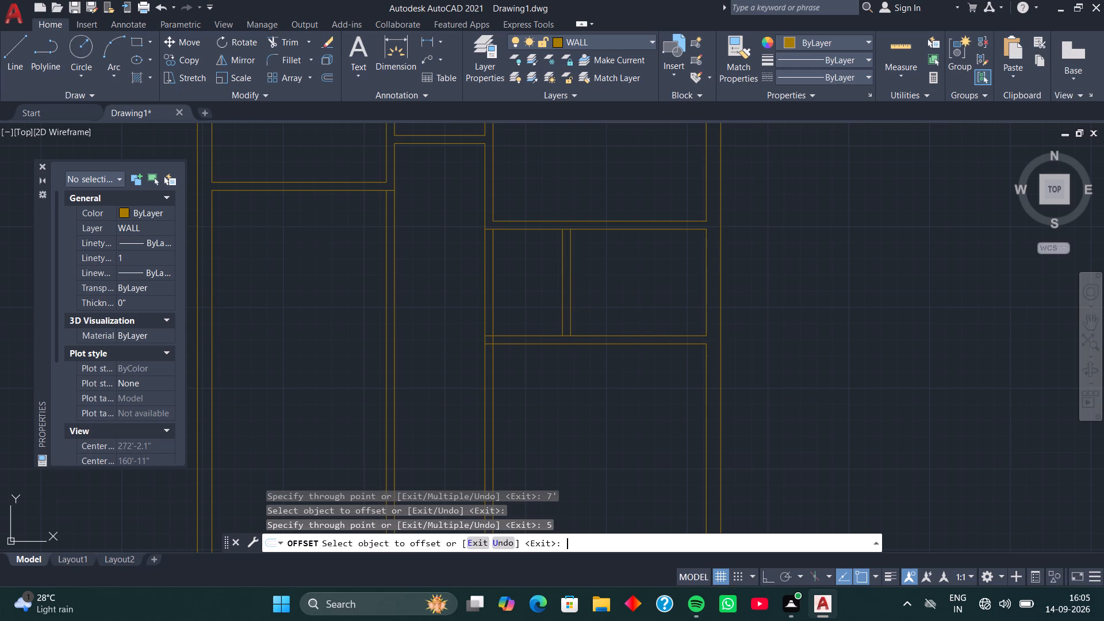
Trim the upper and lower cross partition lines between the short vertical partition's two lines to open both junctions in the right bay.
{"action": "key", "text": "t"}
{"action": "key", "text": "r"}
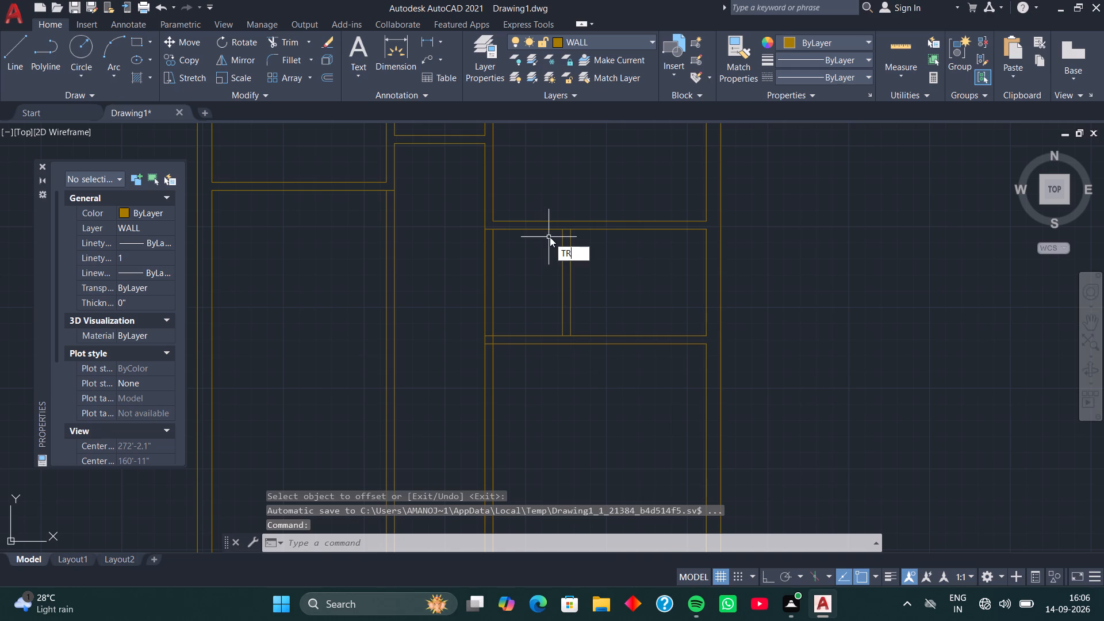
{"action": "key", "text": "space"}
{"action": "scroll", "coordinate": [580, 227], "scroll_direction": "up", "scroll_amount": 3}
{"action": "left_click", "coordinate": [519, 235]}
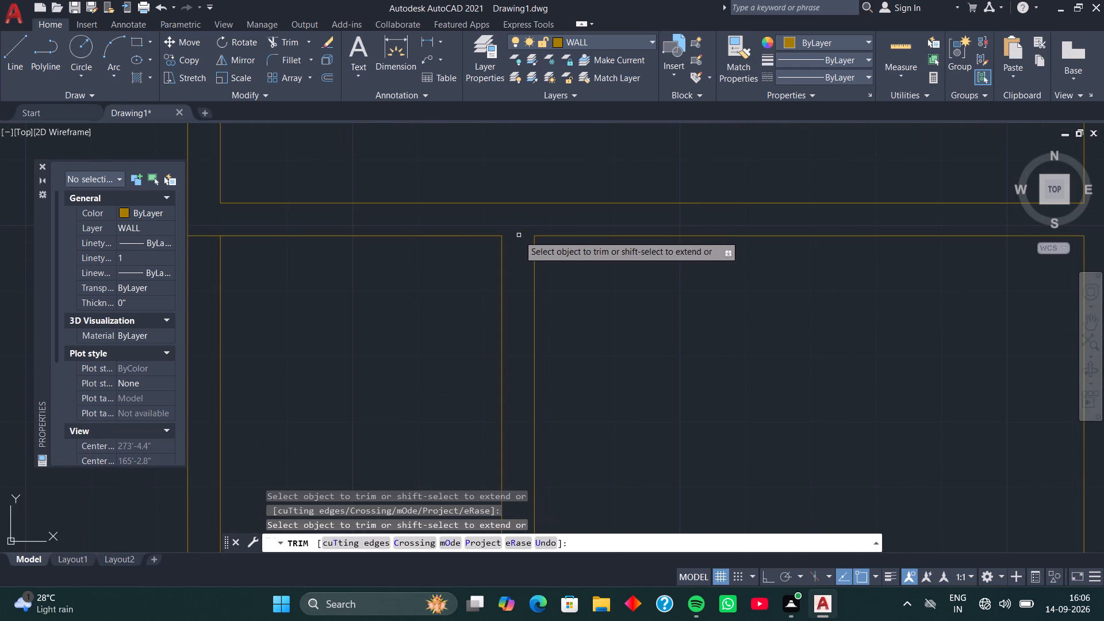
{"action": "scroll", "coordinate": [522, 247], "scroll_direction": "down", "scroll_amount": 3}
{"action": "middle_click_drag", "start_coordinate": [562, 388], "coordinate": [590, 256]}
{"action": "scroll", "coordinate": [558, 305], "scroll_direction": "up", "scroll_amount": 3}
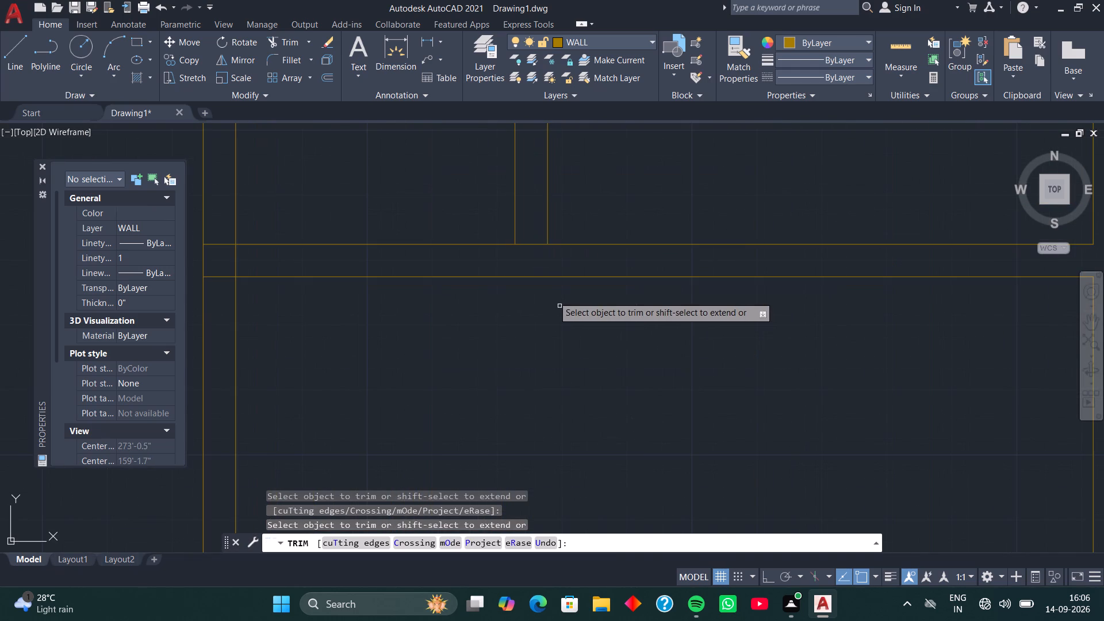
{"action": "left_click", "coordinate": [530, 244]}
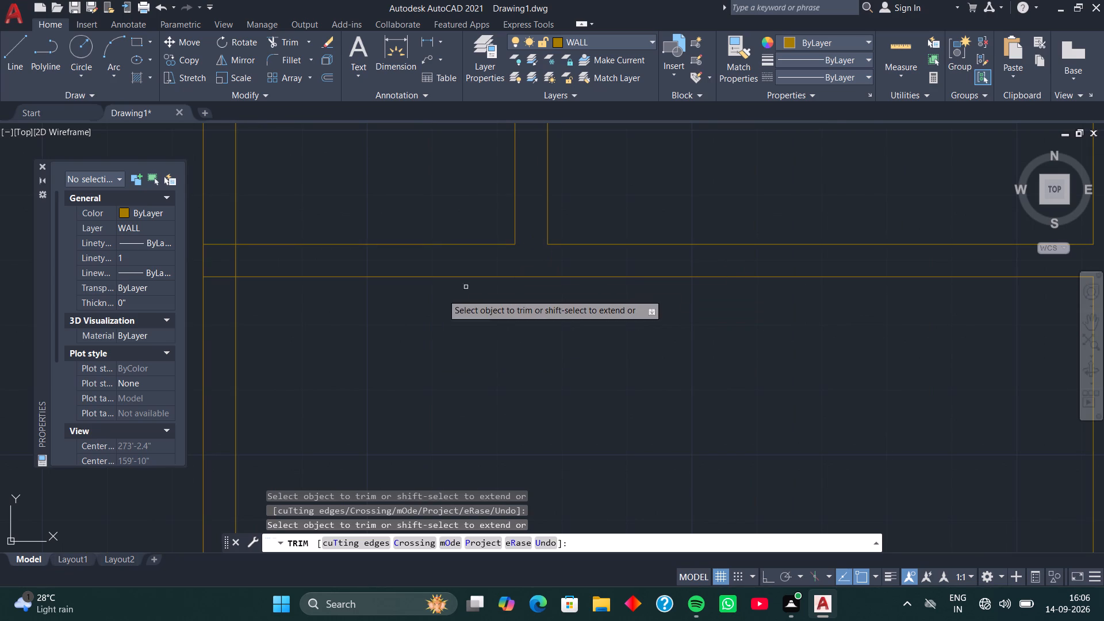
Trim the leftover line segments where the right bay's two cross partitions meet the long vertical partition beside the middle bay.
{"action": "scroll", "coordinate": [408, 309], "scroll_direction": "down", "scroll_amount": 1}
{"action": "middle_click_drag", "start_coordinate": [404, 313], "coordinate": [551, 324]}
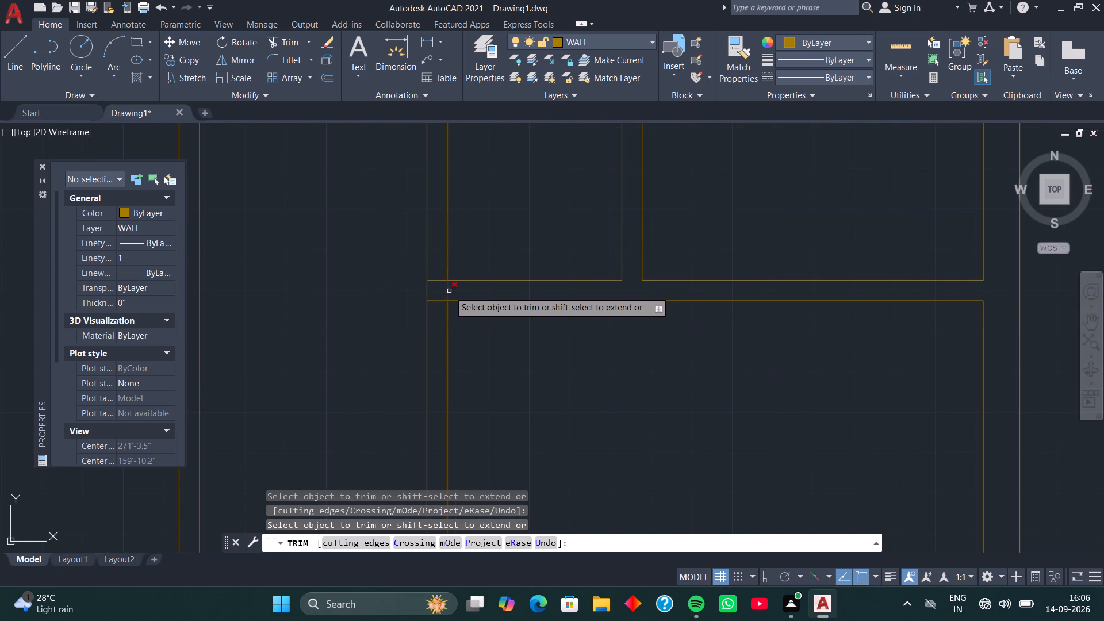
{"action": "left_click", "coordinate": [449, 291]}
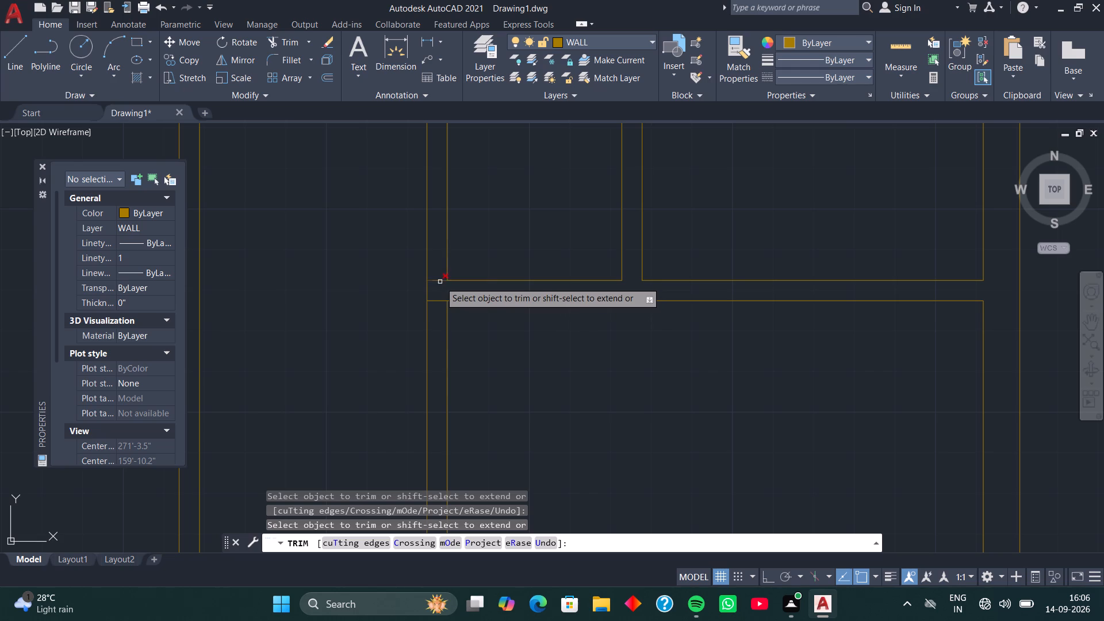
{"action": "left_click", "coordinate": [440, 282]}
{"action": "left_click", "coordinate": [439, 301]}
{"action": "scroll", "coordinate": [455, 244], "scroll_direction": "down", "scroll_amount": 2}
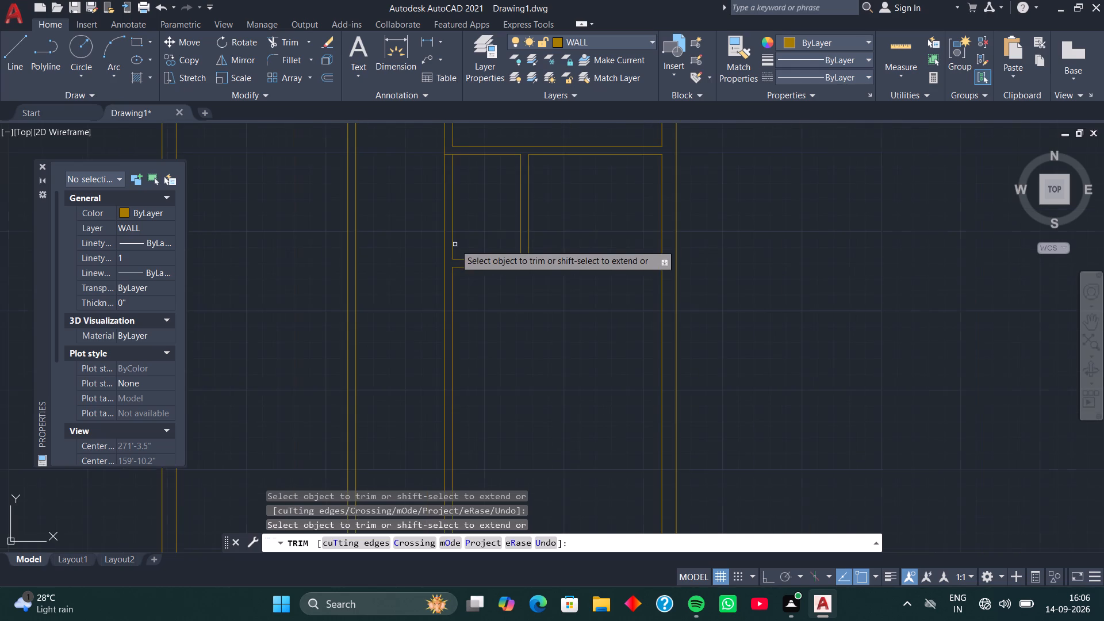
{"action": "middle_click_drag", "start_coordinate": [462, 223], "coordinate": [469, 281]}
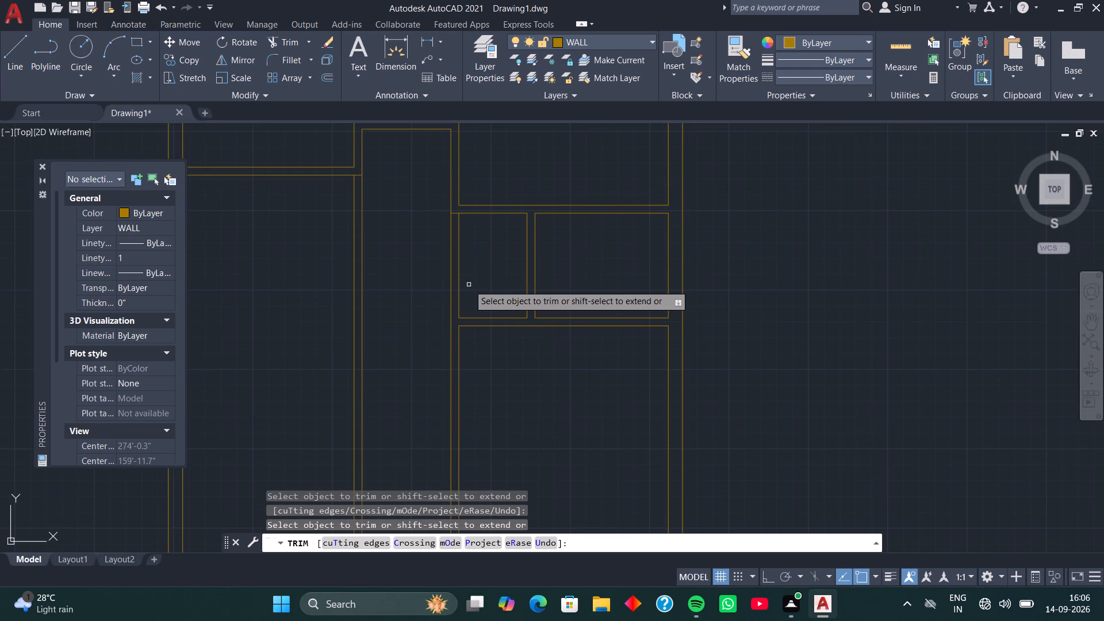
{"action": "scroll", "coordinate": [451, 221], "scroll_direction": "up", "scroll_amount": 4}
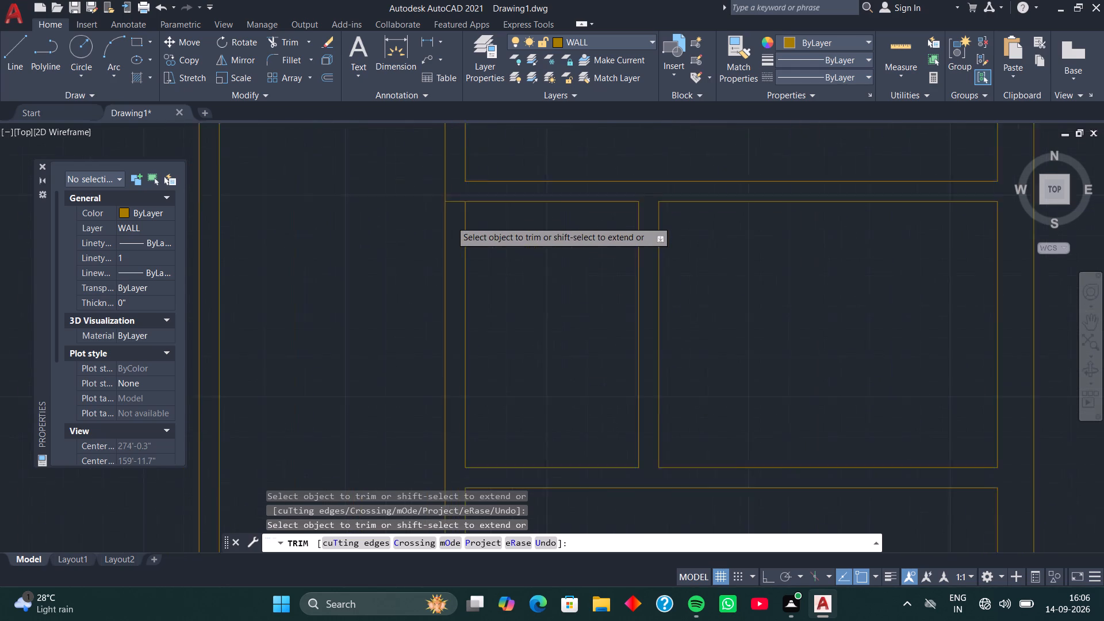
{"action": "left_click", "coordinate": [459, 189]}
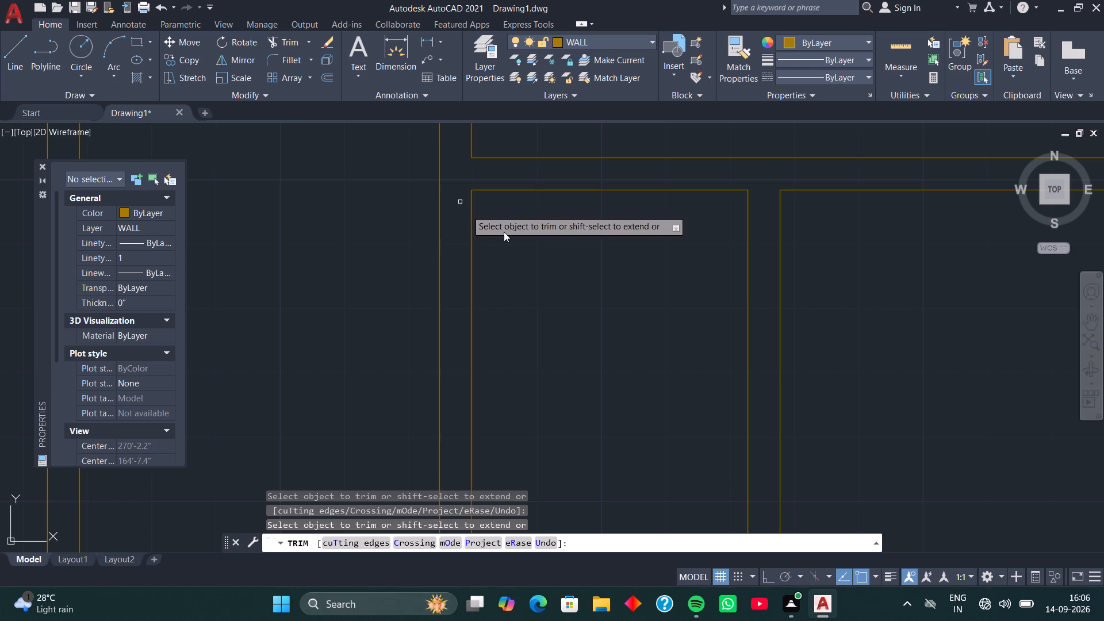
{"action": "scroll", "coordinate": [524, 259], "scroll_direction": "down", "scroll_amount": 2}
{"action": "middle_click_drag", "start_coordinate": [553, 369], "coordinate": [565, 268]}
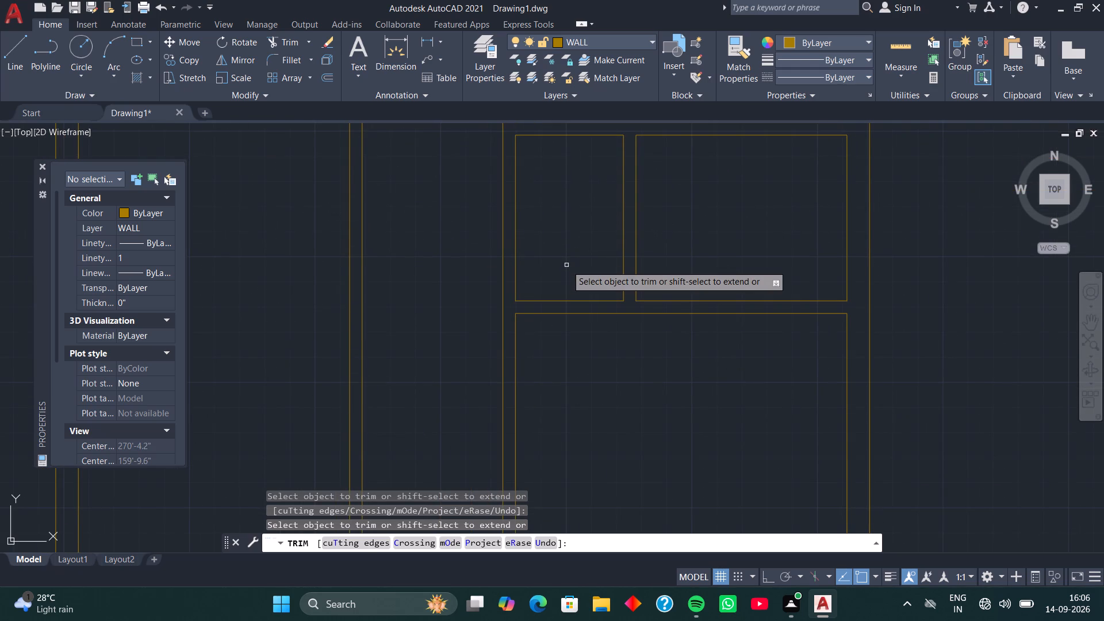
{"action": "key", "text": "space"}
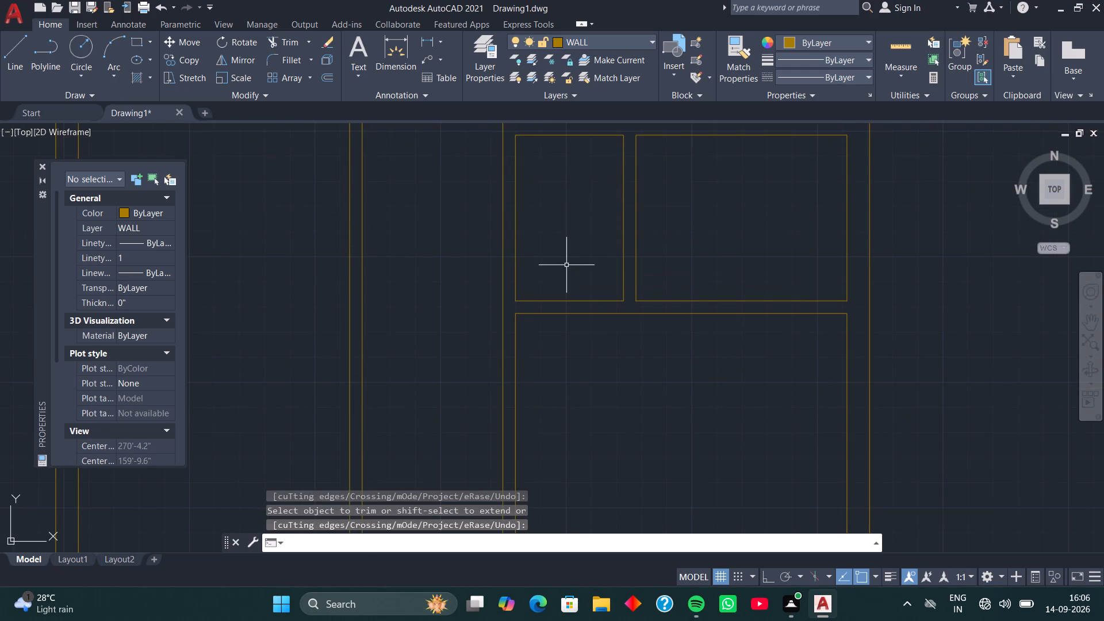
Offset the lower line of the right bay's second cross partition 11'7" downward, and offset that copy 5" further down.
{"action": "type", "text": "O"}
{"action": "key", "text": "space"}
{"action": "key", "text": "space"}
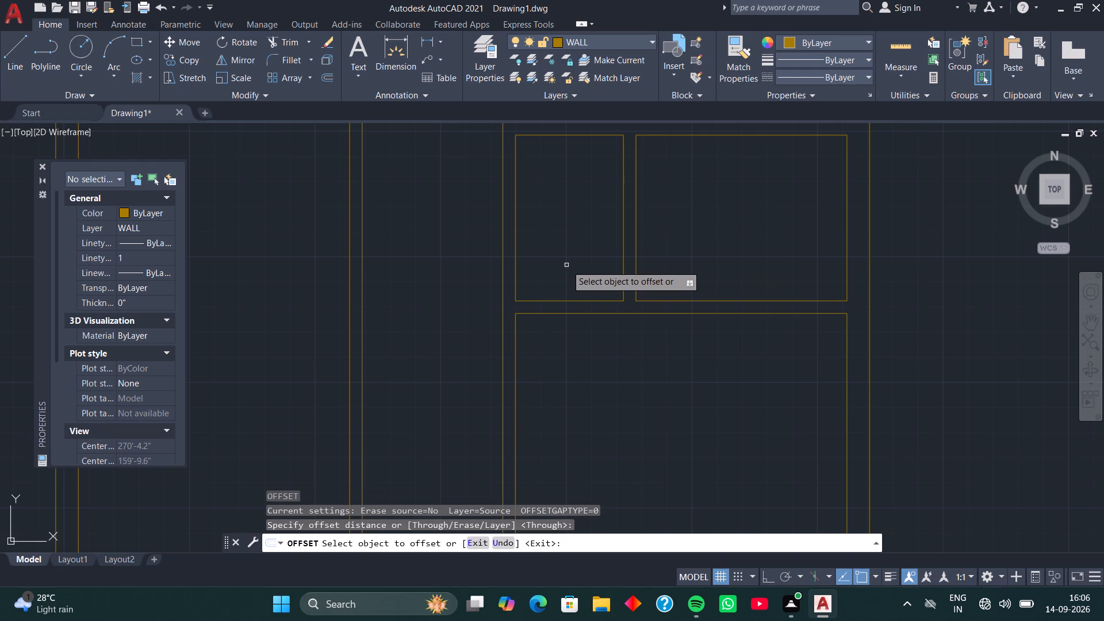
{"action": "left_click", "coordinate": [616, 313]}
{"action": "scroll", "coordinate": [628, 353], "scroll_direction": "down", "scroll_amount": 1}
{"action": "middle_click_drag", "start_coordinate": [644, 398], "coordinate": [645, 328]}
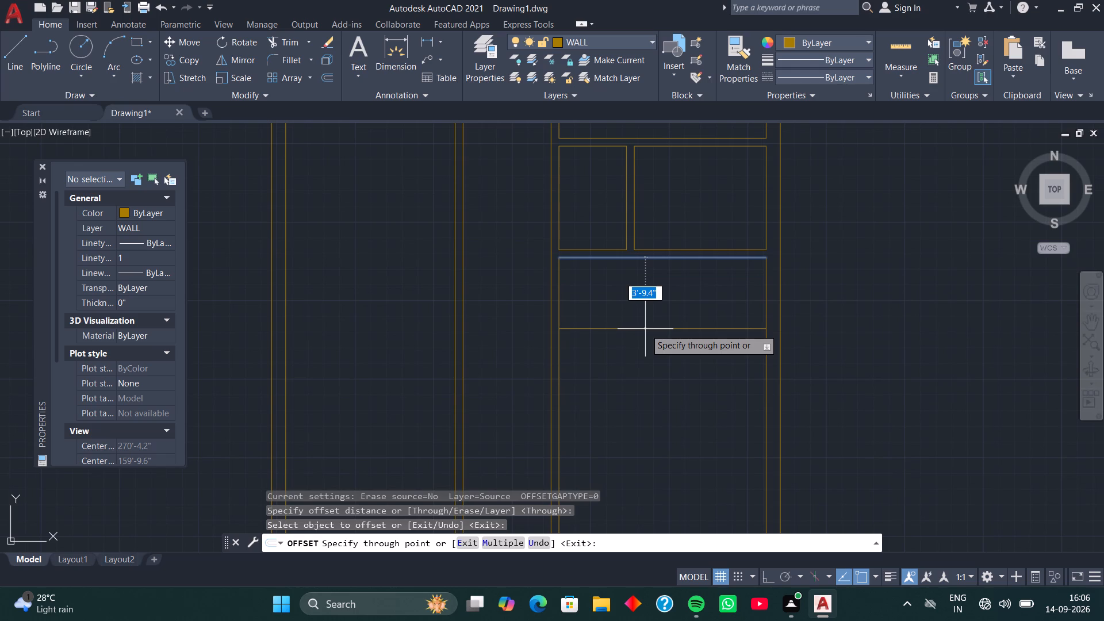
{"action": "type", "text": "11'7"}
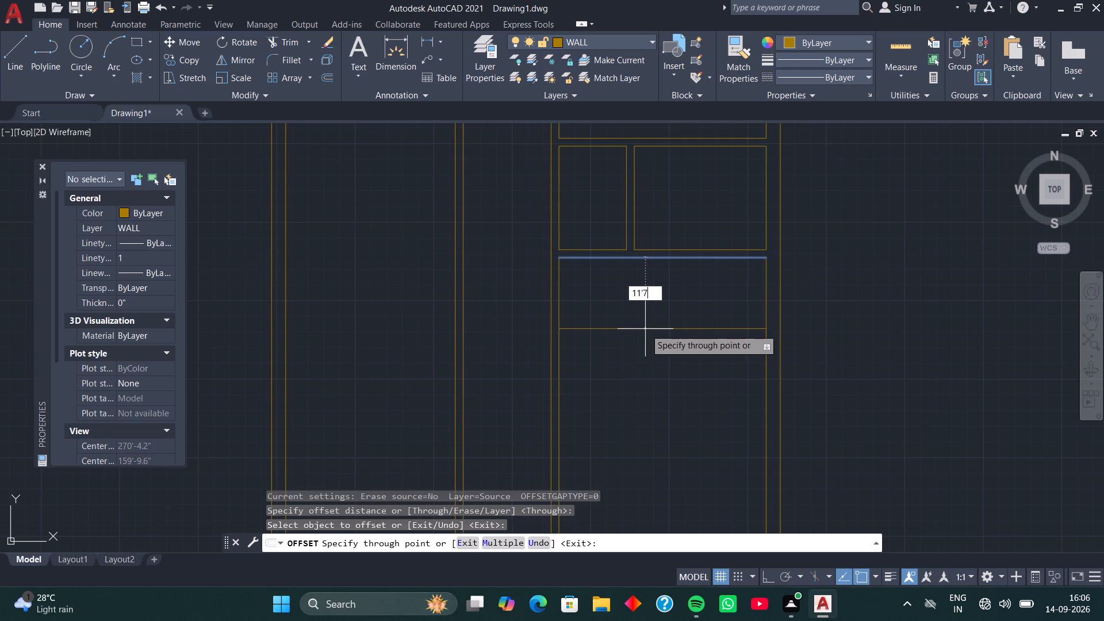
{"action": "key", "text": "Return"}
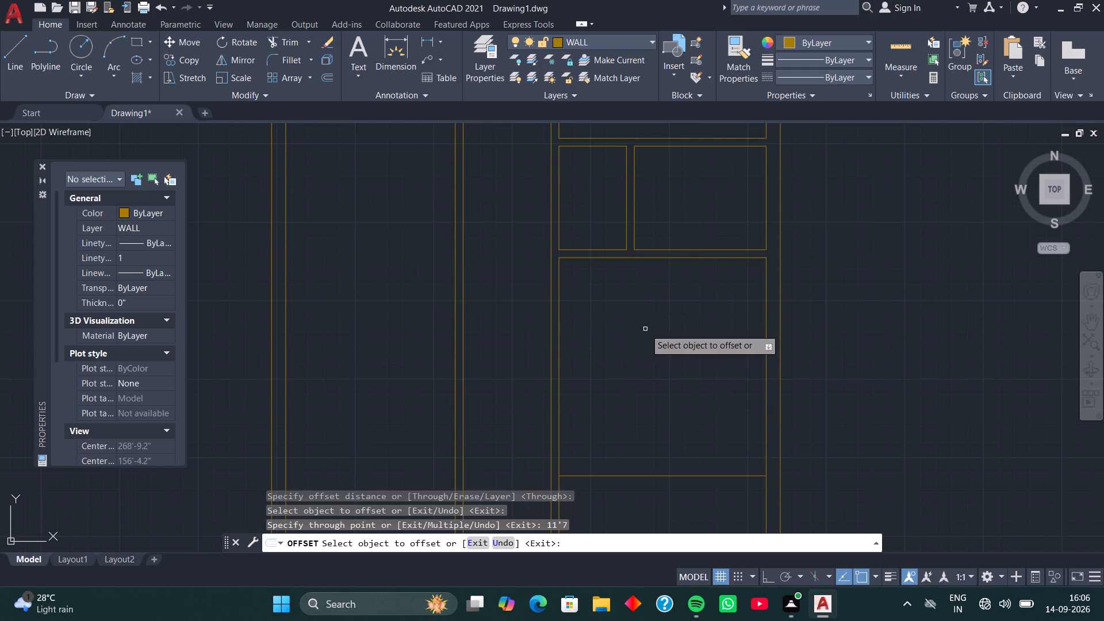
{"action": "middle_click_drag", "start_coordinate": [651, 352], "coordinate": [680, 214]}
{"action": "middle_click_drag", "start_coordinate": [672, 306], "coordinate": [647, 235]}
{"action": "left_click", "coordinate": [649, 266]}
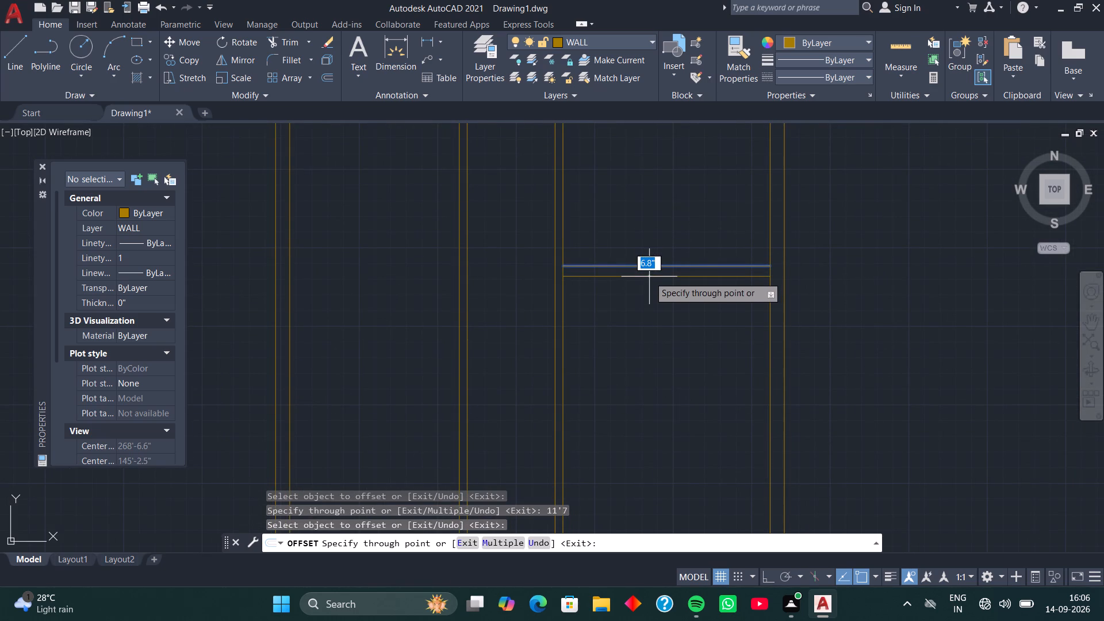
{"action": "key", "text": "5"}
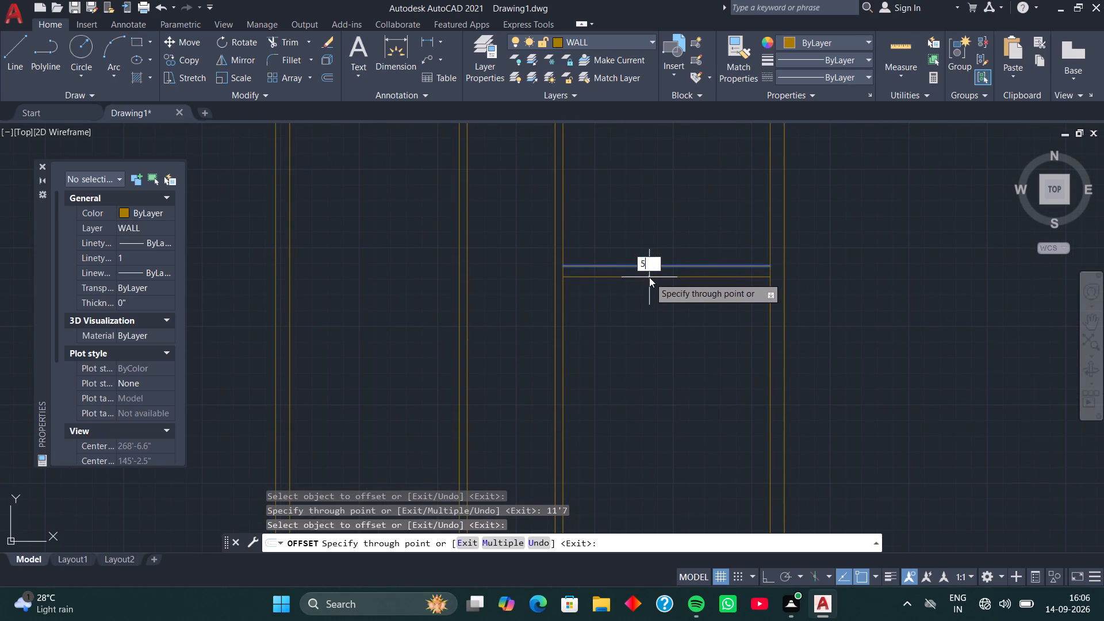
{"action": "key", "text": "Return"}
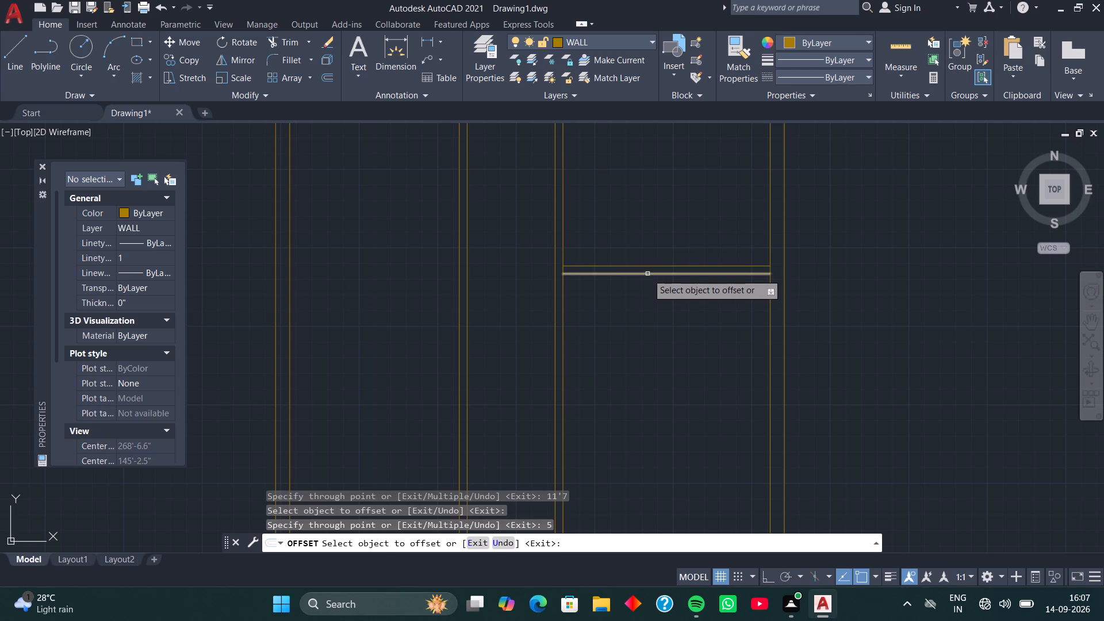
Offset the new cross partition's lower line 6' downward, and offset that copy 9" further down to form the bottom outer wall.
{"action": "left_click", "coordinate": [647, 274]}
{"action": "key", "text": "6"}
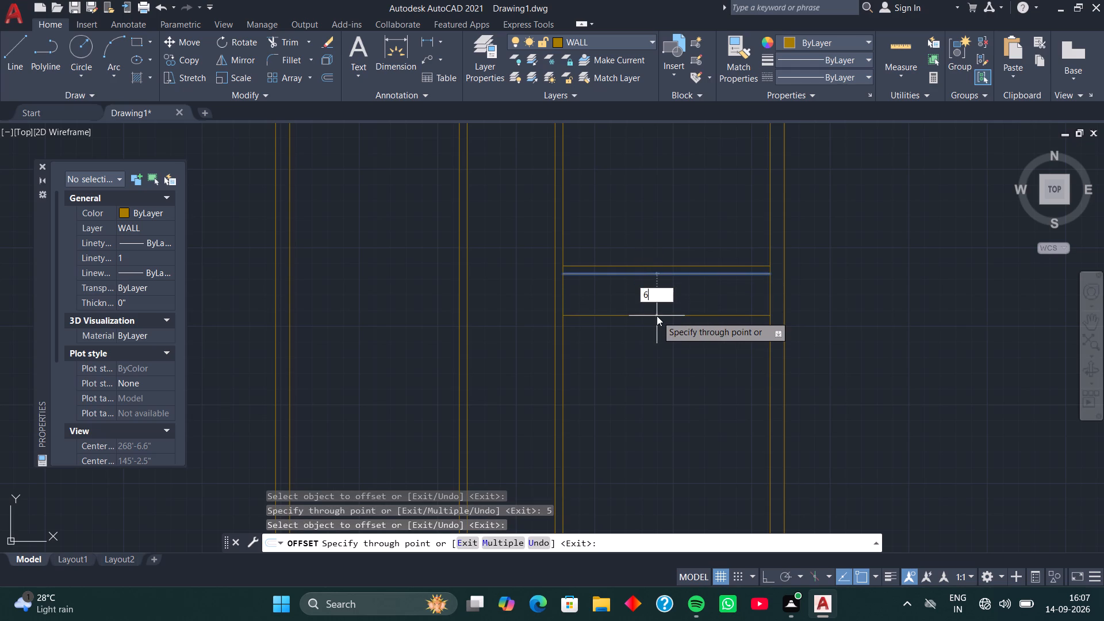
{"action": "key", "text": "apostrophe"}
{"action": "key", "text": "Return"}
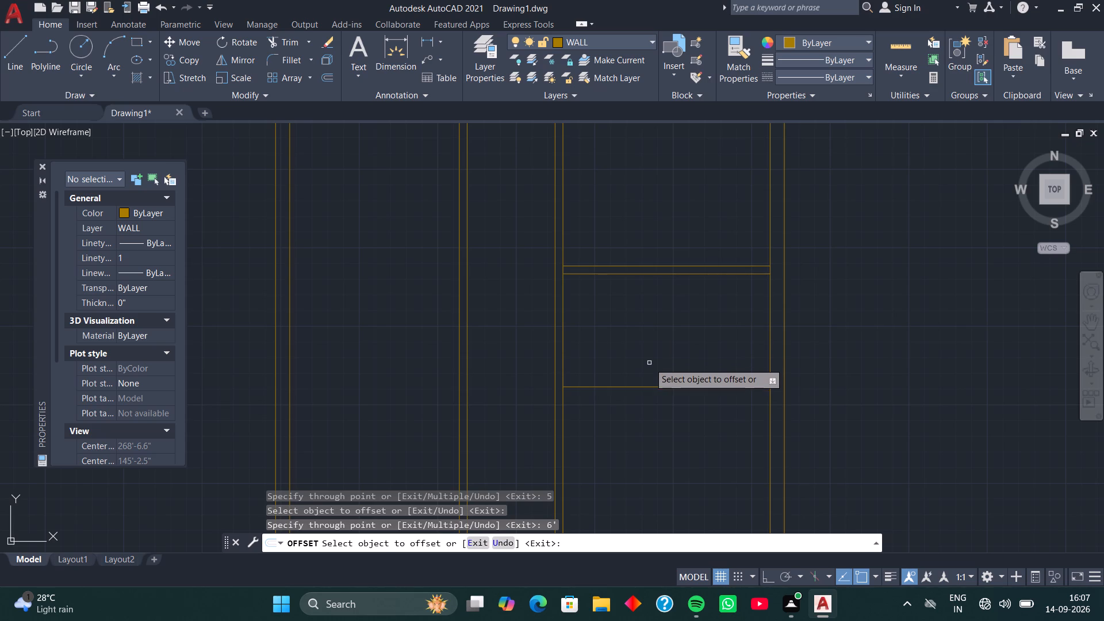
{"action": "left_click", "coordinate": [652, 386]}
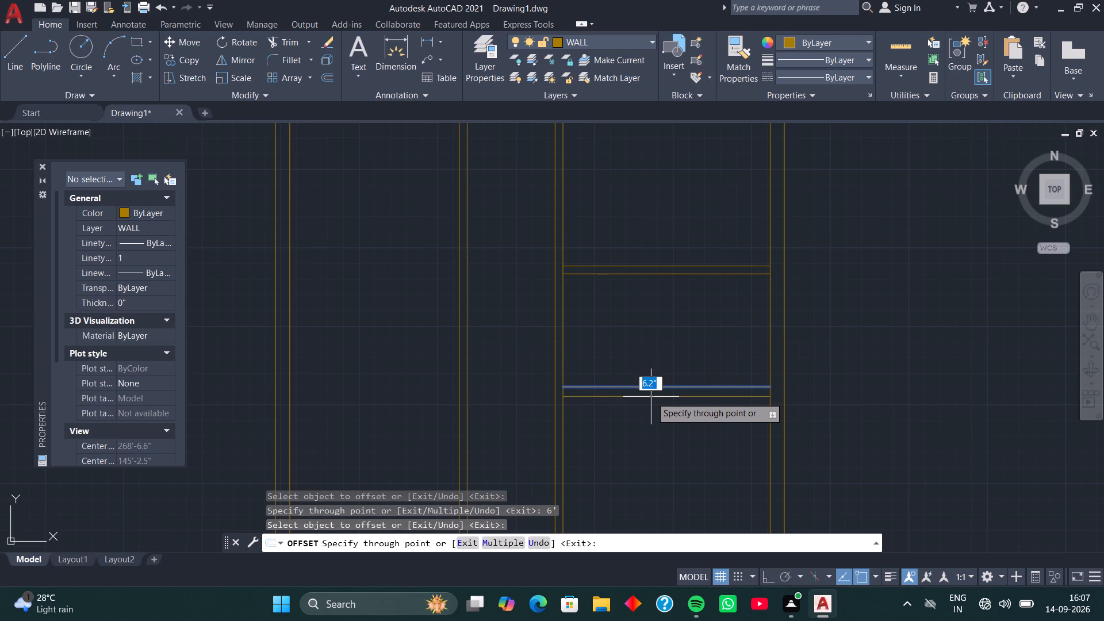
{"action": "key", "text": "9"}
{"action": "key", "text": "Return"}
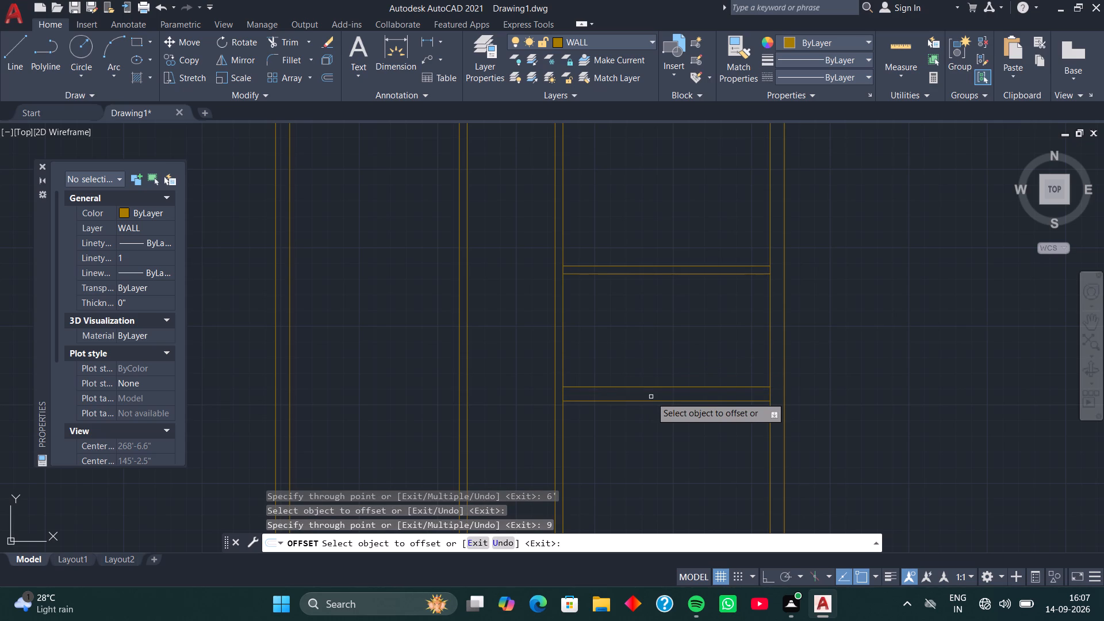
{"action": "key", "text": "space"}
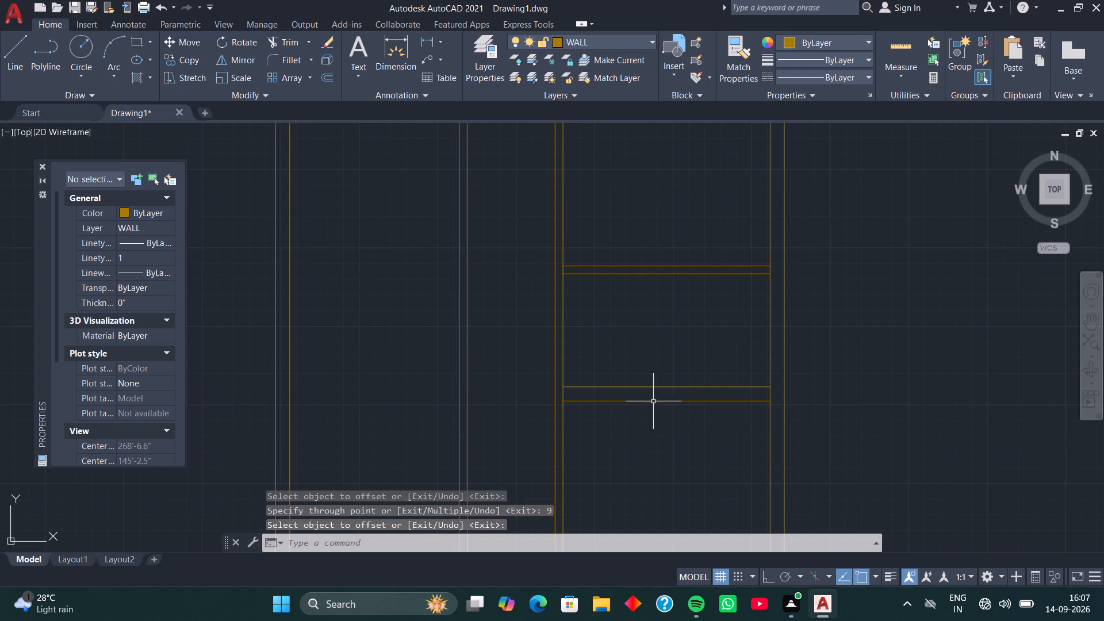
Extend the bottom wall's outer line to the outer faces of the plan's right and left outer walls.
{"action": "key", "text": "e"}
{"action": "key", "text": "x"}
{"action": "key", "text": "space"}
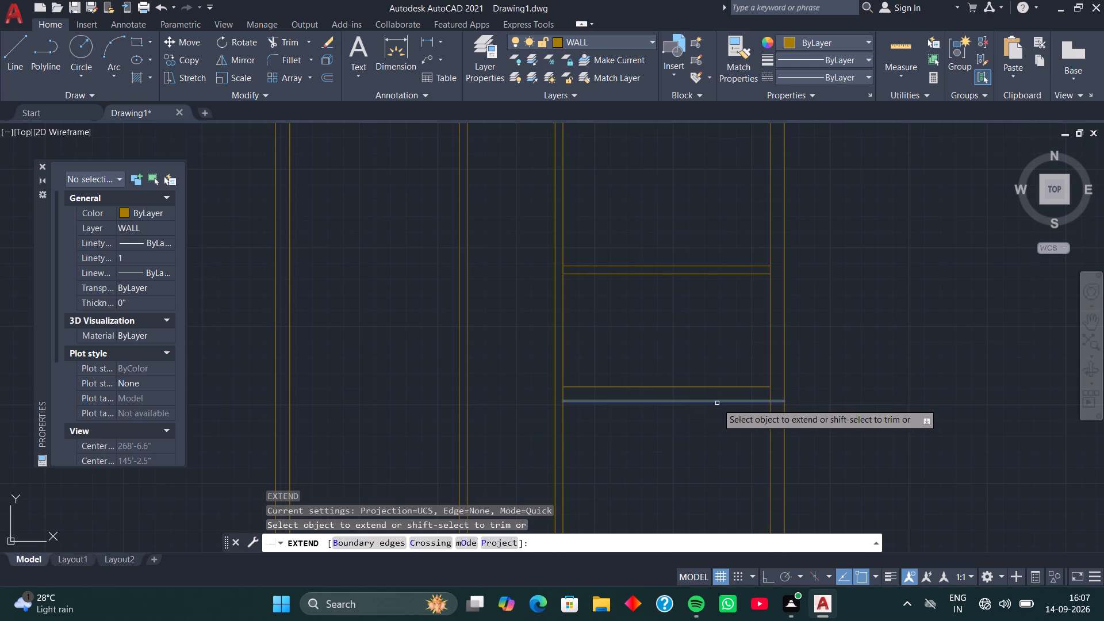
{"action": "left_click", "coordinate": [718, 403]}
{"action": "scroll", "coordinate": [665, 435], "scroll_direction": "down", "scroll_amount": 1}
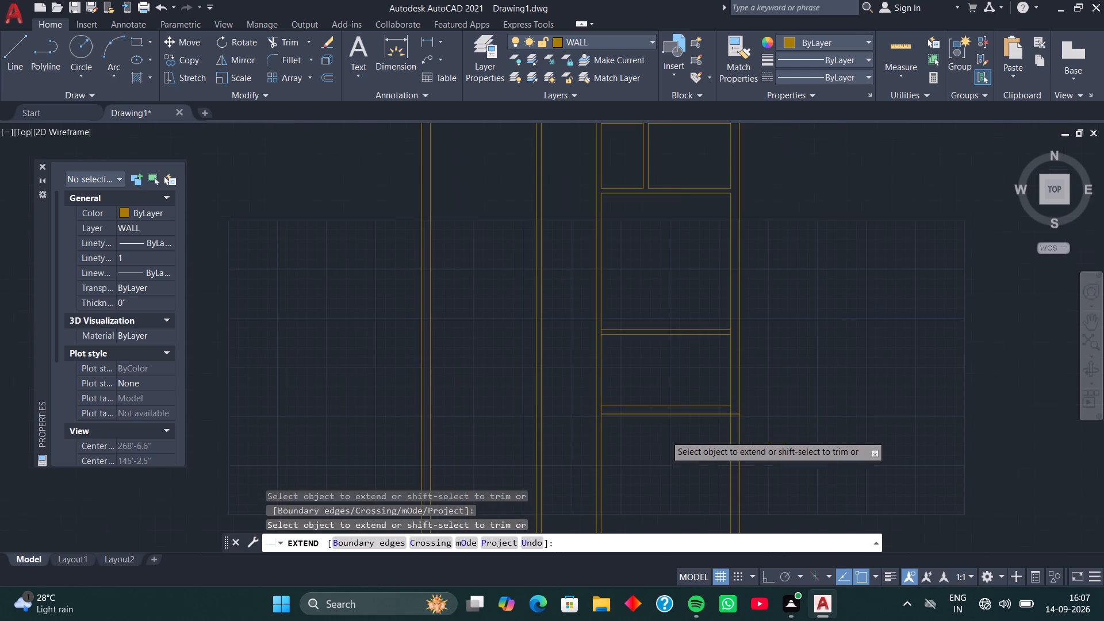
{"action": "middle_click_drag", "start_coordinate": [655, 440], "coordinate": [668, 434]}
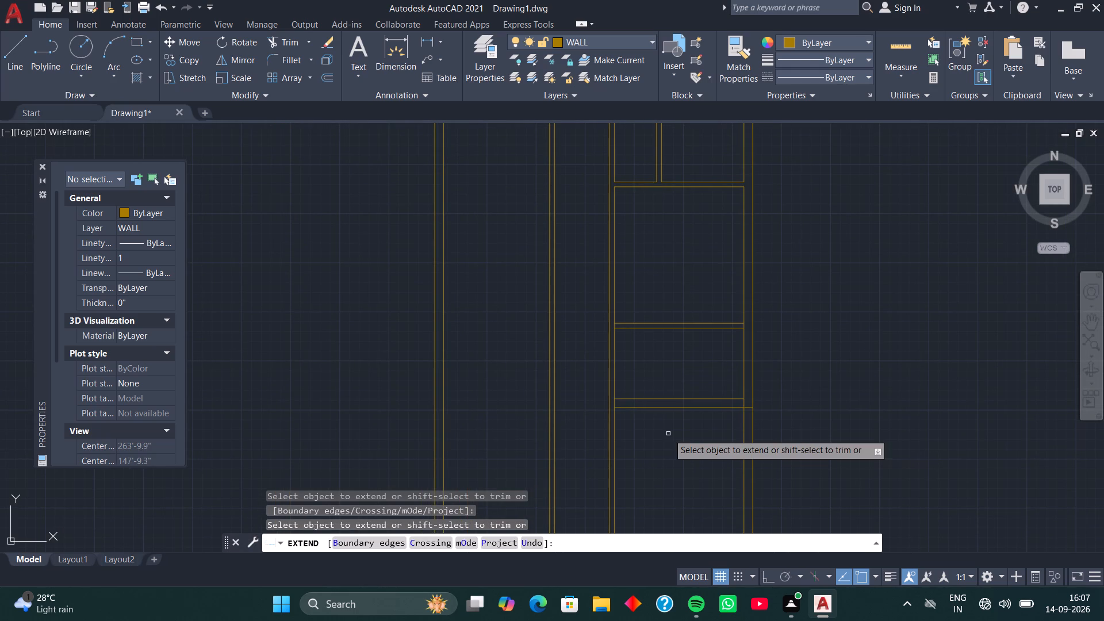
{"action": "left_click", "coordinate": [636, 408]}
{"action": "left_click", "coordinate": [630, 408]}
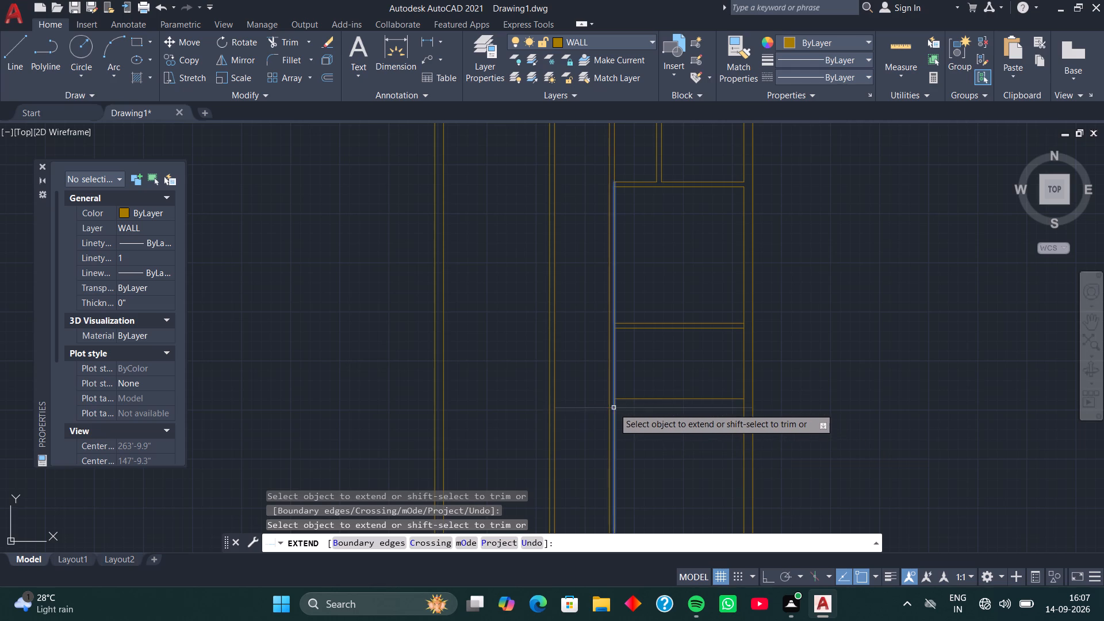
{"action": "left_click", "coordinate": [609, 408]}
{"action": "left_click", "coordinate": [594, 408]}
{"action": "left_click", "coordinate": [582, 409]}
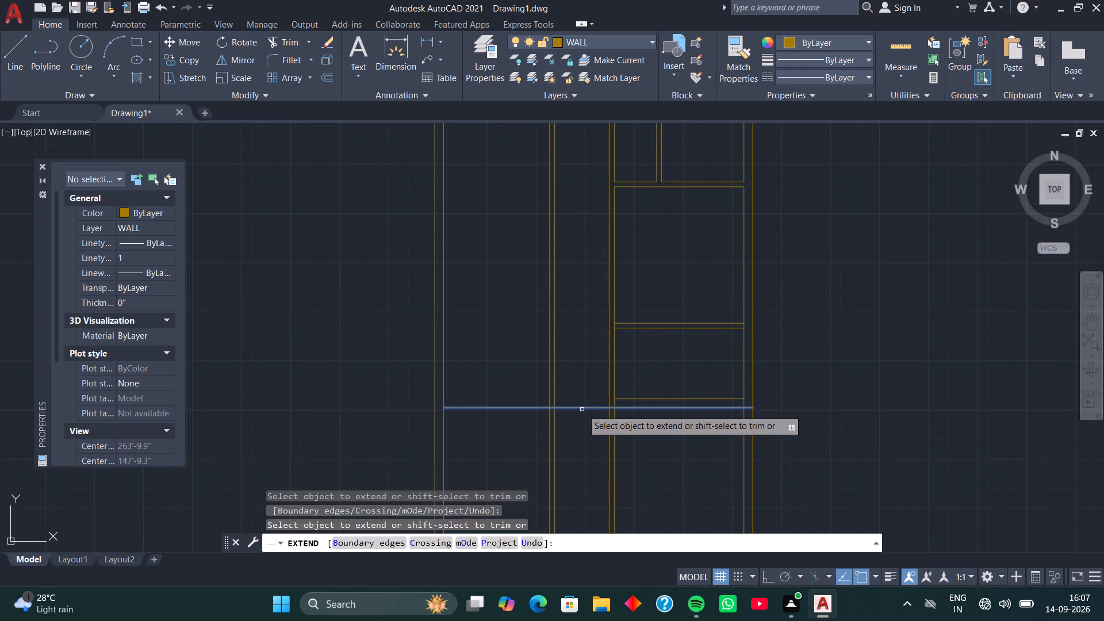
{"action": "left_click", "coordinate": [519, 408]}
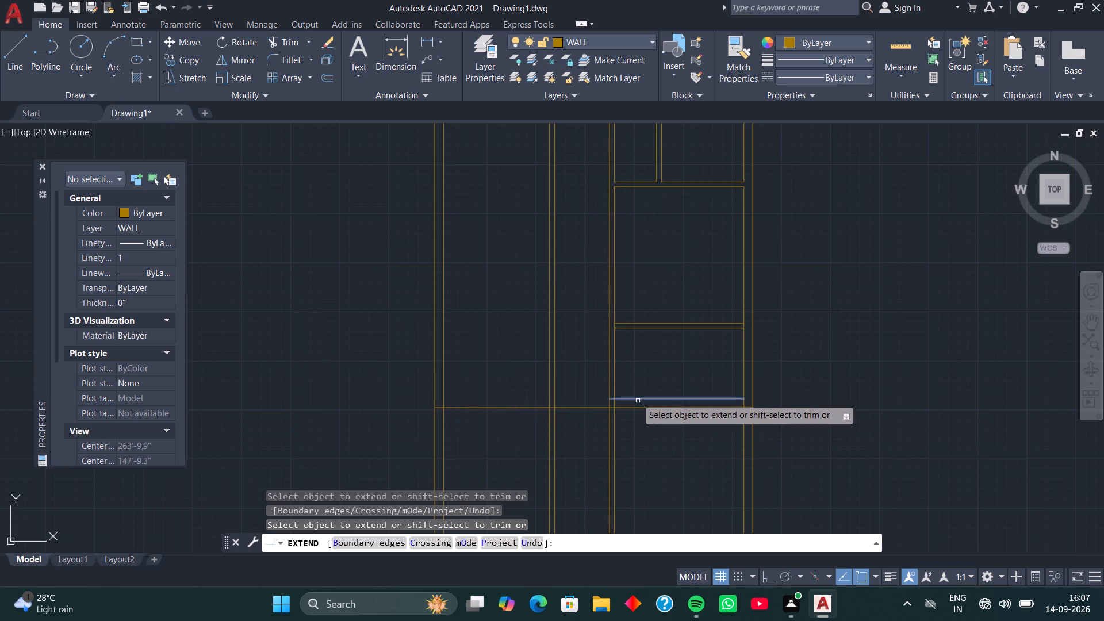
Extend the bottom wall's inner line leftward across the vertical partitions to the left outer wall's inner line.
{"action": "left_click", "coordinate": [637, 398]}
{"action": "left_click", "coordinate": [624, 398]}
{"action": "left_click", "coordinate": [591, 397]}
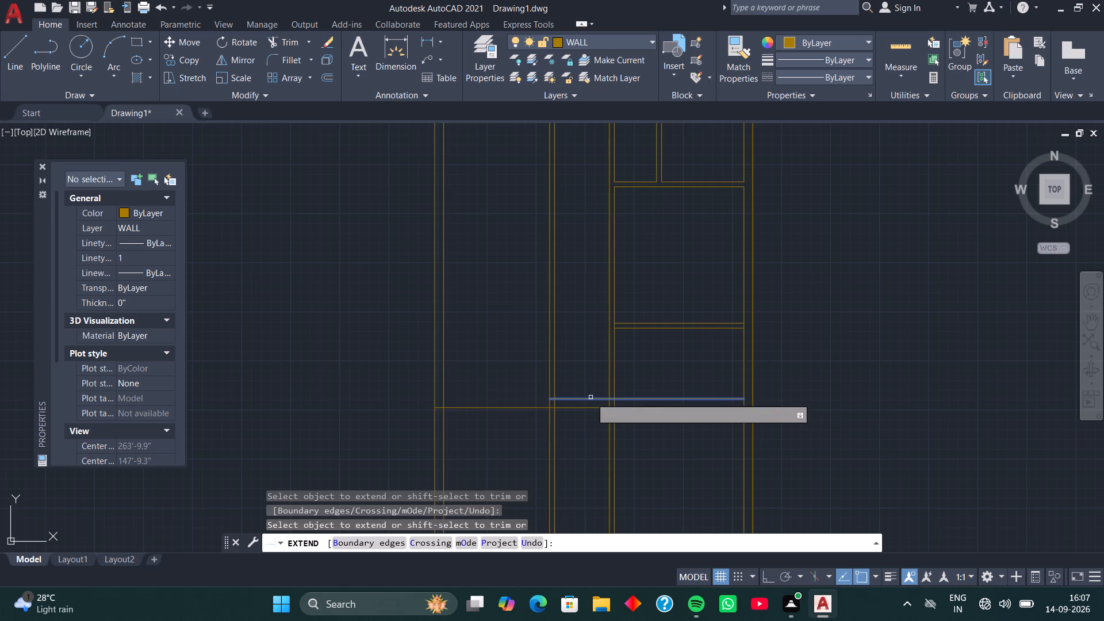
{"action": "left_click", "coordinate": [579, 398]}
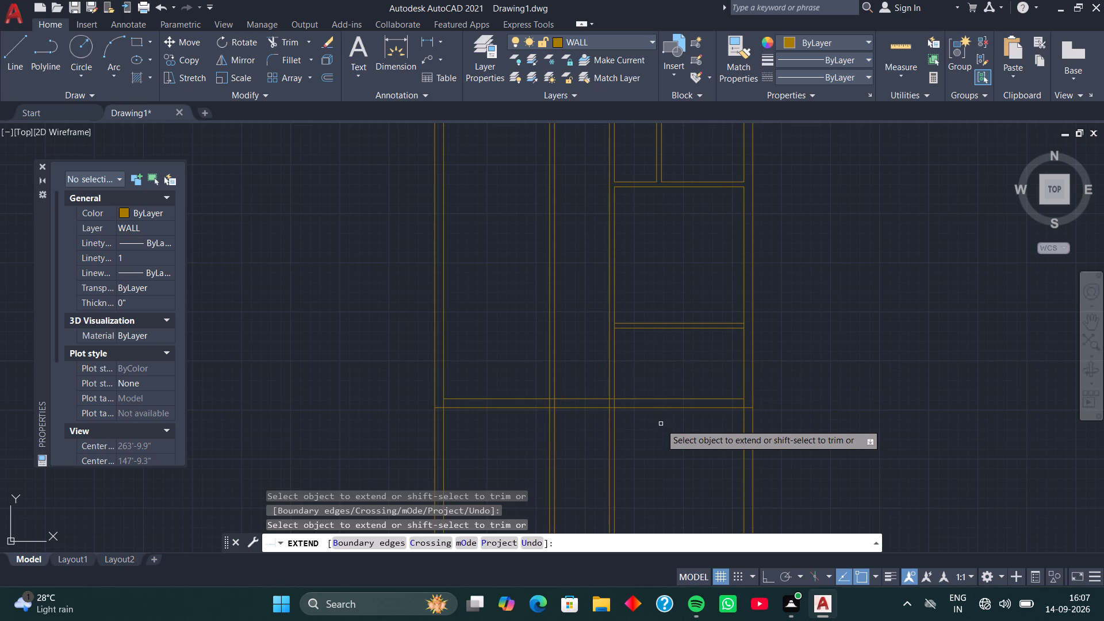
{"action": "key", "text": "space"}
Trim all outer wall and vertical partition lines that project below the bottom wall's outer line, using a fence across them.
{"action": "type", "text": "TR"}
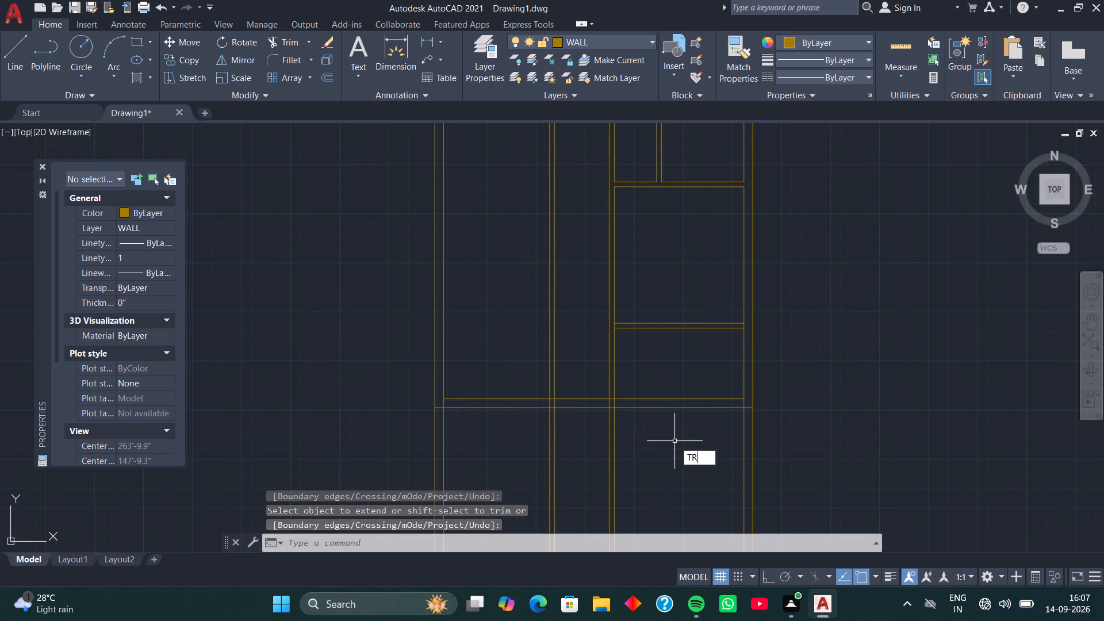
{"action": "key", "text": "space"}
{"action": "left_click_drag", "start_coordinate": [808, 434], "coordinate": [617, 450]}
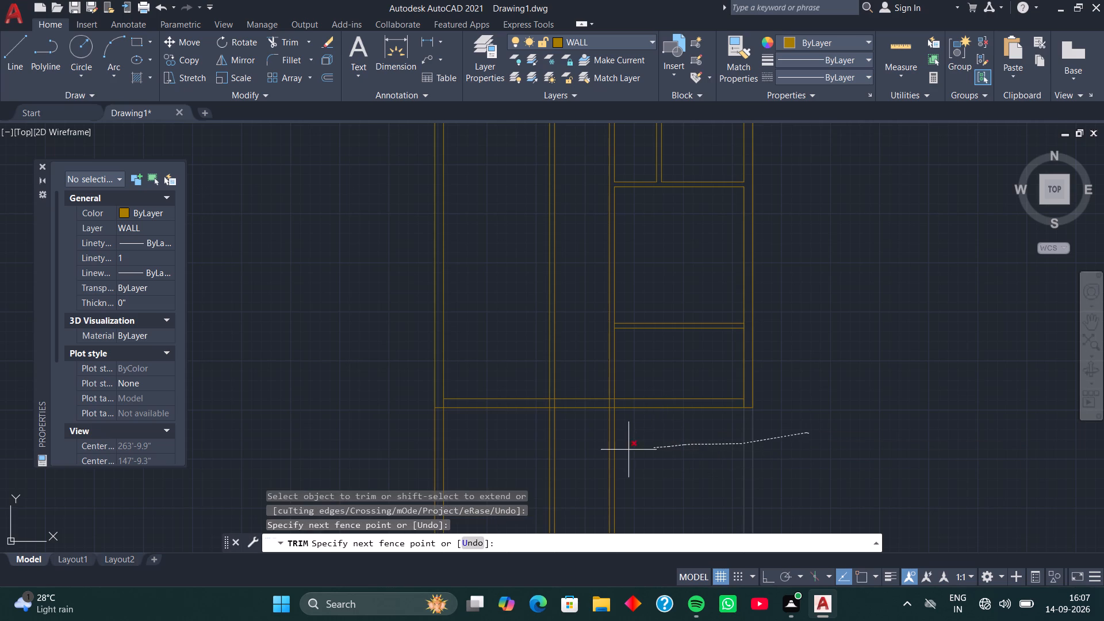
{"action": "left_click_drag", "start_coordinate": [617, 450], "coordinate": [428, 461]}
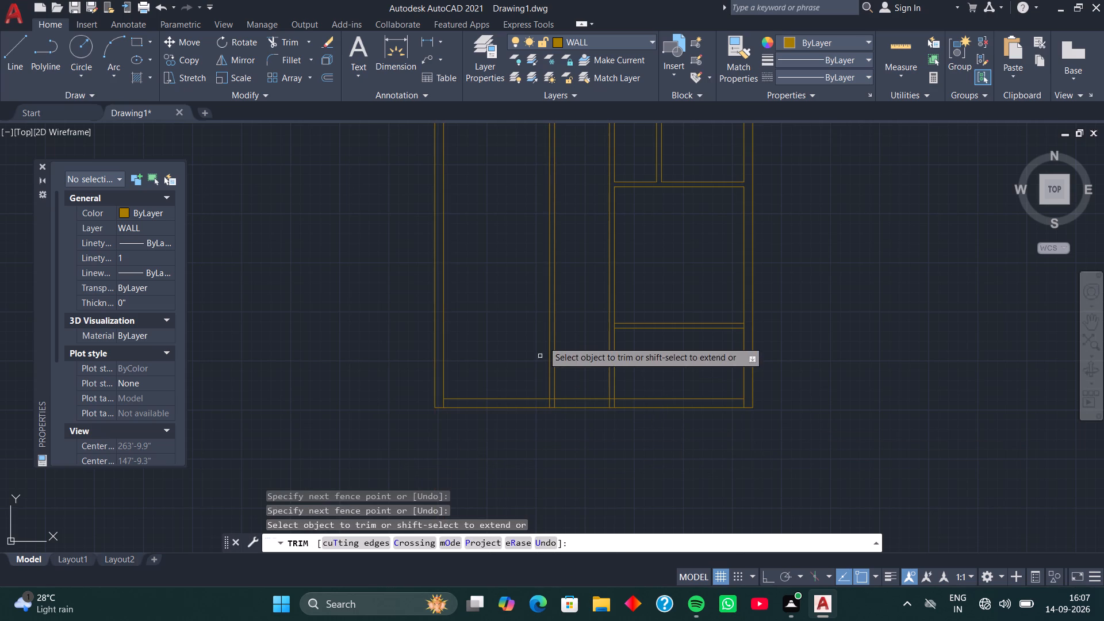
Offset the lower line of the cross partition under the top-left room 11'6" downward.
{"action": "key", "text": "space"}
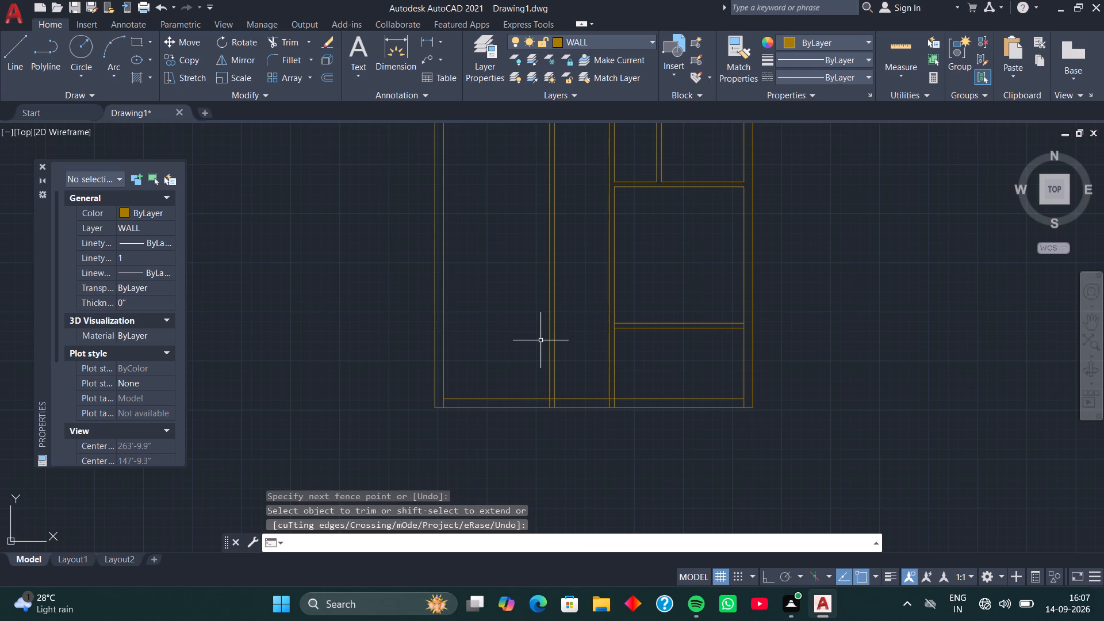
{"action": "scroll", "coordinate": [524, 327], "scroll_direction": "down", "scroll_amount": 1}
{"action": "middle_click_drag", "start_coordinate": [492, 276], "coordinate": [500, 411]}
{"action": "middle_click_drag", "start_coordinate": [516, 357], "coordinate": [517, 382]}
{"action": "middle_click_drag", "start_coordinate": [518, 381], "coordinate": [527, 398]}
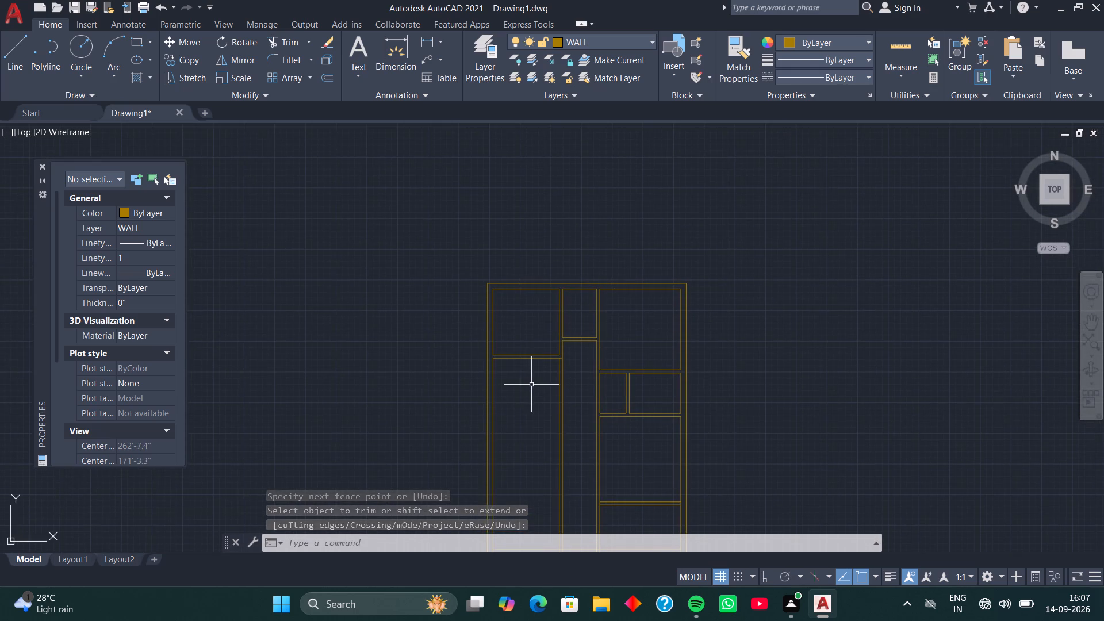
{"action": "scroll", "coordinate": [531, 385], "scroll_direction": "up", "scroll_amount": 1}
{"action": "key", "text": "o"}
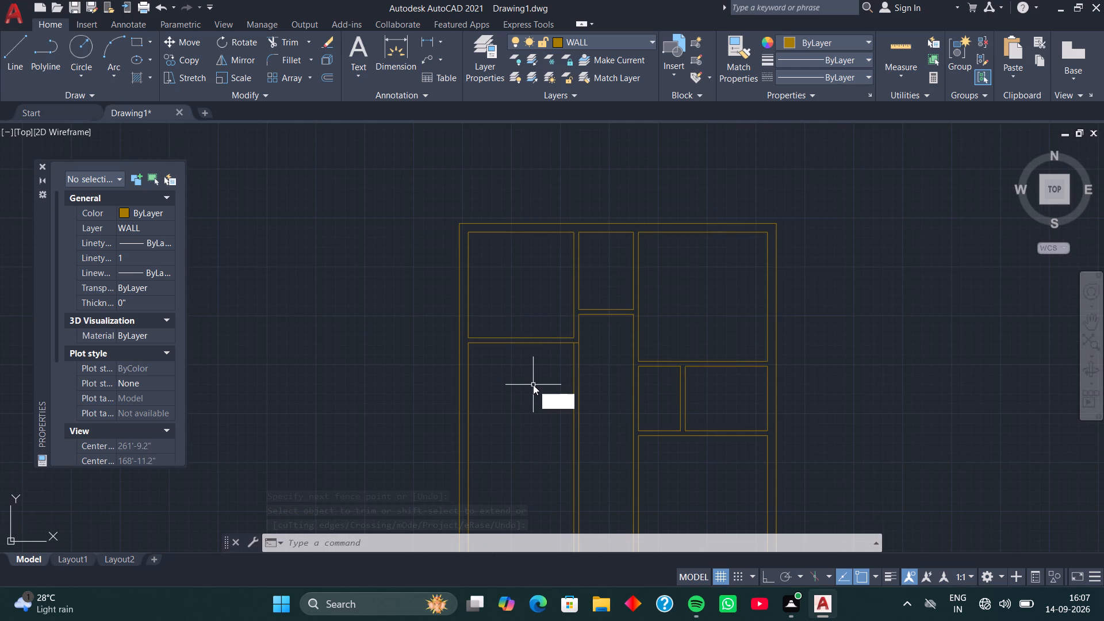
{"action": "key", "text": "space"}
{"action": "key", "text": "space"}
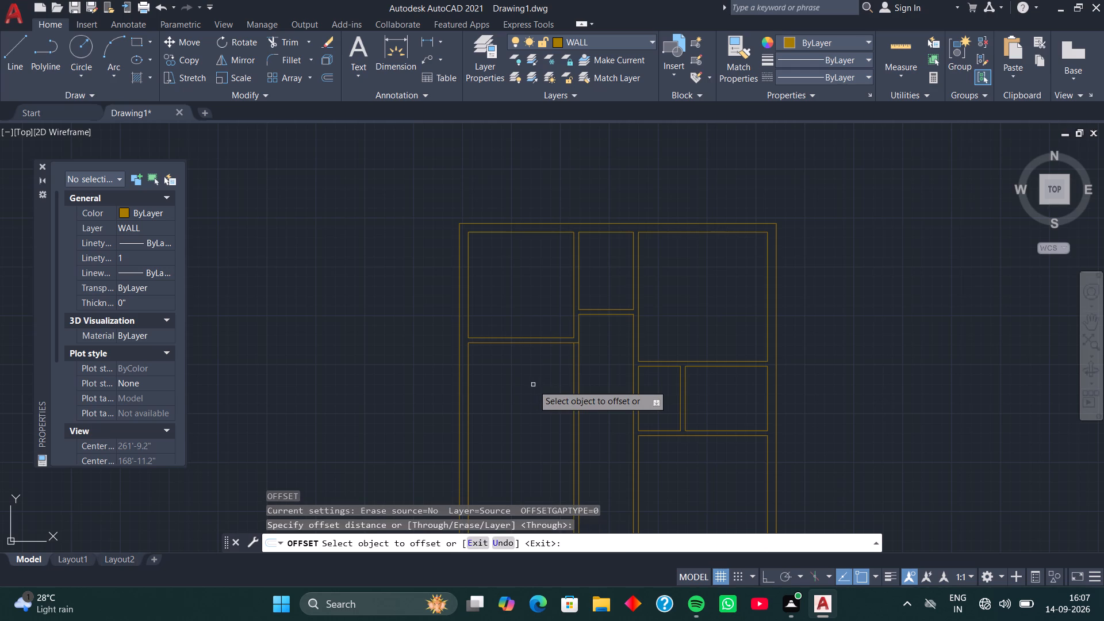
{"action": "left_click", "coordinate": [543, 344]}
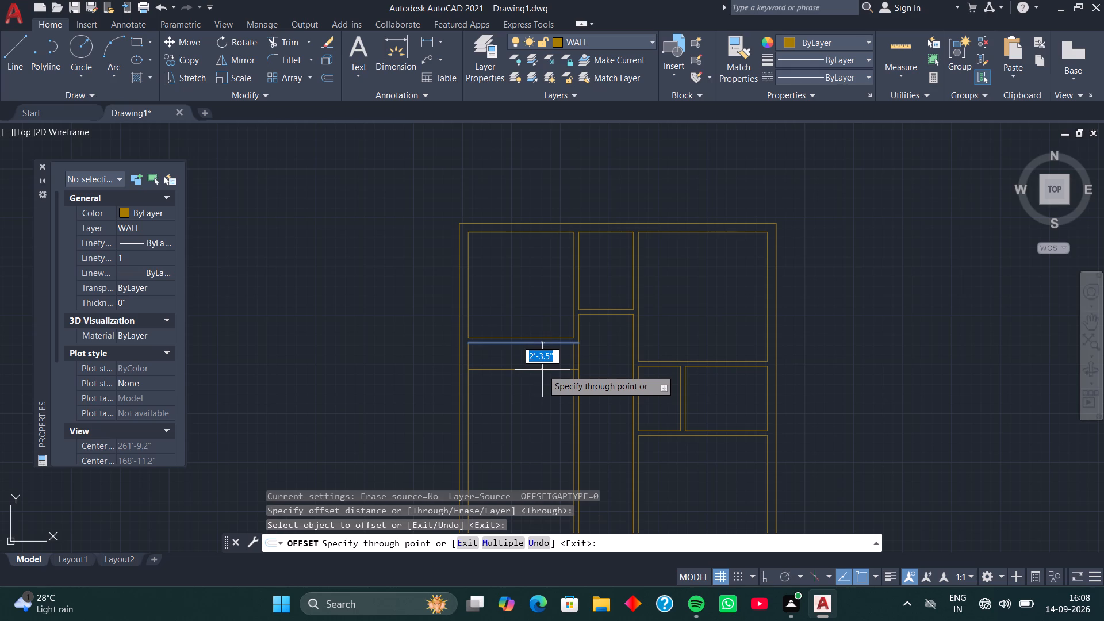
{"action": "type", "text": "11"}
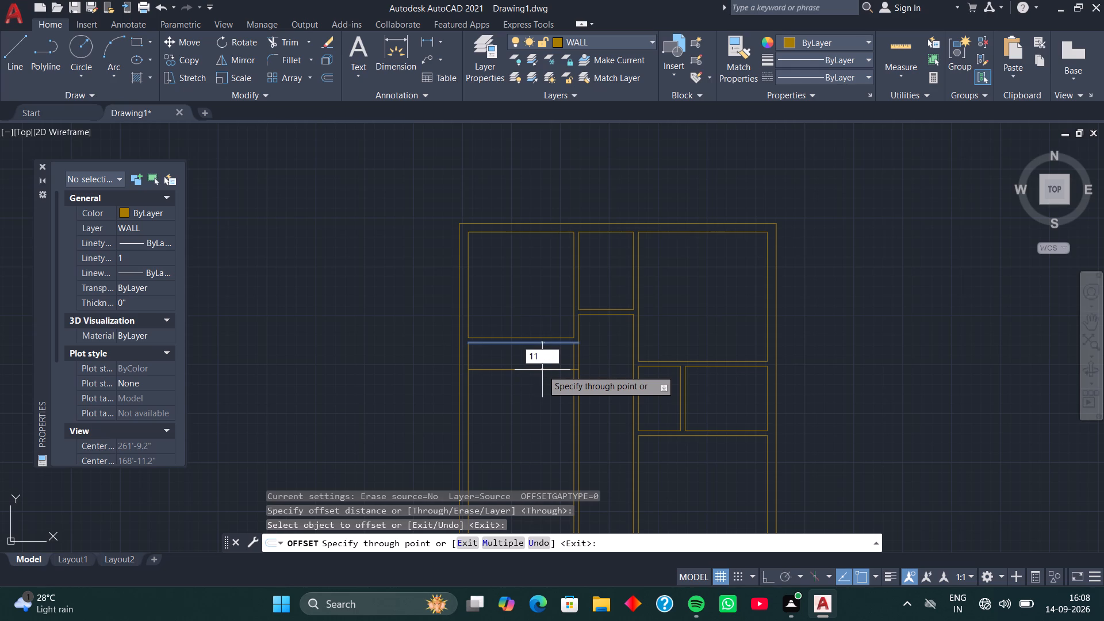
{"action": "key", "text": "apostrophe"}
{"action": "key", "text": "6"}
{"action": "key", "text": "Return"}
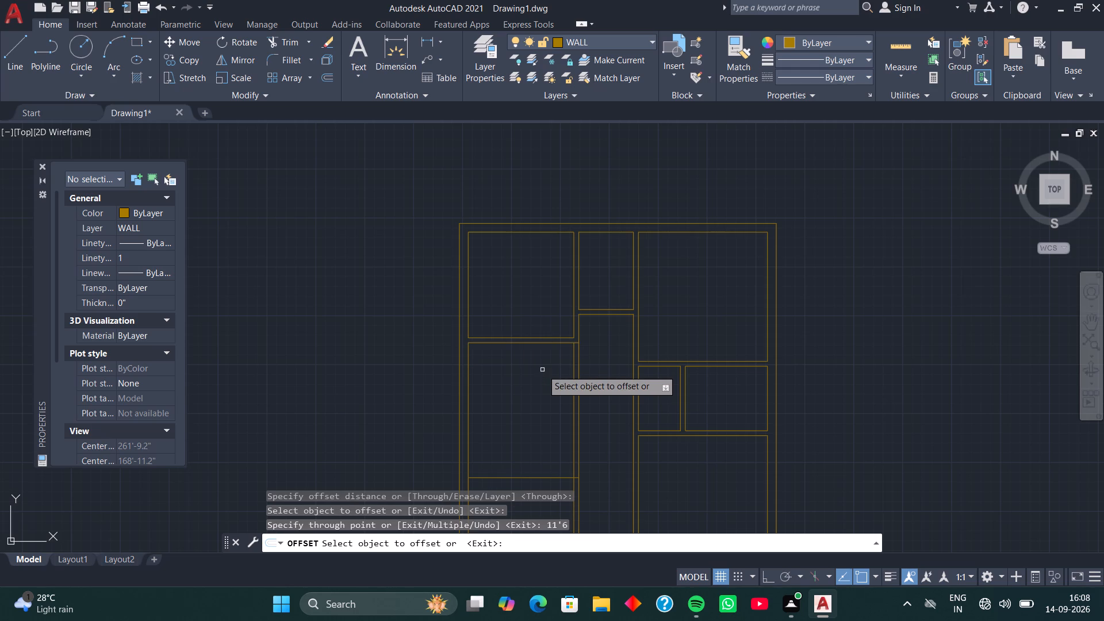
Offset the new line across the left room 5" further down to form a second cross partition.
{"action": "scroll", "coordinate": [489, 396], "scroll_direction": "down", "scroll_amount": 1}
{"action": "middle_click_drag", "start_coordinate": [490, 416], "coordinate": [490, 416]}
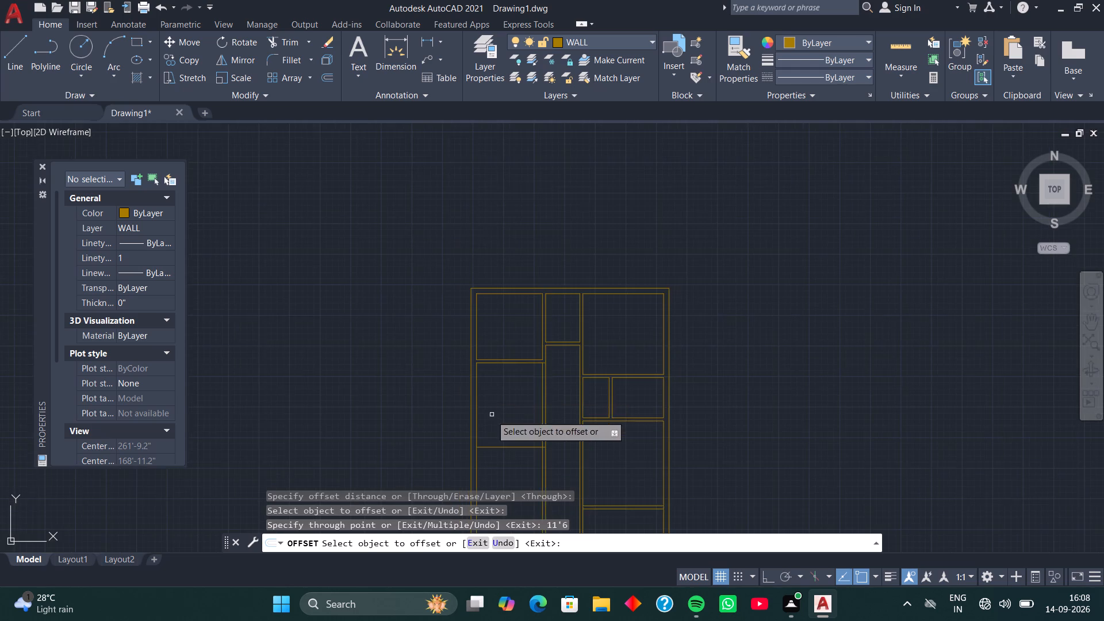
{"action": "middle_click_drag", "start_coordinate": [490, 416], "coordinate": [502, 281]}
{"action": "scroll", "coordinate": [517, 315], "scroll_direction": "up", "scroll_amount": 1}
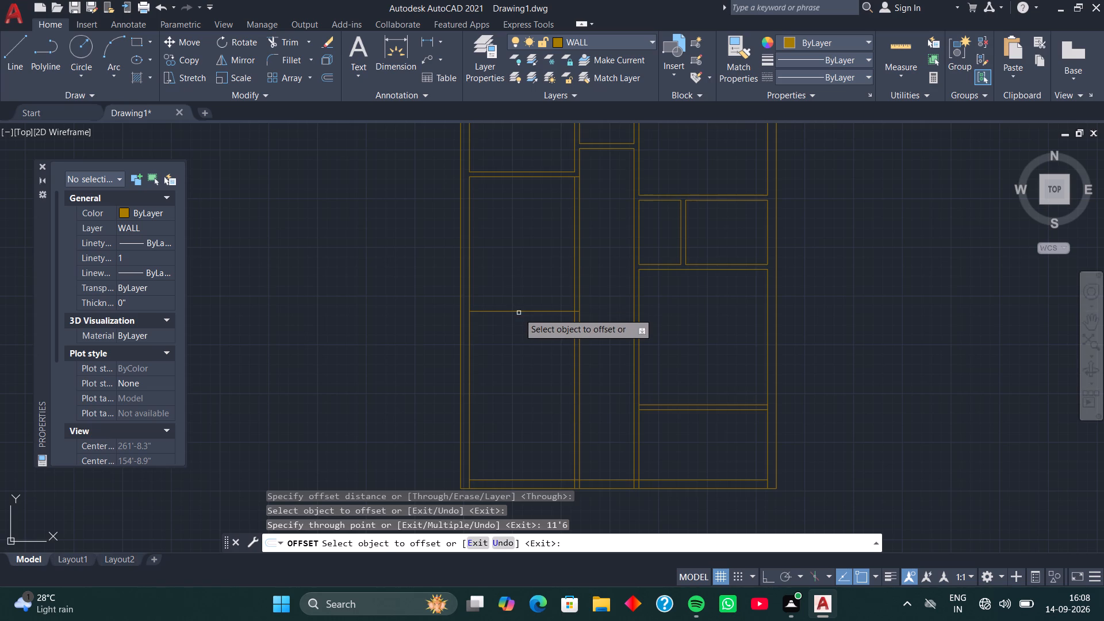
{"action": "left_click", "coordinate": [519, 310]}
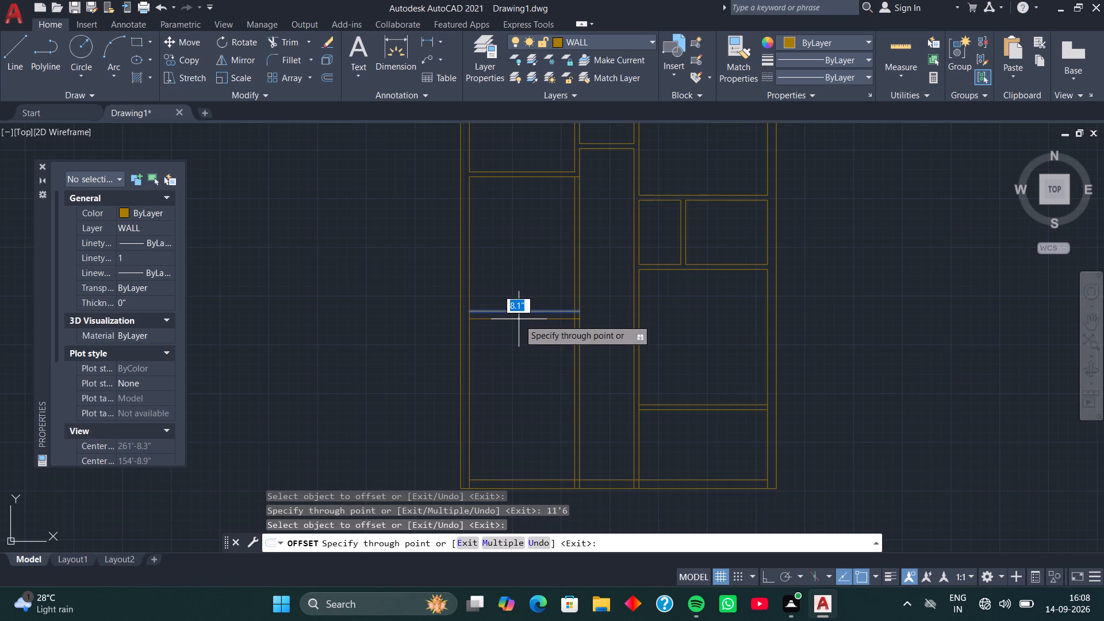
{"action": "key", "text": "5"}
{"action": "key", "text": "Return"}
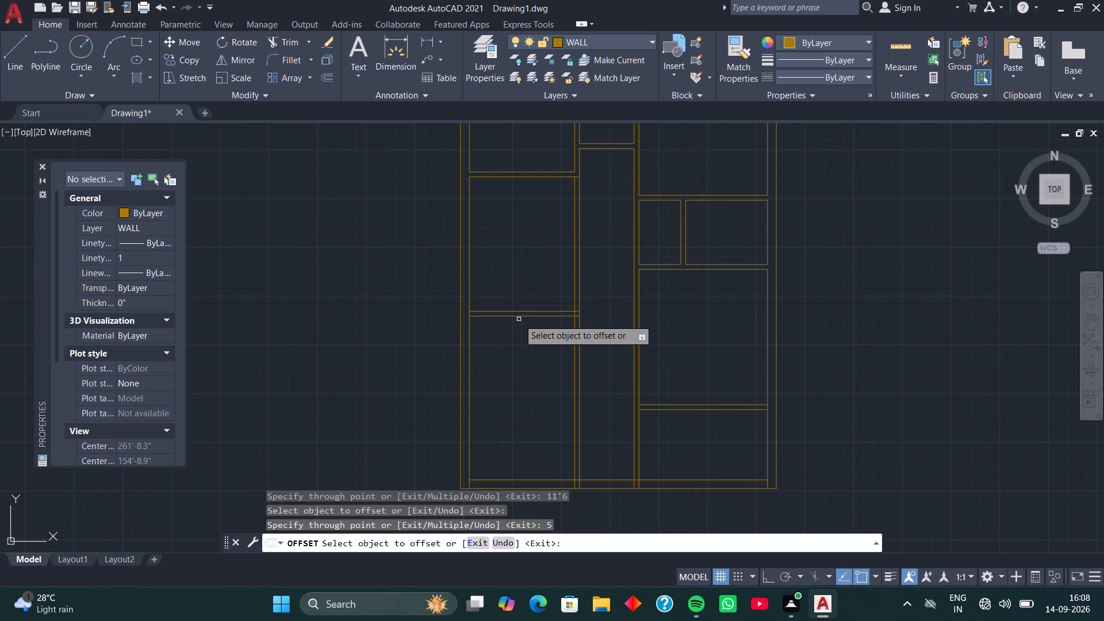
Check the distance from the new cross partition's lower line to the bottom wall's inner line with an offset preview.
{"action": "scroll", "coordinate": [519, 319], "scroll_direction": "up", "scroll_amount": 3}
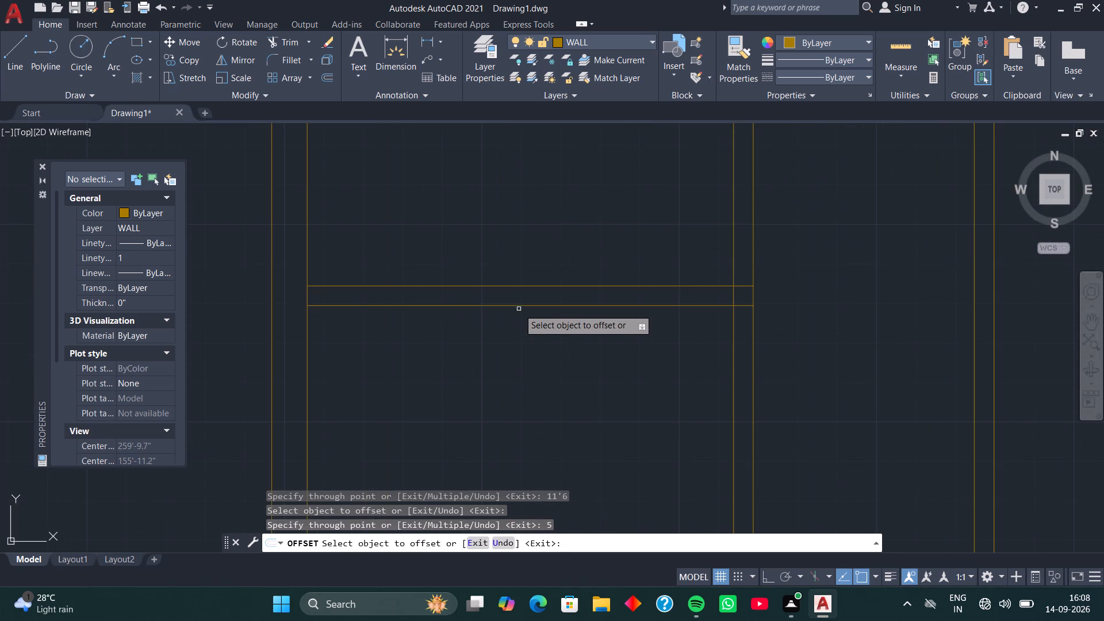
{"action": "left_click", "coordinate": [519, 304]}
{"action": "scroll", "coordinate": [522, 393], "scroll_direction": "down", "scroll_amount": 2}
{"action": "middle_click_drag", "start_coordinate": [531, 420], "coordinate": [534, 233]}
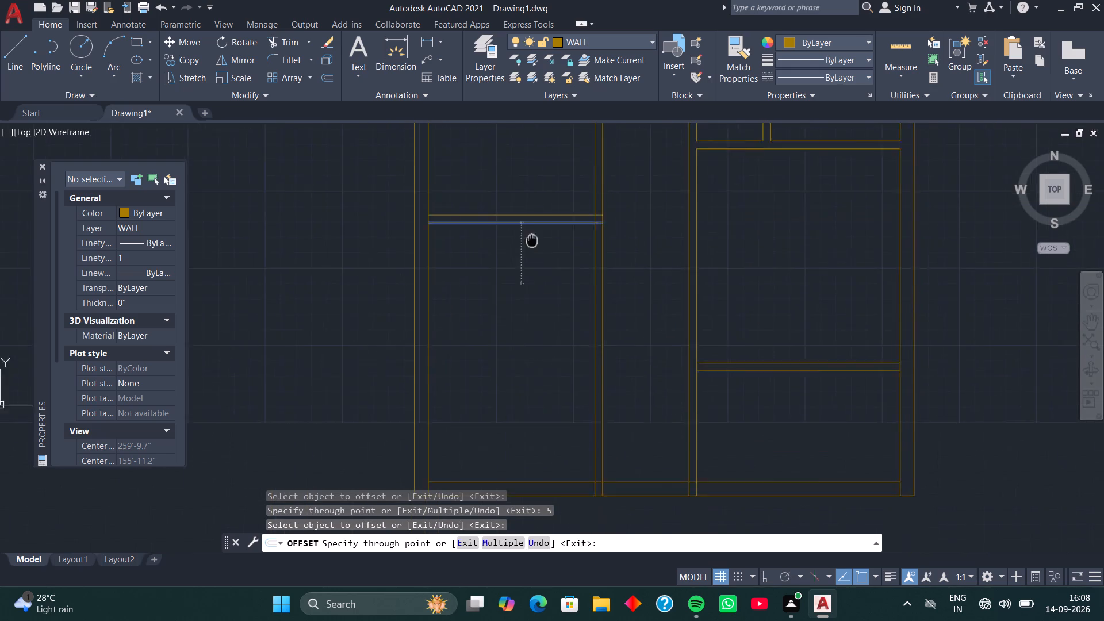
{"action": "middle_click_drag", "start_coordinate": [534, 233], "coordinate": [534, 232]}
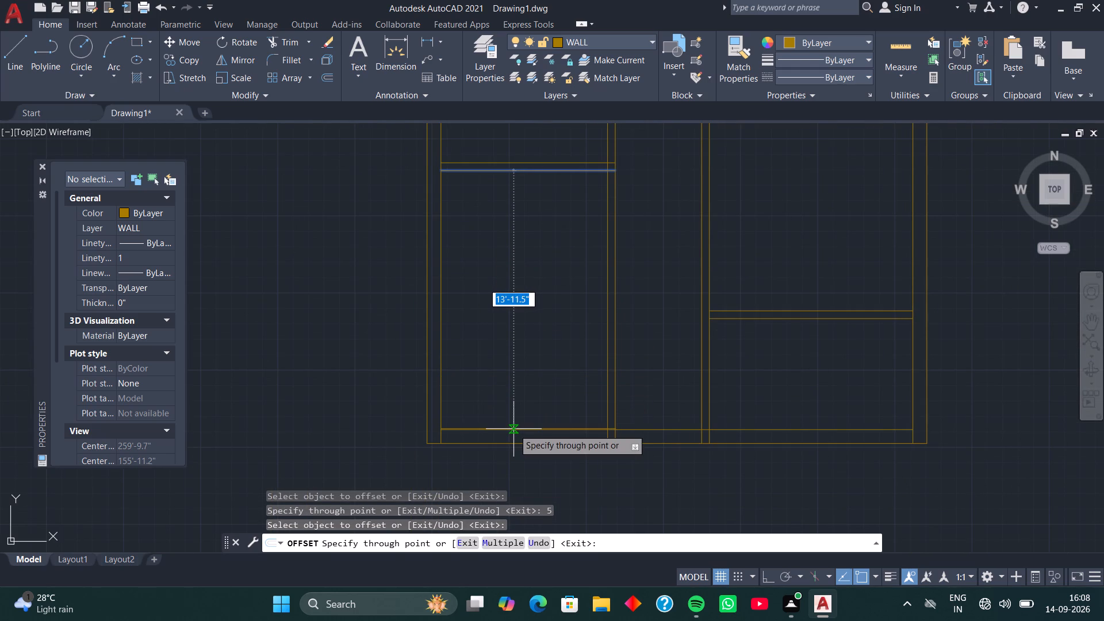
{"action": "scroll", "coordinate": [513, 429], "scroll_direction": "up", "scroll_amount": 3}
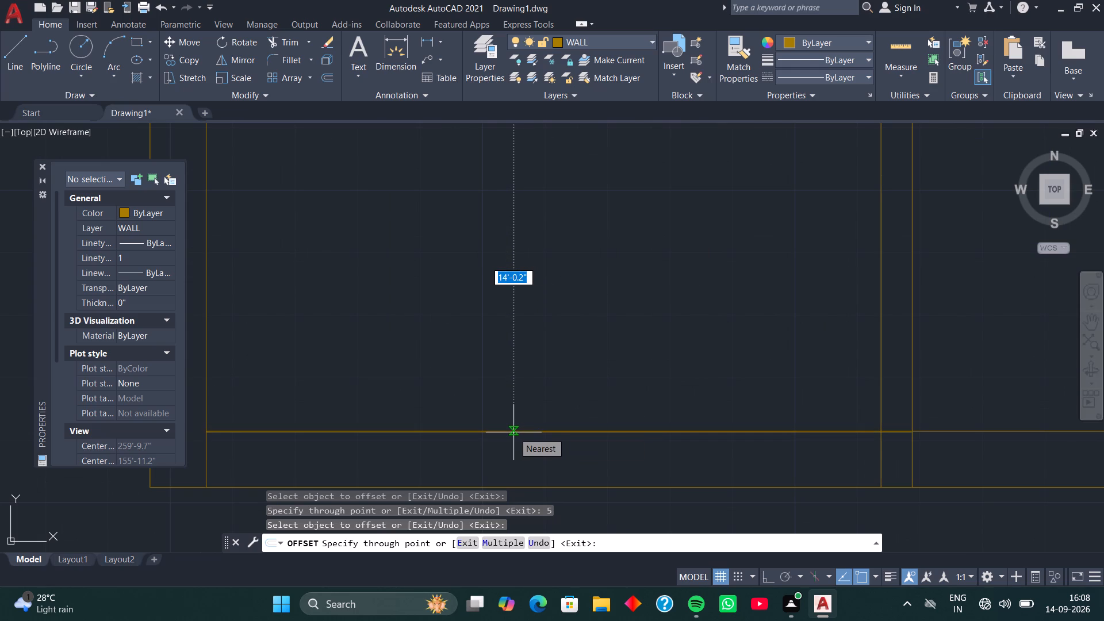
{"action": "key", "text": "space"}
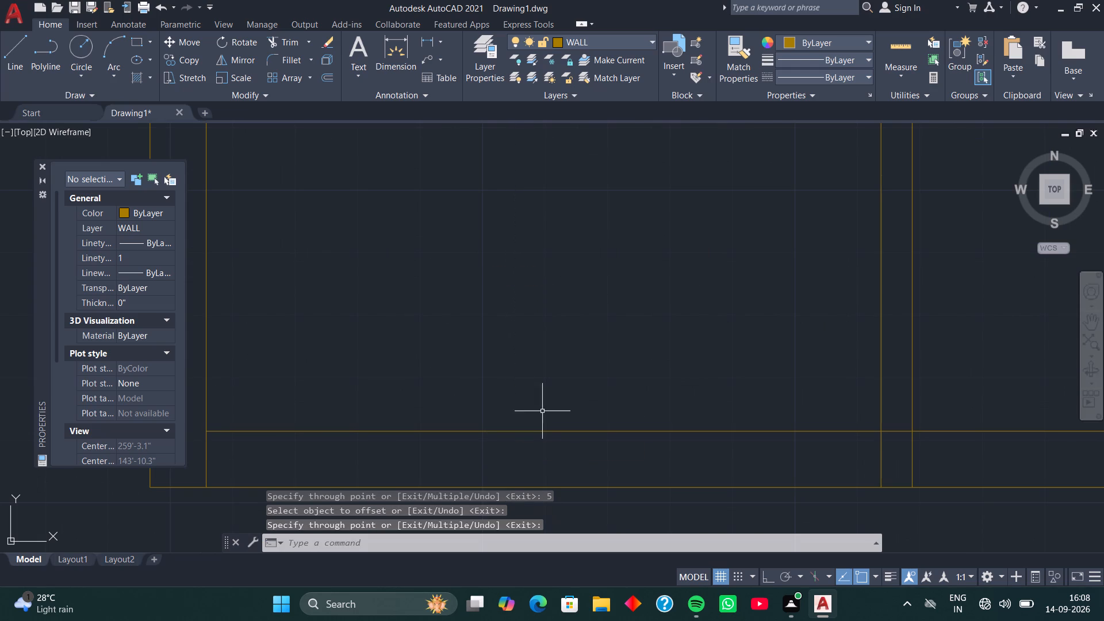
Add a vertical linear dimension to the outer line of the plan's right wall, placed just outside it.
{"action": "scroll", "coordinate": [556, 397], "scroll_direction": "down", "scroll_amount": 3}
{"action": "scroll", "coordinate": [586, 326], "scroll_direction": "down", "scroll_amount": 1}
{"action": "middle_click_drag", "start_coordinate": [578, 306], "coordinate": [550, 369]}
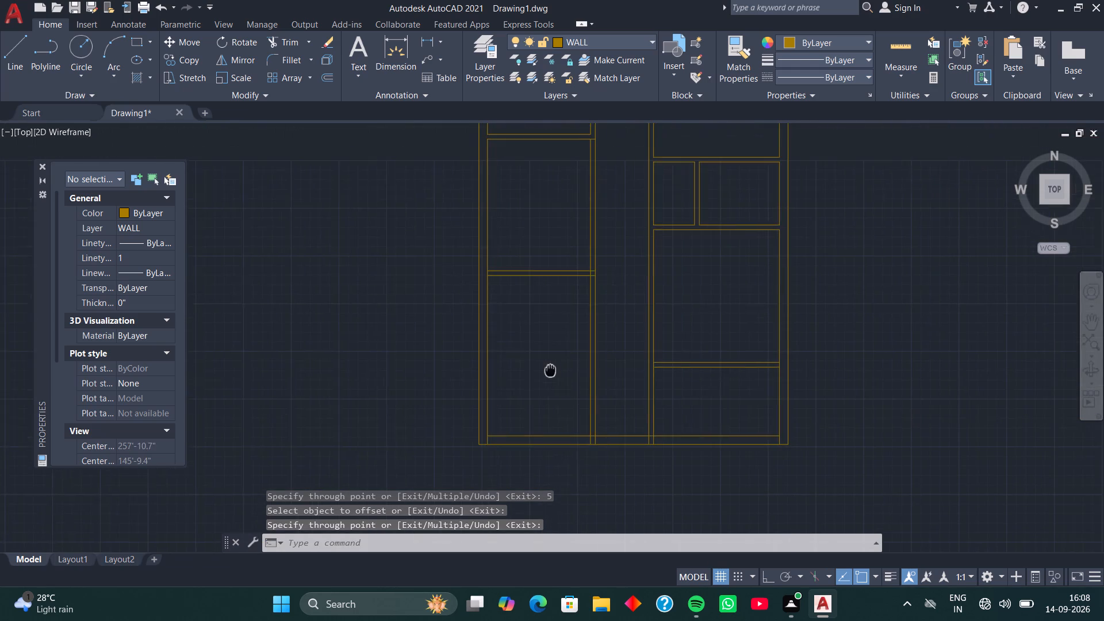
{"action": "middle_click_drag", "start_coordinate": [550, 369], "coordinate": [547, 377]}
{"action": "middle_click_drag", "start_coordinate": [594, 291], "coordinate": [538, 396]}
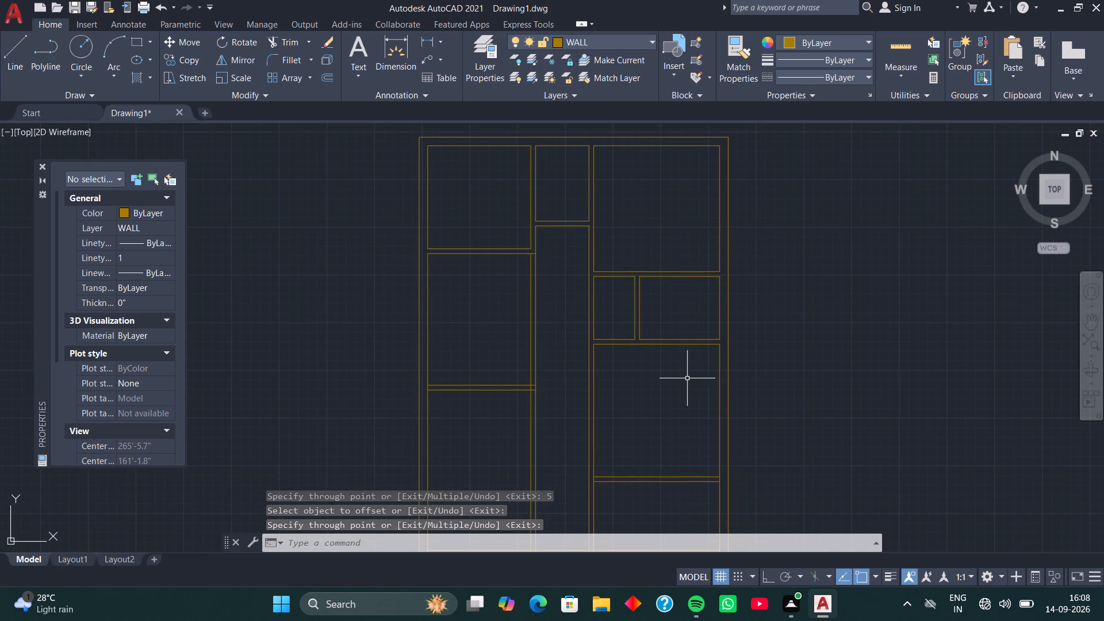
{"action": "middle_click_drag", "start_coordinate": [685, 393], "coordinate": [669, 380]}
{"action": "scroll", "coordinate": [669, 378], "scroll_direction": "down", "scroll_amount": 1}
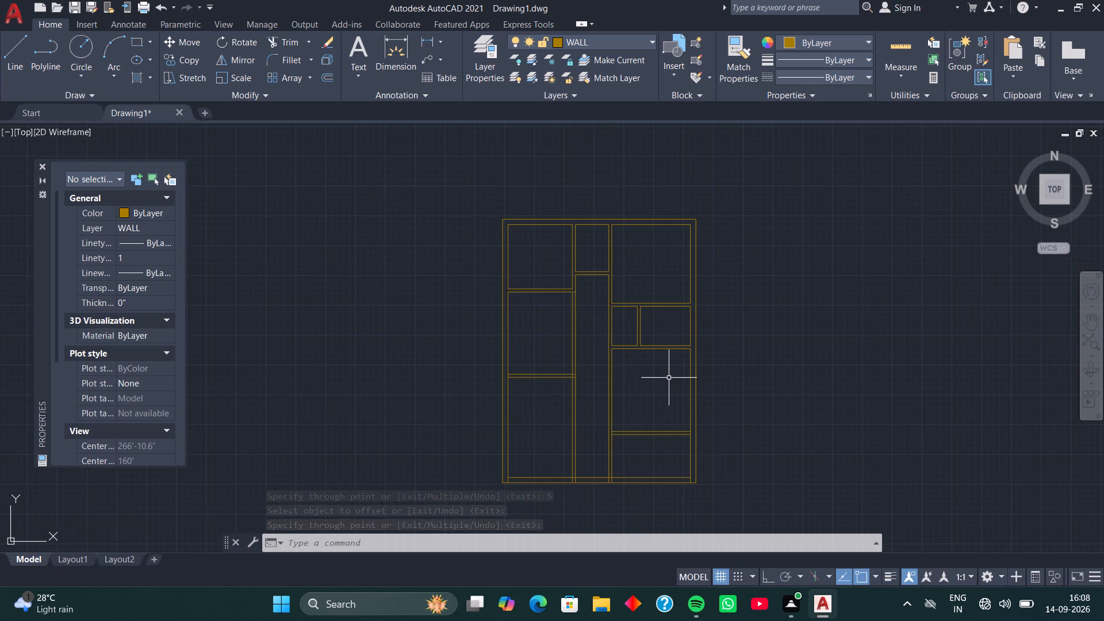
{"action": "left_click", "coordinate": [430, 43]}
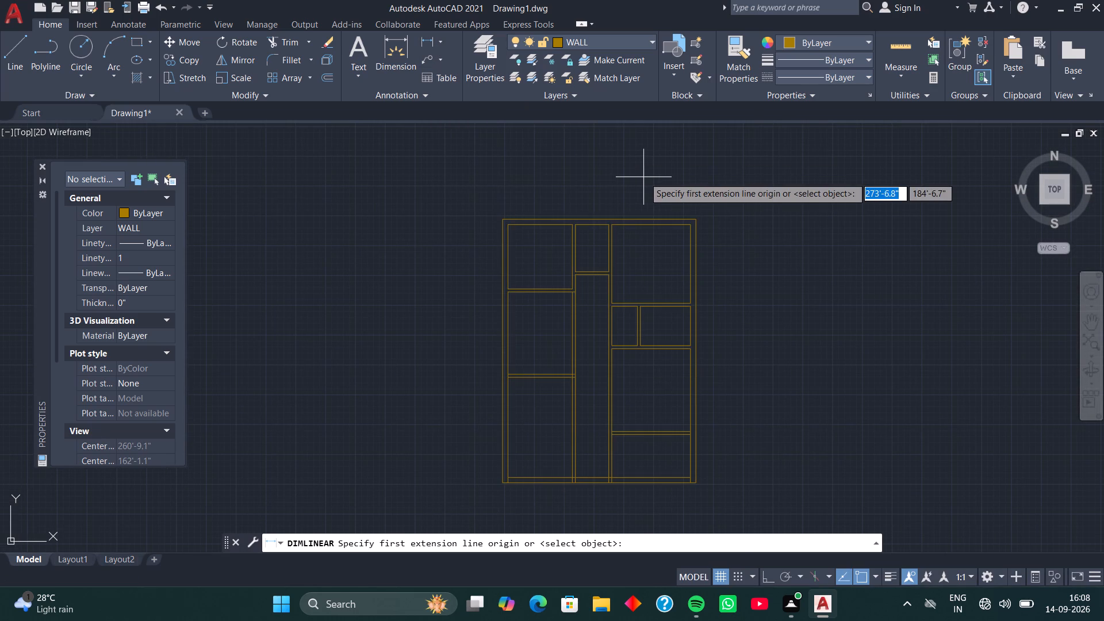
{"action": "key", "text": "space"}
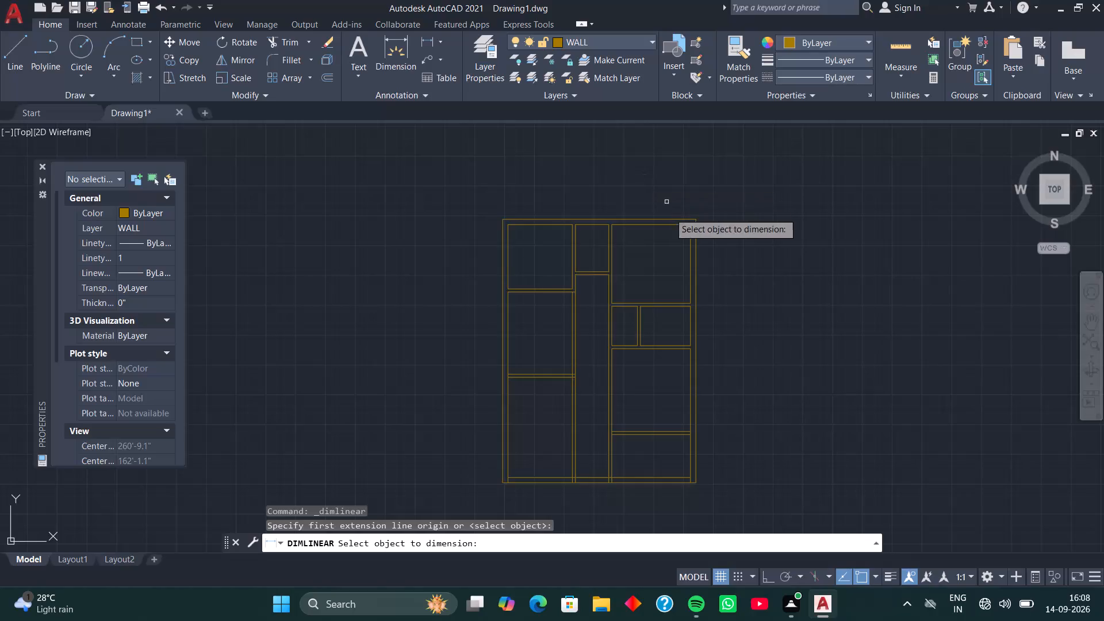
{"action": "left_click", "coordinate": [696, 289]}
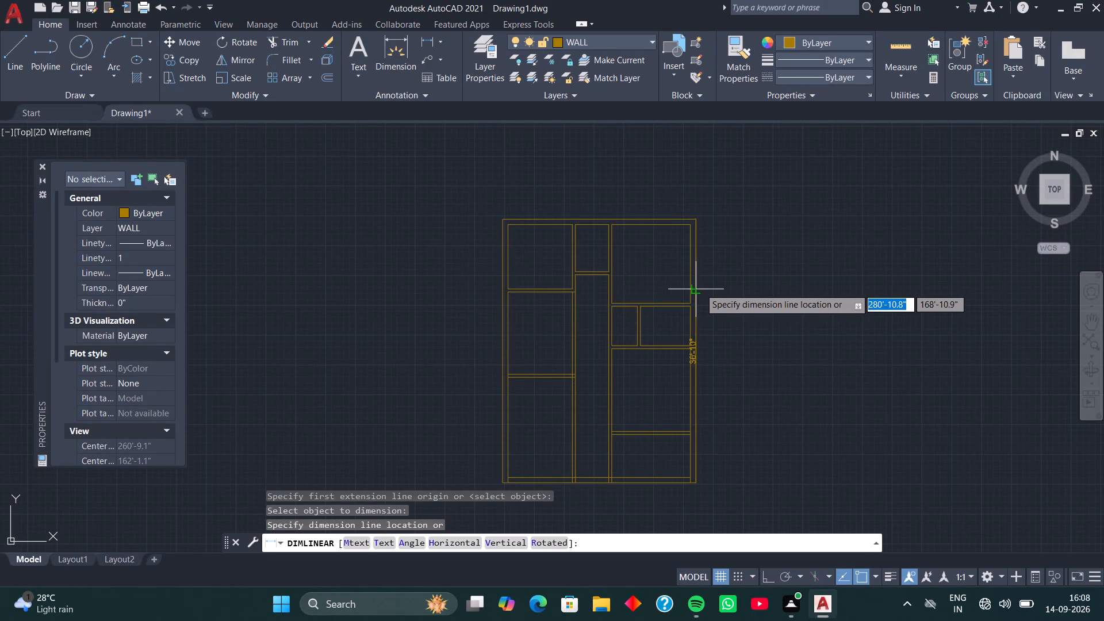
{"action": "left_click", "coordinate": [712, 286]}
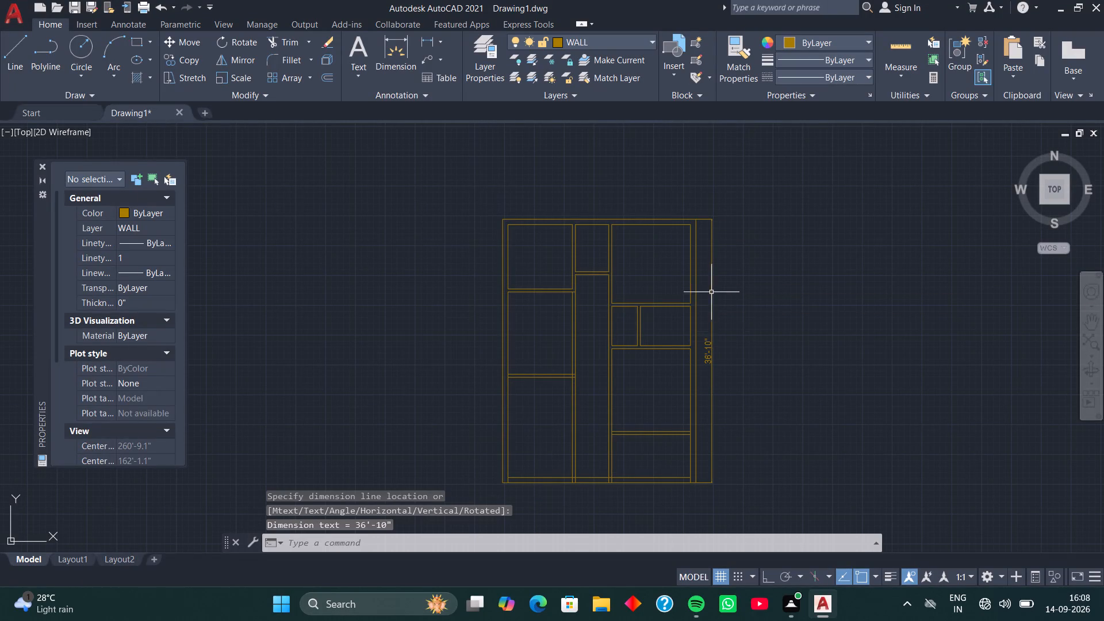
{"action": "scroll", "coordinate": [720, 351], "scroll_direction": "up", "scroll_amount": 4}
{"action": "middle_click_drag", "start_coordinate": [663, 363], "coordinate": [765, 341]}
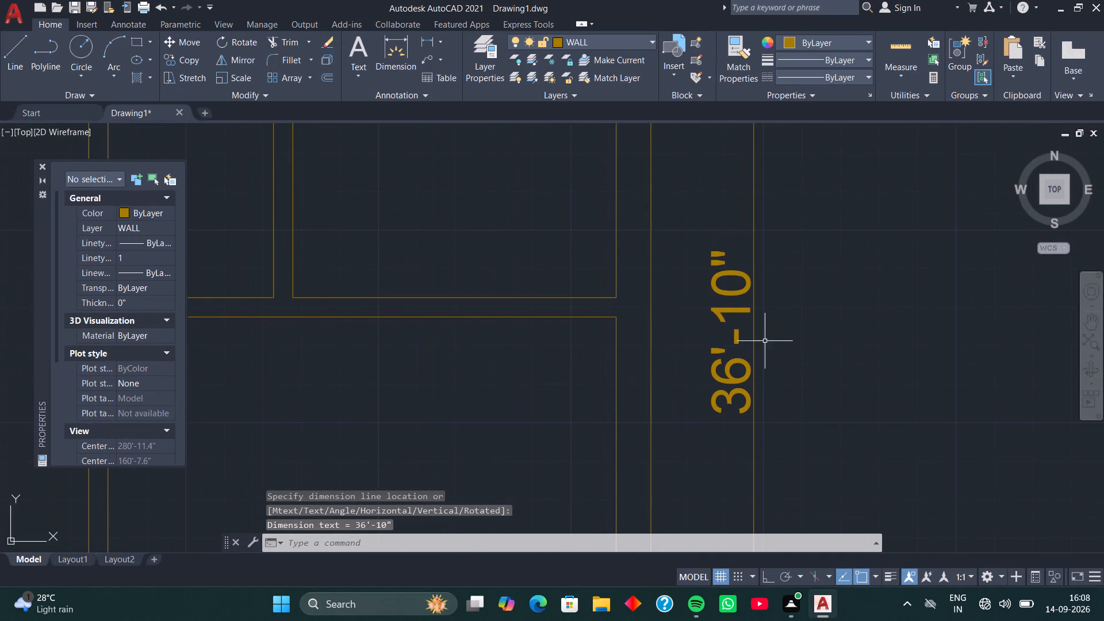
{"action": "scroll", "coordinate": [764, 342], "scroll_direction": "down", "scroll_amount": 3}
{"action": "middle_click_drag", "start_coordinate": [719, 394], "coordinate": [779, 388]}
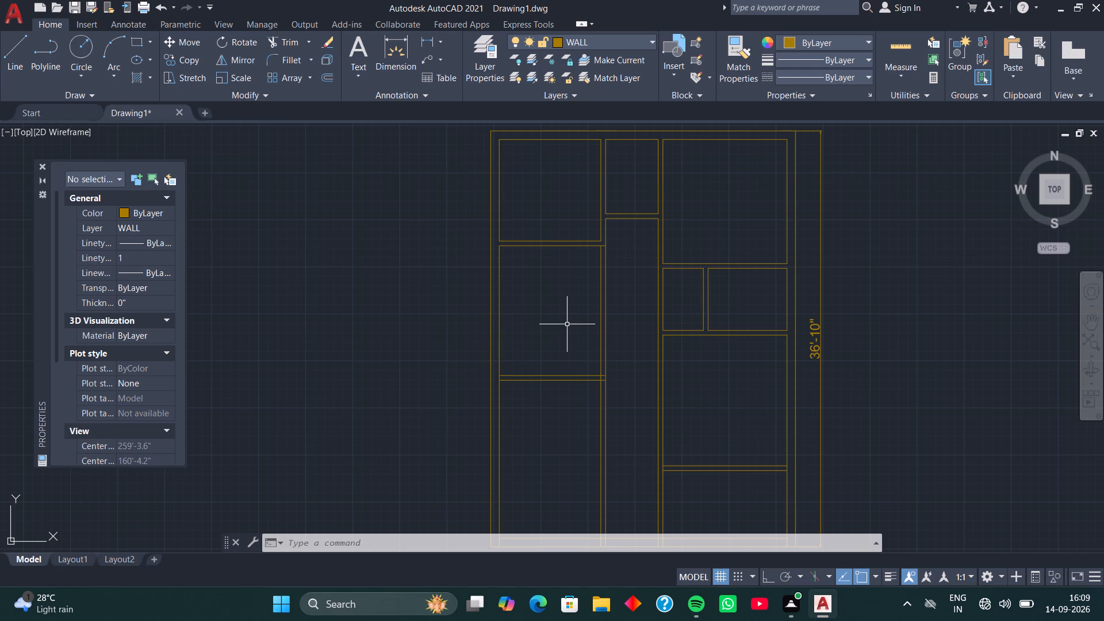
Trim both lines of the left vertical partition above and below the new cross partition, including the stub inside it.
{"action": "middle_click_drag", "start_coordinate": [567, 322], "coordinate": [542, 334]}
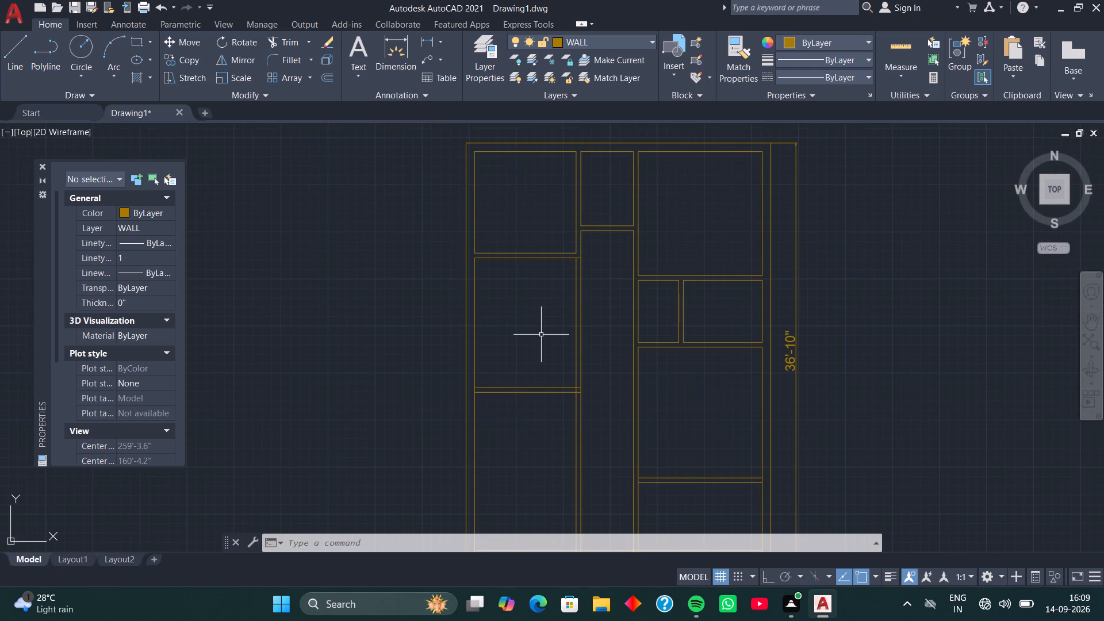
{"action": "type", "text": "TR"}
{"action": "key", "text": "space"}
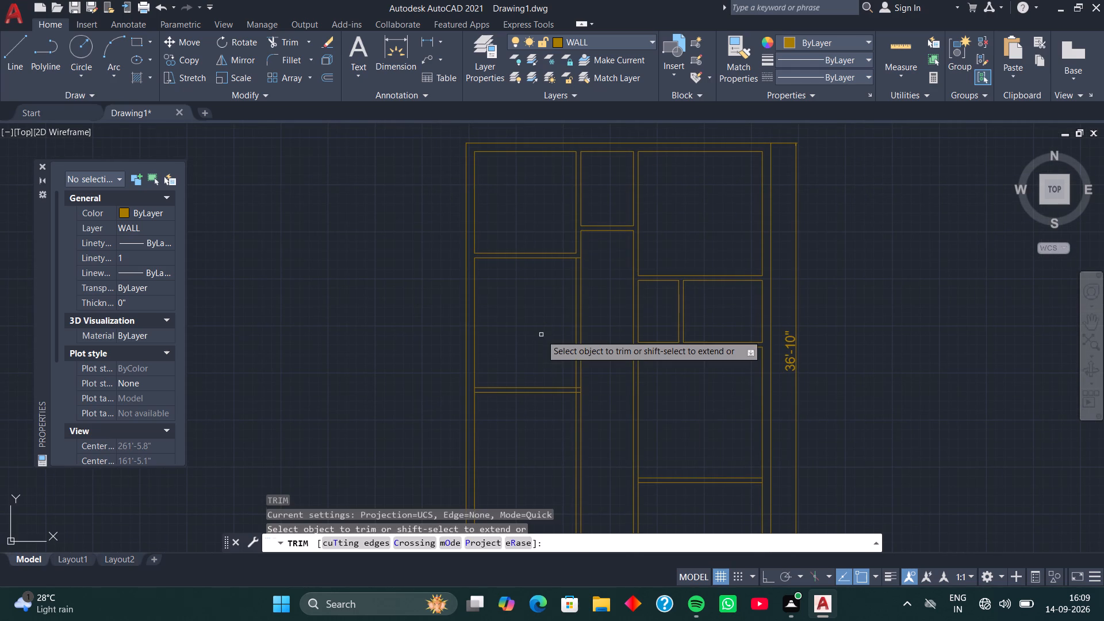
{"action": "left_click_drag", "start_coordinate": [530, 335], "coordinate": [595, 331]}
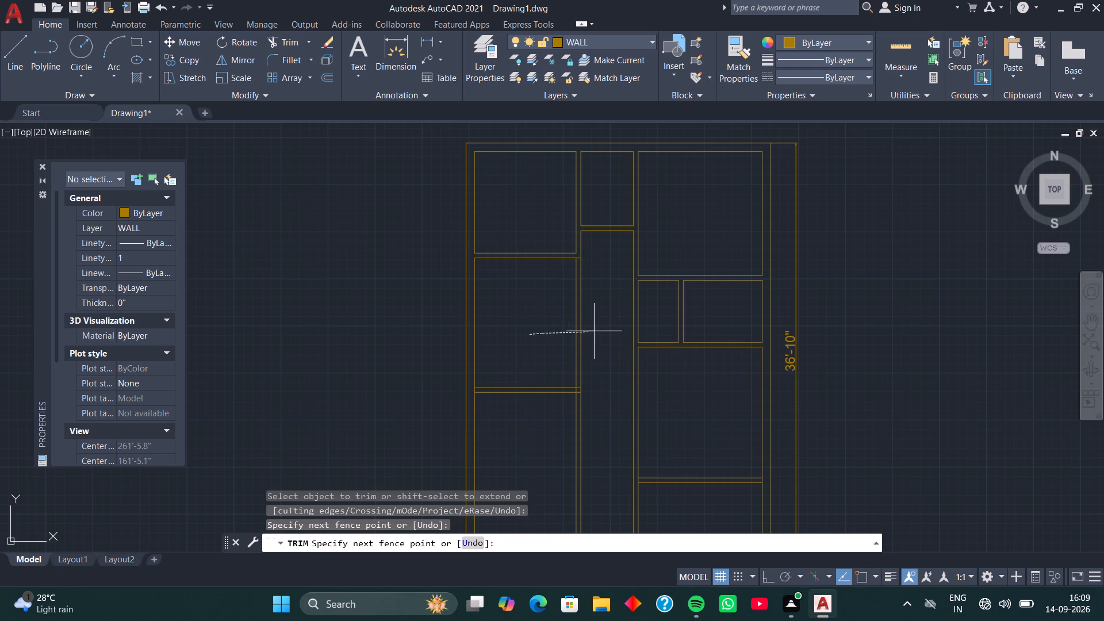
{"action": "left_click_drag", "start_coordinate": [595, 331], "coordinate": [598, 331]}
{"action": "left_click_drag", "start_coordinate": [600, 411], "coordinate": [544, 436]}
{"action": "scroll", "coordinate": [578, 400], "scroll_direction": "up", "scroll_amount": 3}
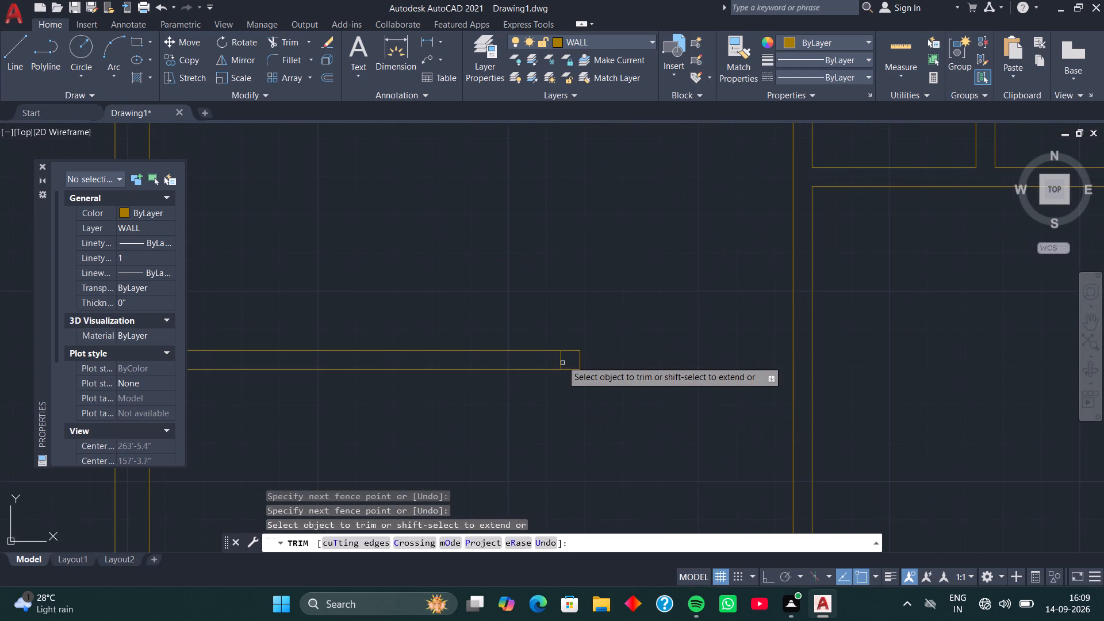
{"action": "left_click", "coordinate": [561, 357]}
Trim the short vertical stubs inside the bottom wall at both vertical partitions and at the left wall's inner line.
{"action": "scroll", "coordinate": [593, 369], "scroll_direction": "down", "scroll_amount": 3}
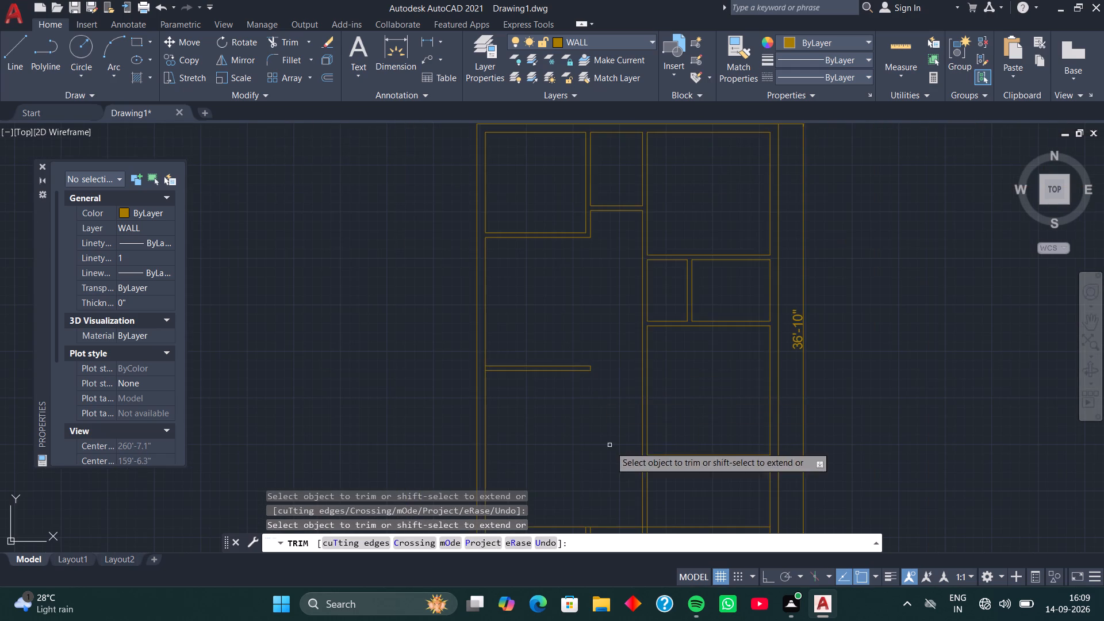
{"action": "middle_click_drag", "start_coordinate": [611, 446], "coordinate": [608, 281]}
{"action": "scroll", "coordinate": [596, 364], "scroll_direction": "up", "scroll_amount": 3}
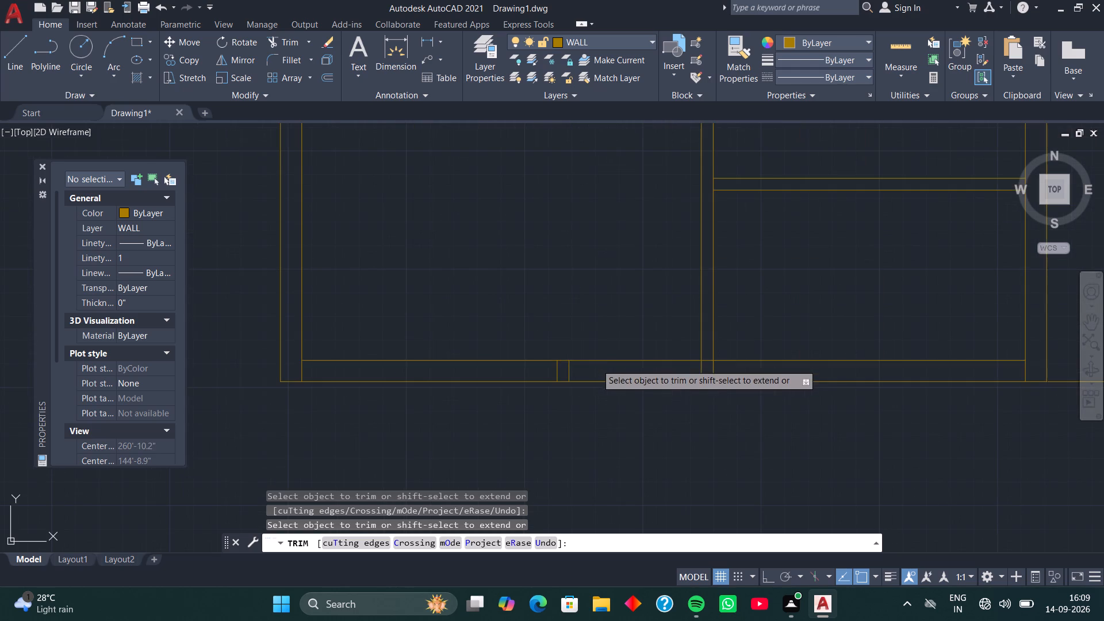
{"action": "scroll", "coordinate": [544, 370], "scroll_direction": "up", "scroll_amount": 4}
{"action": "left_click_drag", "start_coordinate": [543, 369], "coordinate": [622, 367]}
{"action": "scroll", "coordinate": [772, 377], "scroll_direction": "down", "scroll_amount": 2}
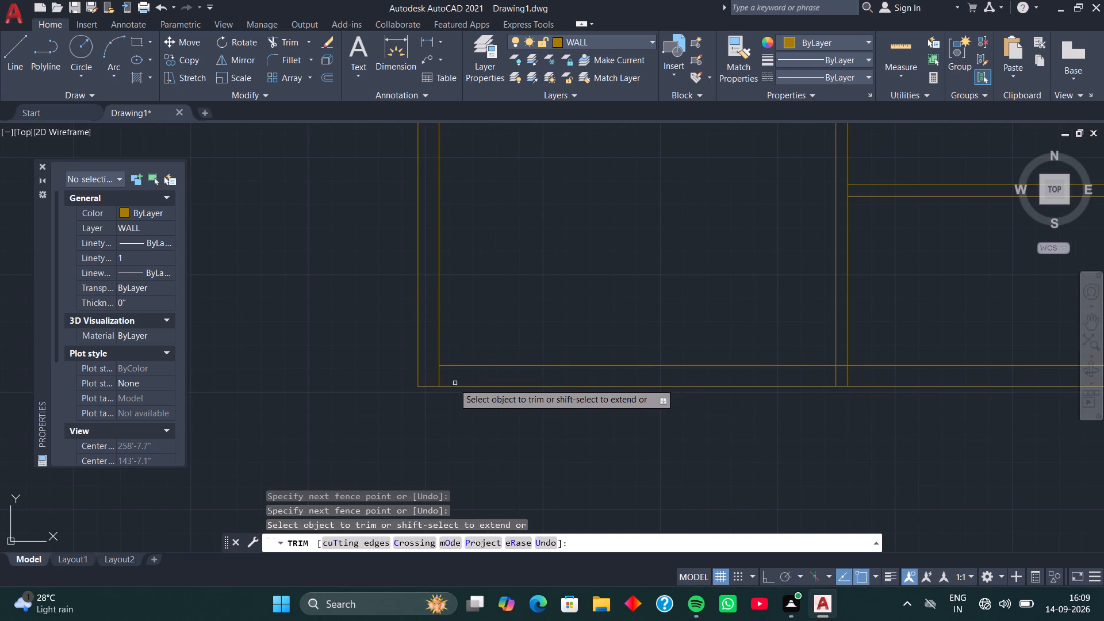
{"action": "left_click", "coordinate": [438, 377]}
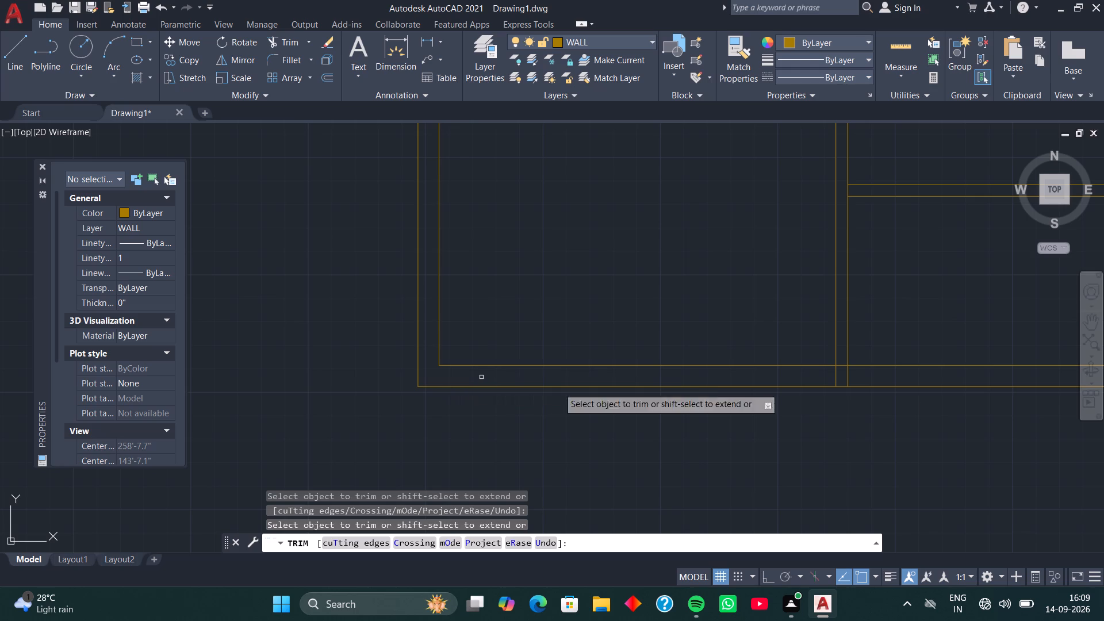
{"action": "scroll", "coordinate": [846, 378], "scroll_direction": "up", "scroll_amount": 4}
{"action": "left_click_drag", "start_coordinate": [843, 359], "coordinate": [782, 378]}
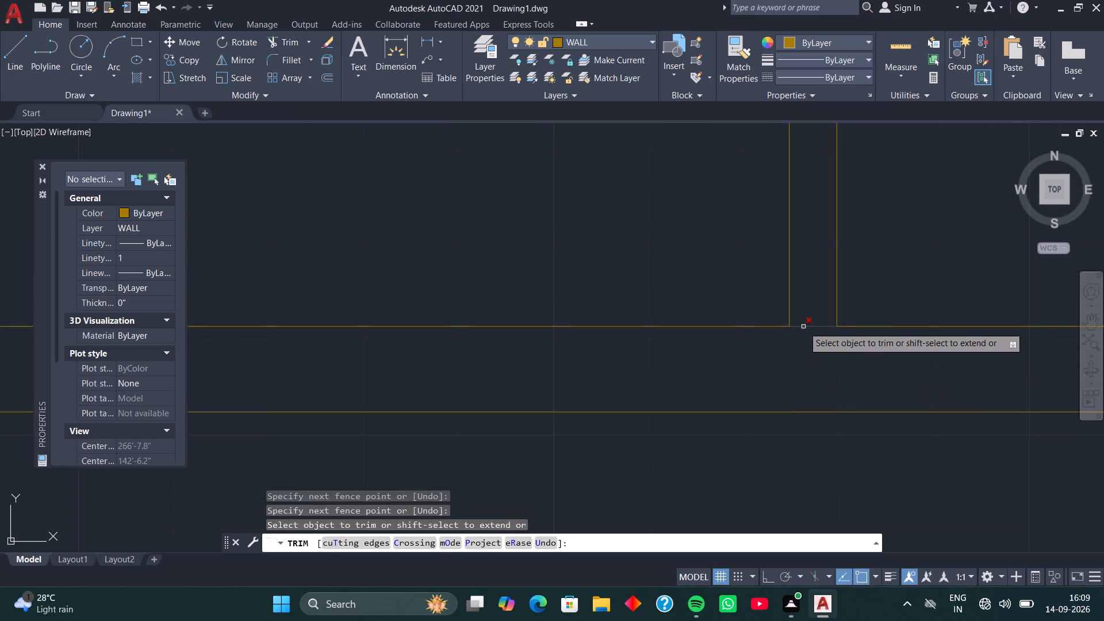
{"action": "scroll", "coordinate": [690, 293], "scroll_direction": "down", "scroll_amount": 5}
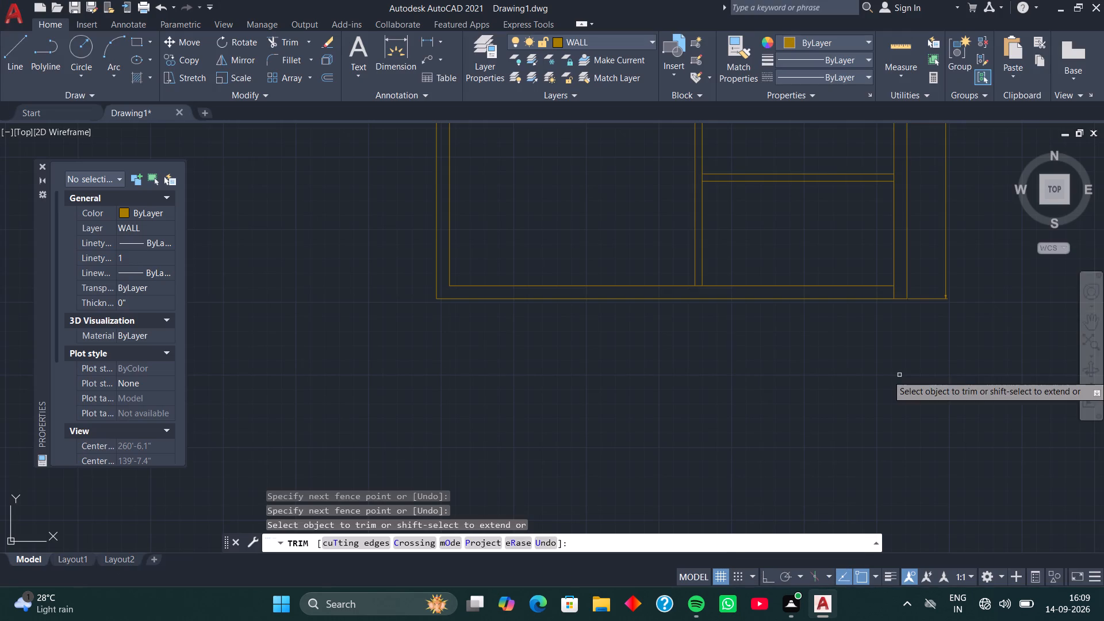
Trim the left wall's inner line between the two lines of the left cross partition.
{"action": "scroll", "coordinate": [672, 335], "scroll_direction": "down", "scroll_amount": 2}
{"action": "middle_click_drag", "start_coordinate": [630, 227], "coordinate": [619, 261]}
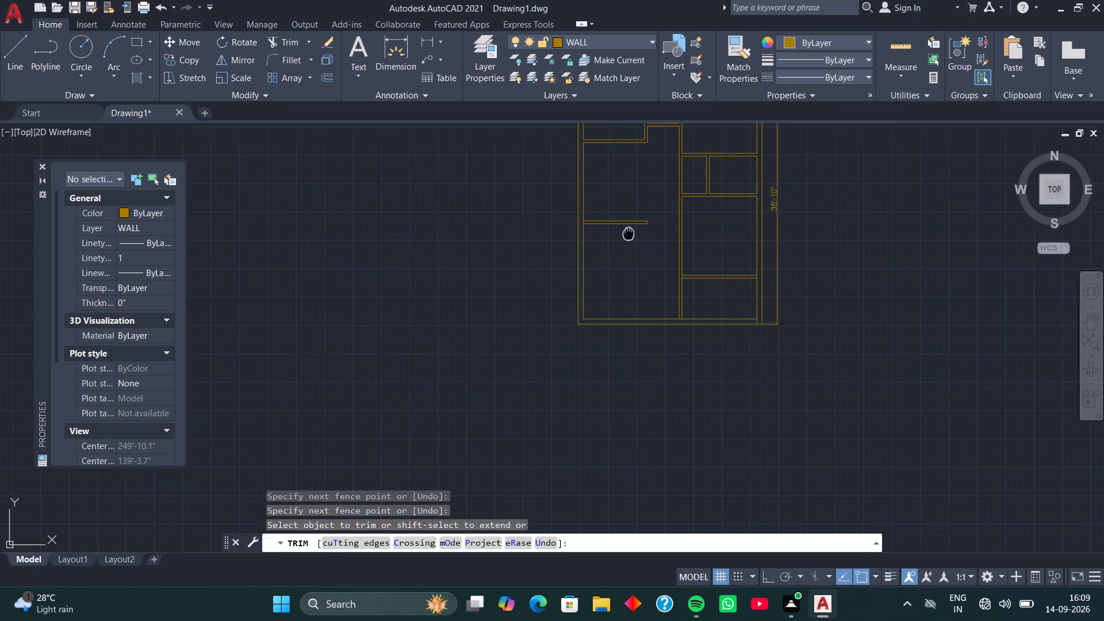
{"action": "middle_click_drag", "start_coordinate": [619, 261], "coordinate": [597, 356]}
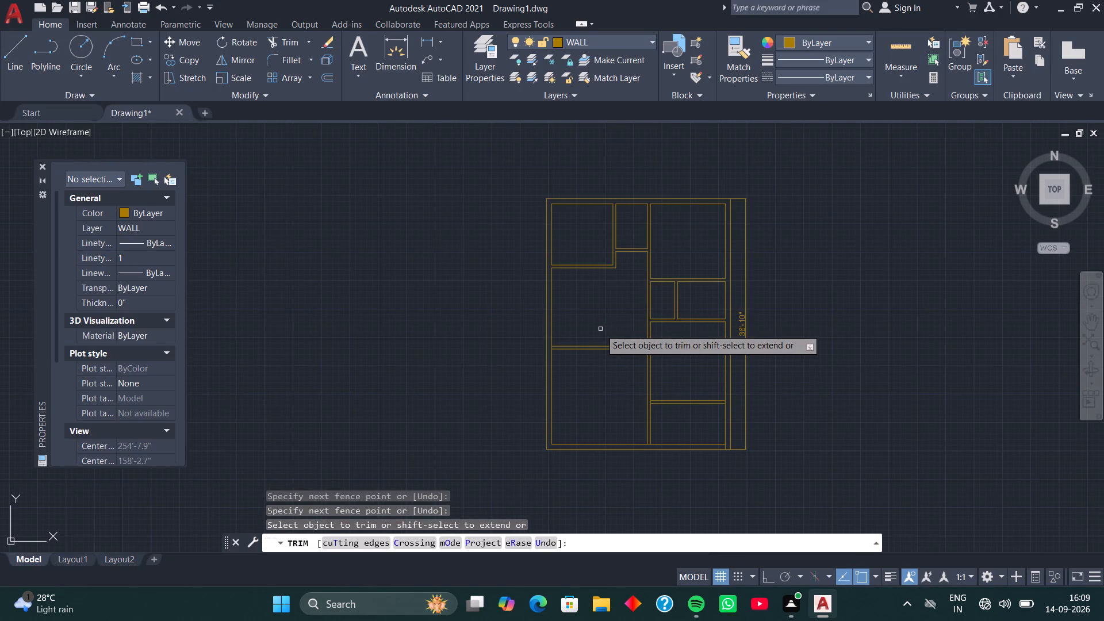
{"action": "key", "text": "space"}
{"action": "key", "text": "space"}
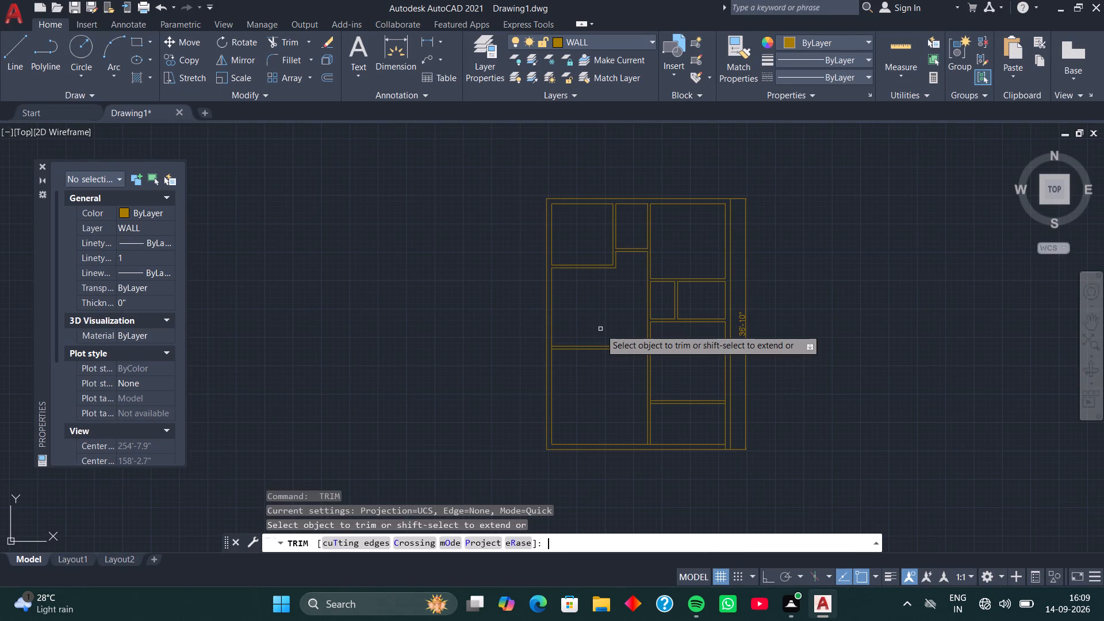
{"action": "scroll", "coordinate": [518, 340], "scroll_direction": "up", "scroll_amount": 2}
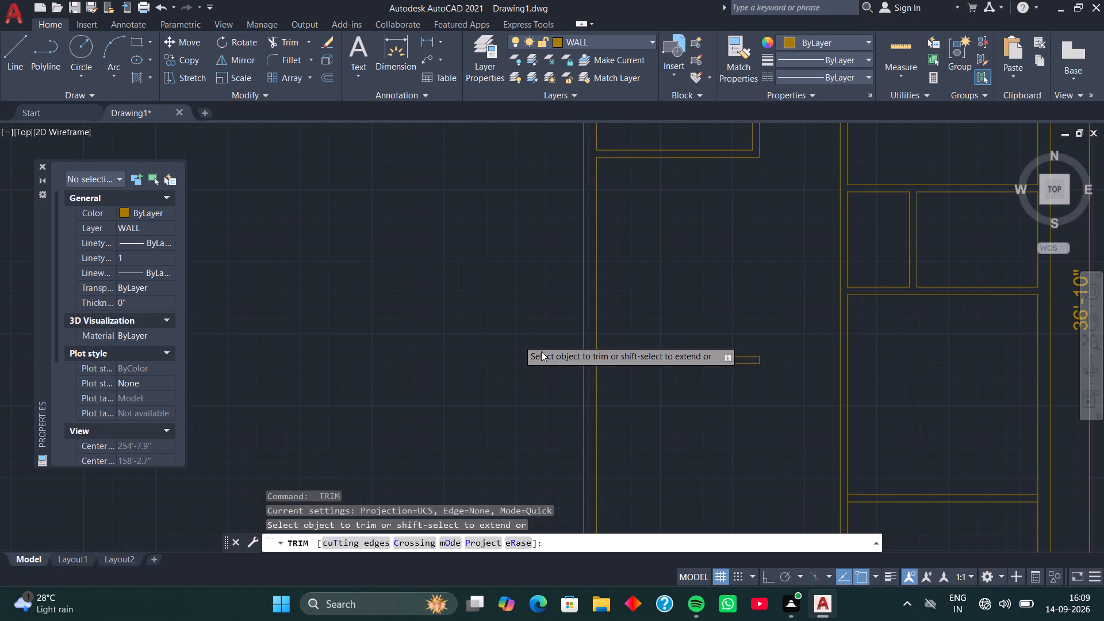
{"action": "scroll", "coordinate": [593, 355], "scroll_direction": "up", "scroll_amount": 5}
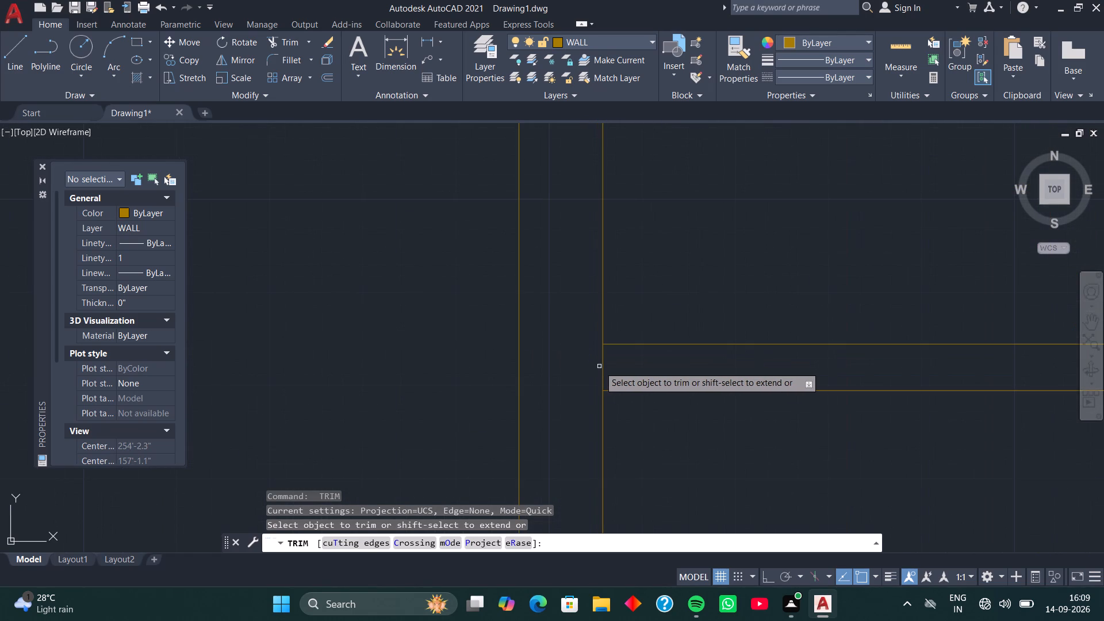
{"action": "left_click", "coordinate": [603, 366]}
{"action": "key", "text": "space"}
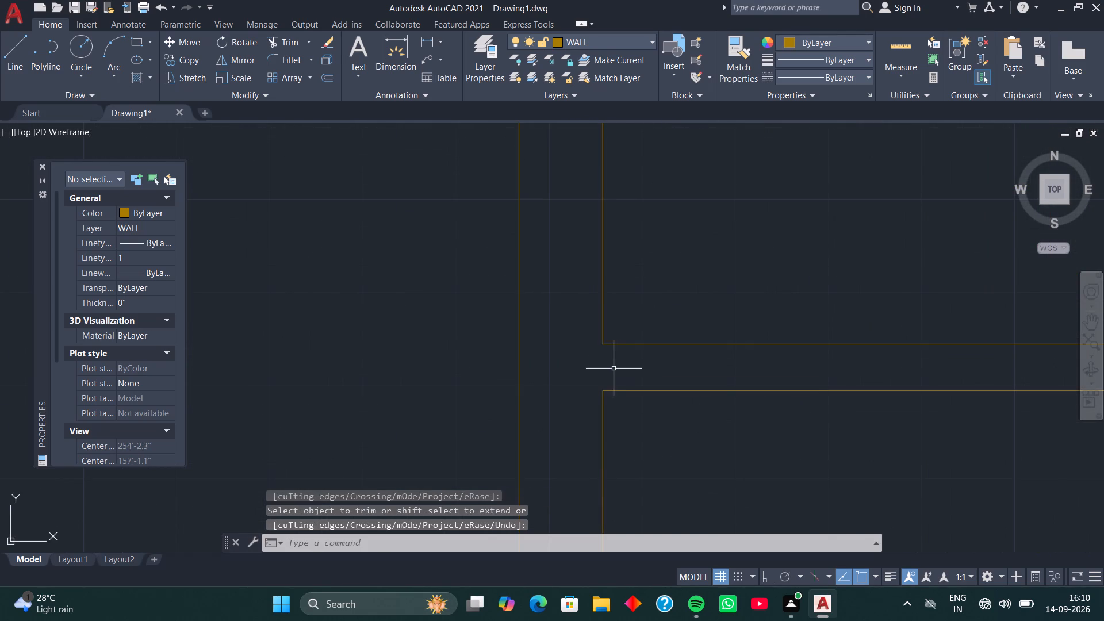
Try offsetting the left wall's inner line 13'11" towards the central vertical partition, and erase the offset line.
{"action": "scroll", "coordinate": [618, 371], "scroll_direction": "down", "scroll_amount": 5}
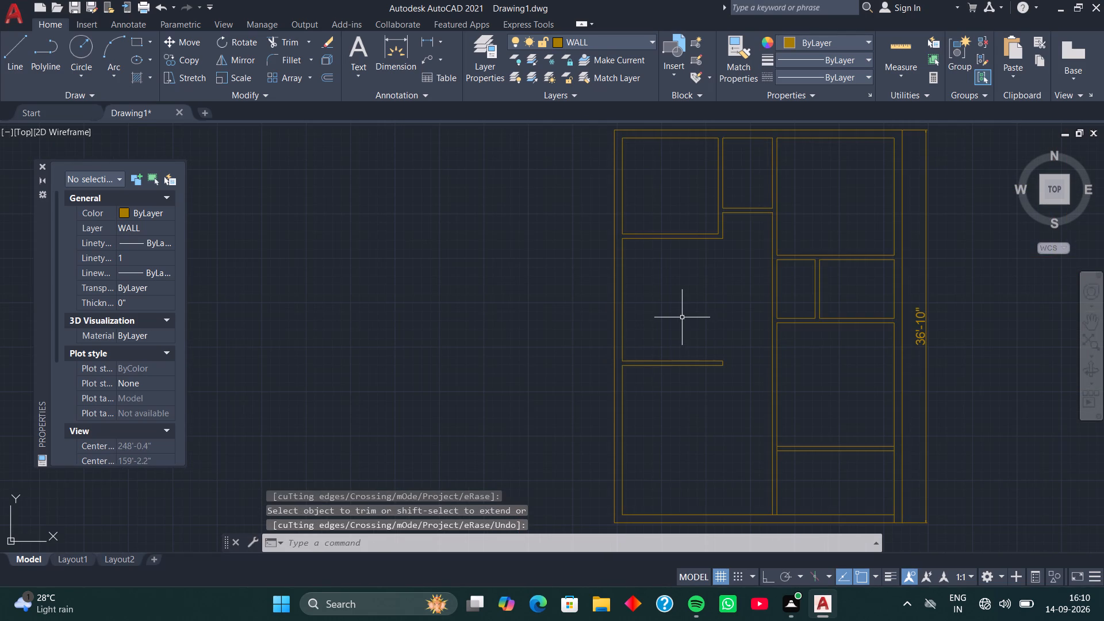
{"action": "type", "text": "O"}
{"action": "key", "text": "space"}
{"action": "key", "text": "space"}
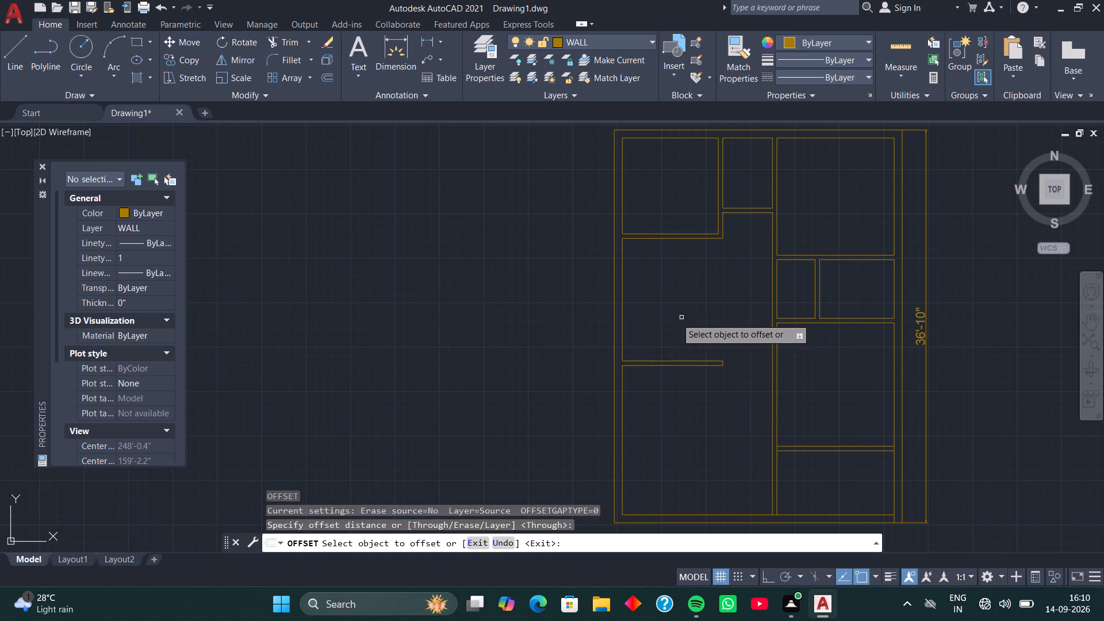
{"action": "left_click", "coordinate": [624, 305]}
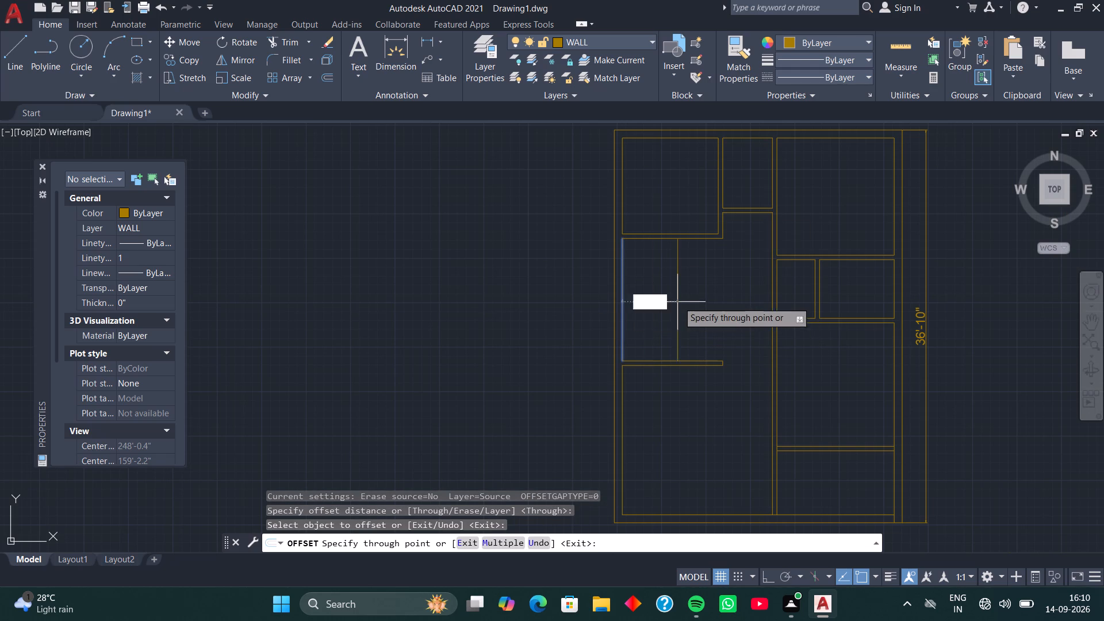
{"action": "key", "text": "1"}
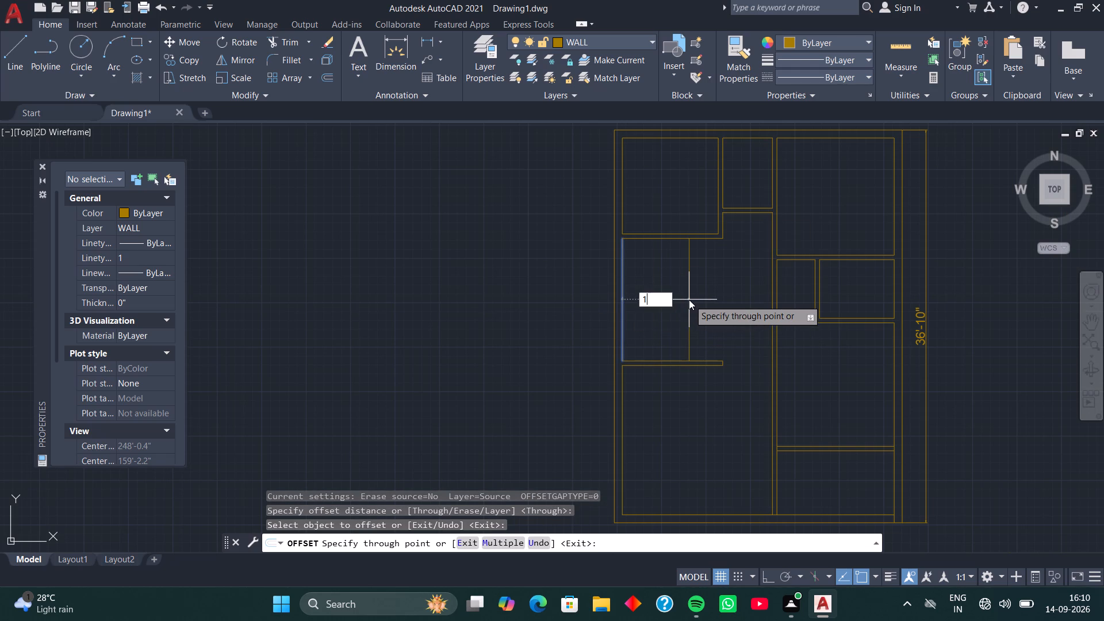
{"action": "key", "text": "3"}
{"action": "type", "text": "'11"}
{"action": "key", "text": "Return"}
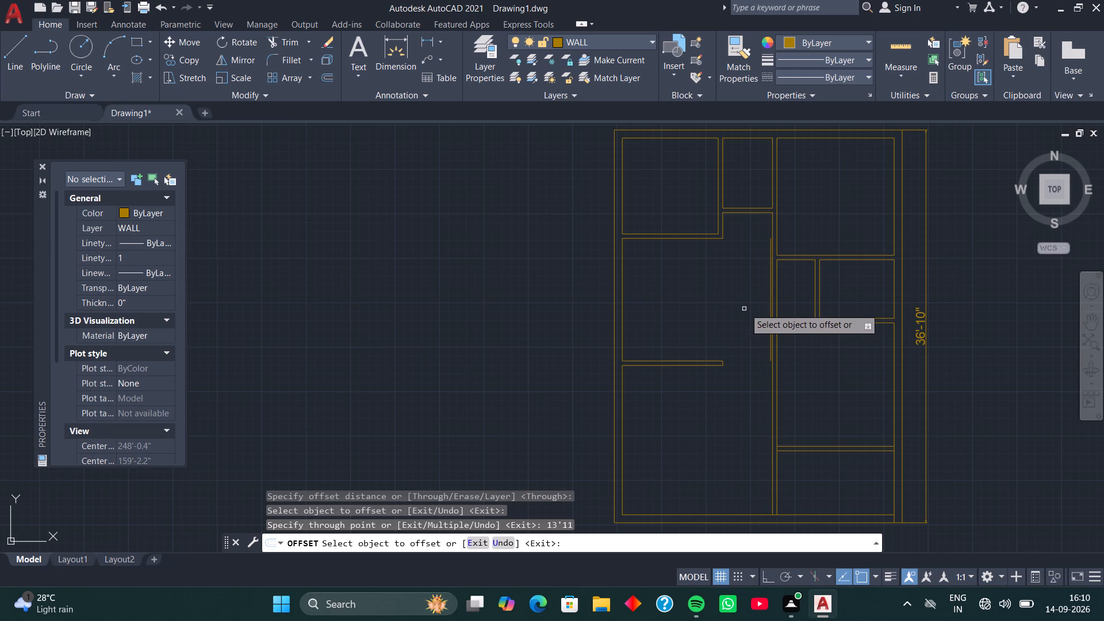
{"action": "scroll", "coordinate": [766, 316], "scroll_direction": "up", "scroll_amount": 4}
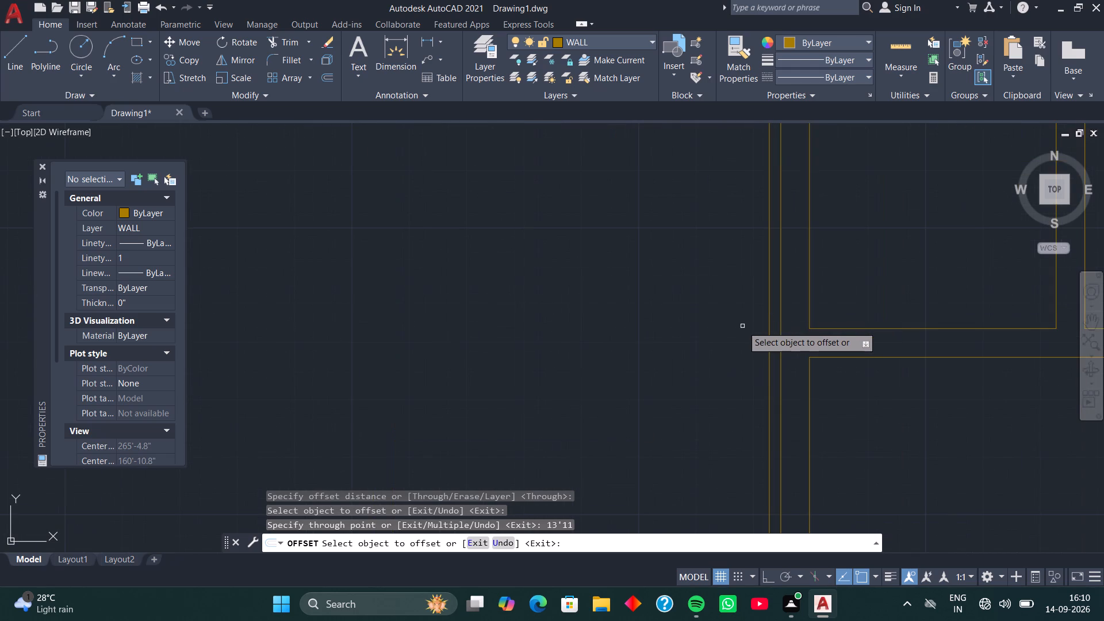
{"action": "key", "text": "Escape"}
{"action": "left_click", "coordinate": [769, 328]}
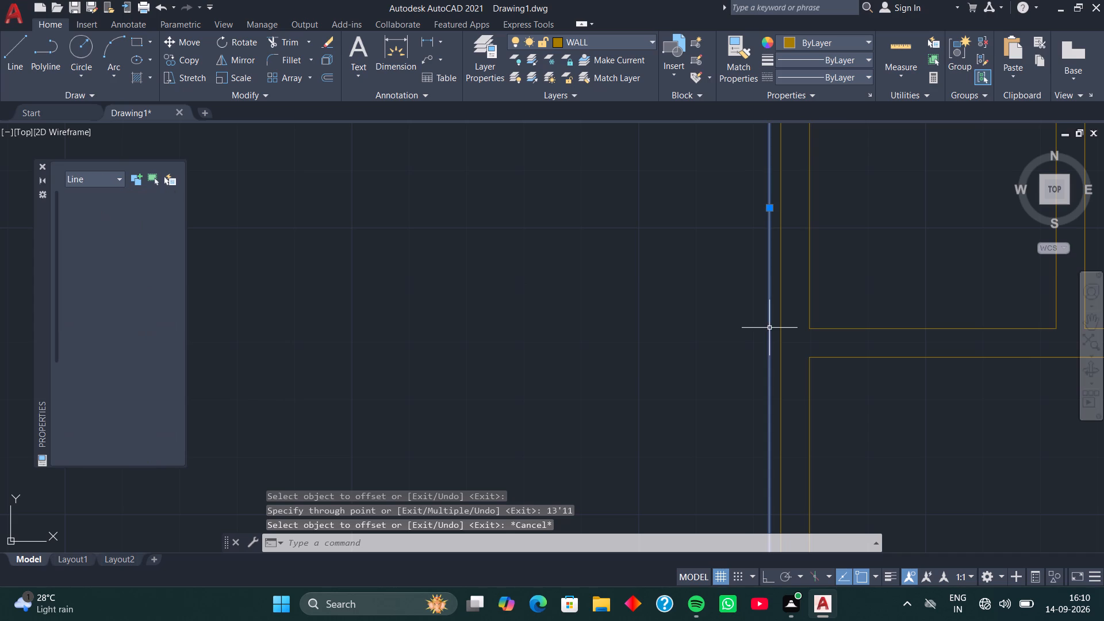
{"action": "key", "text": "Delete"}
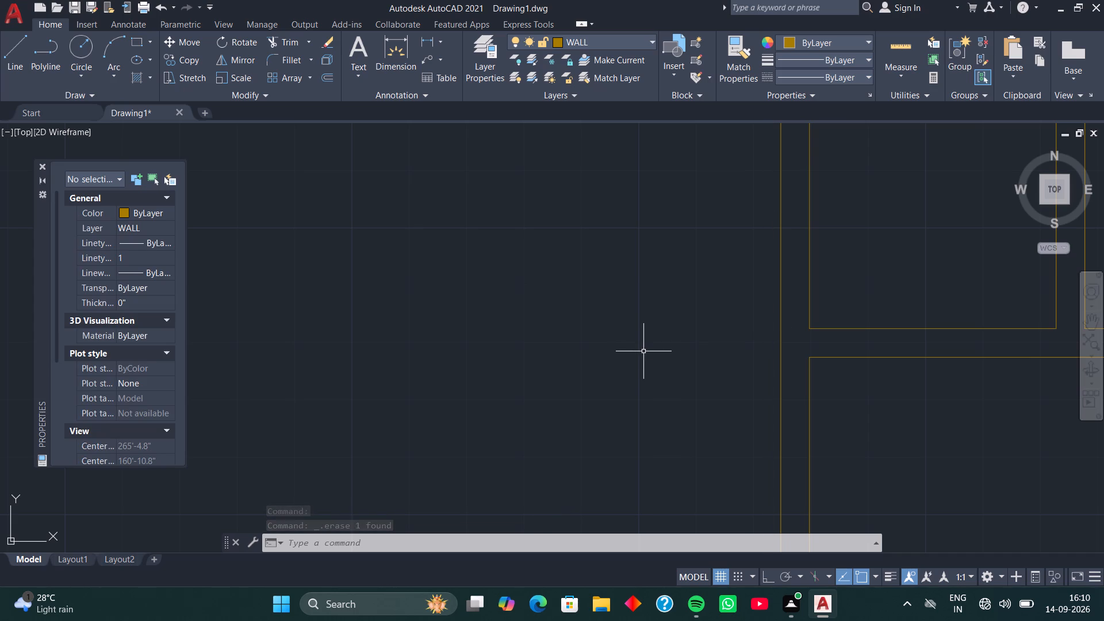
Extend both lines of the left cross partition to meet the central vertical partition.
{"action": "scroll", "coordinate": [647, 357], "scroll_direction": "down", "scroll_amount": 3}
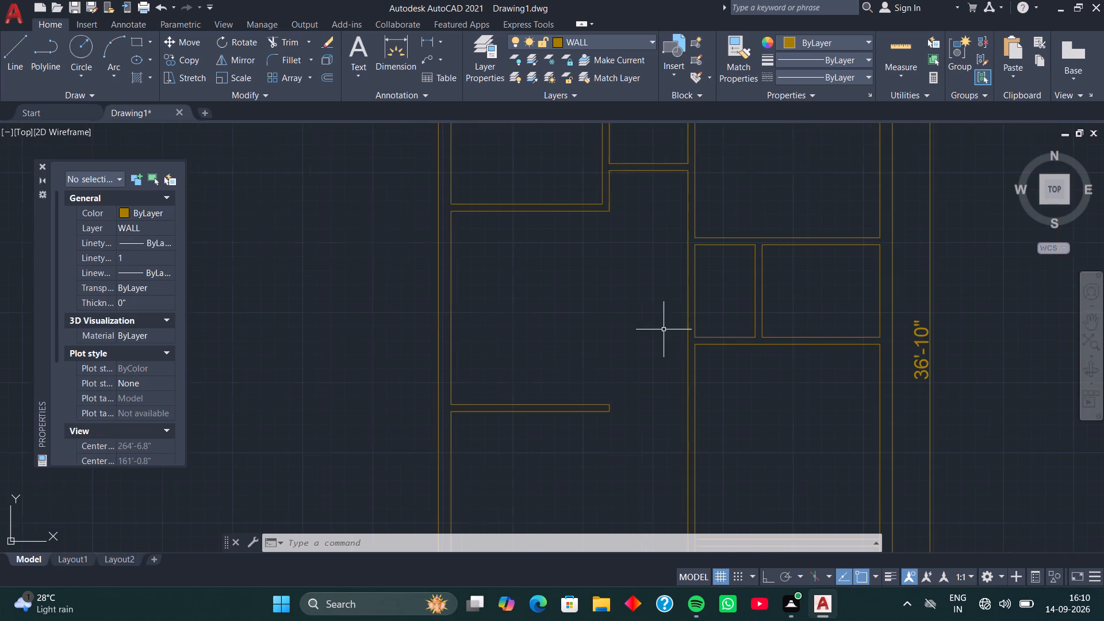
{"action": "middle_click_drag", "start_coordinate": [653, 371], "coordinate": [662, 214]}
{"action": "middle_click_drag", "start_coordinate": [666, 271], "coordinate": [660, 248]}
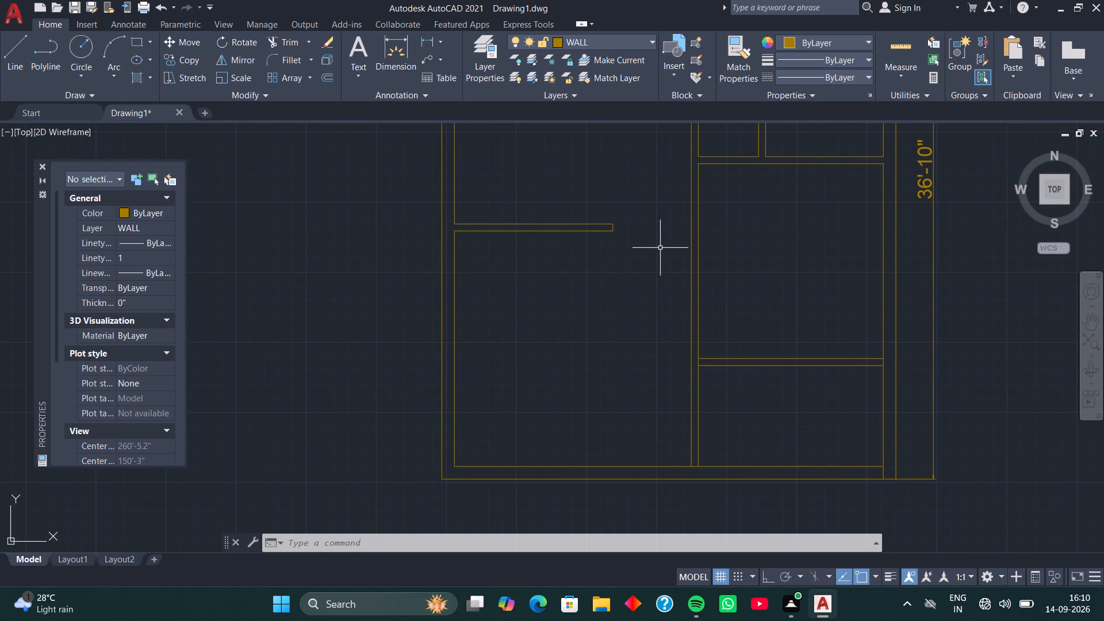
{"action": "scroll", "coordinate": [616, 246], "scroll_direction": "up", "scroll_amount": 1}
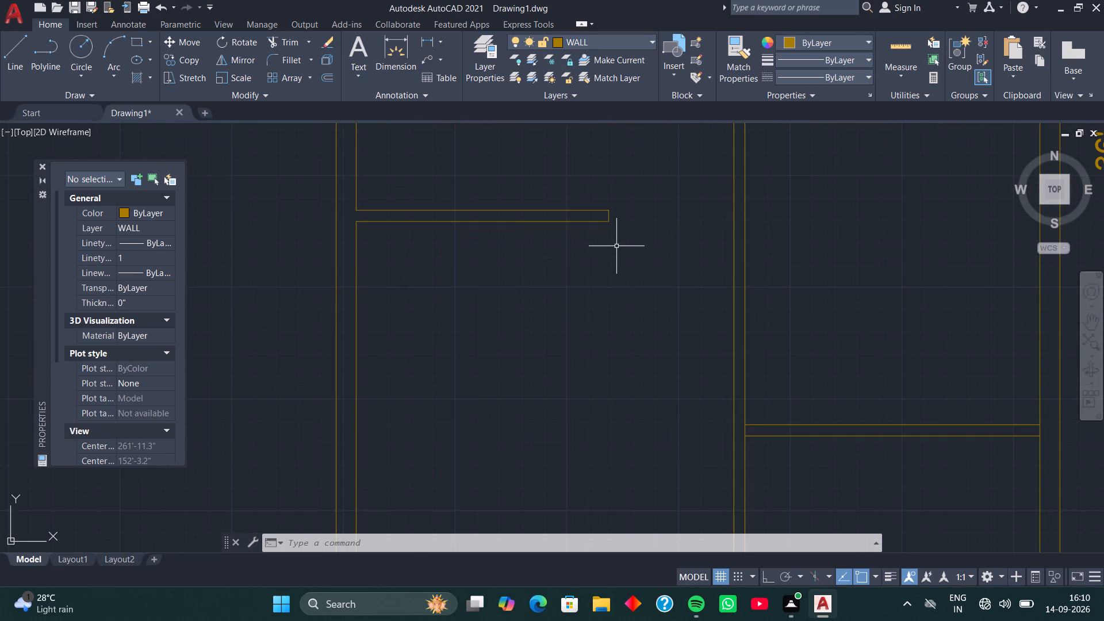
{"action": "scroll", "coordinate": [616, 252], "scroll_direction": "down", "scroll_amount": 2}
{"action": "key", "text": "e"}
{"action": "key", "text": "x"}
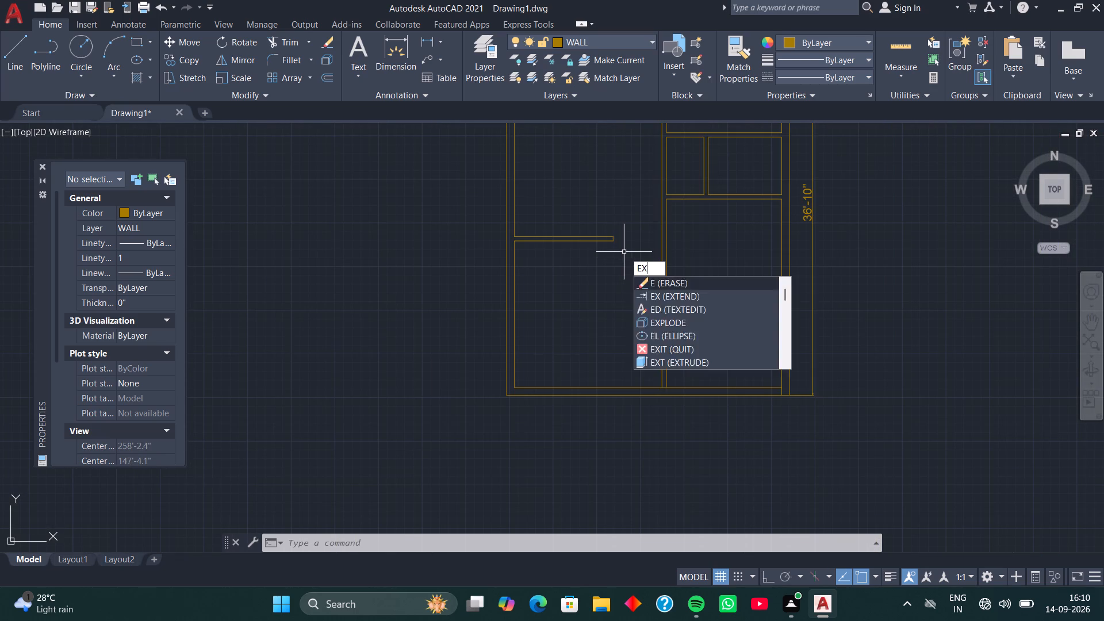
{"action": "key", "text": "space"}
{"action": "left_click_drag", "start_coordinate": [592, 207], "coordinate": [589, 266]}
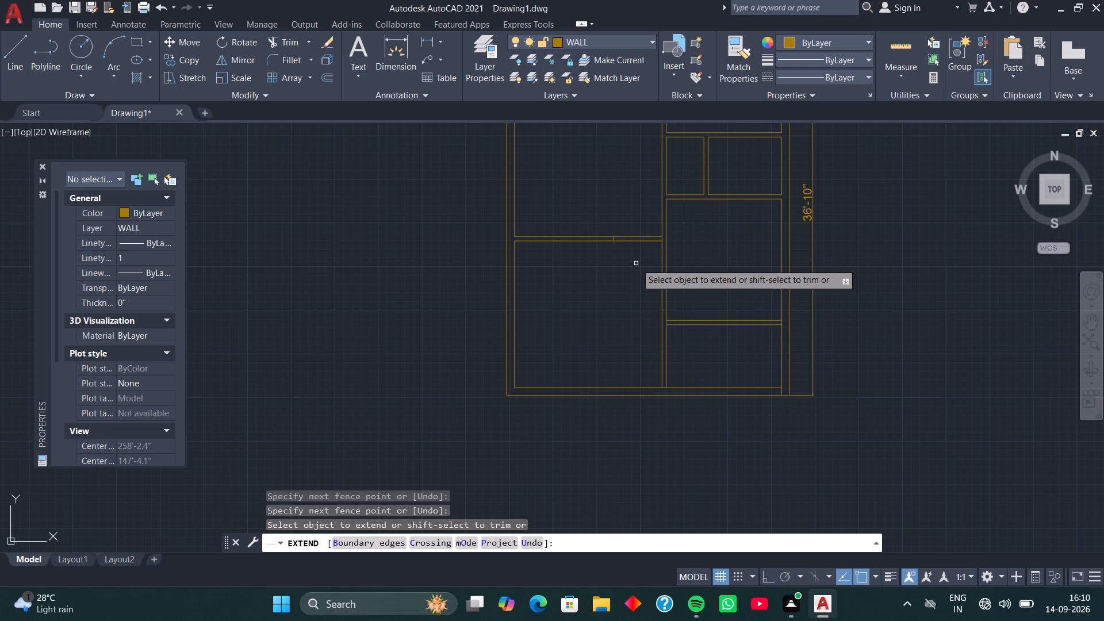
{"action": "key", "text": "space"}
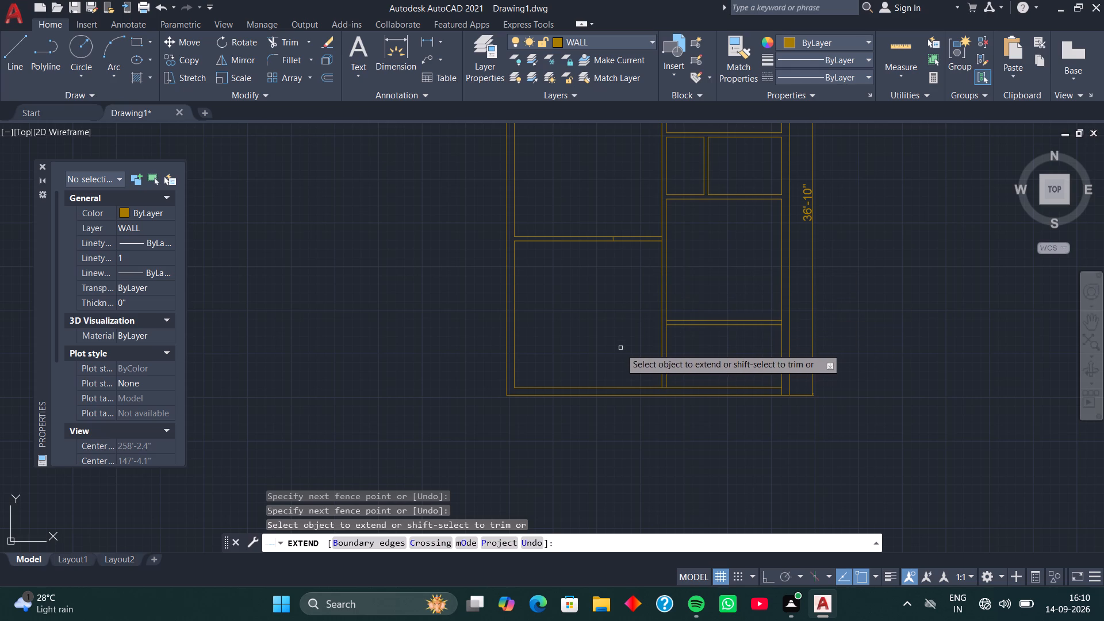
Extend the lower line of the bottom-right cross partition to the far line of the central vertical partition.
{"action": "key", "text": "e"}
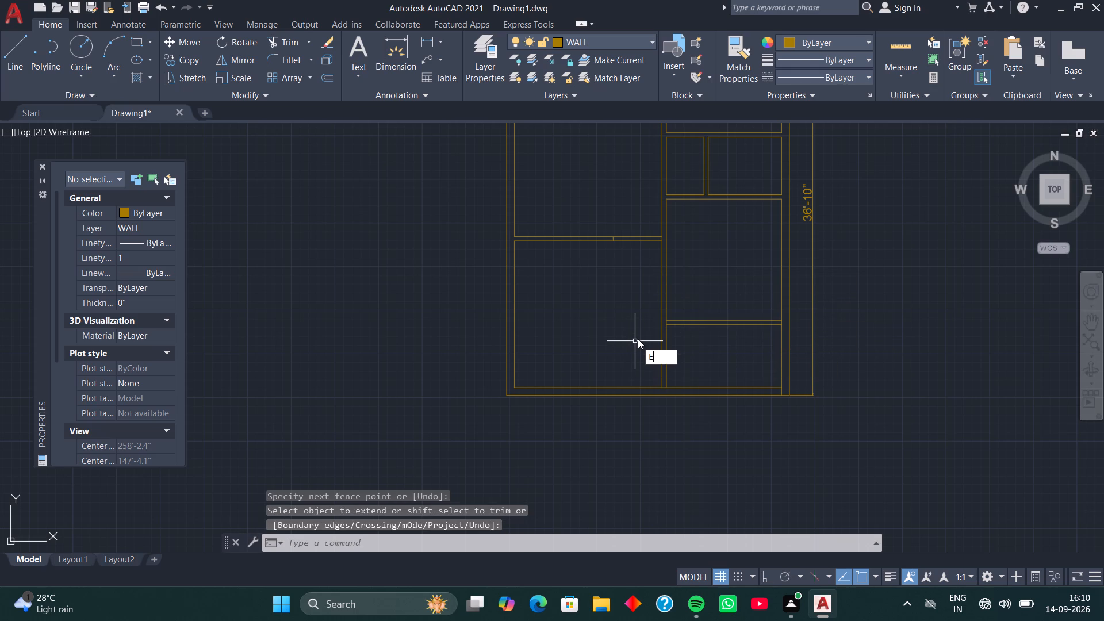
{"action": "type", "text": "X"}
{"action": "key", "text": "space"}
{"action": "scroll", "coordinate": [664, 336], "scroll_direction": "up", "scroll_amount": 3}
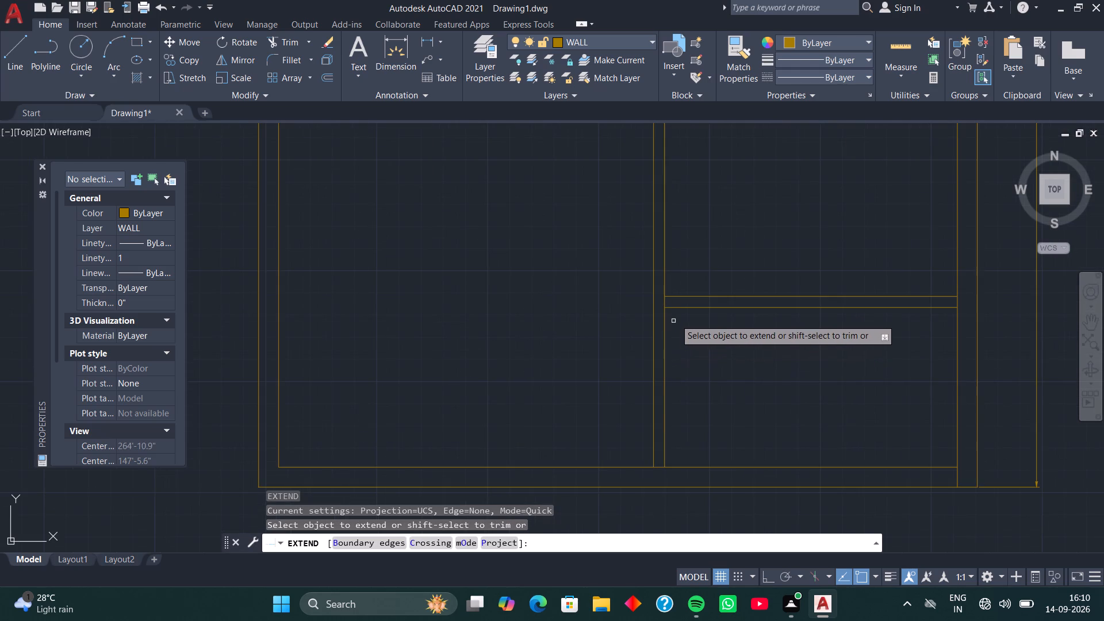
{"action": "left_click", "coordinate": [678, 308]}
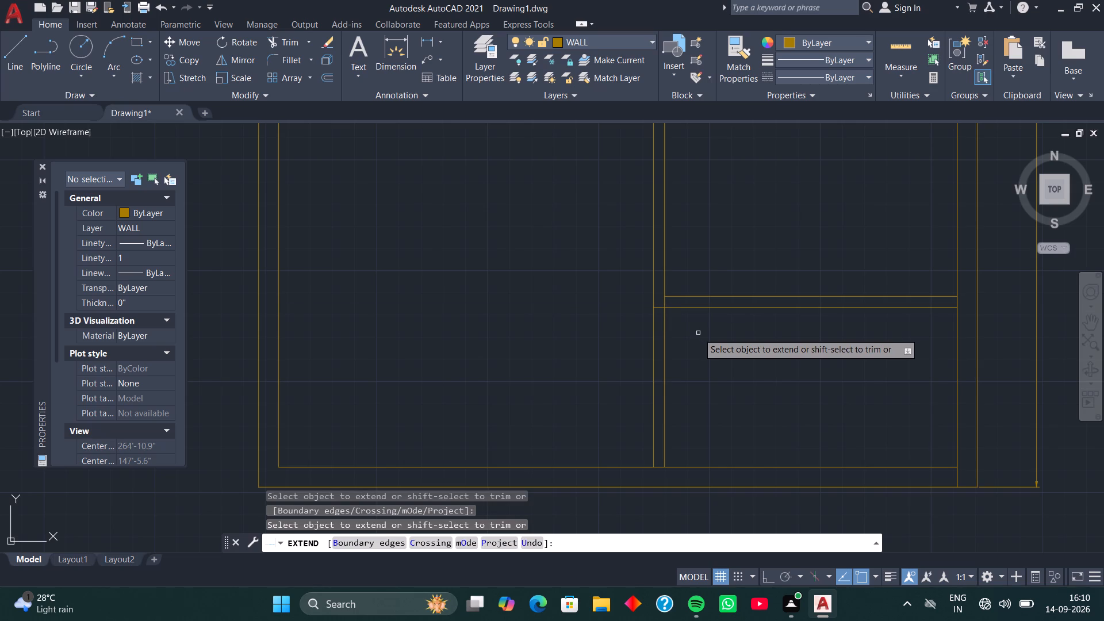
{"action": "key", "text": "space"}
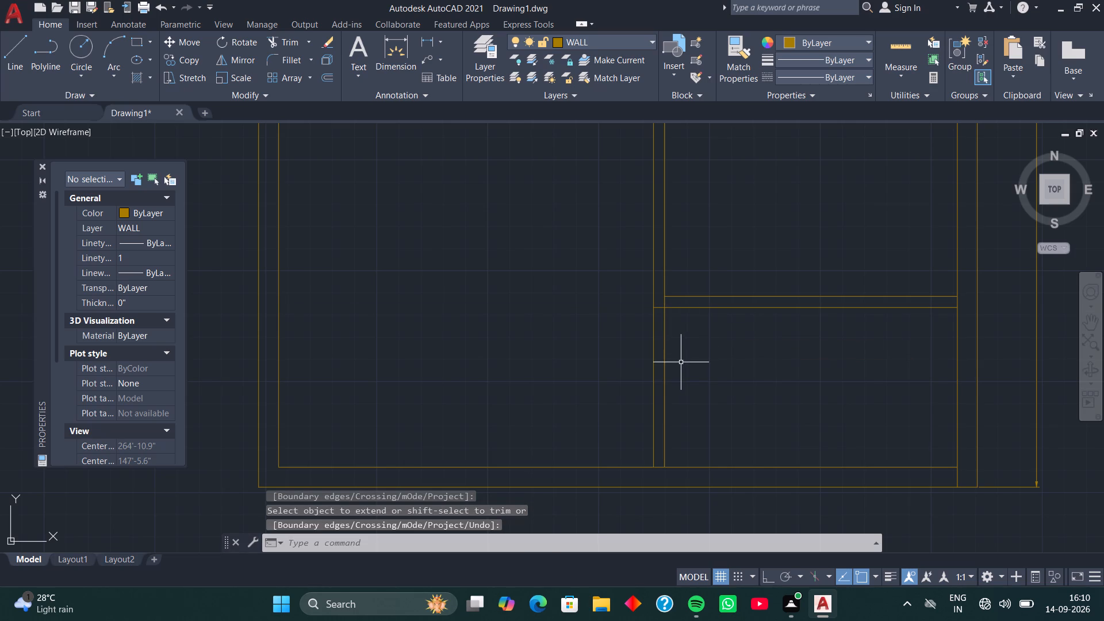
Trim the central partition's lines below the bottom-right cross partition, and the right wall's inner-line stub inside the bottom wall.
{"action": "key", "text": "t"}
{"action": "key", "text": "r"}
{"action": "key", "text": "space"}
{"action": "left_click_drag", "start_coordinate": [701, 358], "coordinate": [623, 397]}
{"action": "middle_click_drag", "start_coordinate": [880, 383], "coordinate": [800, 318]}
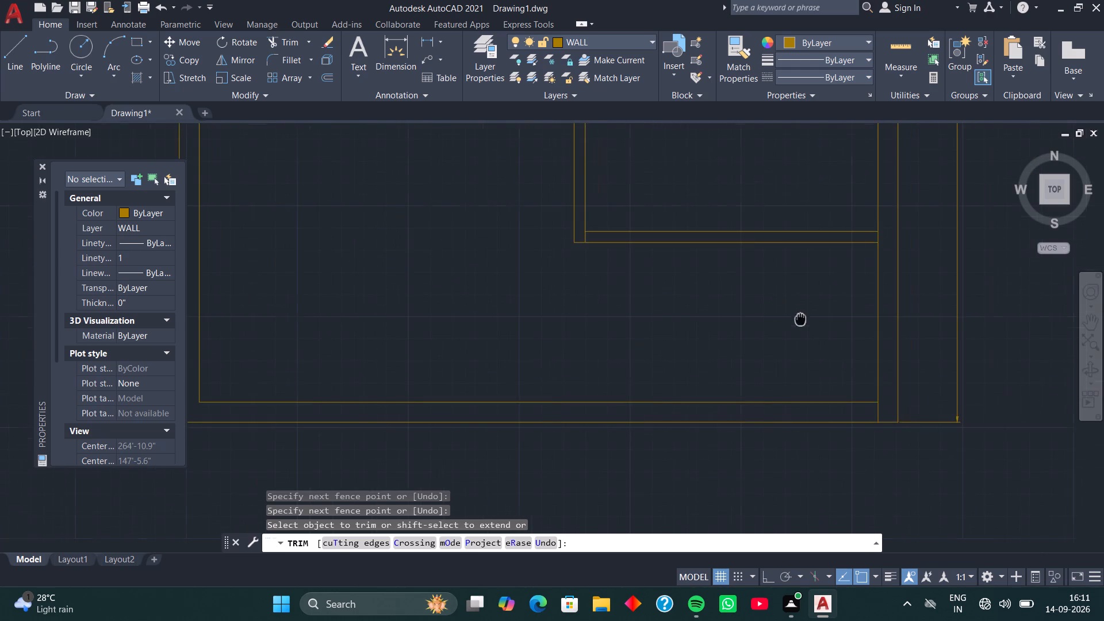
{"action": "scroll", "coordinate": [887, 407], "scroll_direction": "up", "scroll_amount": 4}
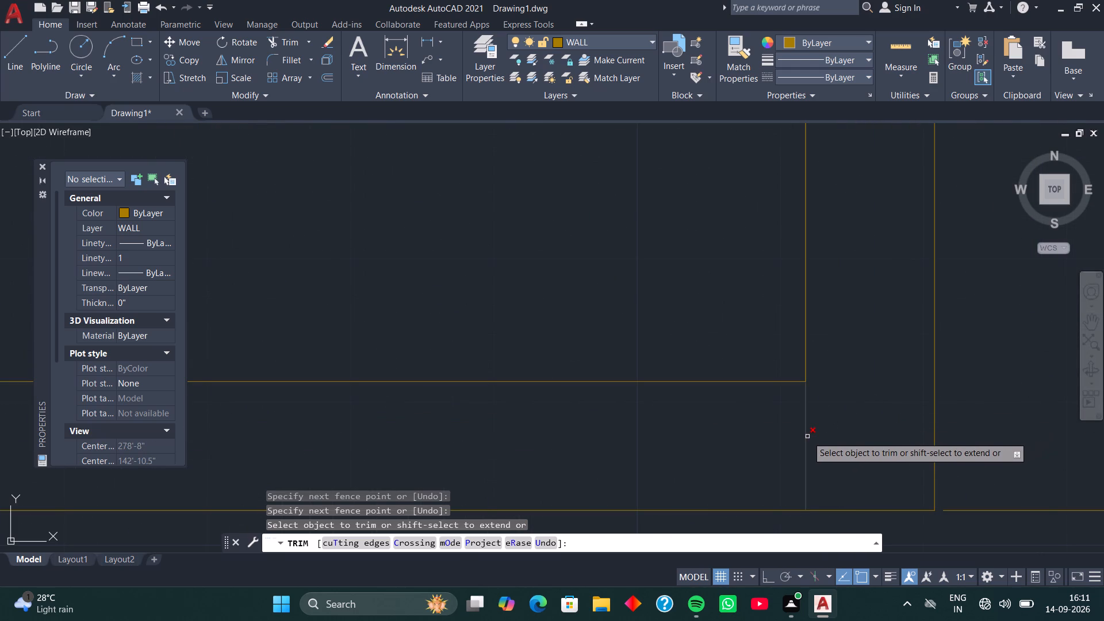
{"action": "left_click", "coordinate": [807, 436]}
Remove the vertical 36'-10" dimension outside the plan's right wall.
{"action": "scroll", "coordinate": [812, 433], "scroll_direction": "down", "scroll_amount": 5}
{"action": "scroll", "coordinate": [848, 376], "scroll_direction": "down", "scroll_amount": 1}
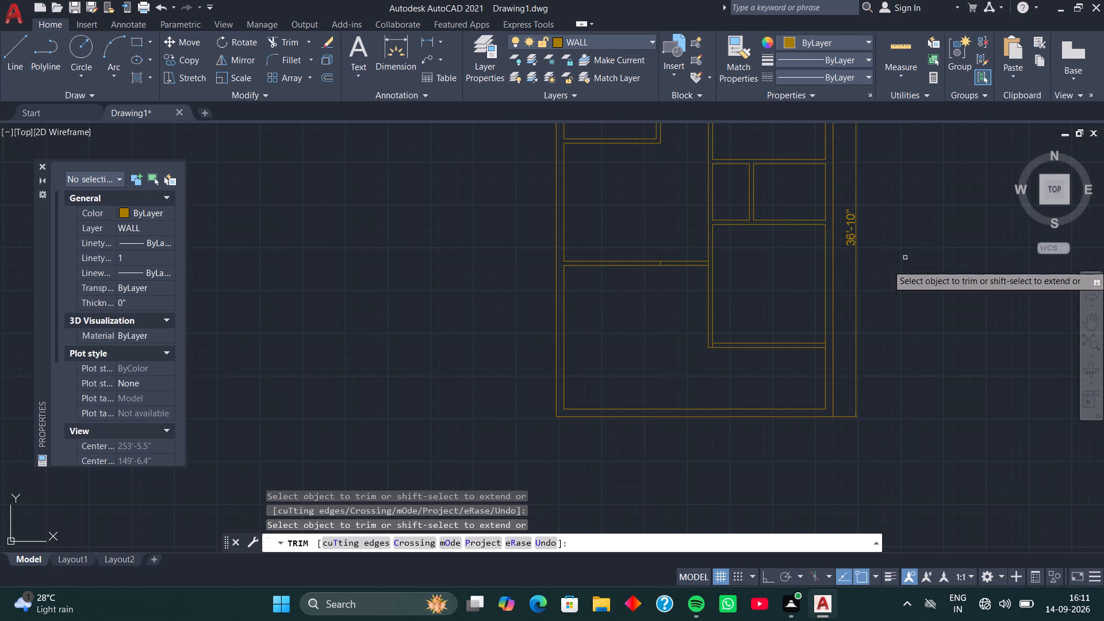
{"action": "left_click", "coordinate": [856, 241]}
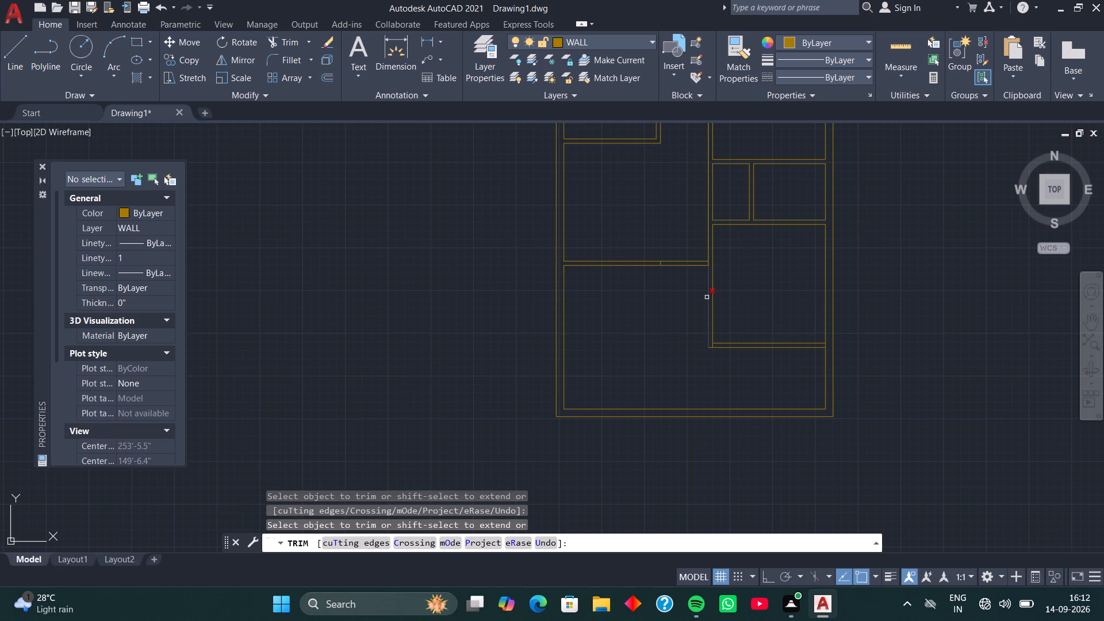
Trim the short end-cap line left between the two lines of the extended left cross partition.
{"action": "scroll", "coordinate": [654, 274], "scroll_direction": "up", "scroll_amount": 5}
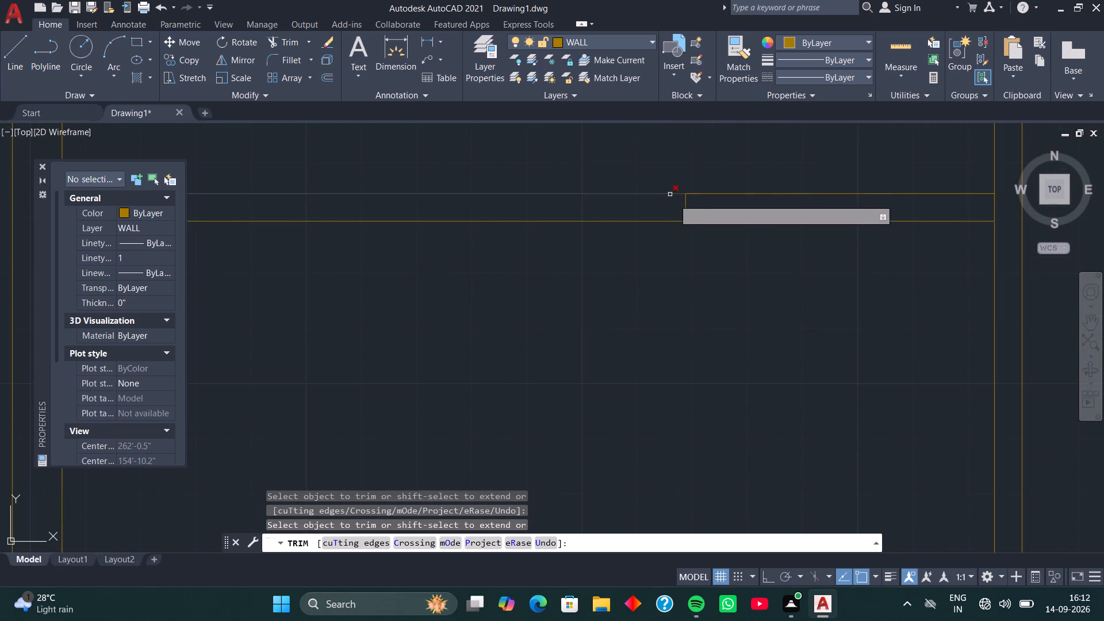
{"action": "left_click", "coordinate": [687, 206]}
{"action": "scroll", "coordinate": [688, 210], "scroll_direction": "down", "scroll_amount": 5}
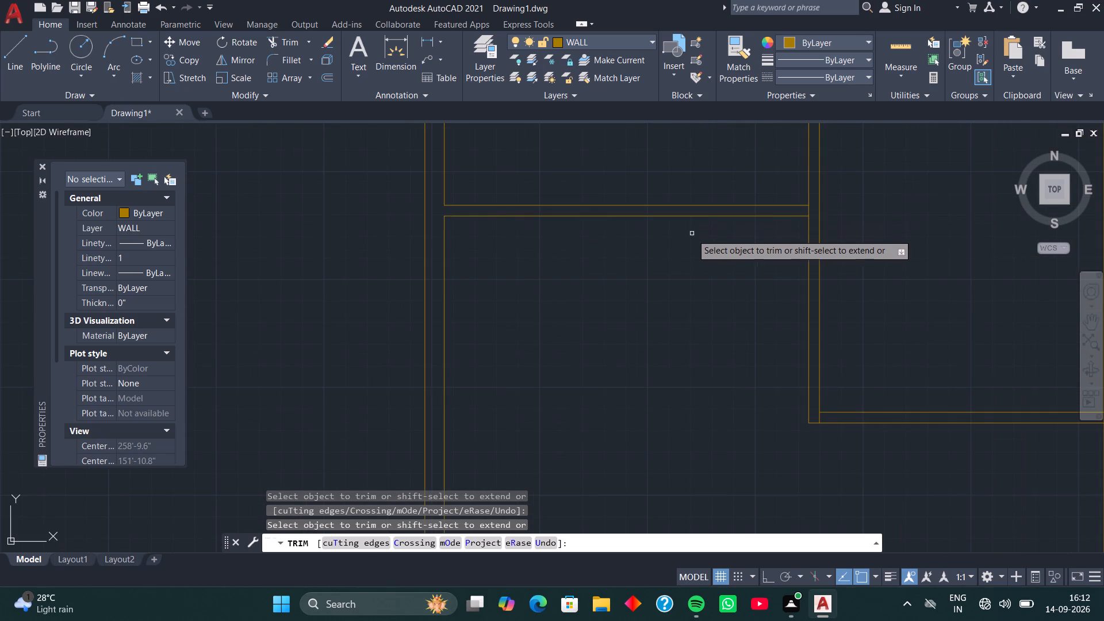
Trim the short vertical stubs between the bottom-right cross partition's lines, at the central partition corner and at the right wall.
{"action": "scroll", "coordinate": [715, 263], "scroll_direction": "down", "scroll_amount": 2}
{"action": "middle_click_drag", "start_coordinate": [795, 365], "coordinate": [754, 338]}
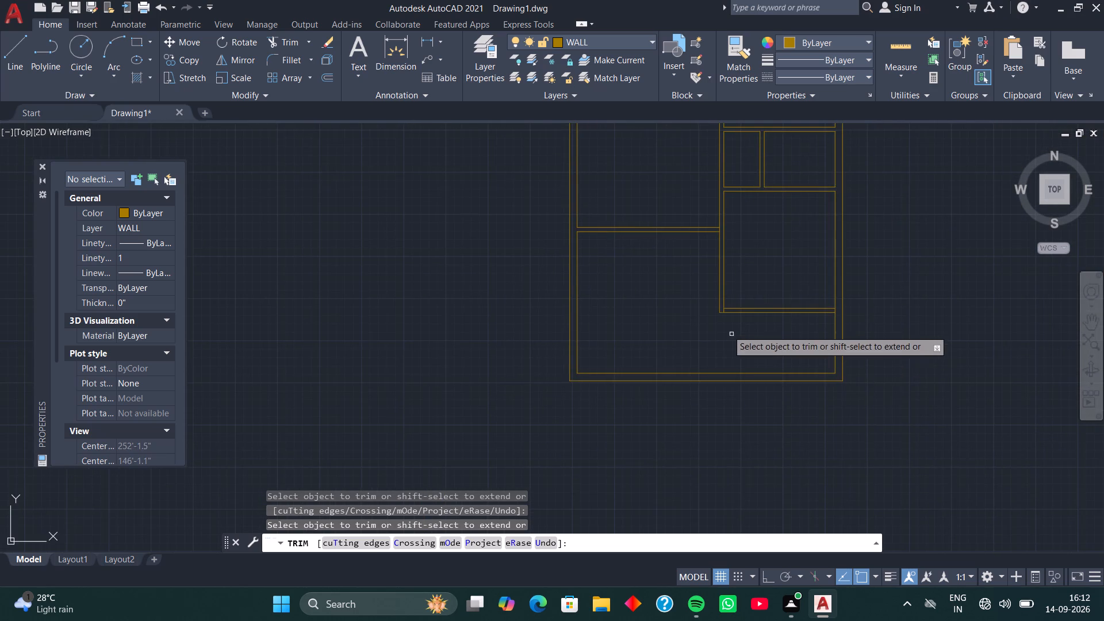
{"action": "scroll", "coordinate": [722, 323], "scroll_direction": "up", "scroll_amount": 6}
{"action": "left_click", "coordinate": [716, 197]}
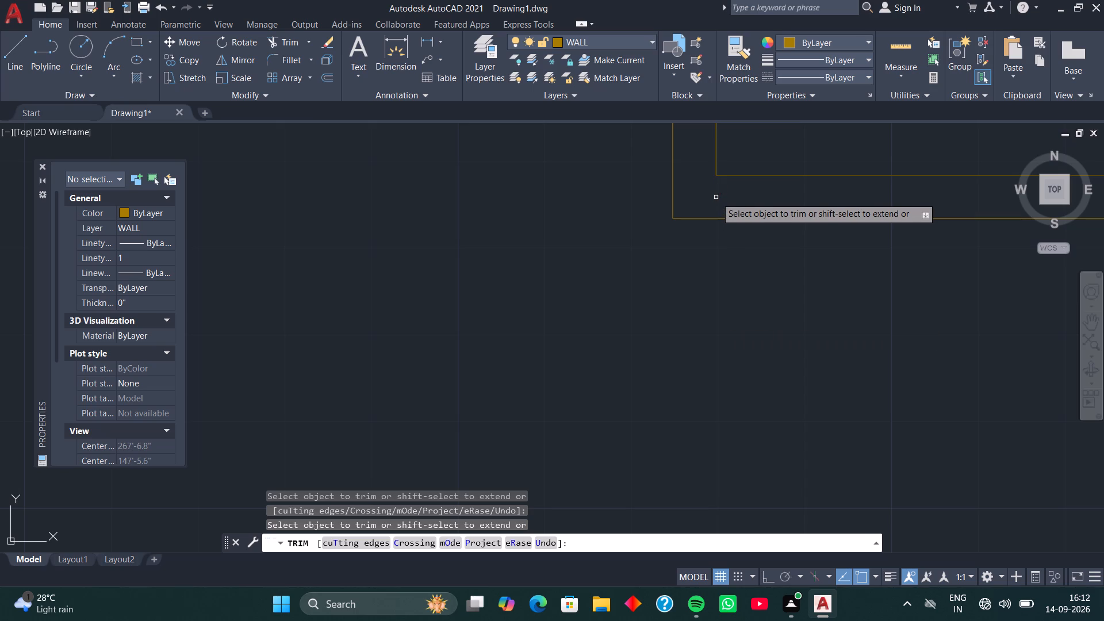
{"action": "scroll", "coordinate": [716, 197], "scroll_direction": "down", "scroll_amount": 5}
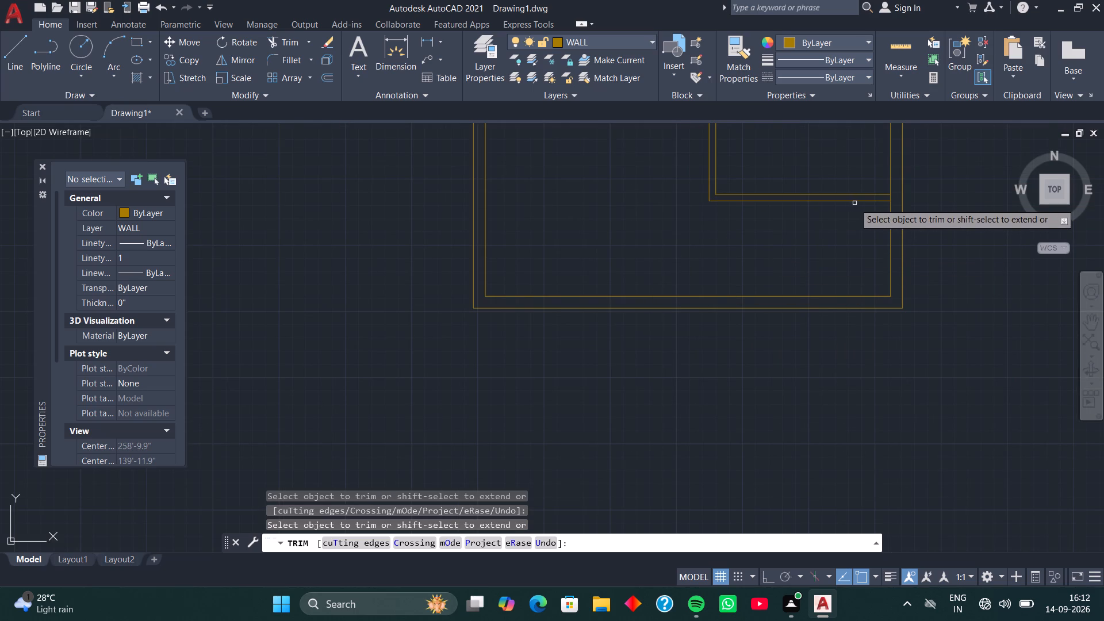
{"action": "scroll", "coordinate": [881, 193], "scroll_direction": "up", "scroll_amount": 4}
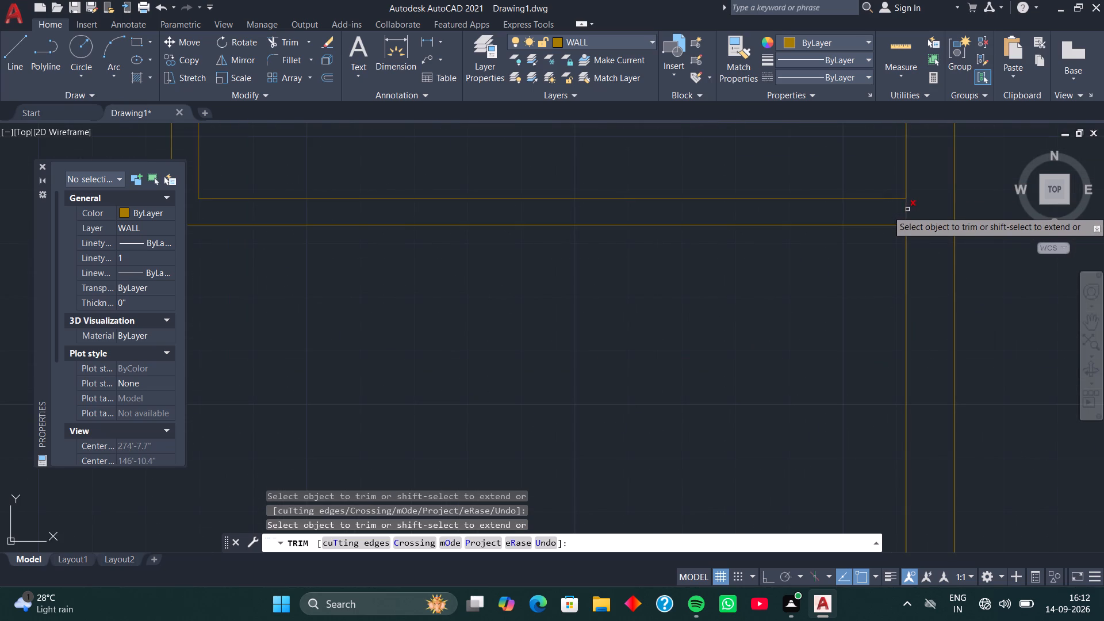
{"action": "left_click", "coordinate": [905, 211]}
{"action": "scroll", "coordinate": [905, 211], "scroll_direction": "down", "scroll_amount": 5}
{"action": "middle_click_drag", "start_coordinate": [883, 185], "coordinate": [880, 204]}
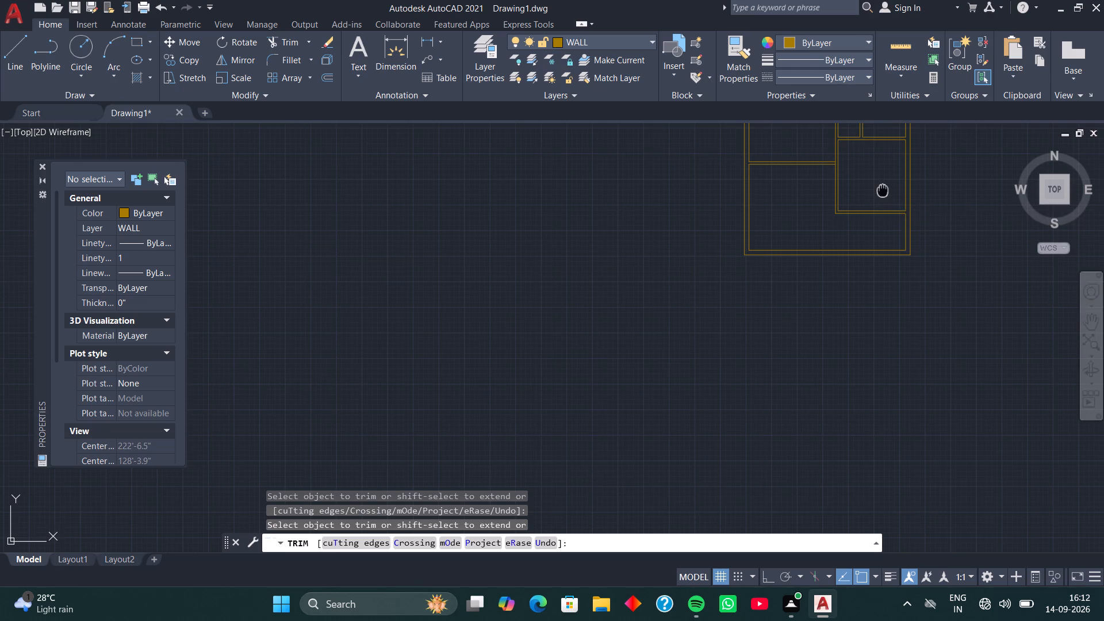
Trim the central partition's line segment between the two lines of the left cross partition where they meet, and finish trimming.
{"action": "middle_click_drag", "start_coordinate": [880, 204], "coordinate": [859, 271]}
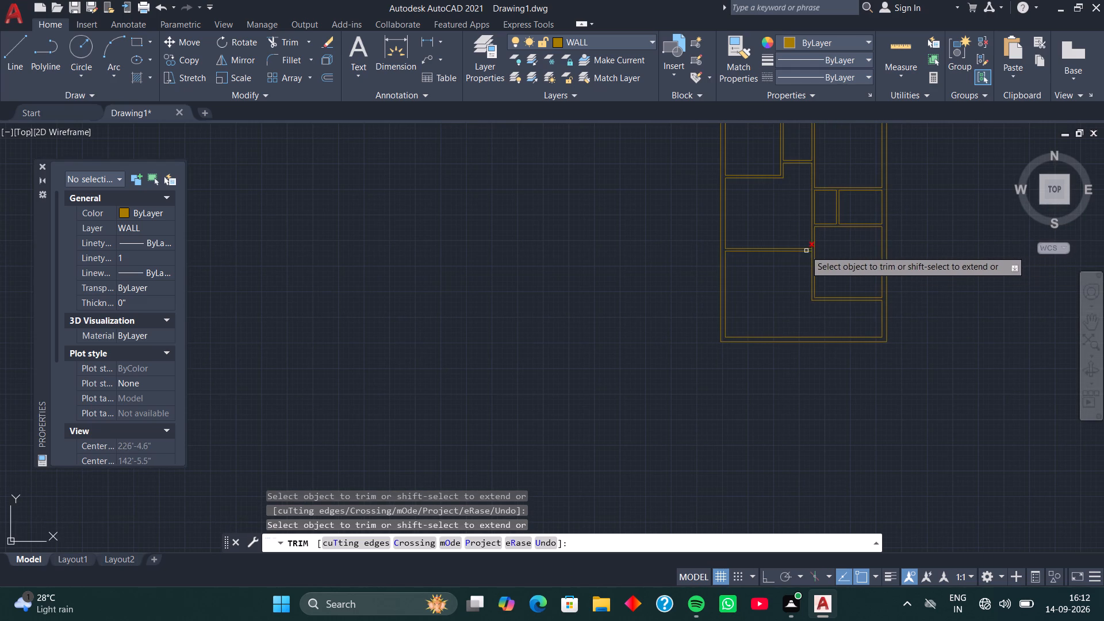
{"action": "scroll", "coordinate": [802, 247], "scroll_direction": "up", "scroll_amount": 5}
{"action": "scroll", "coordinate": [849, 264], "scroll_direction": "up", "scroll_amount": 4}
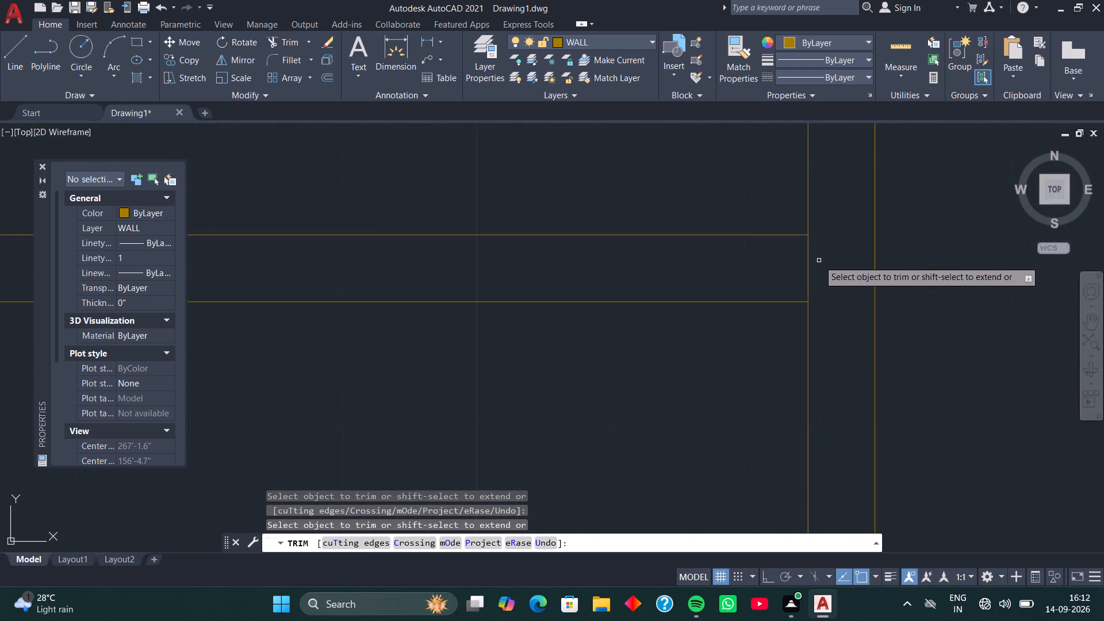
{"action": "left_click", "coordinate": [807, 264]}
{"action": "scroll", "coordinate": [801, 264], "scroll_direction": "down", "scroll_amount": 9}
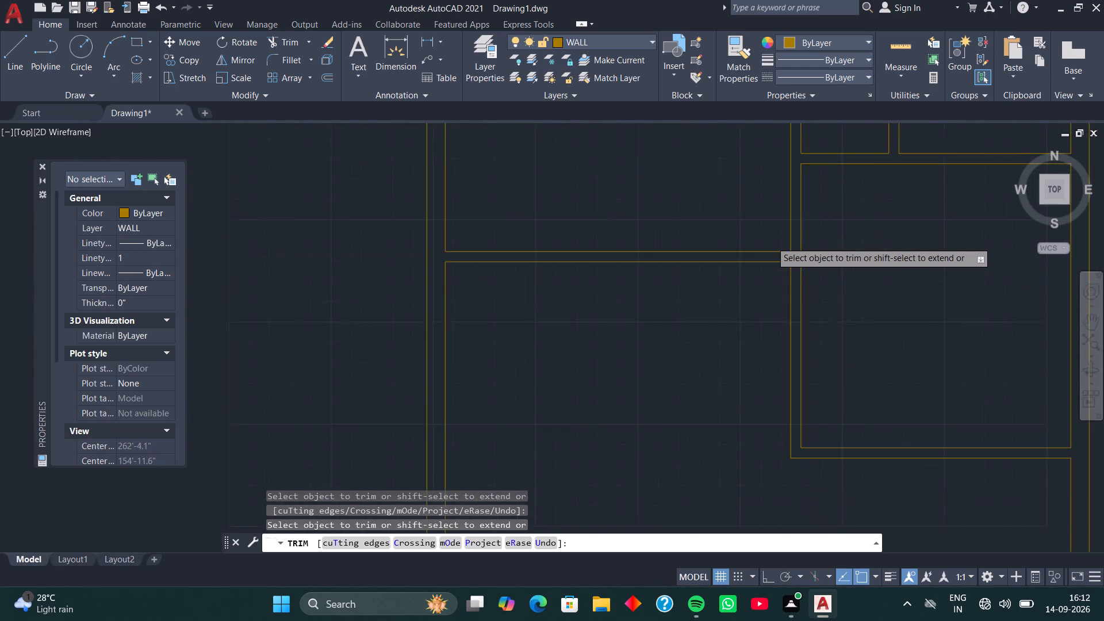
{"action": "scroll", "coordinate": [754, 214], "scroll_direction": "down", "scroll_amount": 1}
{"action": "middle_click_drag", "start_coordinate": [745, 209], "coordinate": [727, 293]}
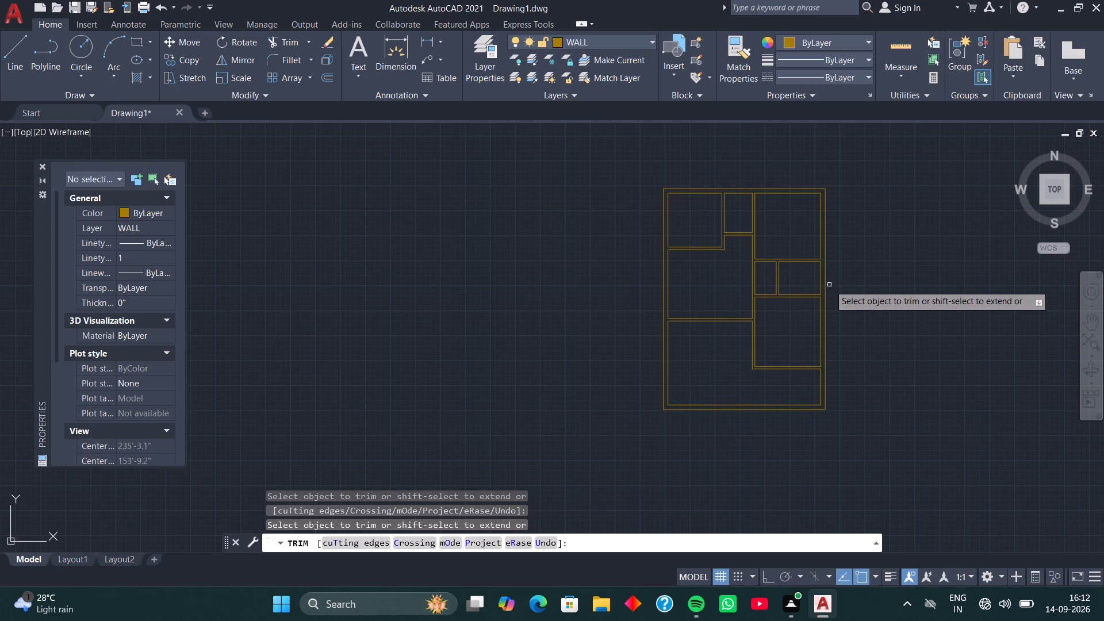
{"action": "middle_click_drag", "start_coordinate": [829, 285], "coordinate": [776, 264]}
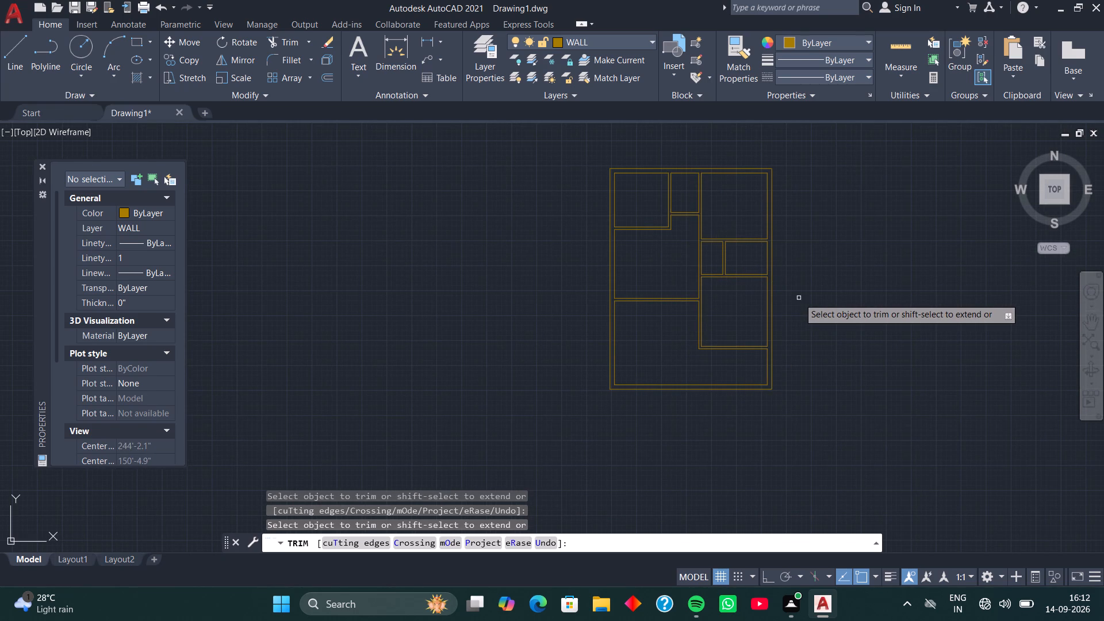
{"action": "key", "text": "space"}
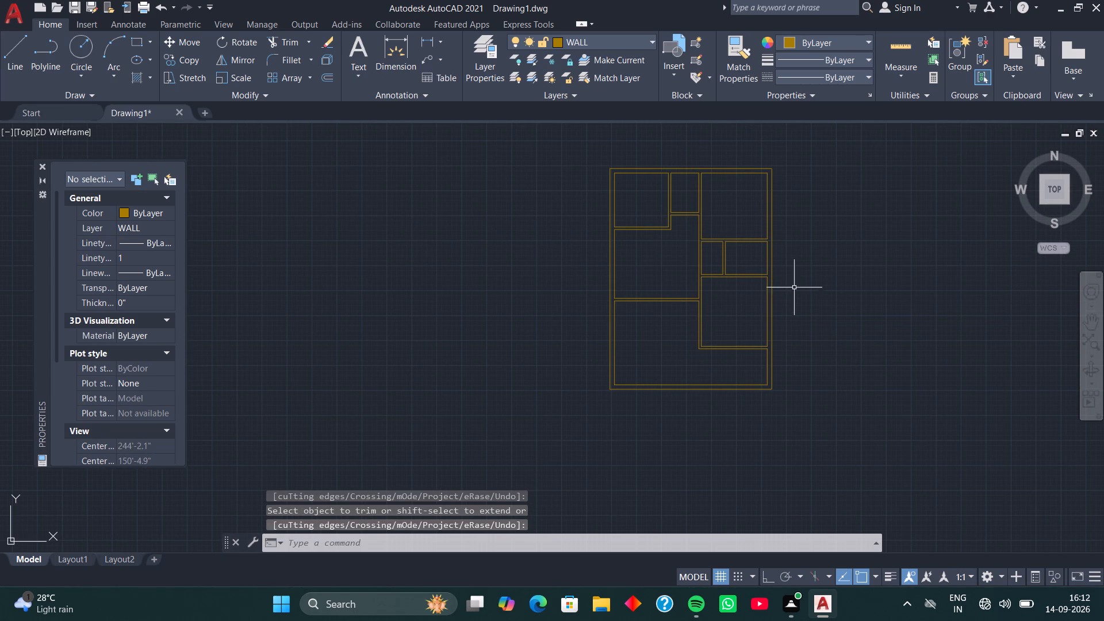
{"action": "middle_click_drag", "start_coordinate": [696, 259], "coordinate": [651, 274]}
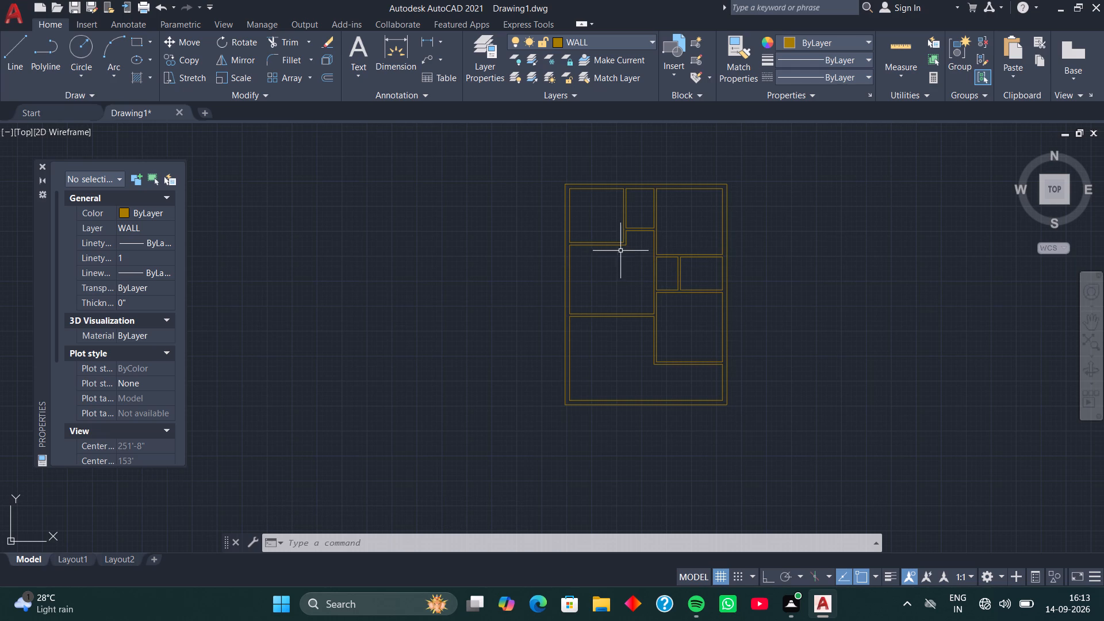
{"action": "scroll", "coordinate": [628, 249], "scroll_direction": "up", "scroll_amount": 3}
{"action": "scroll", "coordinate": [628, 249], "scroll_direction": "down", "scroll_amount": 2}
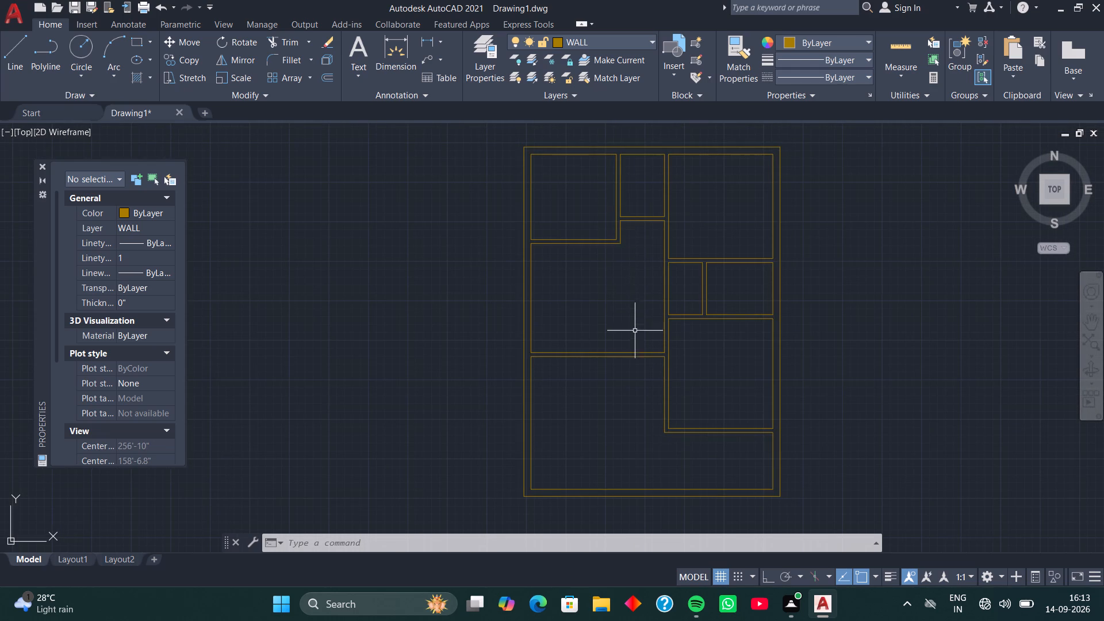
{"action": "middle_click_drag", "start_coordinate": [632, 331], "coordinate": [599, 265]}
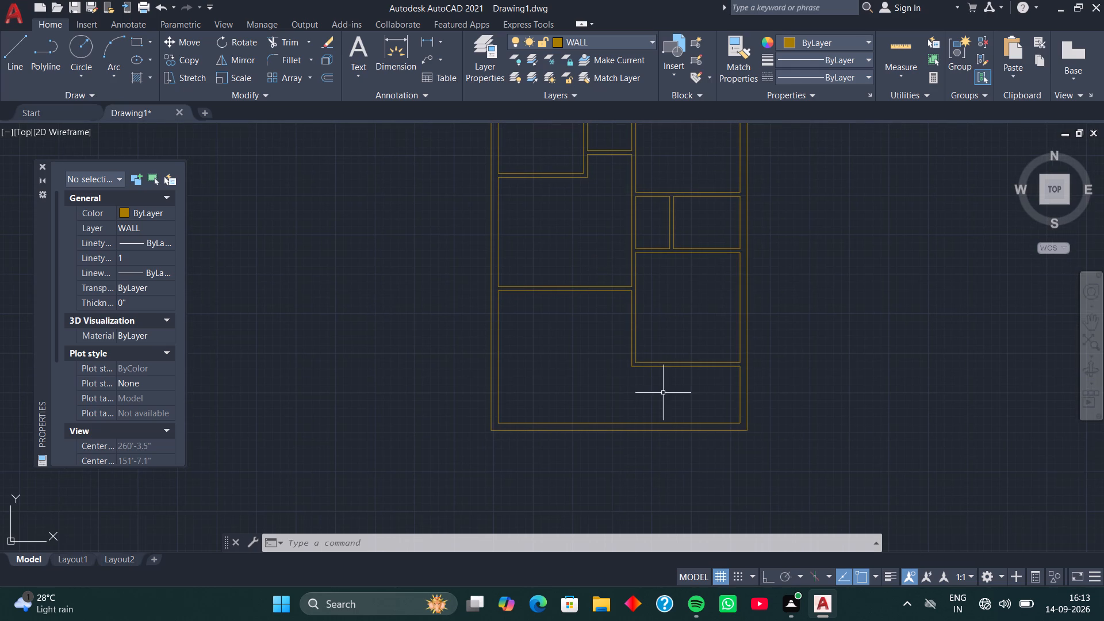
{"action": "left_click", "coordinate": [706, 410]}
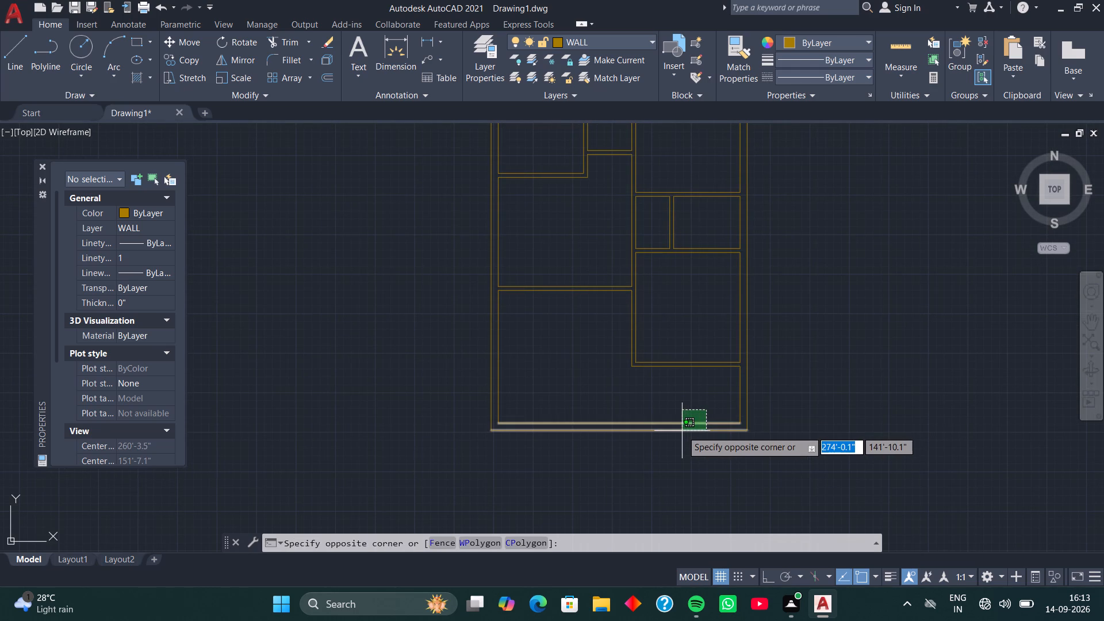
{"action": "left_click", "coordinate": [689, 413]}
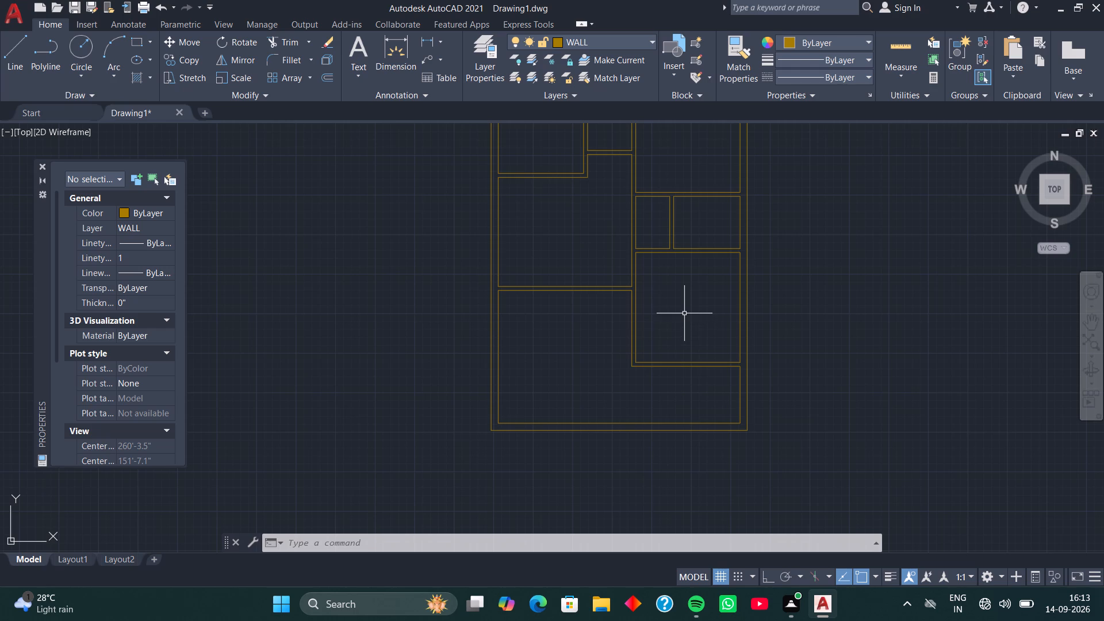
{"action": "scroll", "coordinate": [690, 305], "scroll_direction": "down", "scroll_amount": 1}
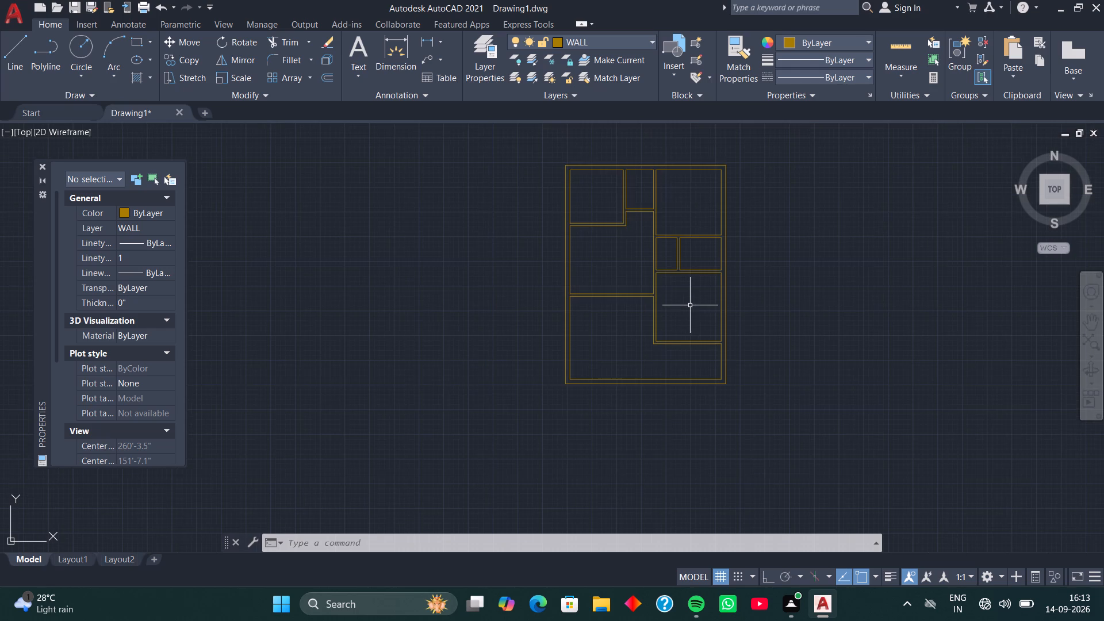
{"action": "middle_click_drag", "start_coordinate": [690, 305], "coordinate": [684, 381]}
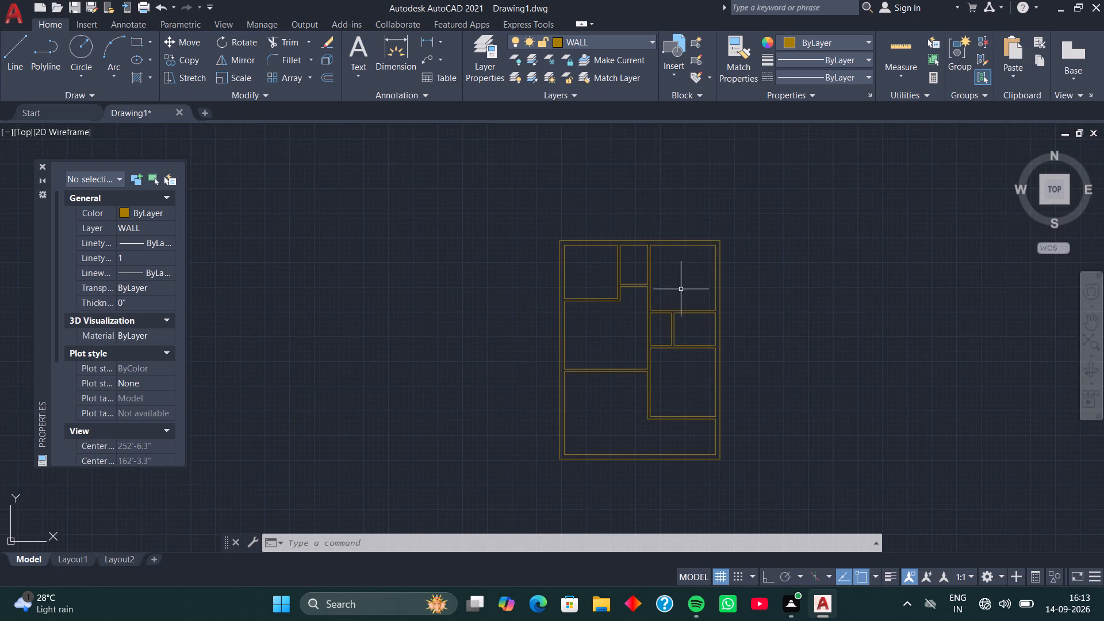
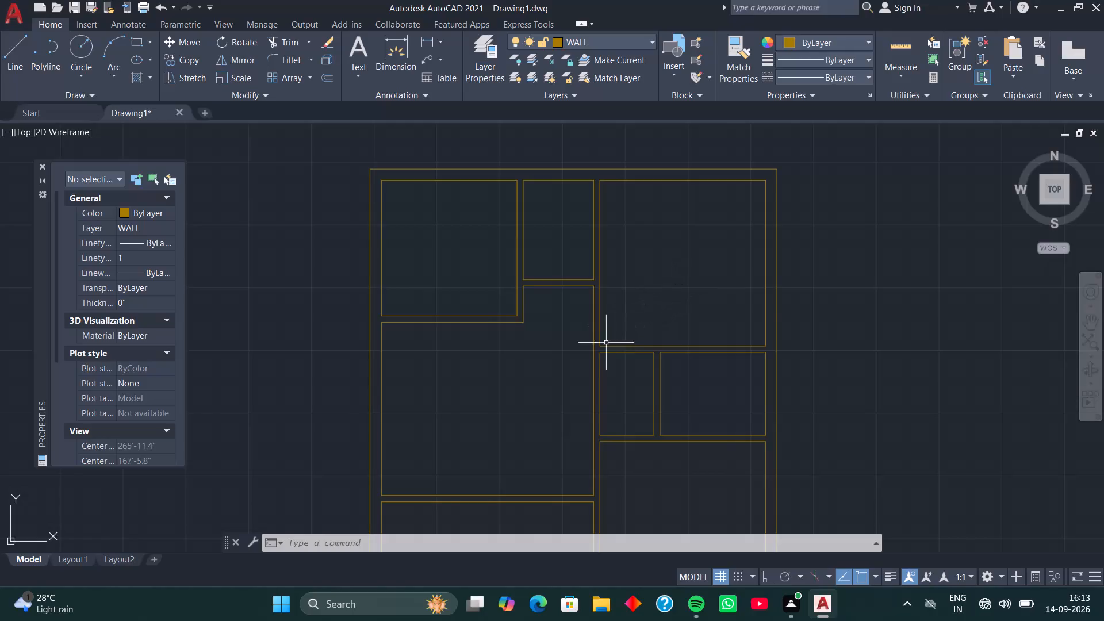
Examine the trimmed wall and partition junctions across the whole floor plan.
{"action": "middle_click_drag", "start_coordinate": [632, 405], "coordinate": [620, 353]}
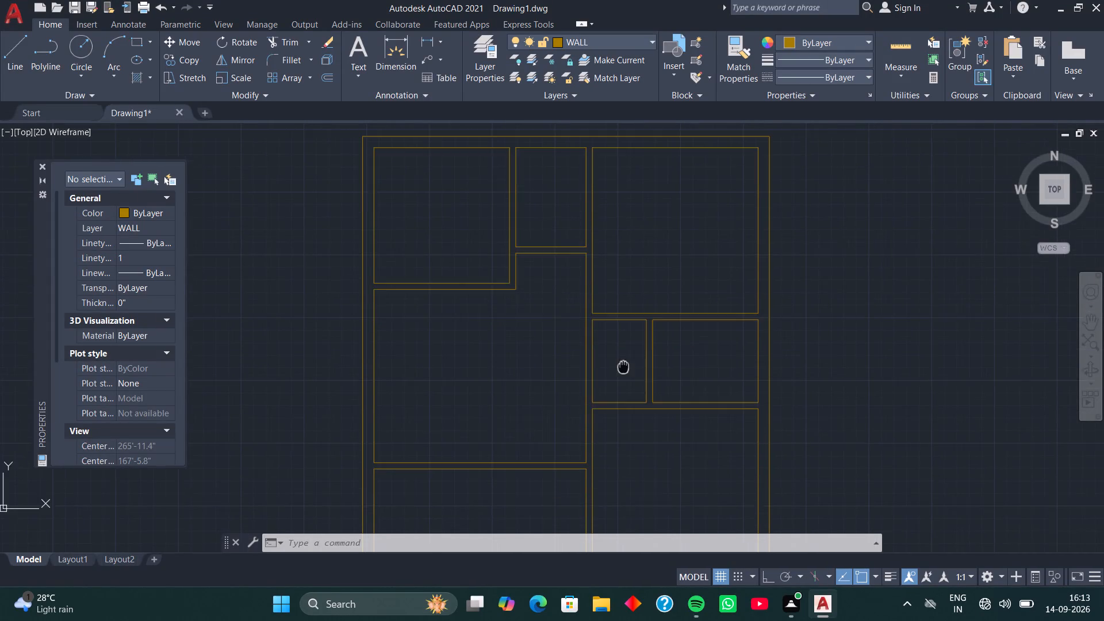
{"action": "middle_click_drag", "start_coordinate": [620, 353], "coordinate": [619, 338]}
{"action": "middle_click_drag", "start_coordinate": [642, 427], "coordinate": [629, 346]}
{"action": "scroll", "coordinate": [630, 347], "scroll_direction": "down", "scroll_amount": 1}
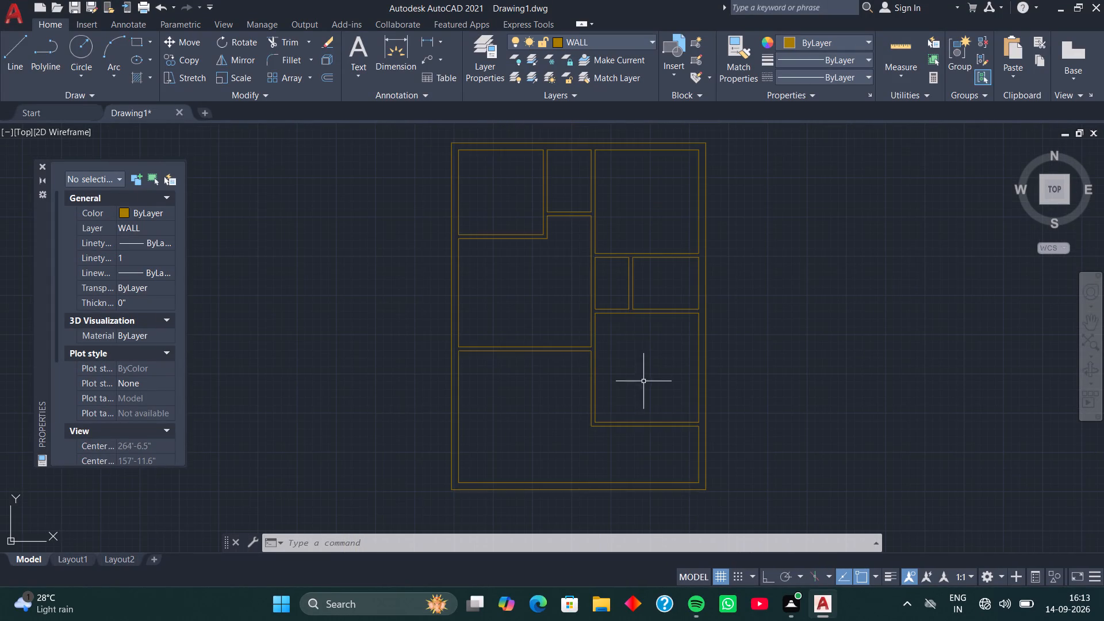
{"action": "middle_click_drag", "start_coordinate": [645, 391], "coordinate": [629, 334]}
{"action": "scroll", "coordinate": [629, 387], "scroll_direction": "up", "scroll_amount": 2}
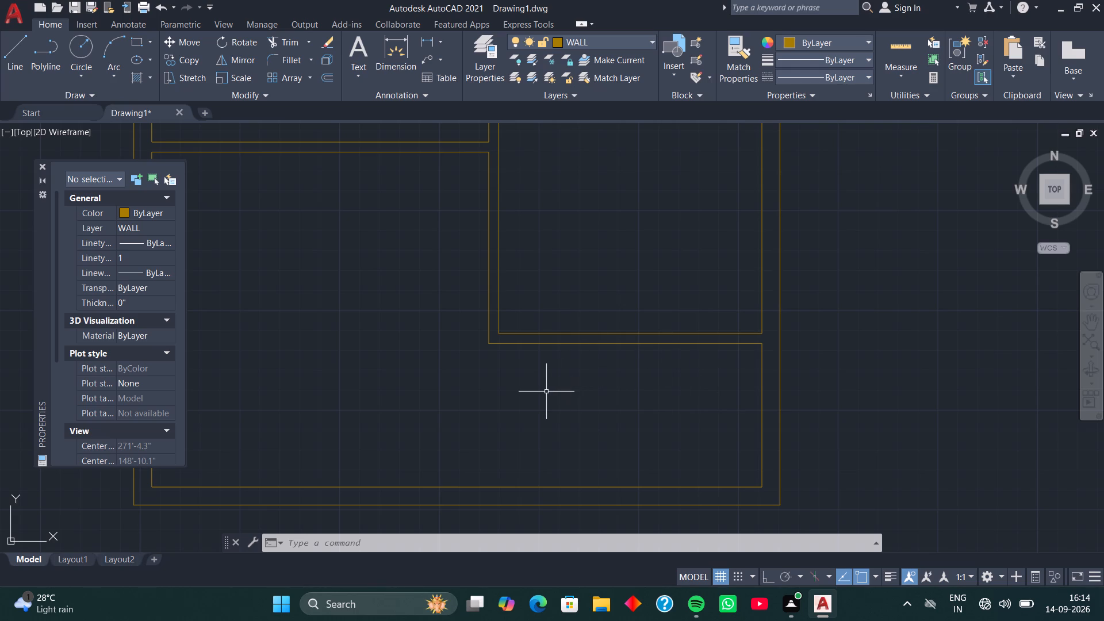
{"action": "scroll", "coordinate": [546, 393], "scroll_direction": "down", "scroll_amount": 3}
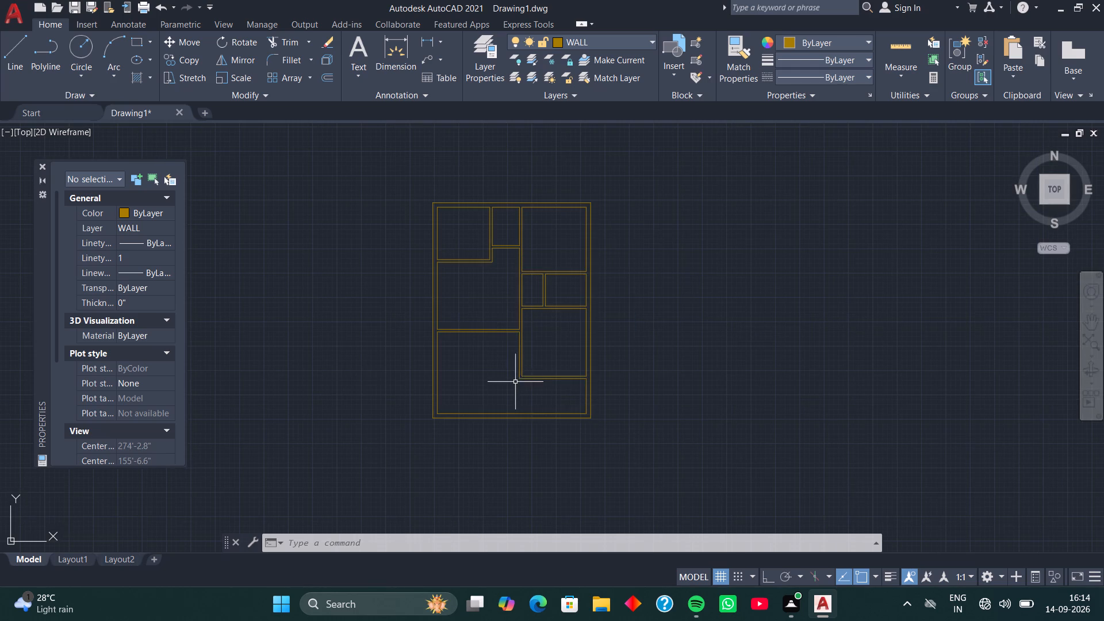
{"action": "scroll", "coordinate": [470, 233], "scroll_direction": "up", "scroll_amount": 1}
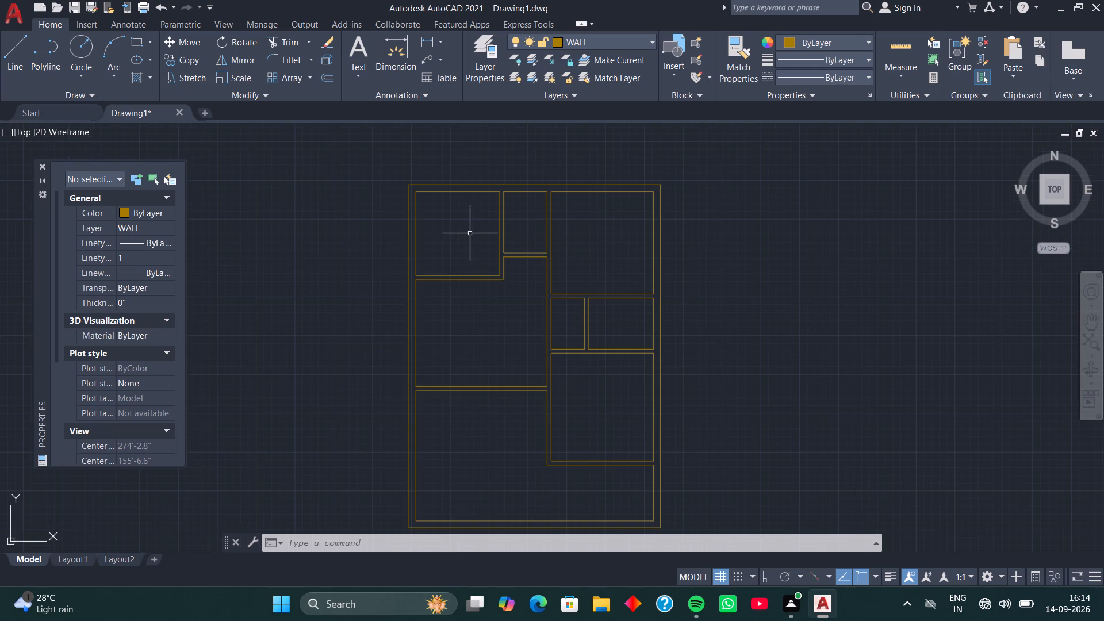
{"action": "scroll", "coordinate": [470, 233], "scroll_direction": "up", "scroll_amount": 1}
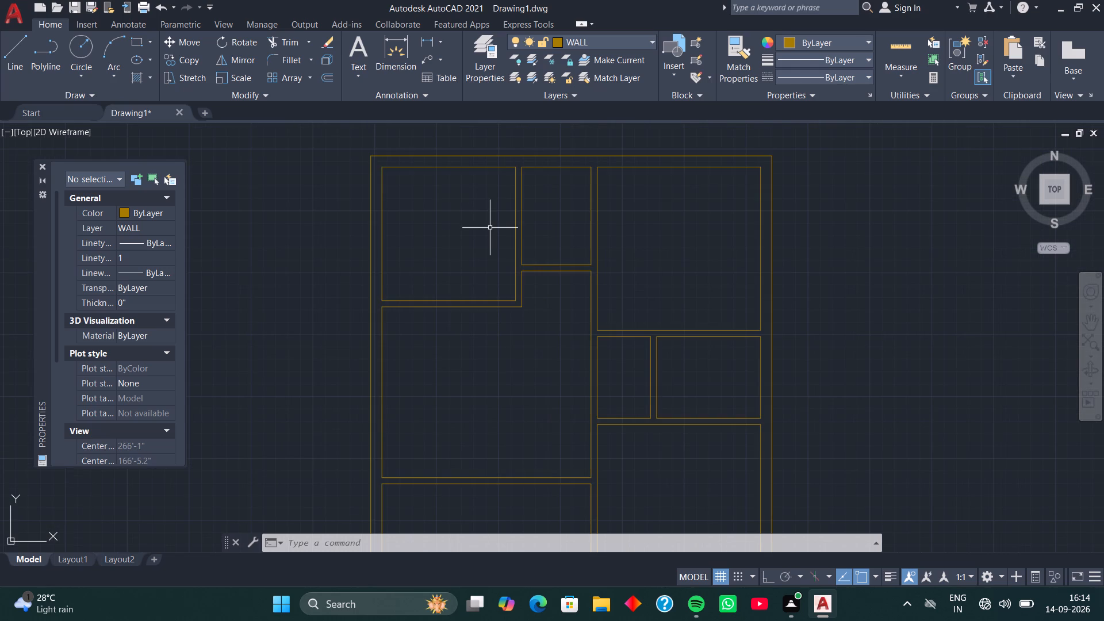
{"action": "middle_click_drag", "start_coordinate": [490, 228], "coordinate": [470, 206]}
{"action": "scroll", "coordinate": [470, 204], "scroll_direction": "up", "scroll_amount": 1}
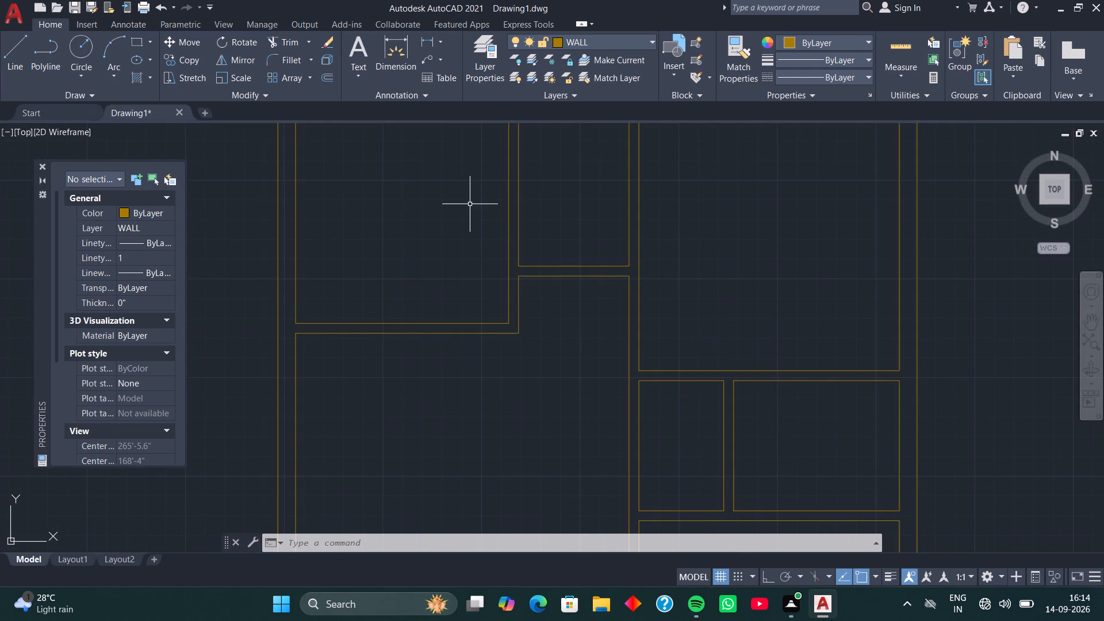
{"action": "scroll", "coordinate": [470, 204], "scroll_direction": "down", "scroll_amount": 1}
{"action": "middle_click_drag", "start_coordinate": [469, 201], "coordinate": [467, 210]}
{"action": "middle_click_drag", "start_coordinate": [467, 210], "coordinate": [466, 217]}
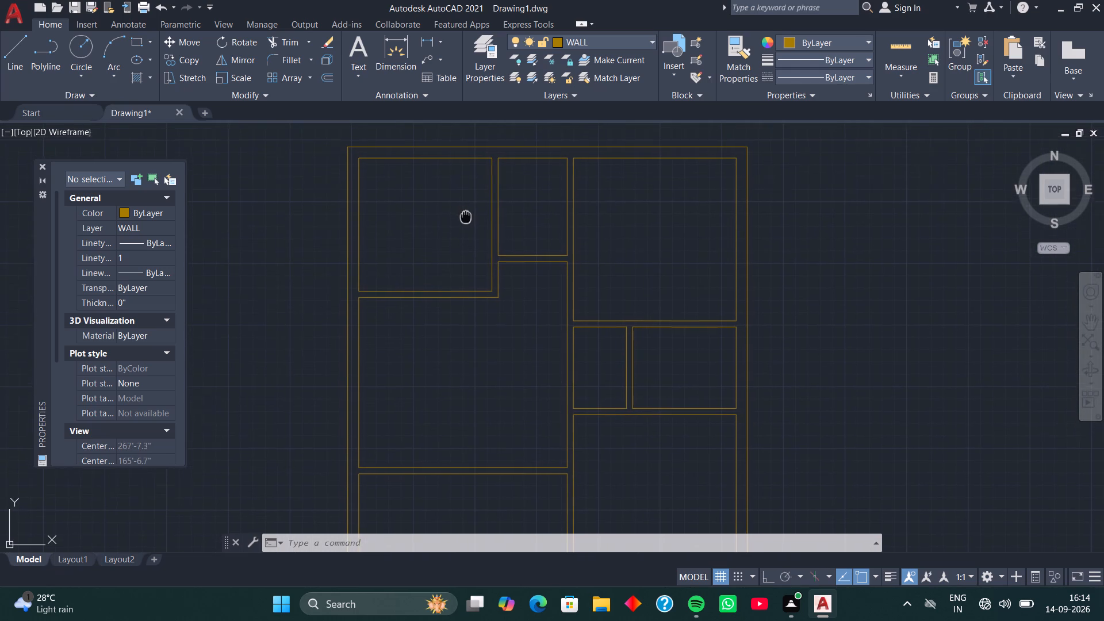
{"action": "middle_click_drag", "start_coordinate": [466, 217], "coordinate": [464, 224]}
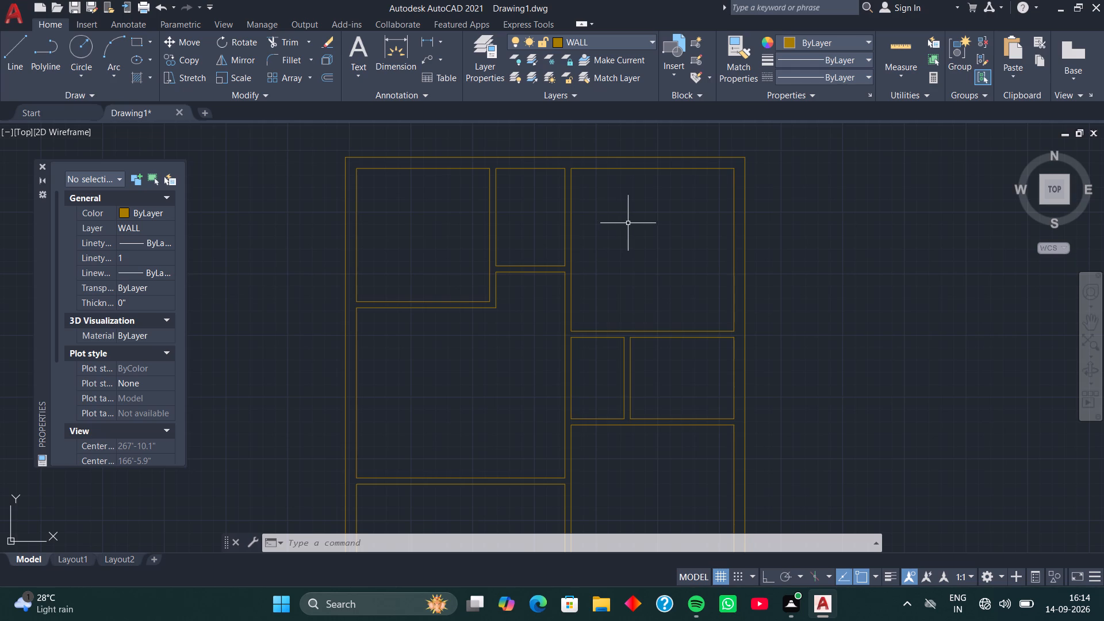
With Ortho on, draw an 11'-5" line from the midpoint of the bottom-right space's right wall toward the central partition, and a 3' line down to the bottom wall.
{"action": "scroll", "coordinate": [644, 228], "scroll_direction": "down", "scroll_amount": 2}
{"action": "middle_click_drag", "start_coordinate": [665, 340], "coordinate": [633, 266]}
{"action": "scroll", "coordinate": [638, 316], "scroll_direction": "up", "scroll_amount": 3}
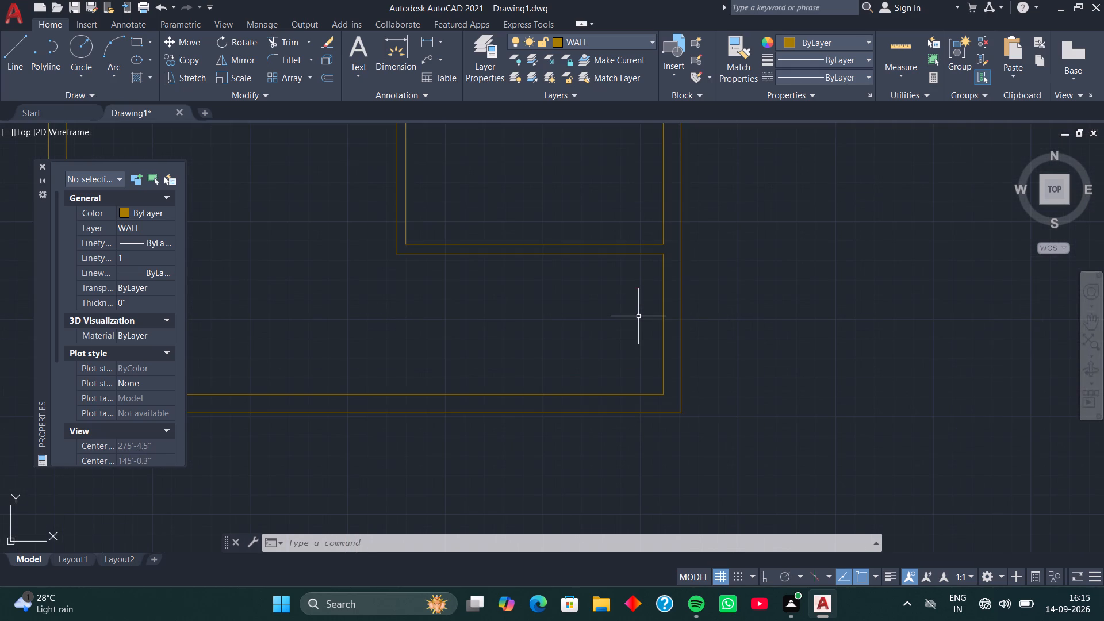
{"action": "type", "text": "L"}
{"action": "key", "text": "space"}
{"action": "left_click", "coordinate": [665, 328]}
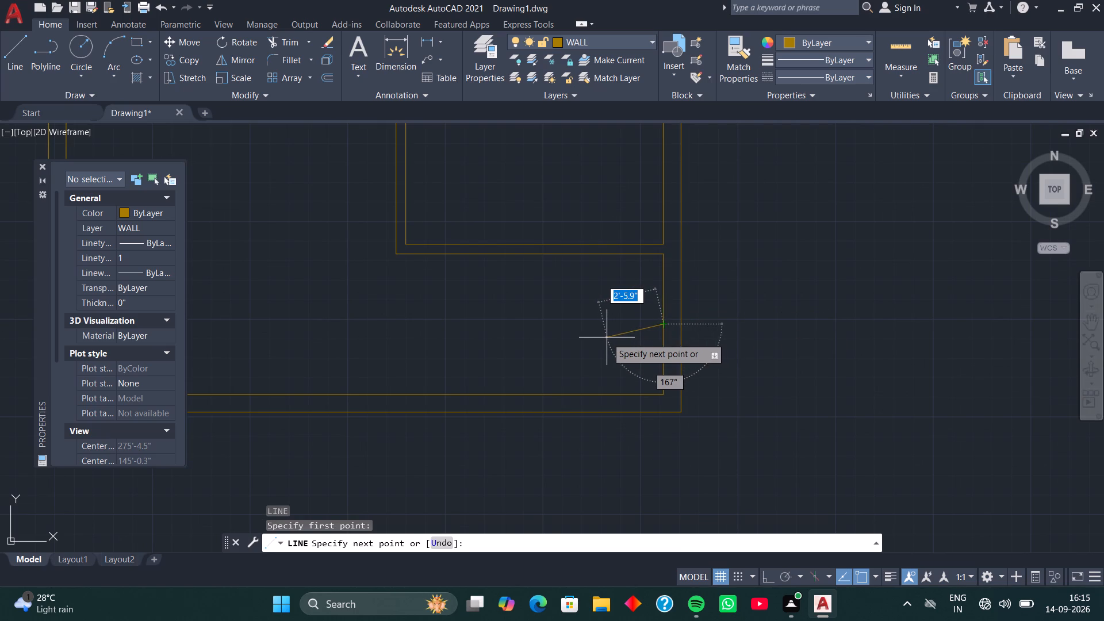
{"action": "key", "text": "F8"}
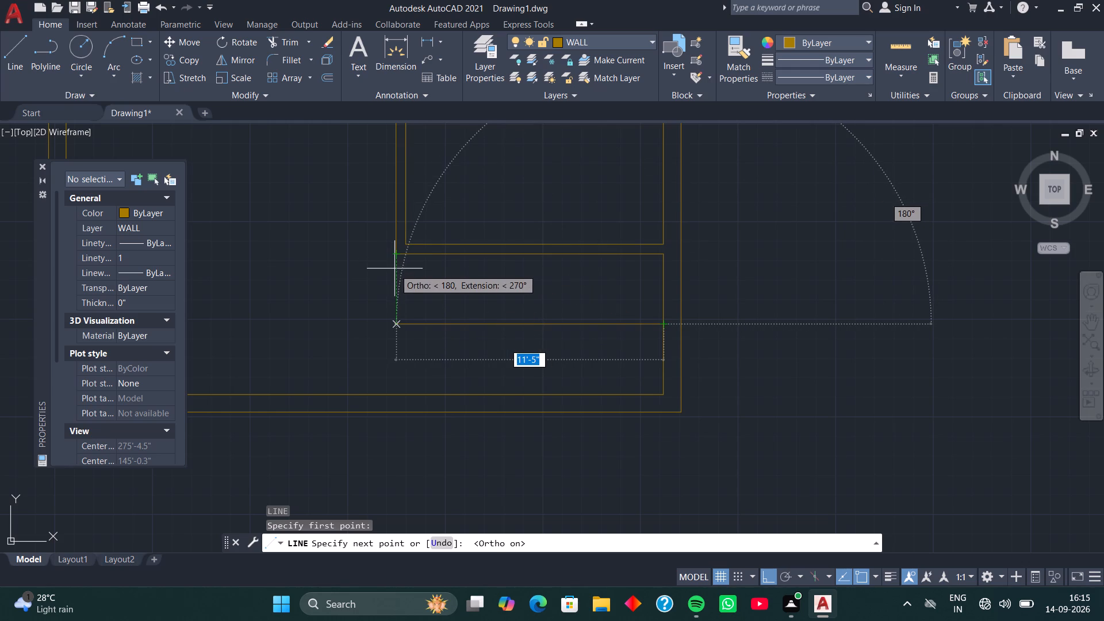
{"action": "left_click", "coordinate": [397, 325]}
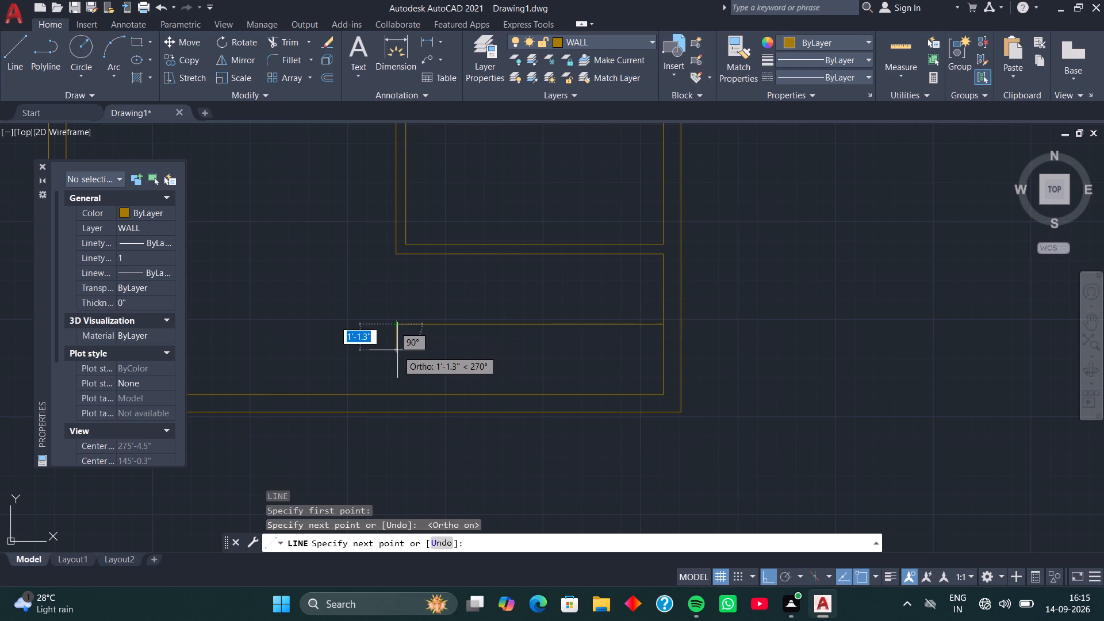
{"action": "left_click", "coordinate": [399, 396]}
{"action": "key", "text": "space"}
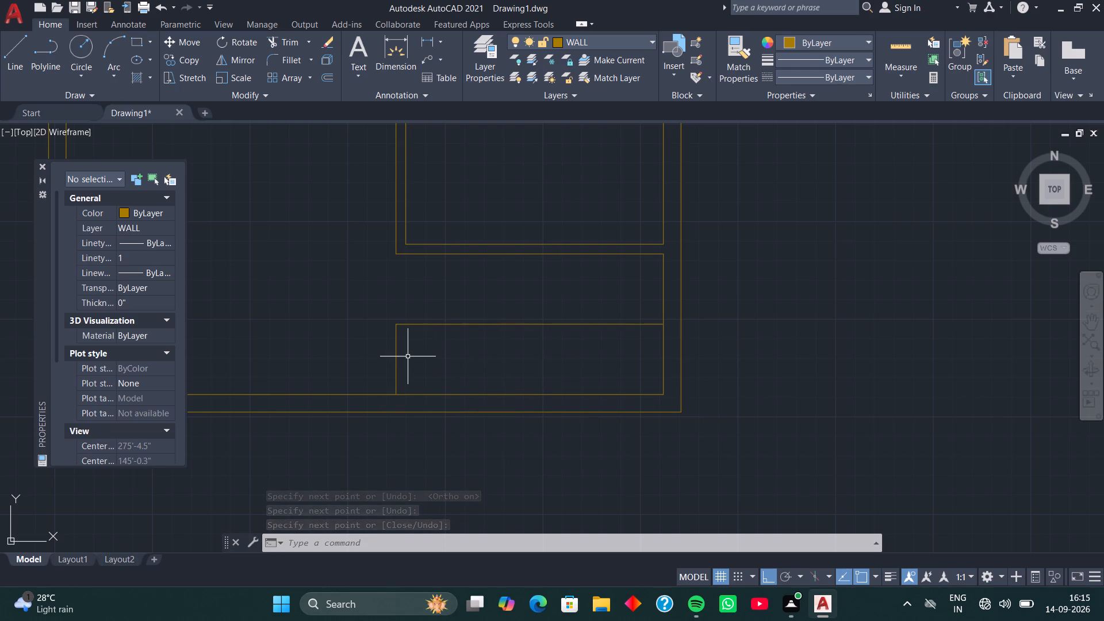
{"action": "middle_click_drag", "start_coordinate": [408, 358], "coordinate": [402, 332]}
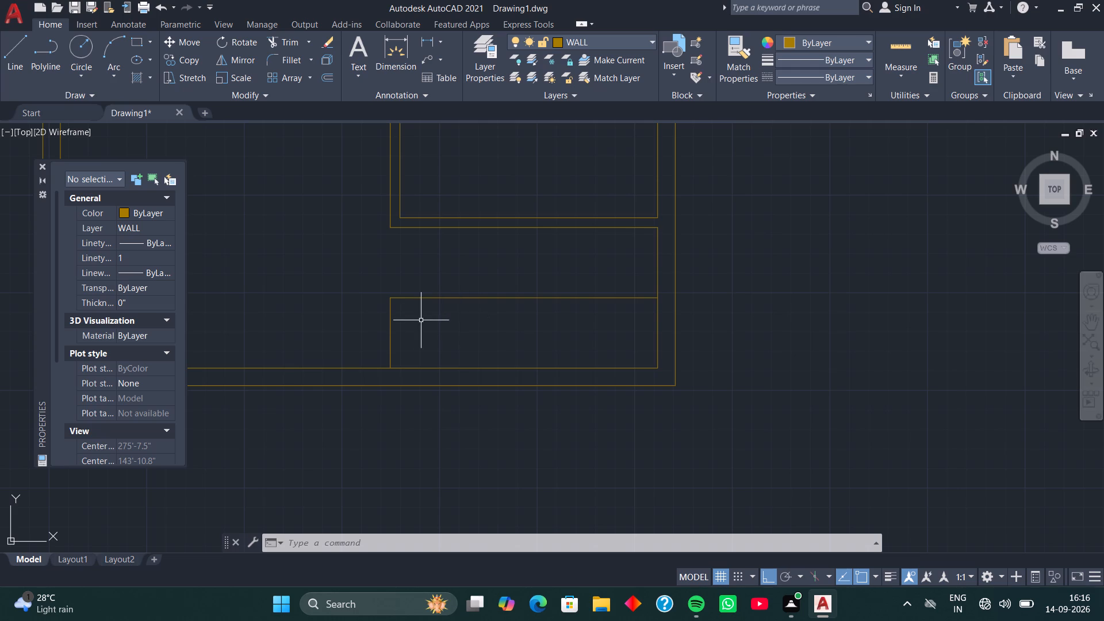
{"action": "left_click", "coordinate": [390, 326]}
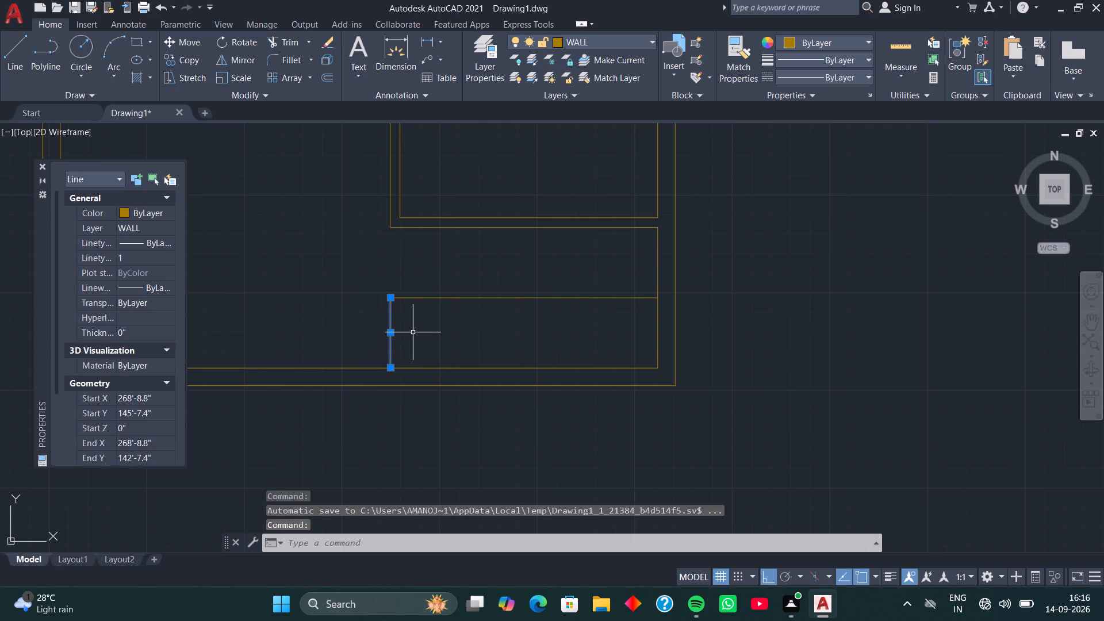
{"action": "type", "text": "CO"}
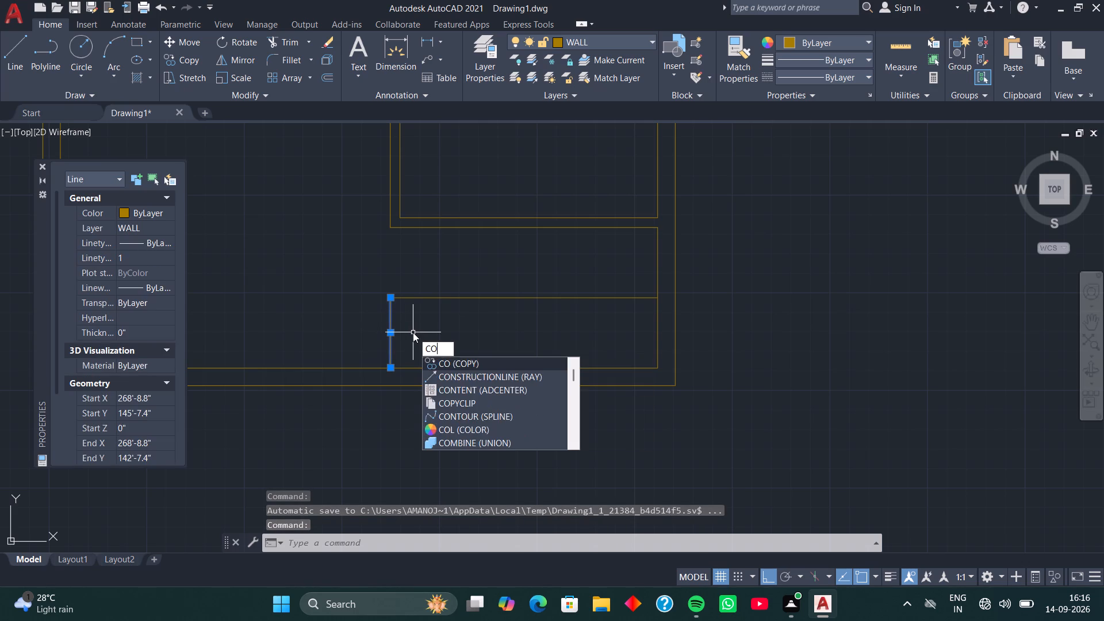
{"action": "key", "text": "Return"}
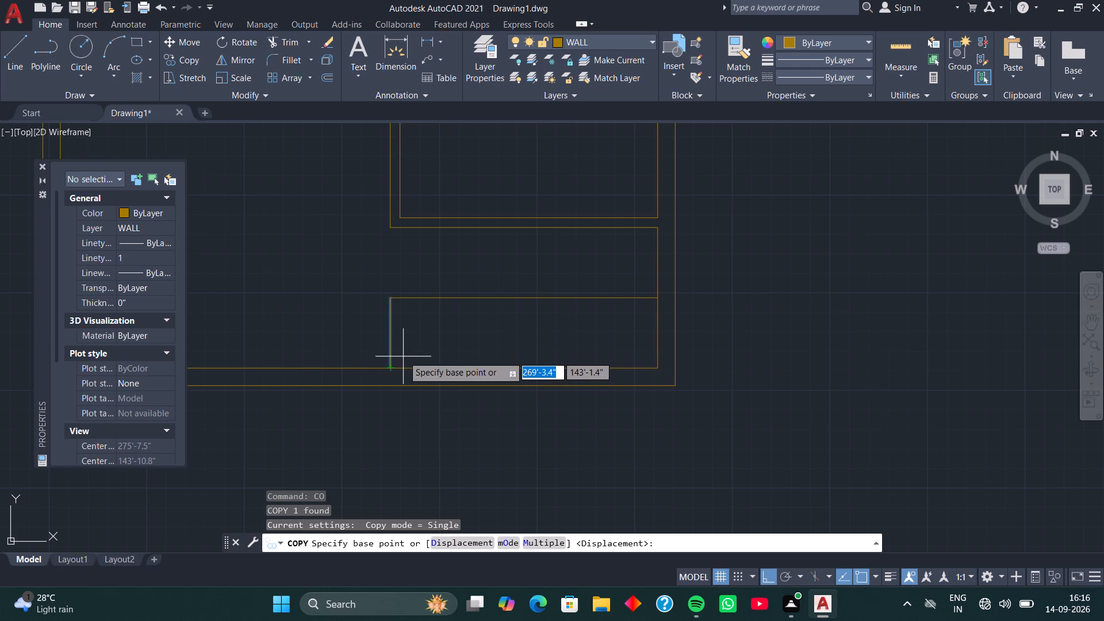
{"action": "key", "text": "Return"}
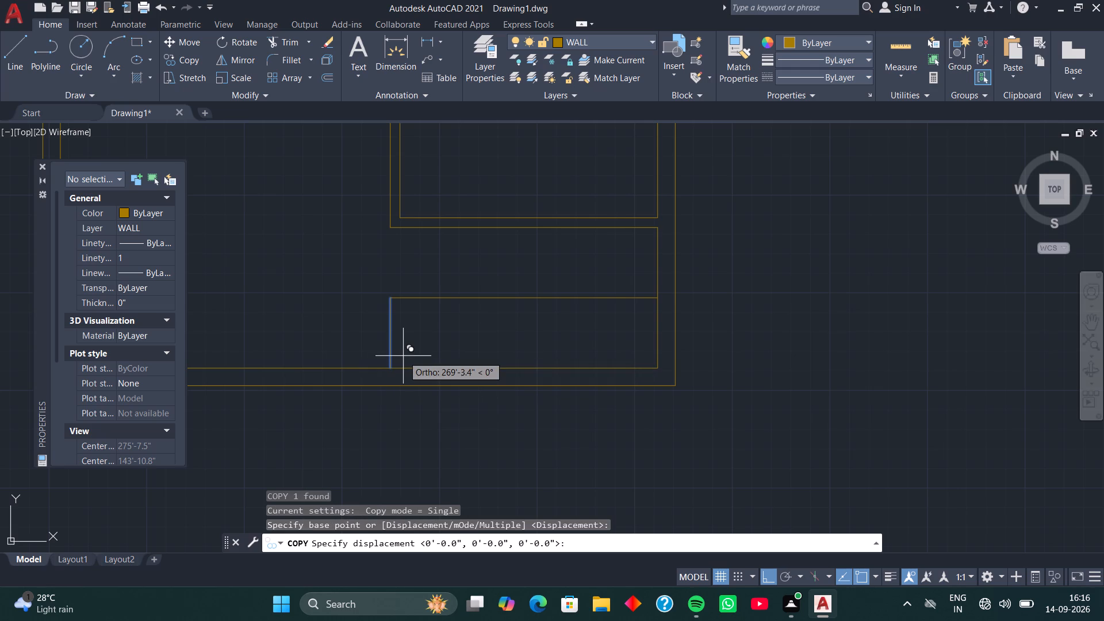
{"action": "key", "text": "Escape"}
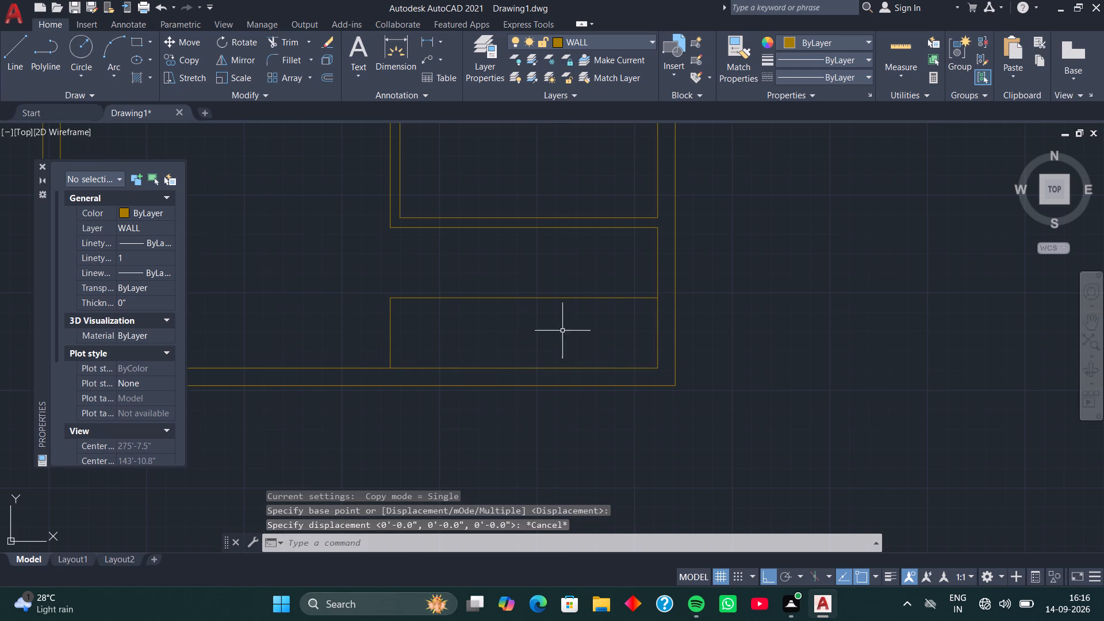
Copy the bottom-right space's inner right wall line 3' inward to mark the stair landing edge.
{"action": "left_click", "coordinate": [658, 332]}
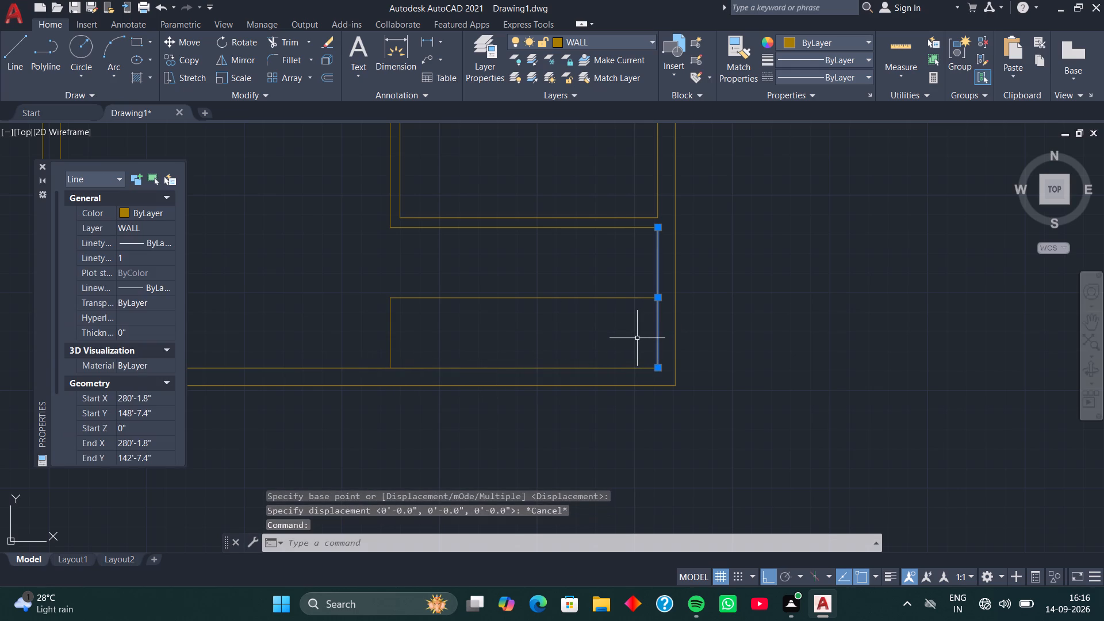
{"action": "type", "text": "CO"}
{"action": "key", "text": "space"}
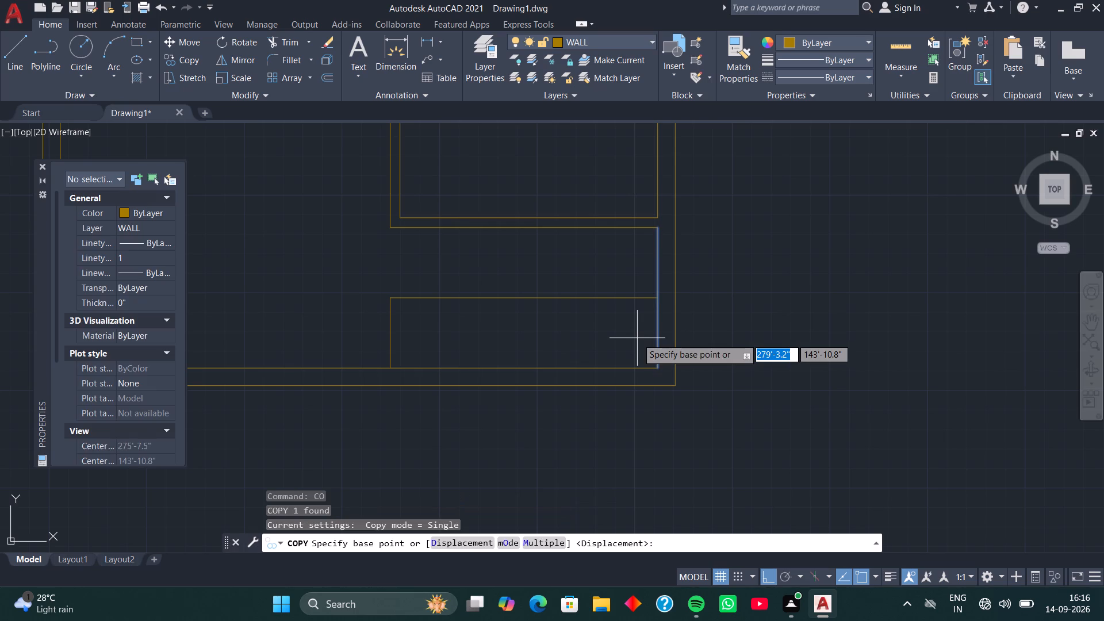
{"action": "left_click", "coordinate": [656, 366]}
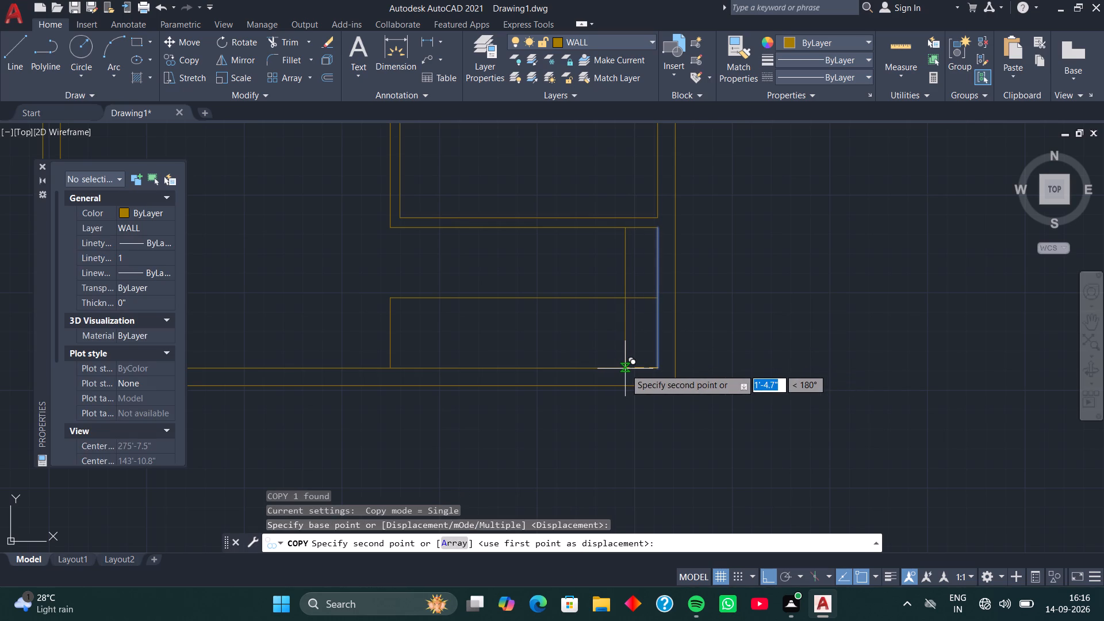
{"action": "type", "text": "3'"}
{"action": "key", "text": "Return"}
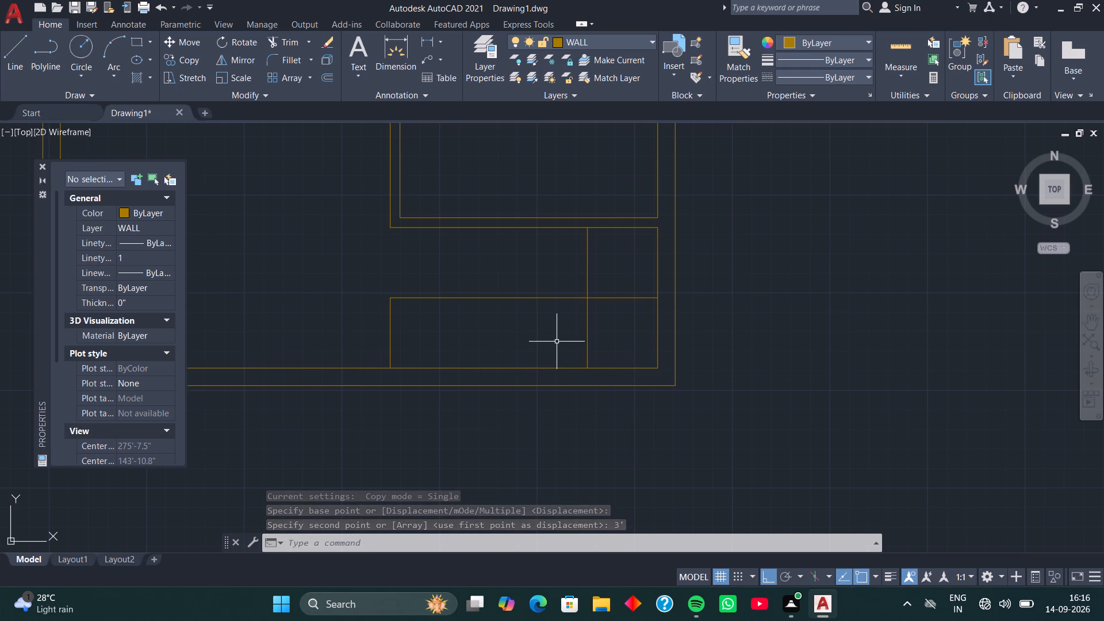
Copy the short vertical stair end line as an 11-item array, fitted between its position and the landing edge line.
{"action": "left_click", "coordinate": [389, 346]}
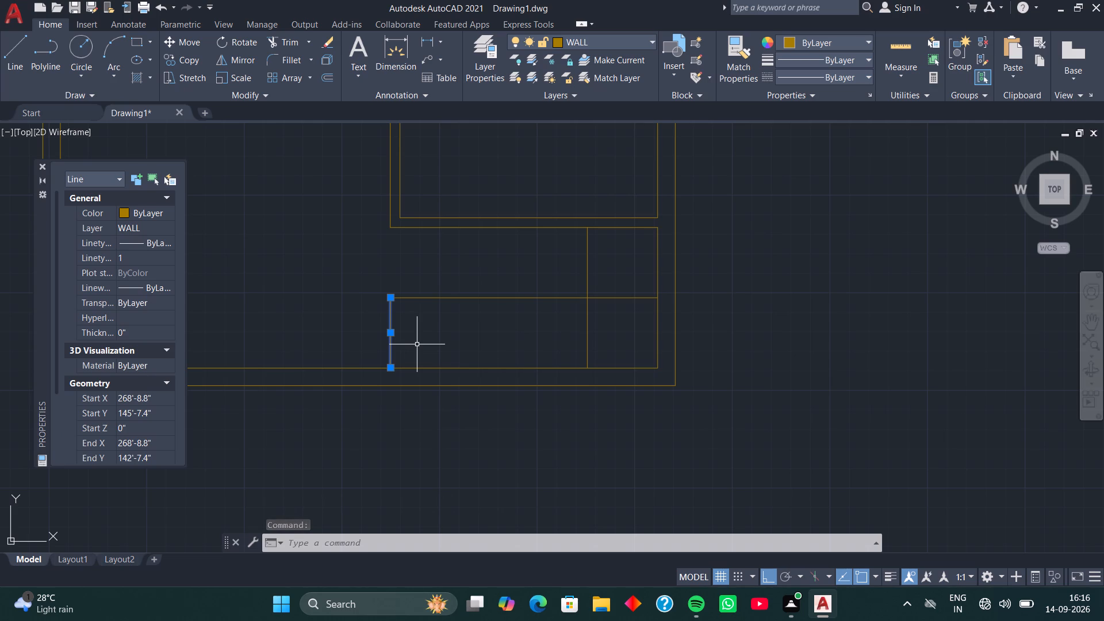
{"action": "type", "text": "CO"}
{"action": "key", "text": "space"}
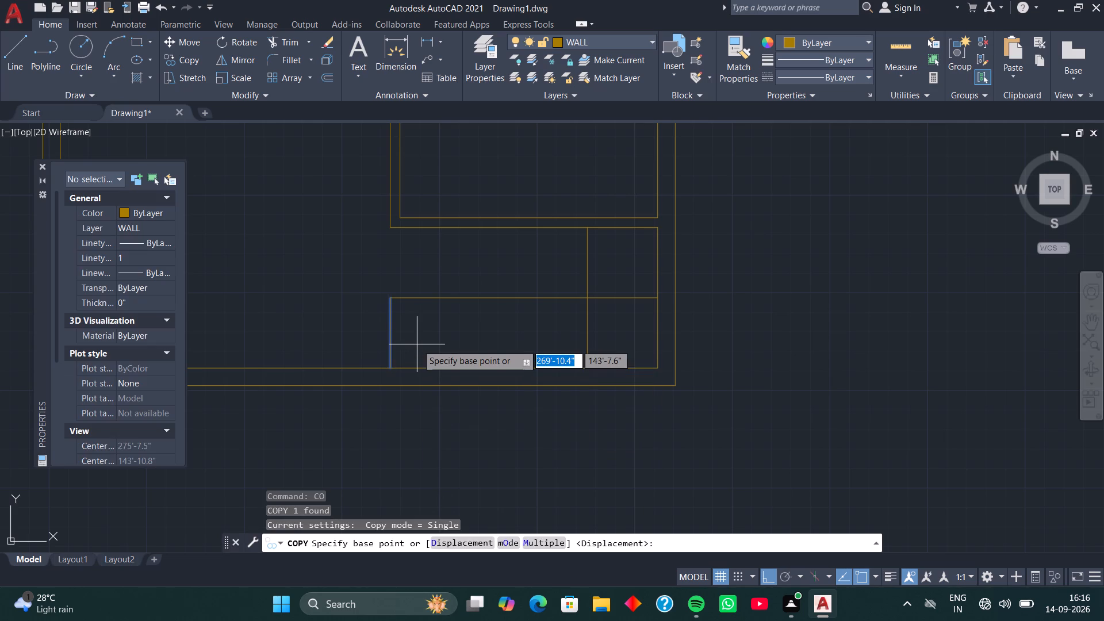
{"action": "left_click", "coordinate": [393, 366]}
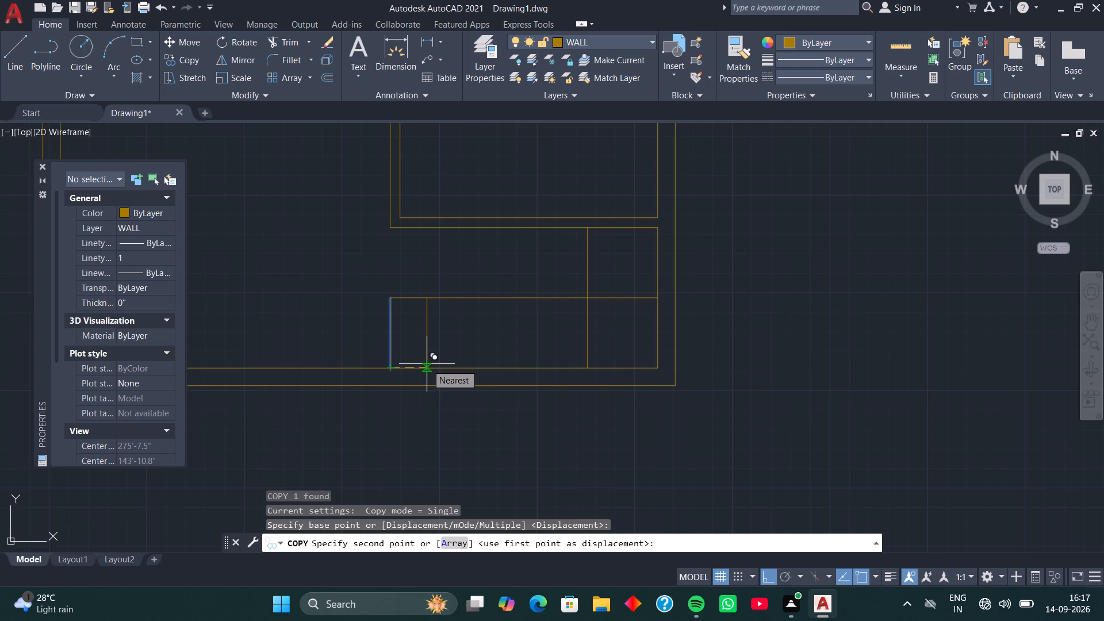
{"action": "type", "text": "AR"}
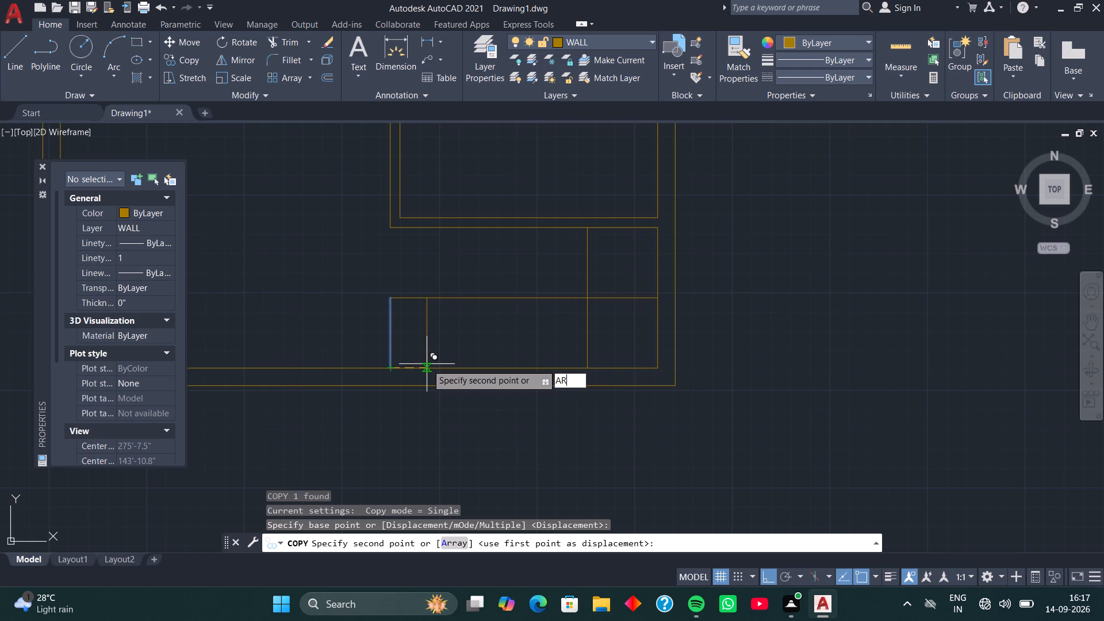
{"action": "key", "text": "space"}
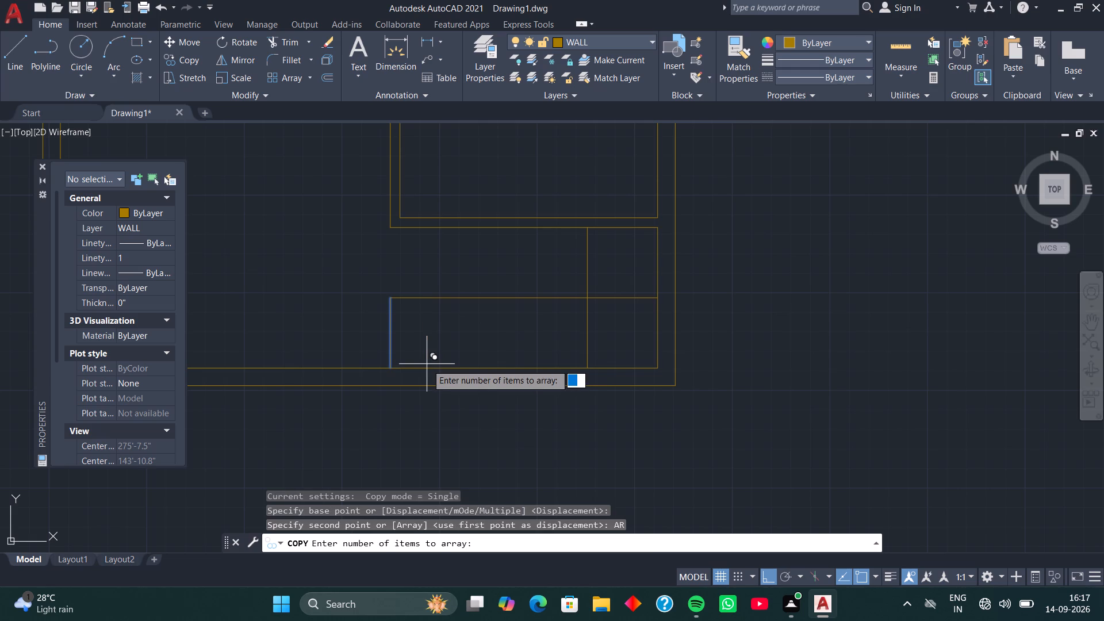
{"action": "type", "text": "11"}
{"action": "key", "text": "Return"}
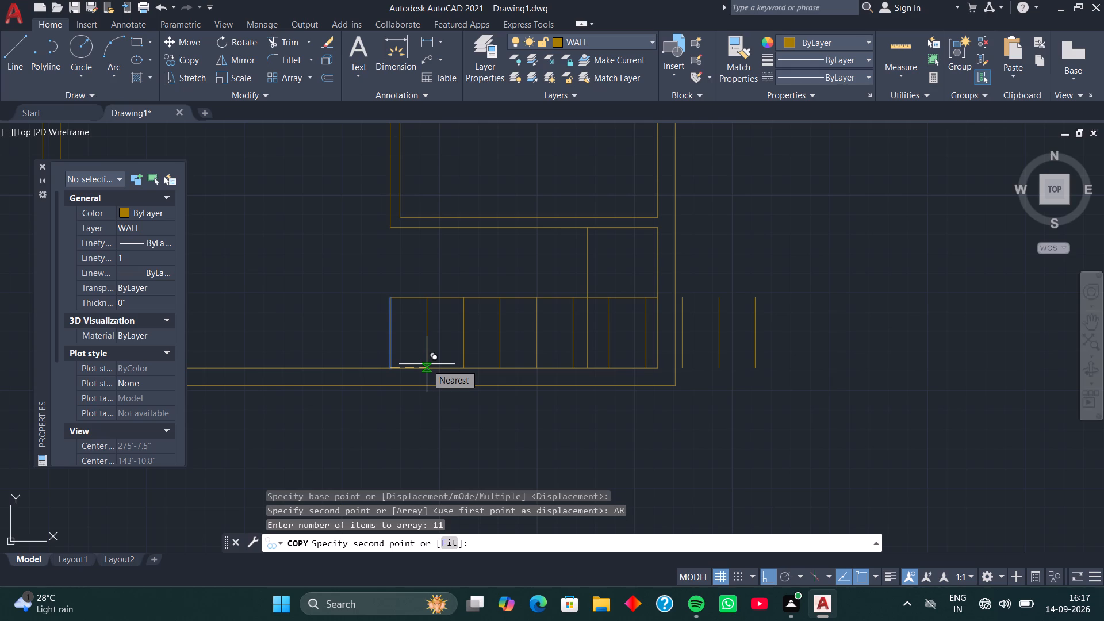
{"action": "key", "text": "f"}
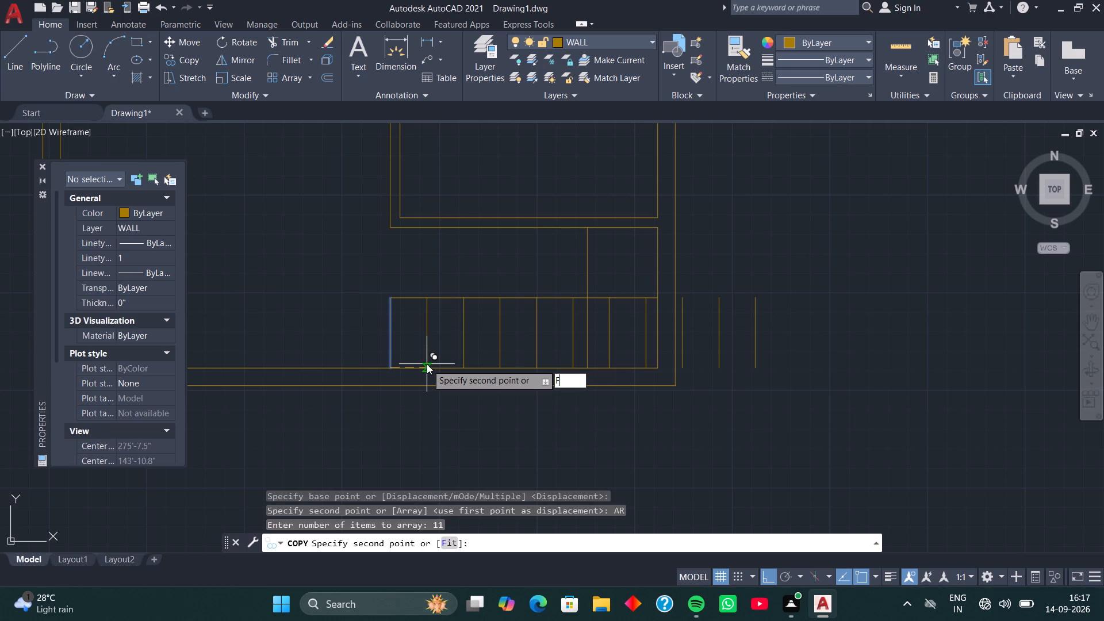
{"action": "key", "text": "space"}
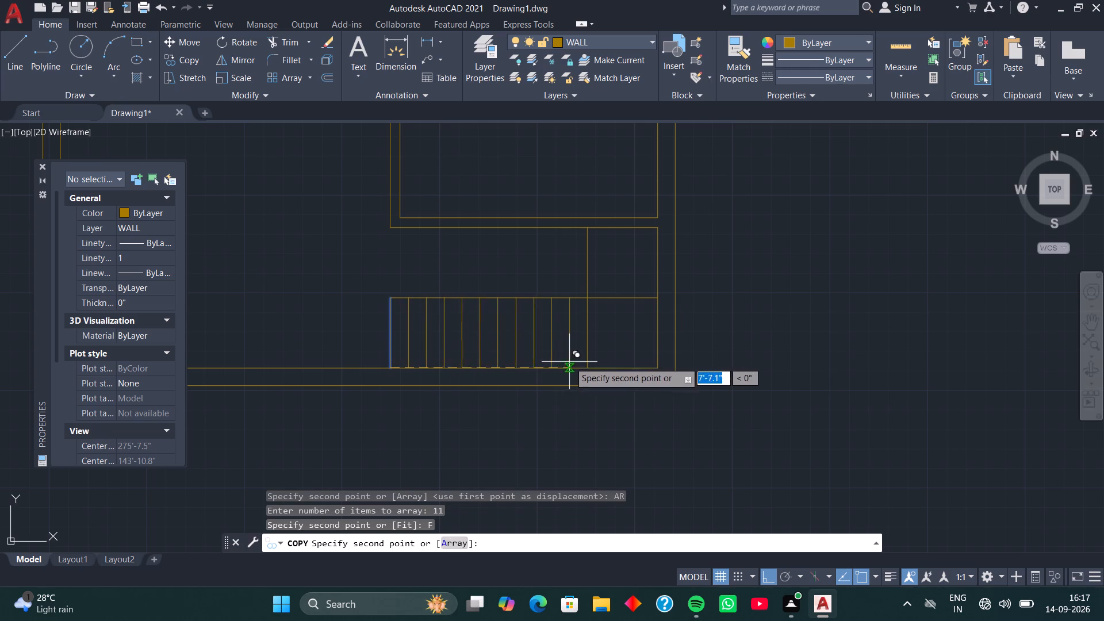
{"action": "left_click", "coordinate": [589, 365]}
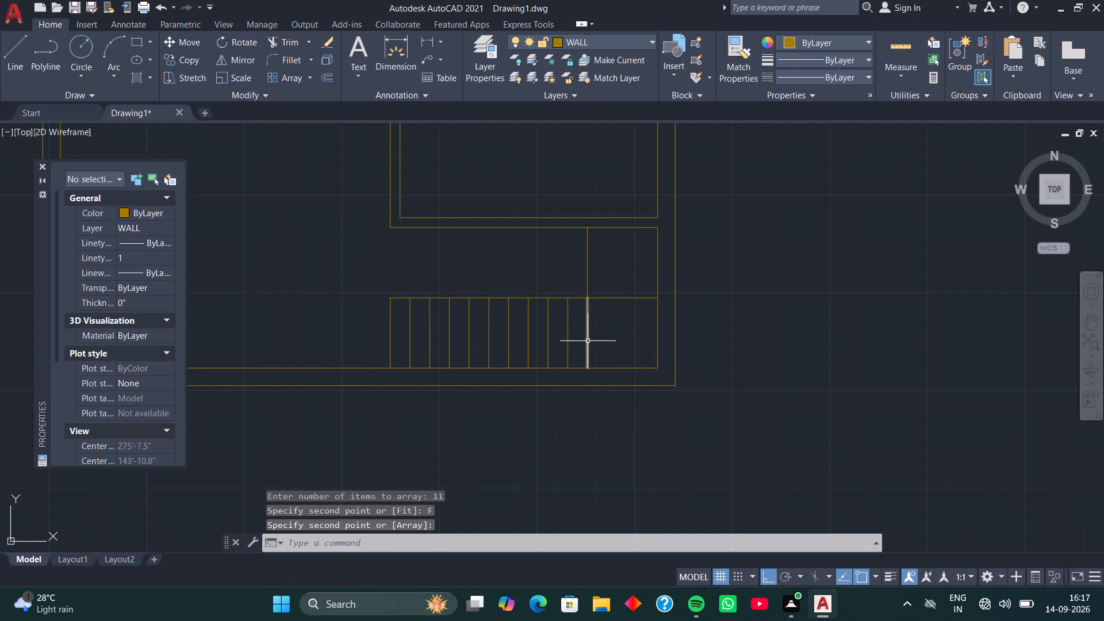
Erase the arrayed tread line that overlaps the lower half of the landing edge line.
{"action": "left_click", "coordinate": [588, 341]}
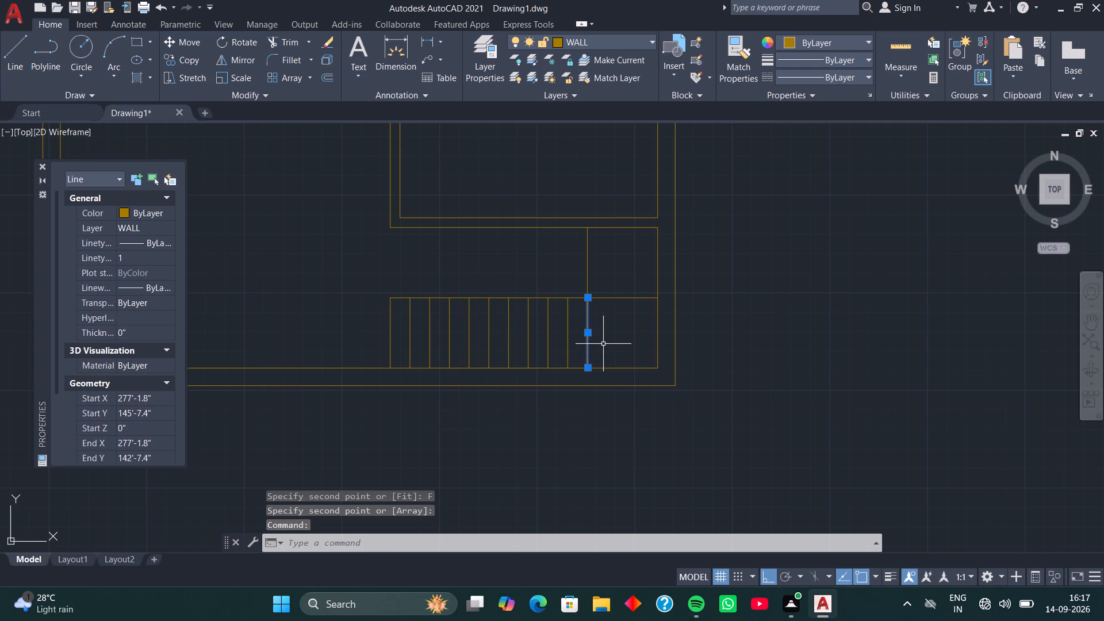
{"action": "key", "text": "Delete"}
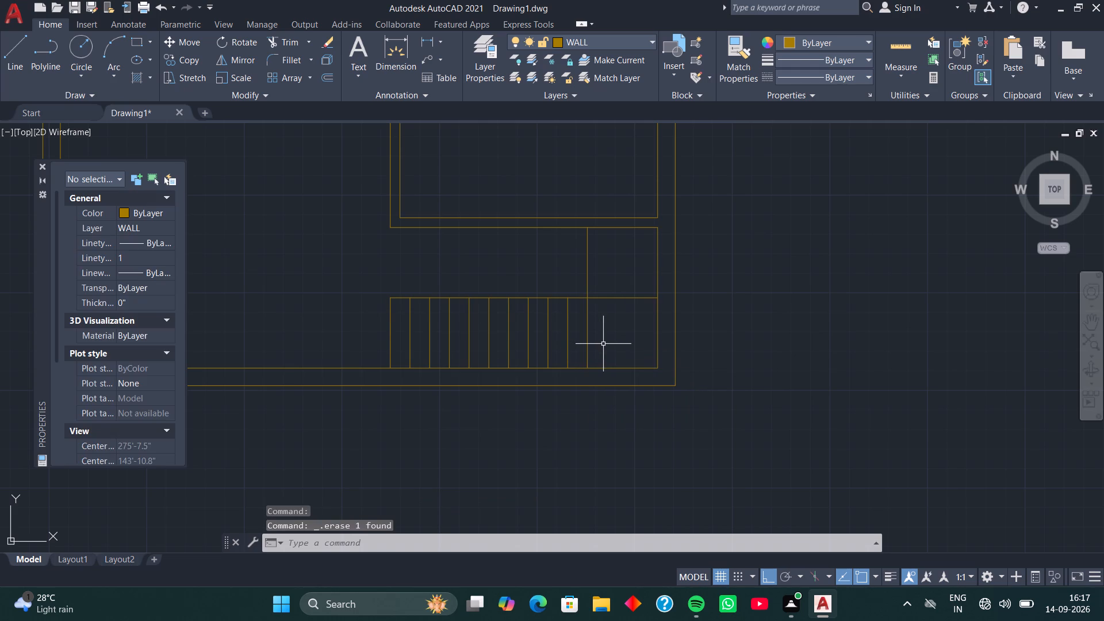
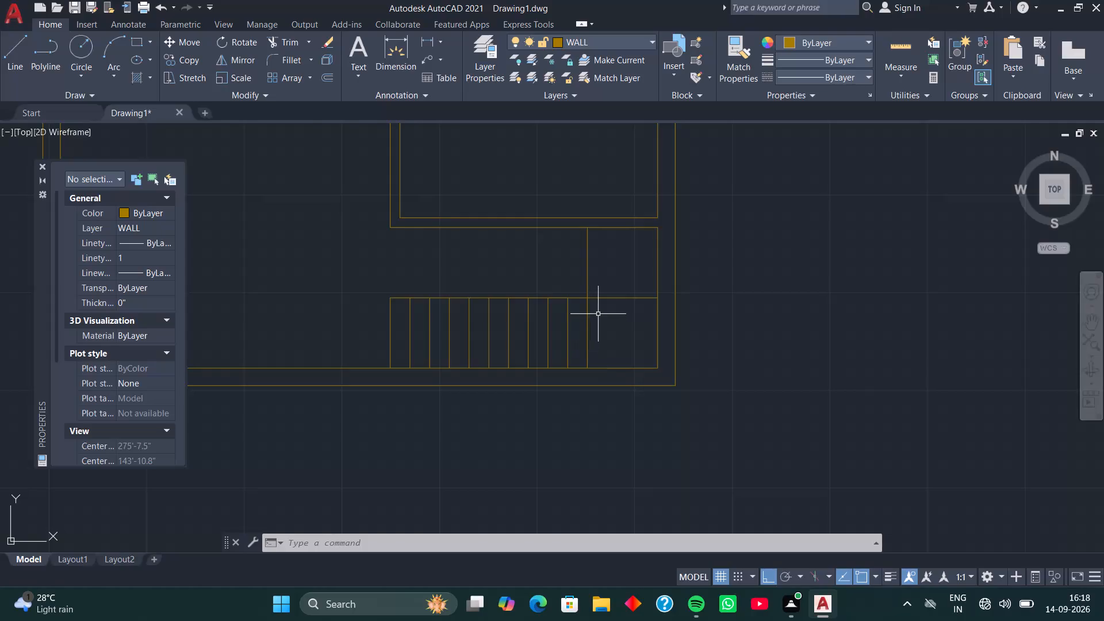
Mirror the lower flight's tread lines and landing edge line about the stair's horizontal centre line, keeping the originals.
{"action": "left_click", "coordinate": [601, 316]}
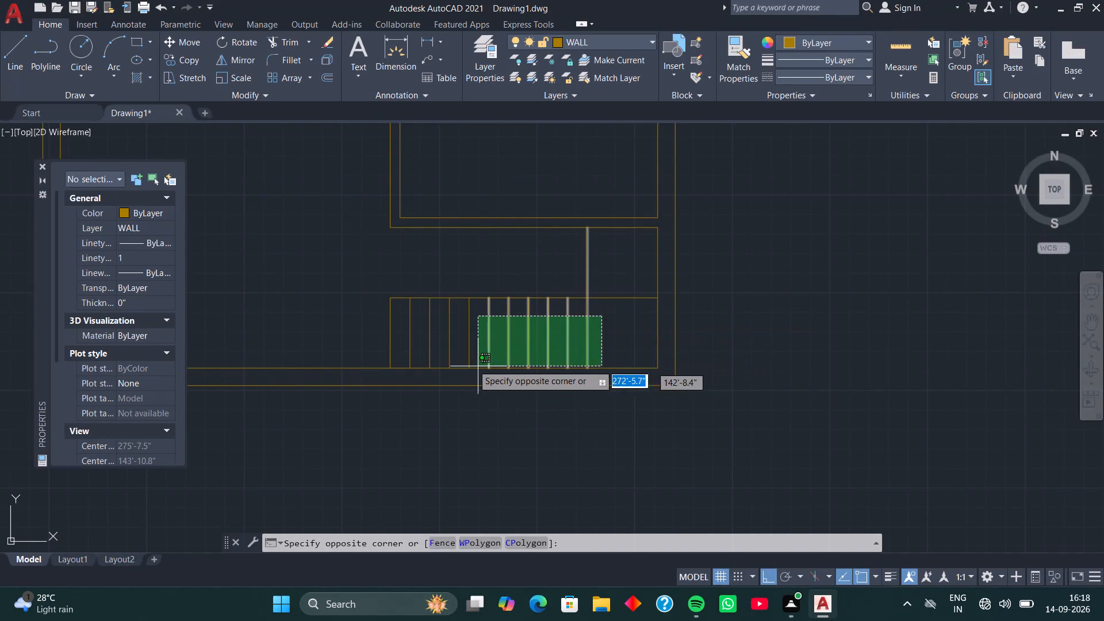
{"action": "left_click", "coordinate": [385, 350]}
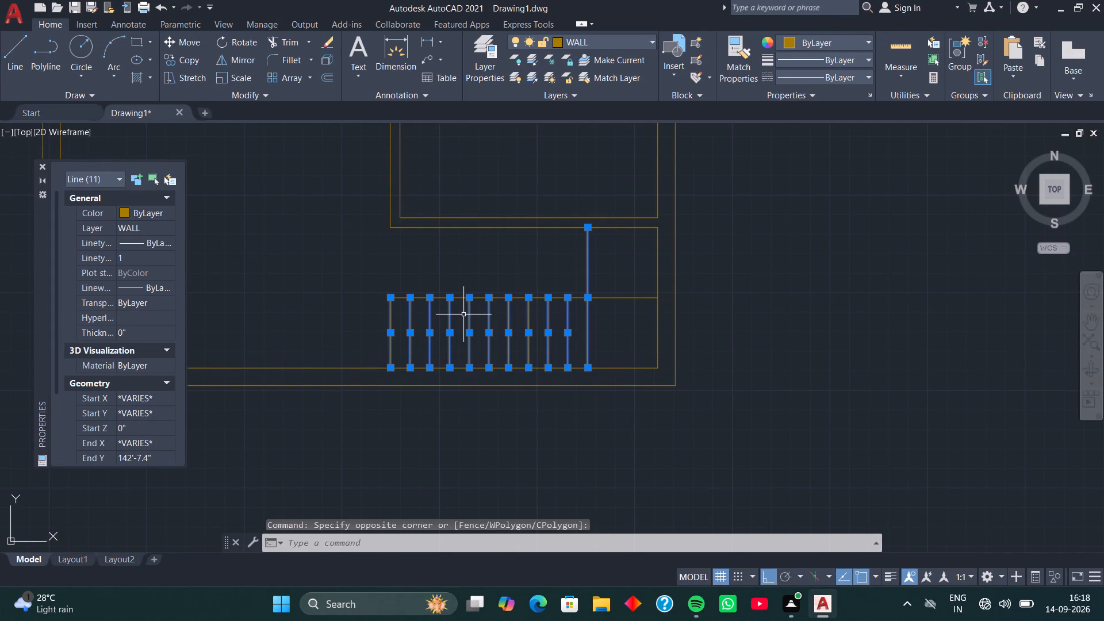
{"action": "type", "text": "MI"}
{"action": "key", "text": "space"}
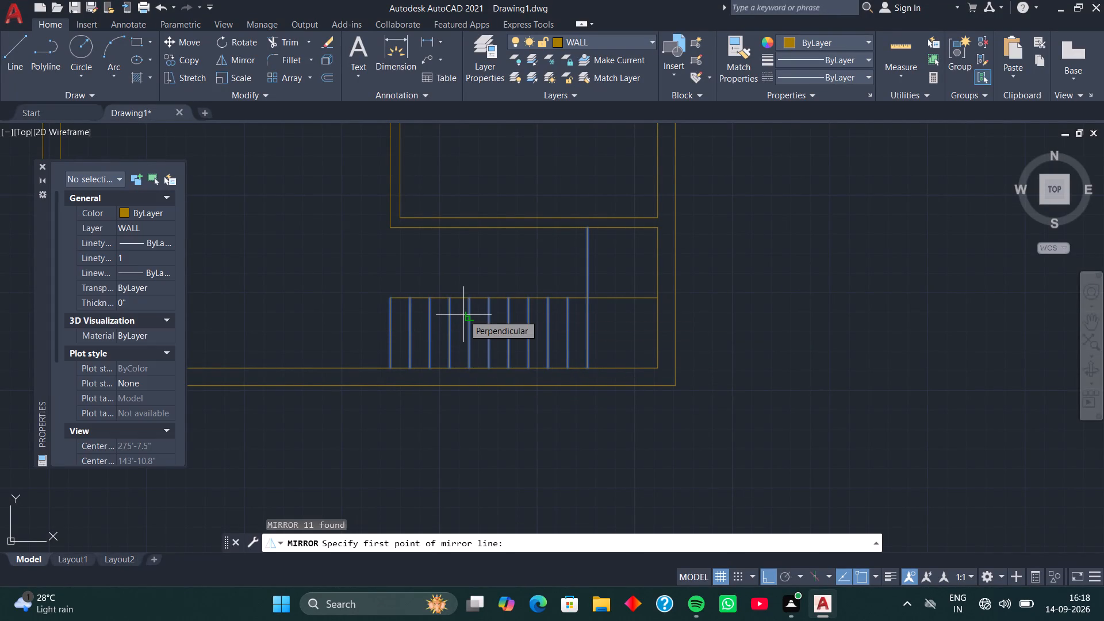
{"action": "left_click", "coordinate": [588, 300]}
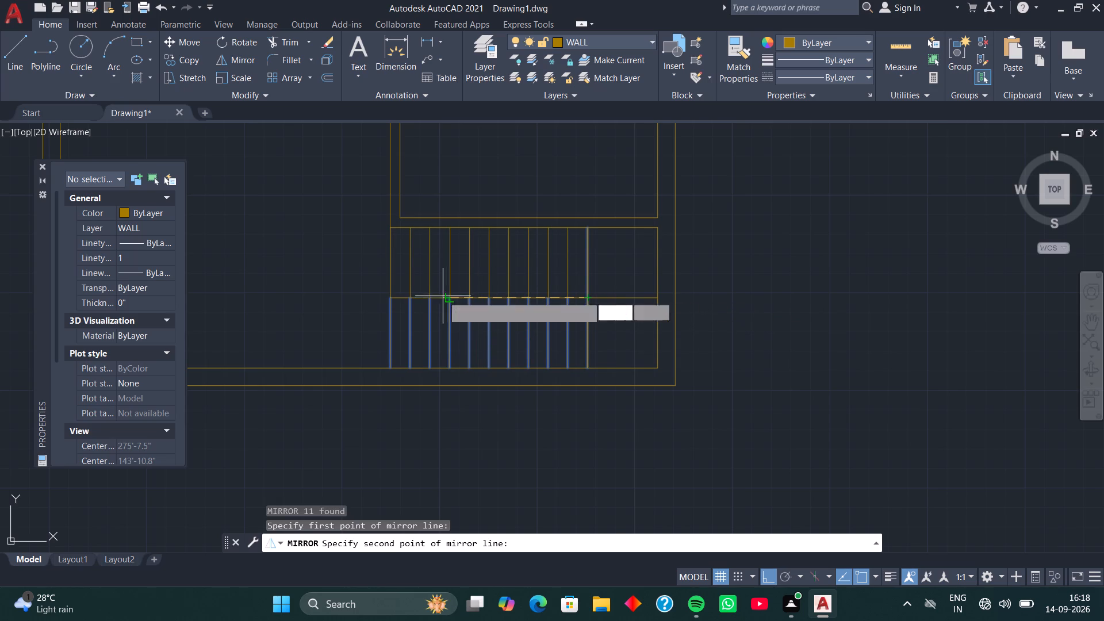
{"action": "left_click", "coordinate": [391, 300]}
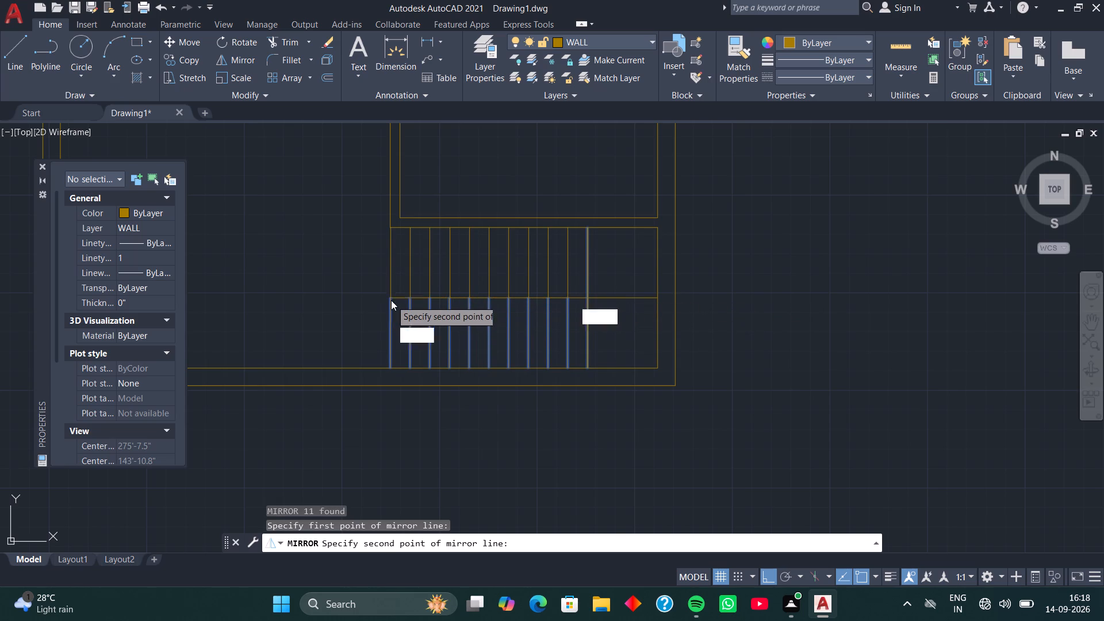
{"action": "key", "text": "space"}
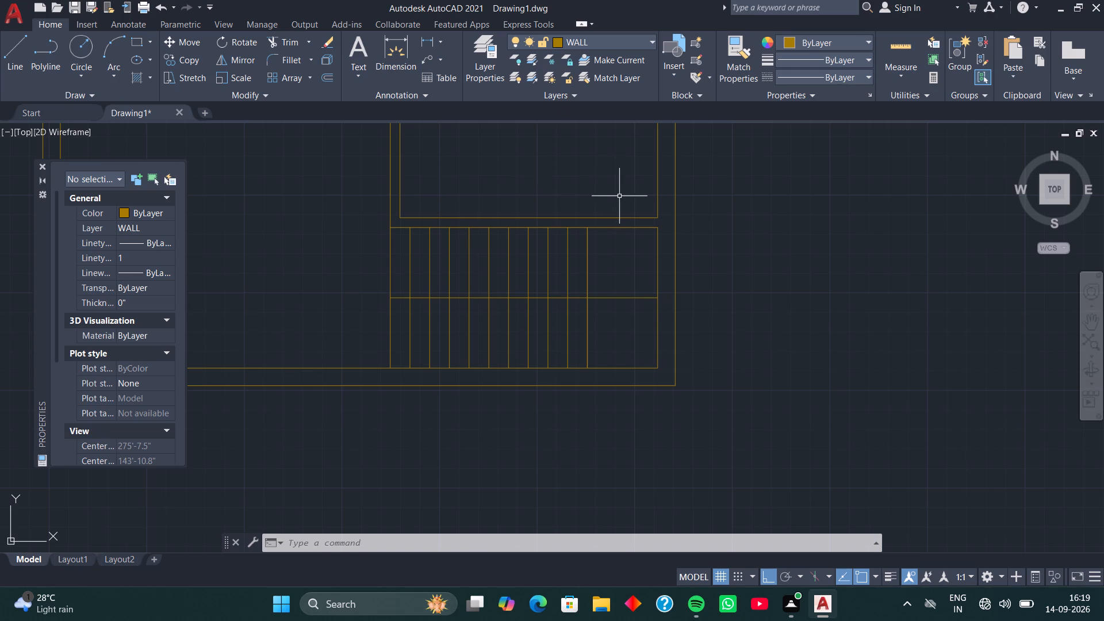
Add a horizontal linear dimension between the plan's two top outer corners, placed just above the top wall.
{"action": "scroll", "coordinate": [564, 195], "scroll_direction": "down", "scroll_amount": 2}
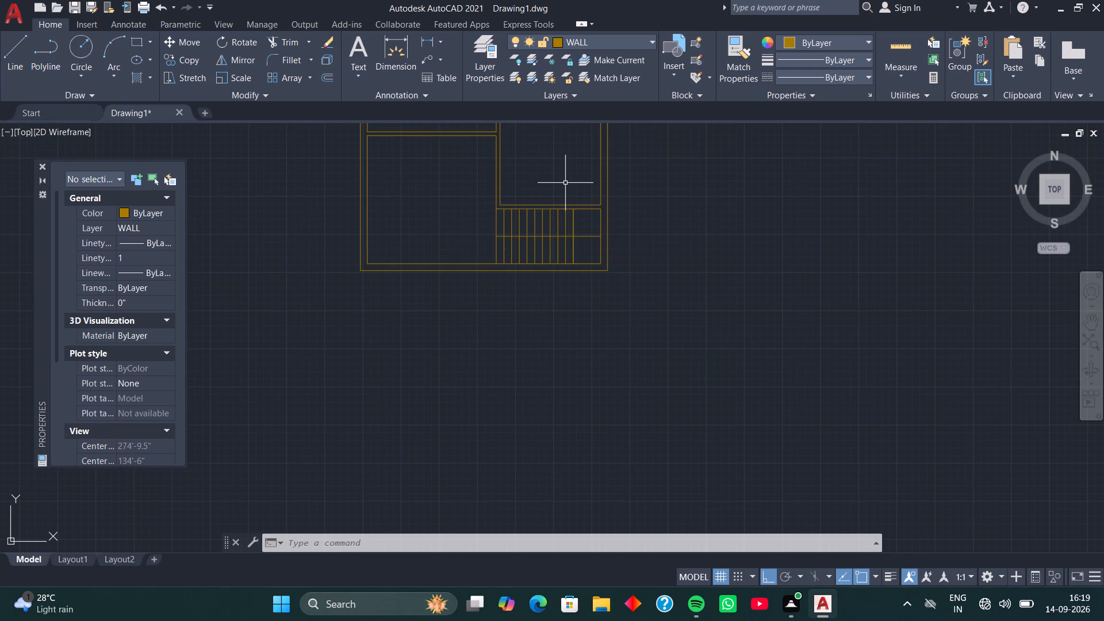
{"action": "scroll", "coordinate": [565, 183], "scroll_direction": "down", "scroll_amount": 1}
{"action": "middle_click_drag", "start_coordinate": [565, 183], "coordinate": [584, 259]}
{"action": "middle_click_drag", "start_coordinate": [551, 174], "coordinate": [563, 247]}
{"action": "middle_click_drag", "start_coordinate": [563, 183], "coordinate": [580, 214]}
{"action": "scroll", "coordinate": [577, 210], "scroll_direction": "up", "scroll_amount": 5}
{"action": "scroll", "coordinate": [577, 210], "scroll_direction": "down", "scroll_amount": 3}
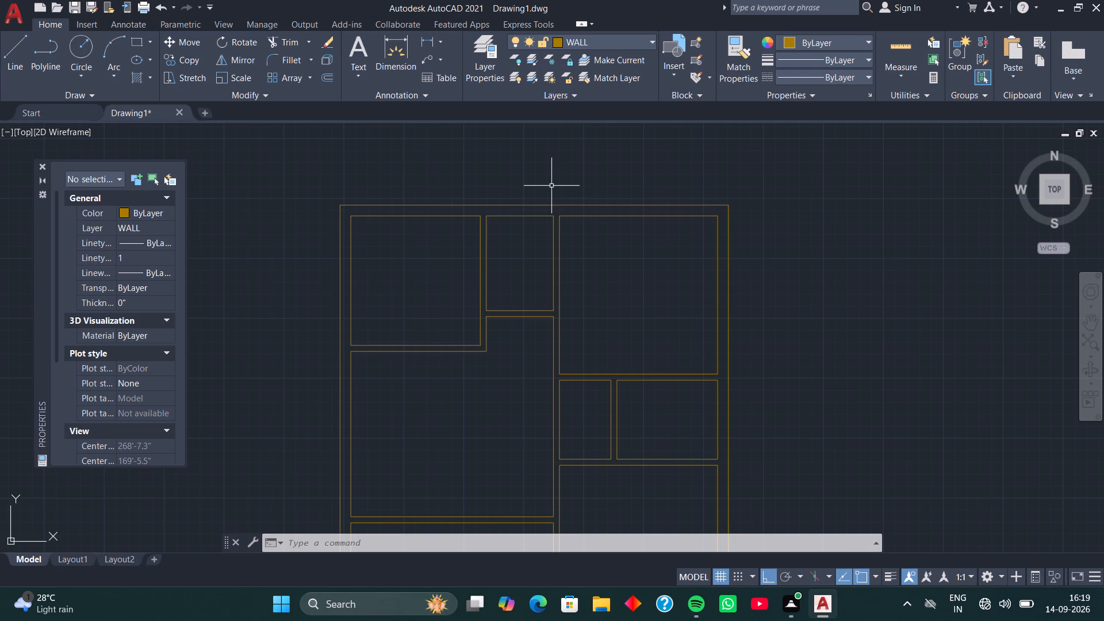
{"action": "left_click", "coordinate": [424, 40]}
{"action": "left_click", "coordinate": [340, 205]}
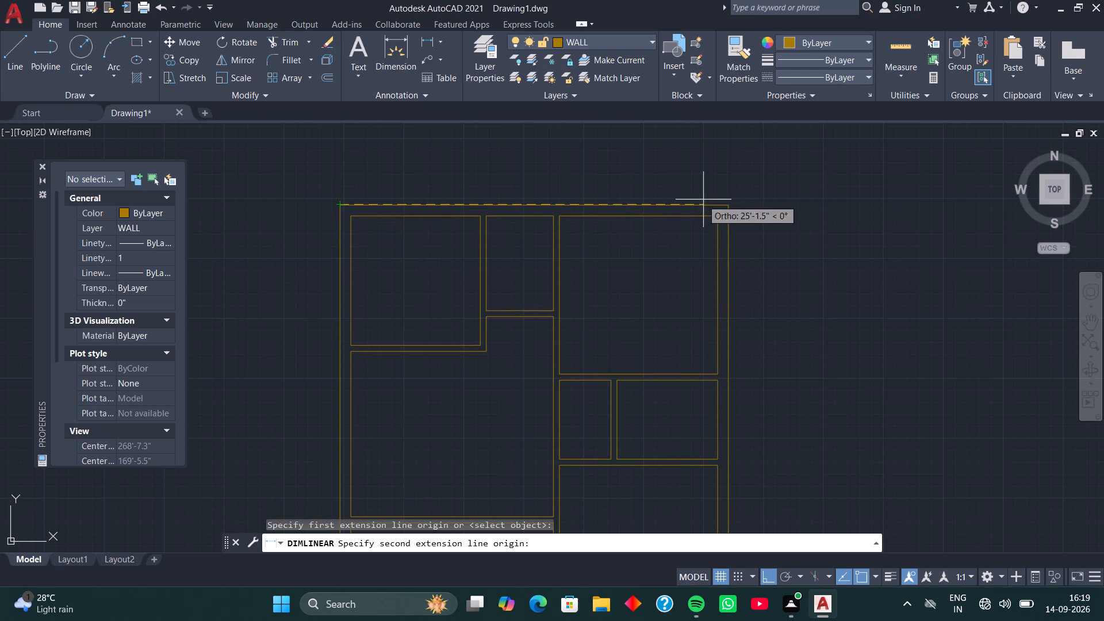
{"action": "left_click", "coordinate": [730, 206]}
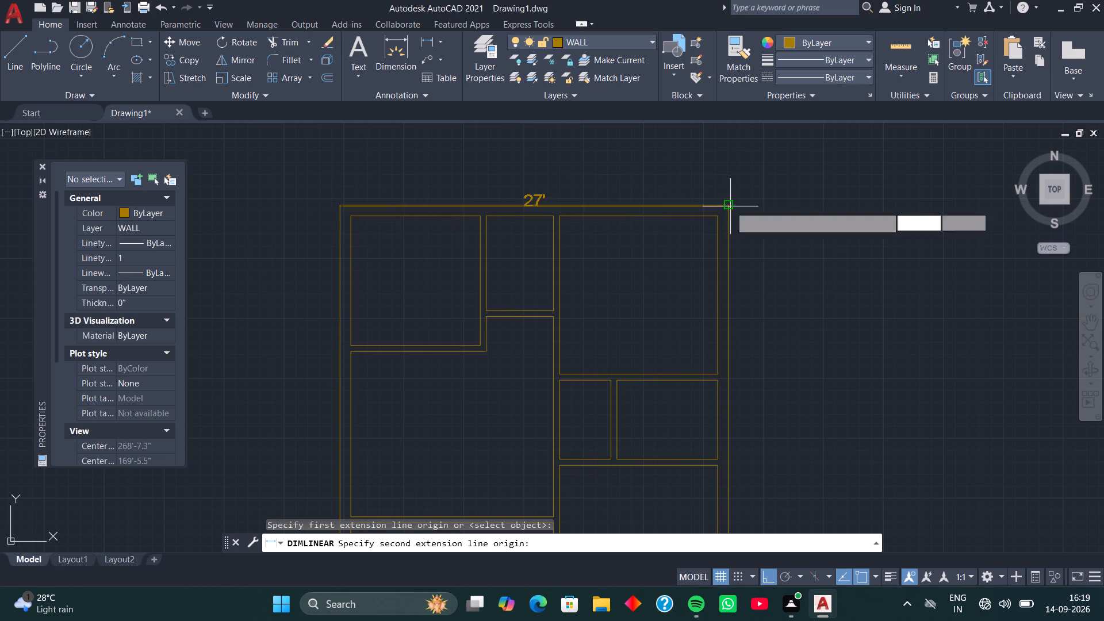
{"action": "left_click", "coordinate": [722, 189]}
Add a vertical linear dimension from the top-right to the bottom-right outer corner, placed just outside the right wall.
{"action": "middle_click_drag", "start_coordinate": [777, 236], "coordinate": [708, 188]}
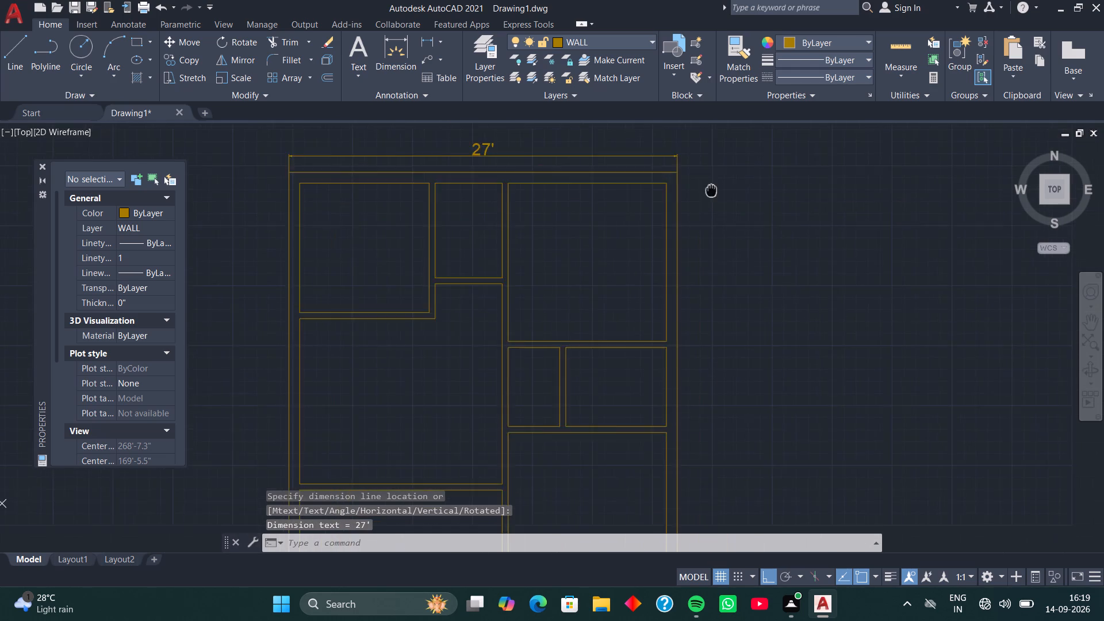
{"action": "middle_click_drag", "start_coordinate": [708, 188], "coordinate": [706, 186]}
{"action": "left_click", "coordinate": [427, 43]}
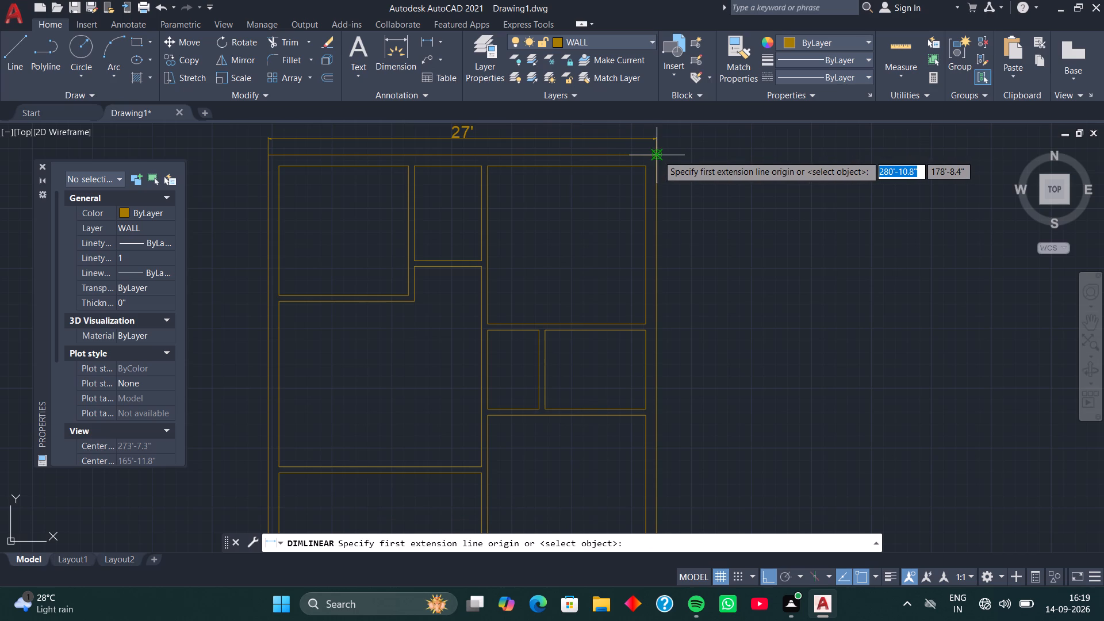
{"action": "scroll", "coordinate": [658, 155], "scroll_direction": "up", "scroll_amount": 2}
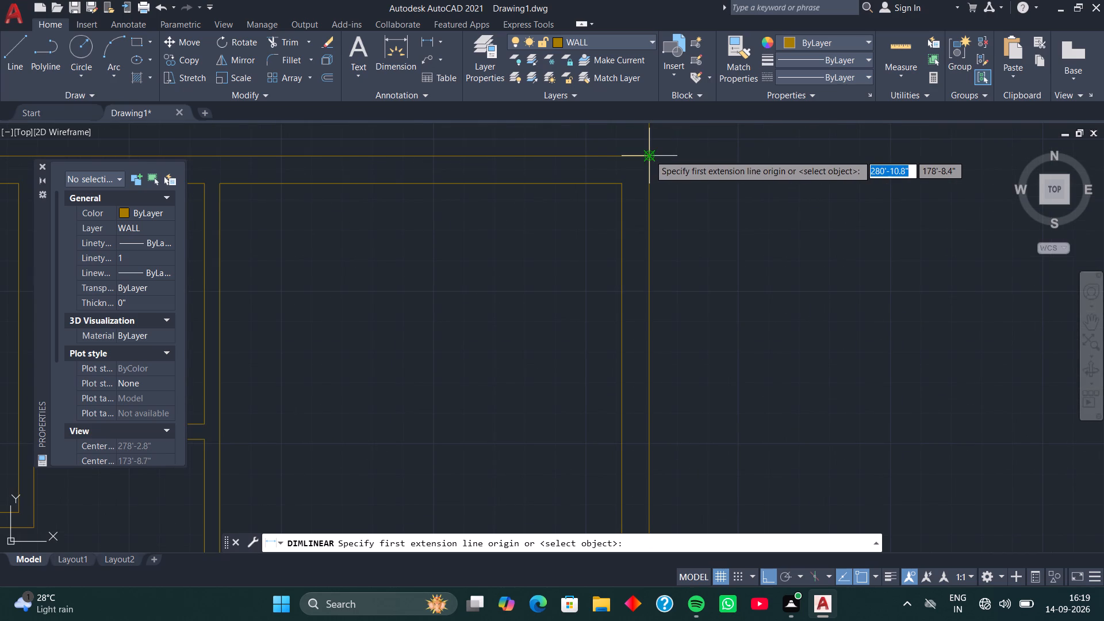
{"action": "left_click", "coordinate": [649, 155]}
{"action": "scroll", "coordinate": [664, 206], "scroll_direction": "down", "scroll_amount": 2}
{"action": "middle_click_drag", "start_coordinate": [670, 327], "coordinate": [622, 161]}
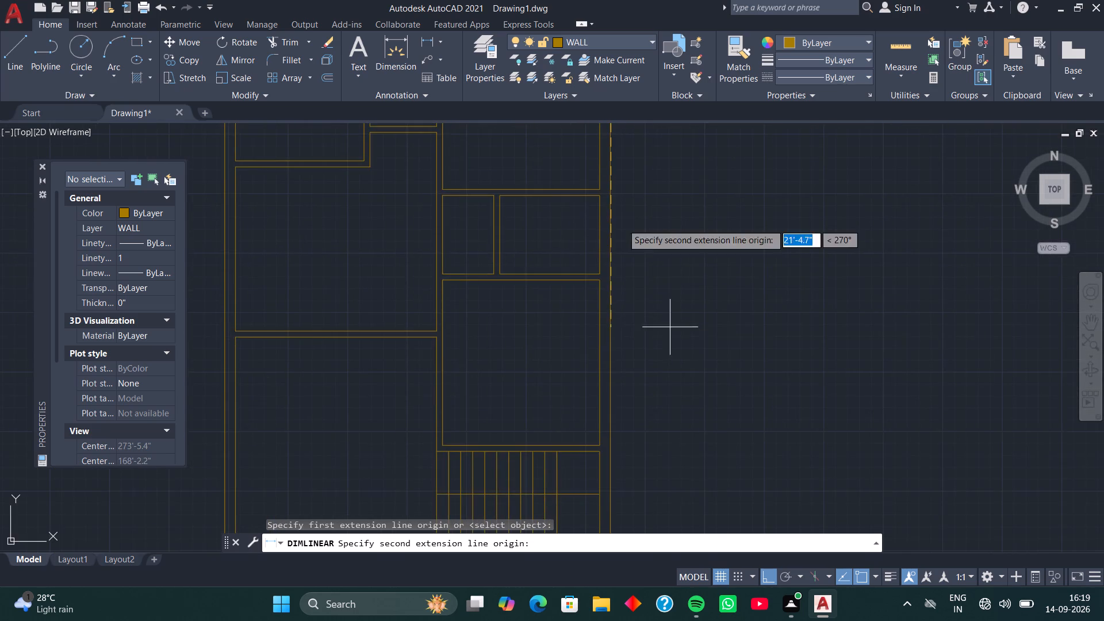
{"action": "middle_click_drag", "start_coordinate": [624, 310], "coordinate": [596, 153]}
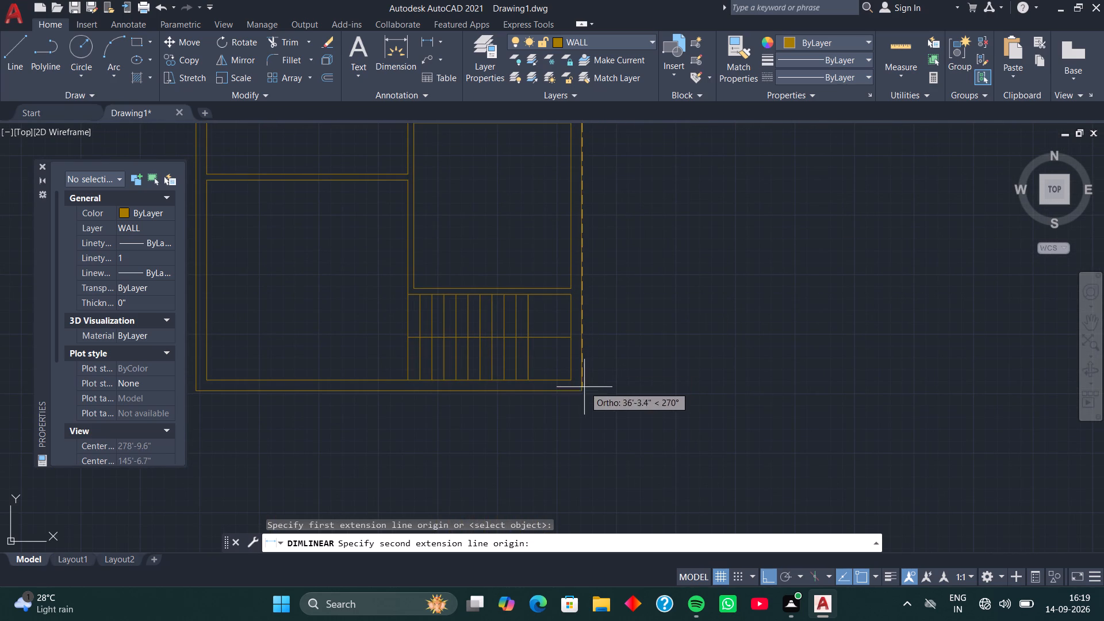
{"action": "left_click", "coordinate": [582, 392]}
{"action": "left_click", "coordinate": [608, 386]}
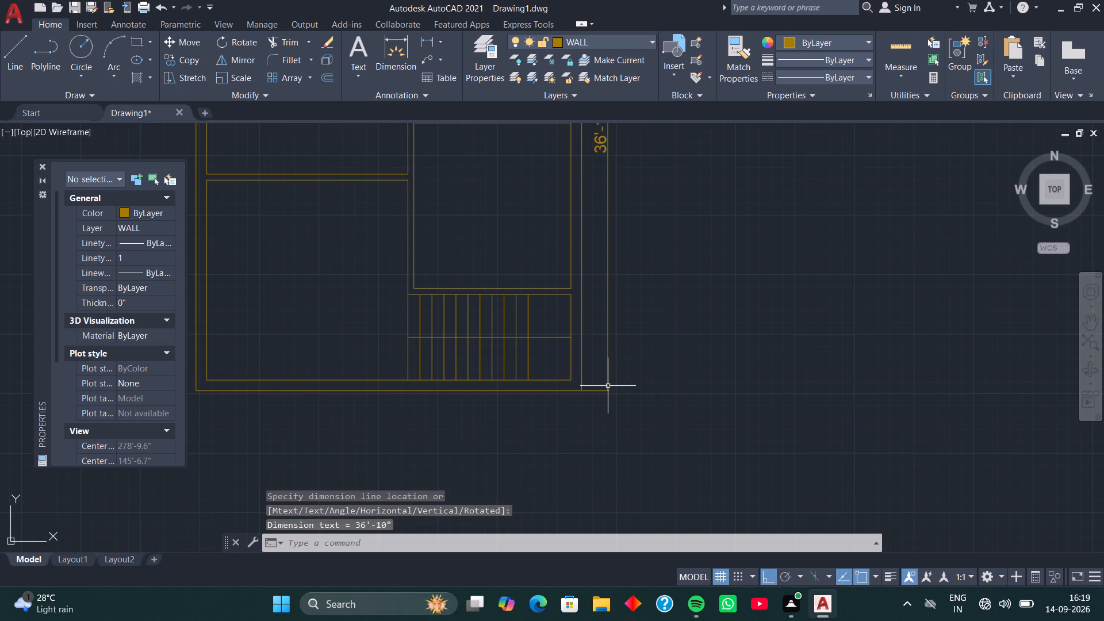
Examine the overall width and height dimensions, the room layout and the staircase across the whole plan.
{"action": "middle_click_drag", "start_coordinate": [598, 252], "coordinate": [607, 377]}
{"action": "scroll", "coordinate": [608, 278], "scroll_direction": "up", "scroll_amount": 3}
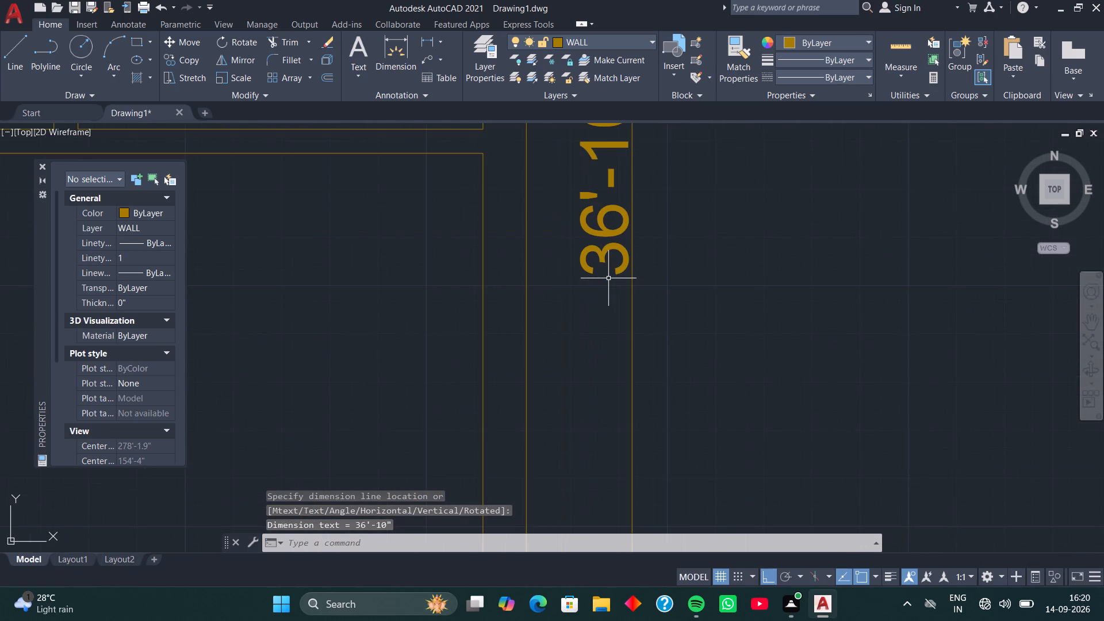
{"action": "scroll", "coordinate": [608, 278], "scroll_direction": "down", "scroll_amount": 2}
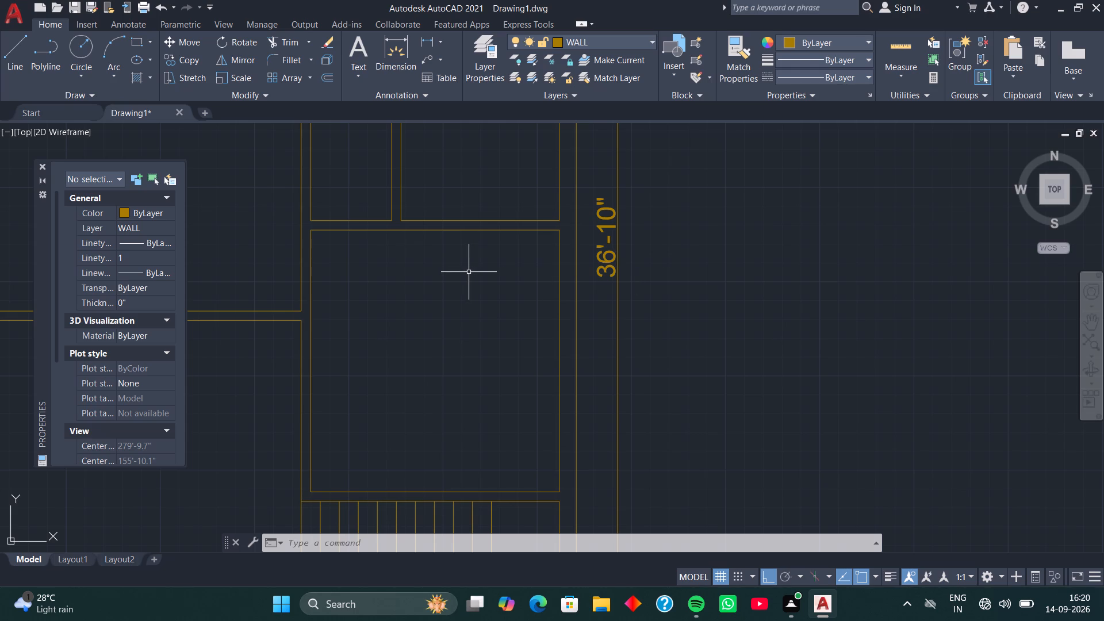
{"action": "scroll", "coordinate": [465, 193], "scroll_direction": "down", "scroll_amount": 3}
{"action": "middle_click_drag", "start_coordinate": [465, 188], "coordinate": [520, 278]}
{"action": "scroll", "coordinate": [472, 189], "scroll_direction": "up", "scroll_amount": 4}
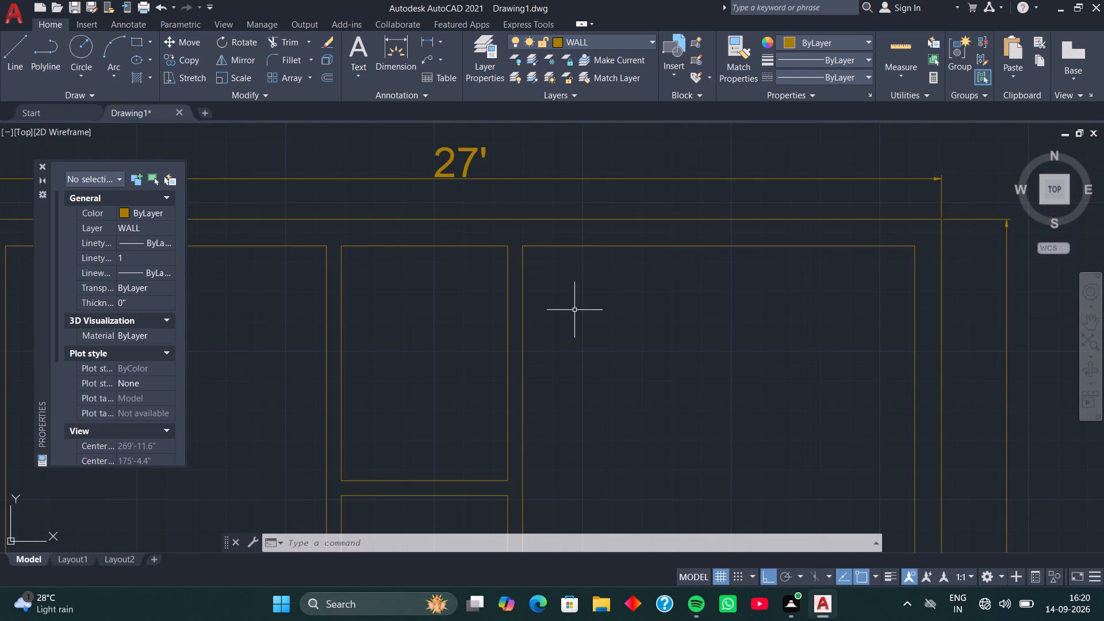
{"action": "scroll", "coordinate": [575, 311], "scroll_direction": "down", "scroll_amount": 2}
{"action": "middle_click_drag", "start_coordinate": [602, 346], "coordinate": [532, 221]}
{"action": "scroll", "coordinate": [622, 340], "scroll_direction": "down", "scroll_amount": 2}
{"action": "middle_click_drag", "start_coordinate": [622, 358], "coordinate": [620, 353]}
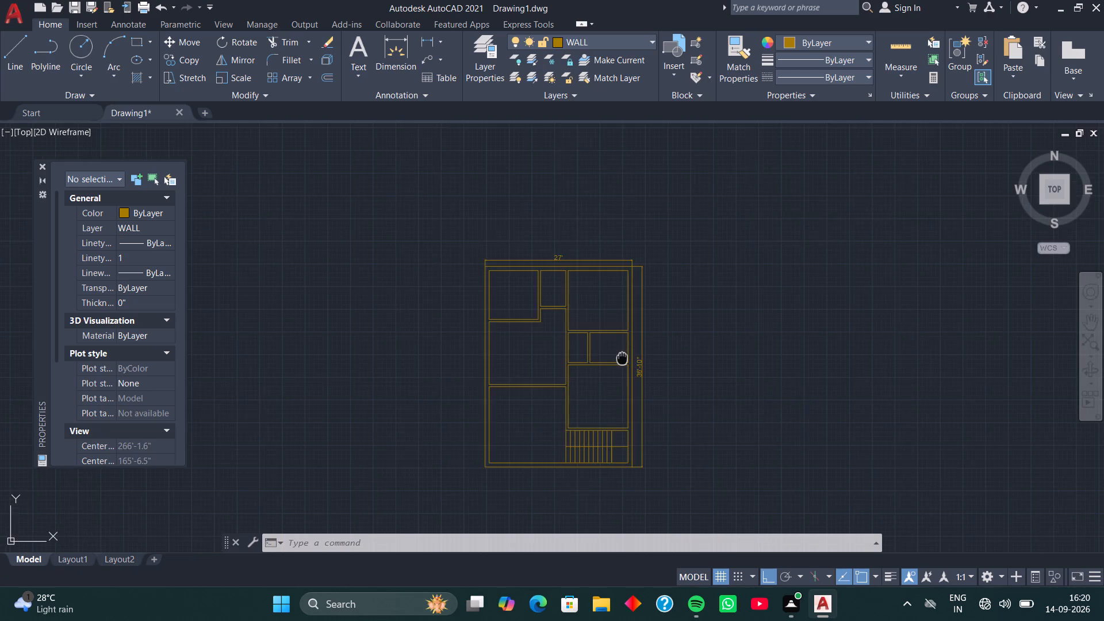
{"action": "middle_click_drag", "start_coordinate": [620, 353], "coordinate": [592, 264]}
{"action": "scroll", "coordinate": [605, 294], "scroll_direction": "up", "scroll_amount": 4}
{"action": "middle_click_drag", "start_coordinate": [596, 258], "coordinate": [619, 343]}
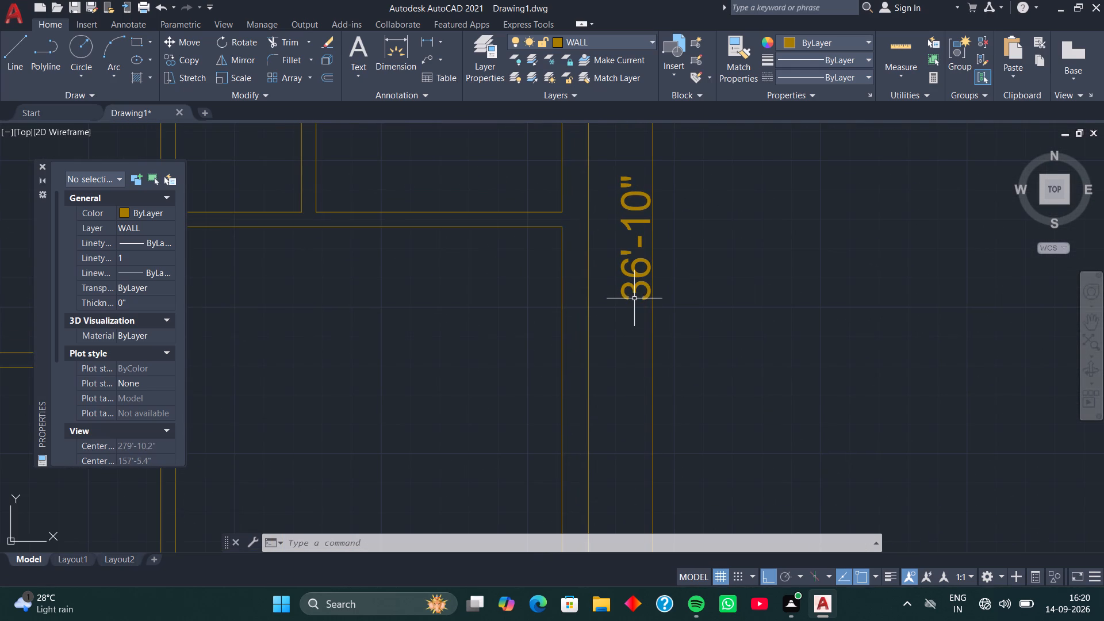
{"action": "scroll", "coordinate": [655, 315], "scroll_direction": "down", "scroll_amount": 3}
{"action": "middle_click_drag", "start_coordinate": [657, 356], "coordinate": [646, 218]}
{"action": "middle_click_drag", "start_coordinate": [635, 341], "coordinate": [665, 310]}
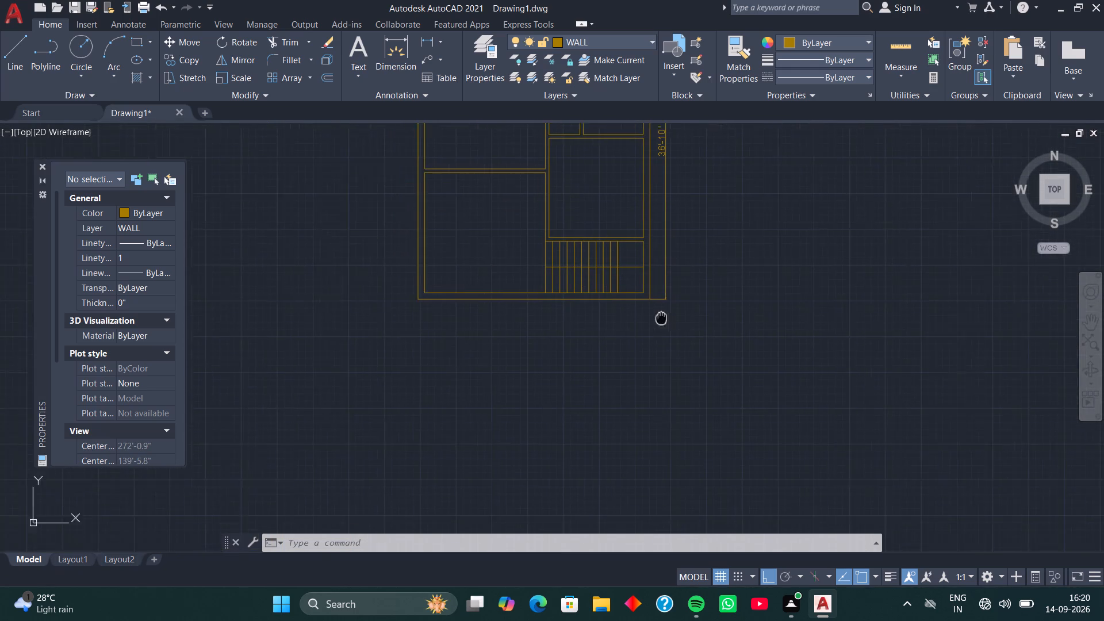
{"action": "middle_click_drag", "start_coordinate": [665, 310], "coordinate": [670, 303]}
{"action": "scroll", "coordinate": [540, 251], "scroll_direction": "down", "scroll_amount": 1}
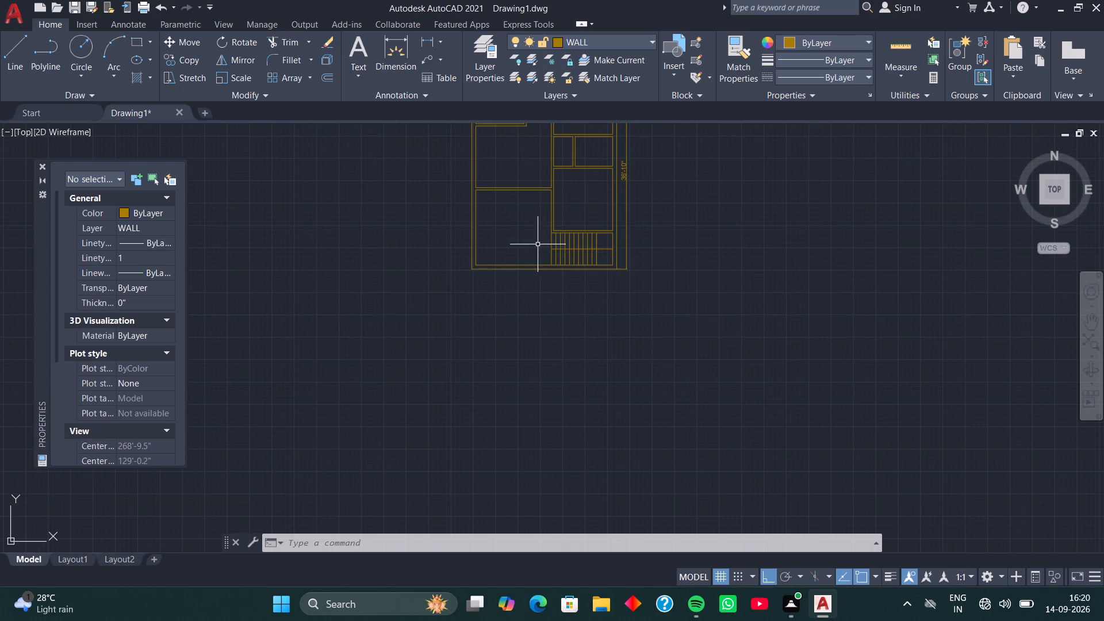
{"action": "middle_click_drag", "start_coordinate": [534, 239], "coordinate": [532, 353]}
{"action": "middle_click_drag", "start_coordinate": [521, 283], "coordinate": [518, 296]}
{"action": "middle_click", "coordinate": [517, 296]}
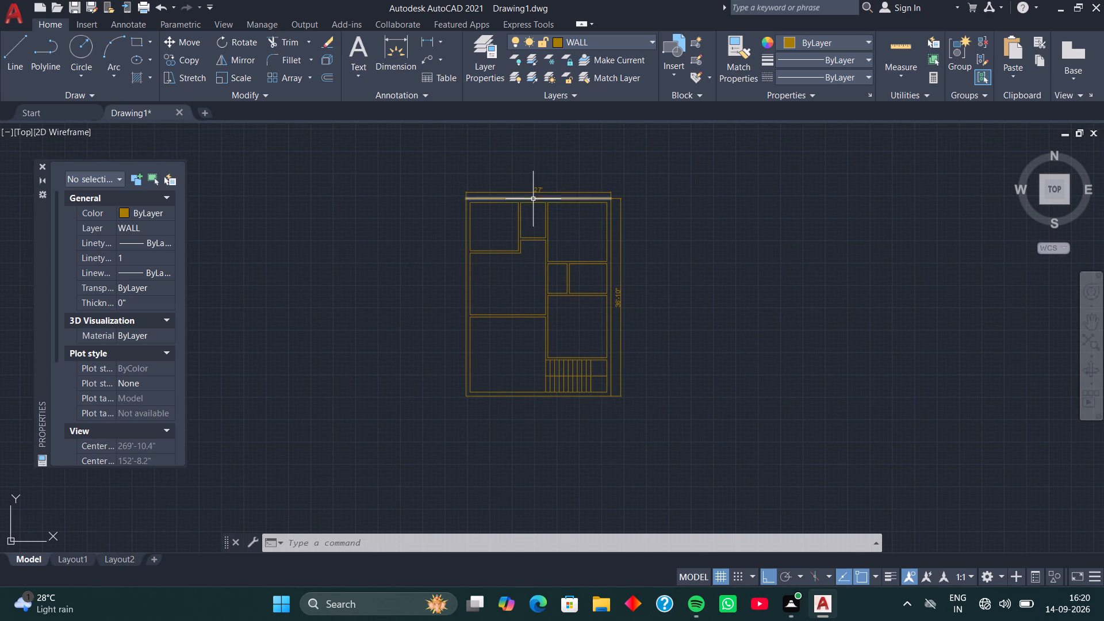
{"action": "scroll", "coordinate": [535, 194], "scroll_direction": "up", "scroll_amount": 2}
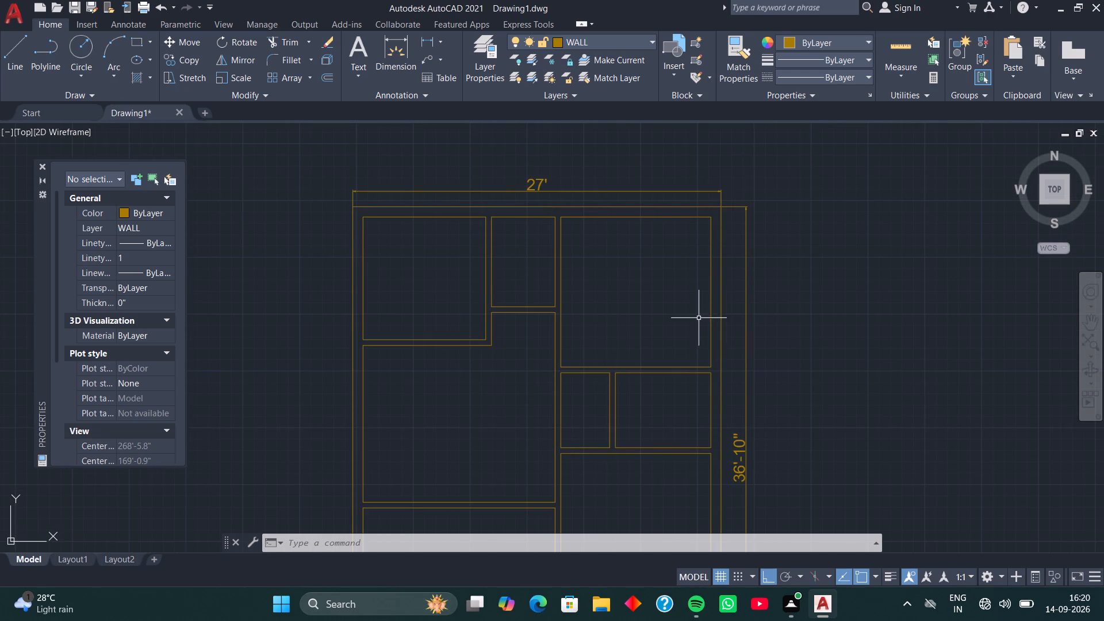
{"action": "scroll", "coordinate": [688, 321], "scroll_direction": "down", "scroll_amount": 2}
{"action": "middle_click_drag", "start_coordinate": [685, 373], "coordinate": [592, 224]}
{"action": "scroll", "coordinate": [608, 243], "scroll_direction": "up", "scroll_amount": 4}
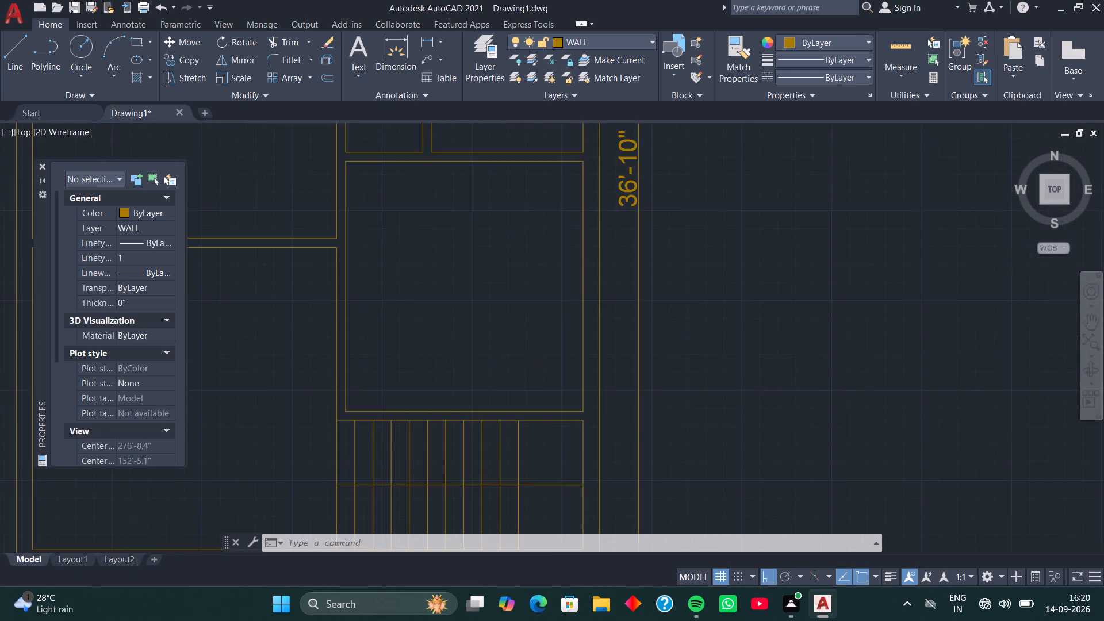
{"action": "middle_click_drag", "start_coordinate": [612, 218], "coordinate": [621, 352]}
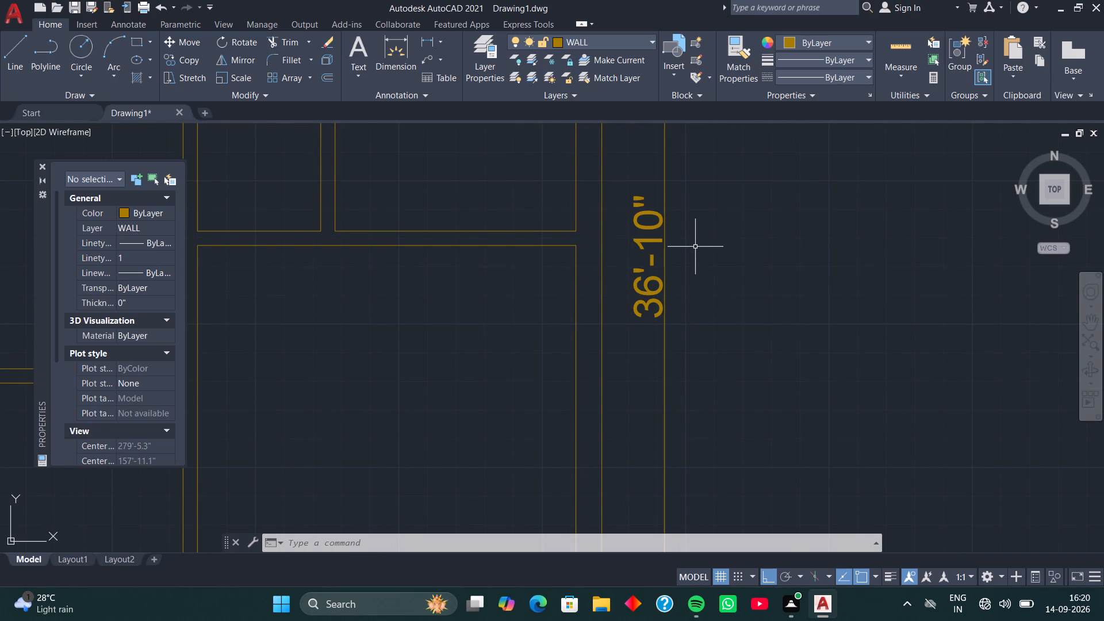
{"action": "scroll", "coordinate": [695, 247], "scroll_direction": "down", "scroll_amount": 4}
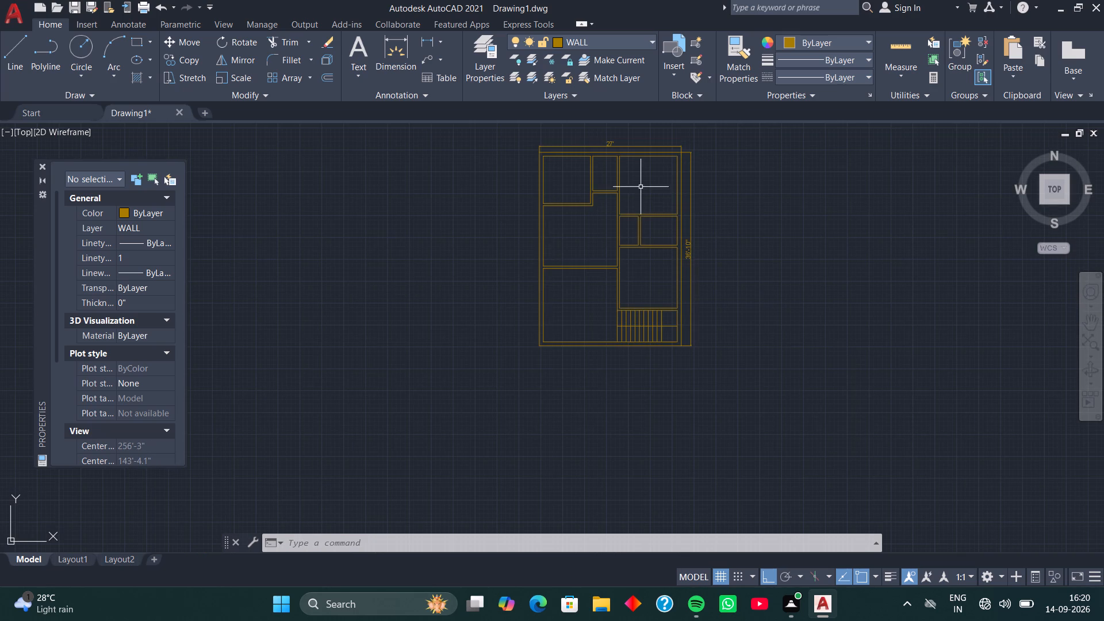
{"action": "middle_click_drag", "start_coordinate": [639, 182], "coordinate": [641, 234]}
{"action": "scroll", "coordinate": [624, 199], "scroll_direction": "up", "scroll_amount": 3}
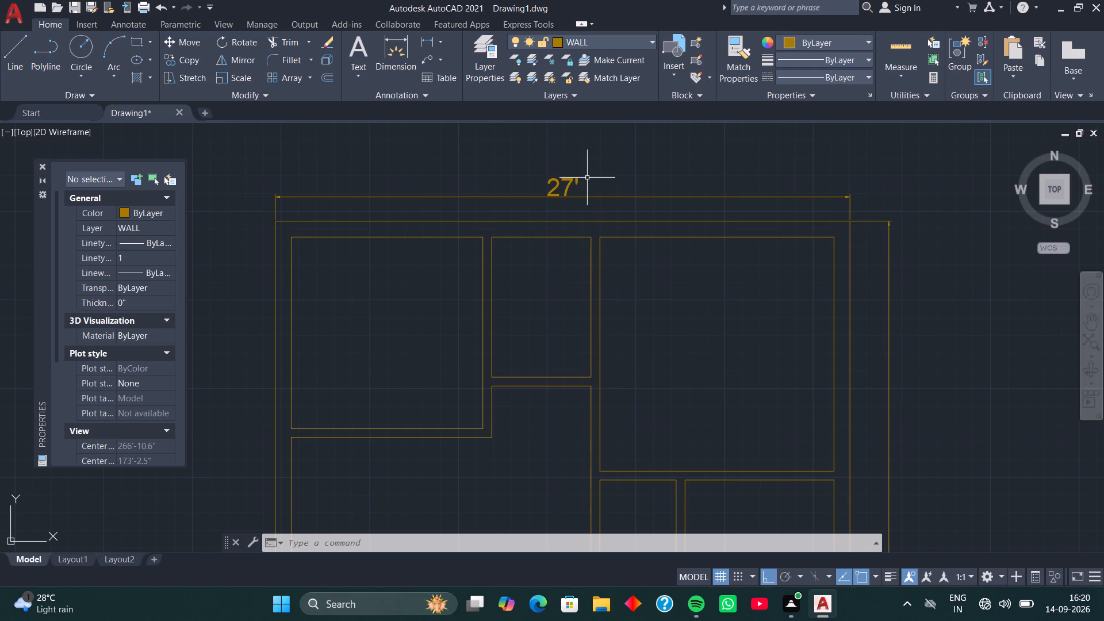
{"action": "scroll", "coordinate": [589, 175], "scroll_direction": "down", "scroll_amount": 1}
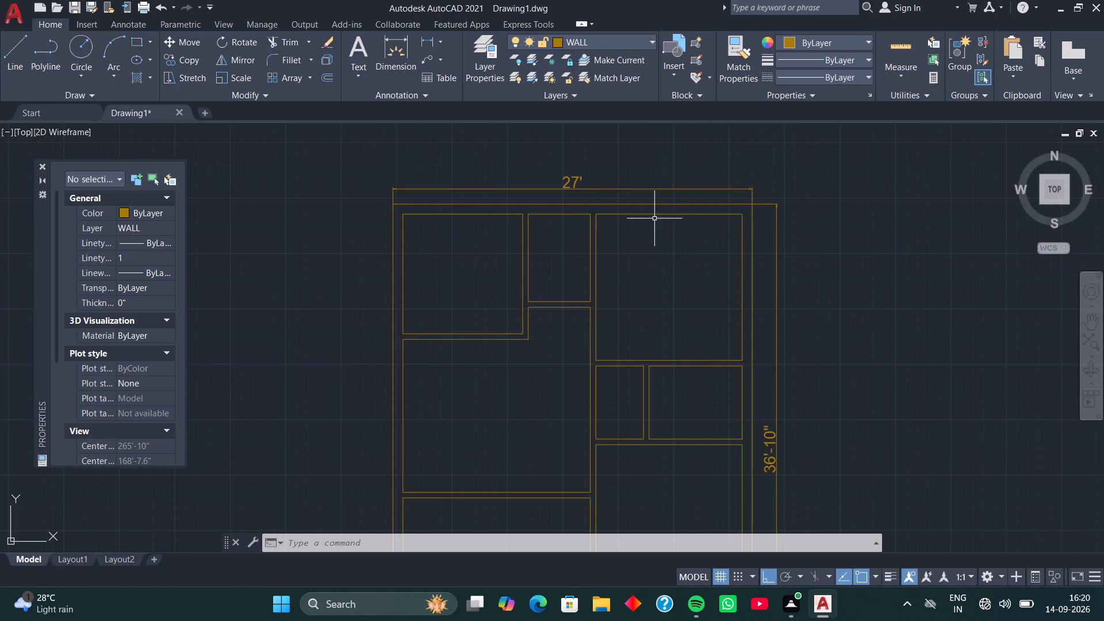
Quick-measure the interior widths and heights of the rooms on both sides of the plan, down to the staircase area.
{"action": "left_click", "coordinate": [902, 41]}
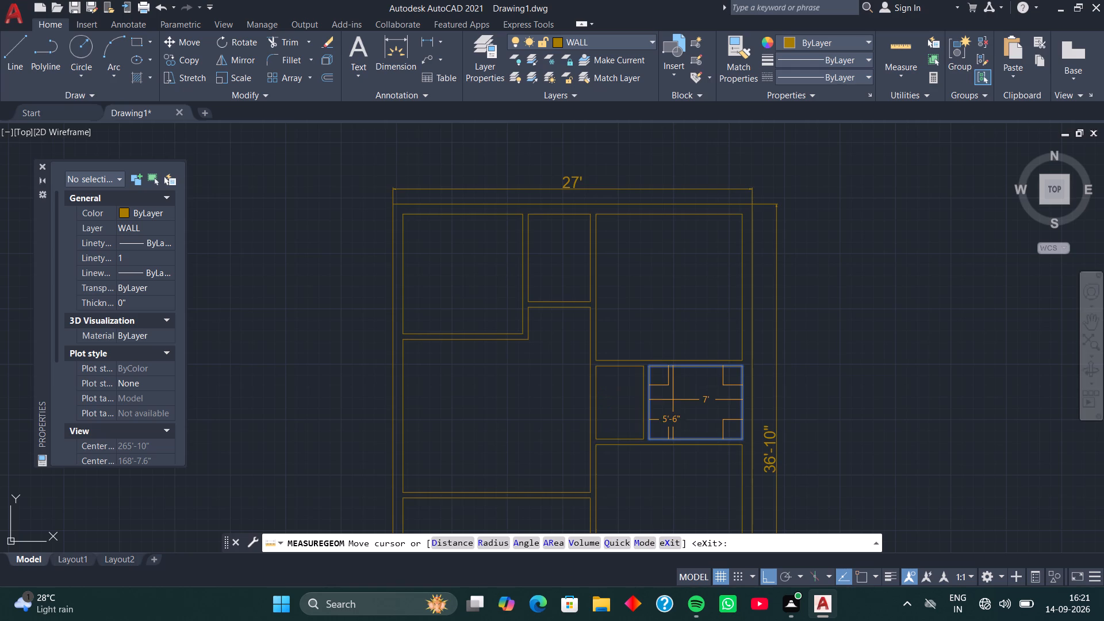
{"action": "scroll", "coordinate": [673, 400], "scroll_direction": "down", "scroll_amount": 2}
{"action": "middle_click_drag", "start_coordinate": [676, 398], "coordinate": [616, 250]}
{"action": "scroll", "coordinate": [626, 303], "scroll_direction": "up", "scroll_amount": 1}
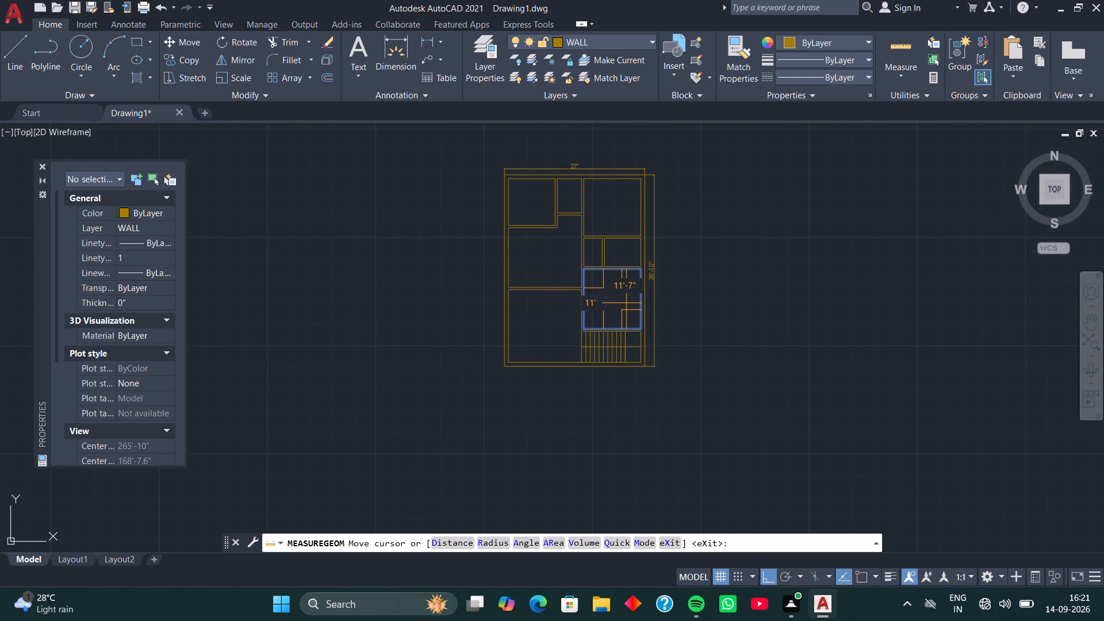
{"action": "scroll", "coordinate": [626, 303], "scroll_direction": "up", "scroll_amount": 1}
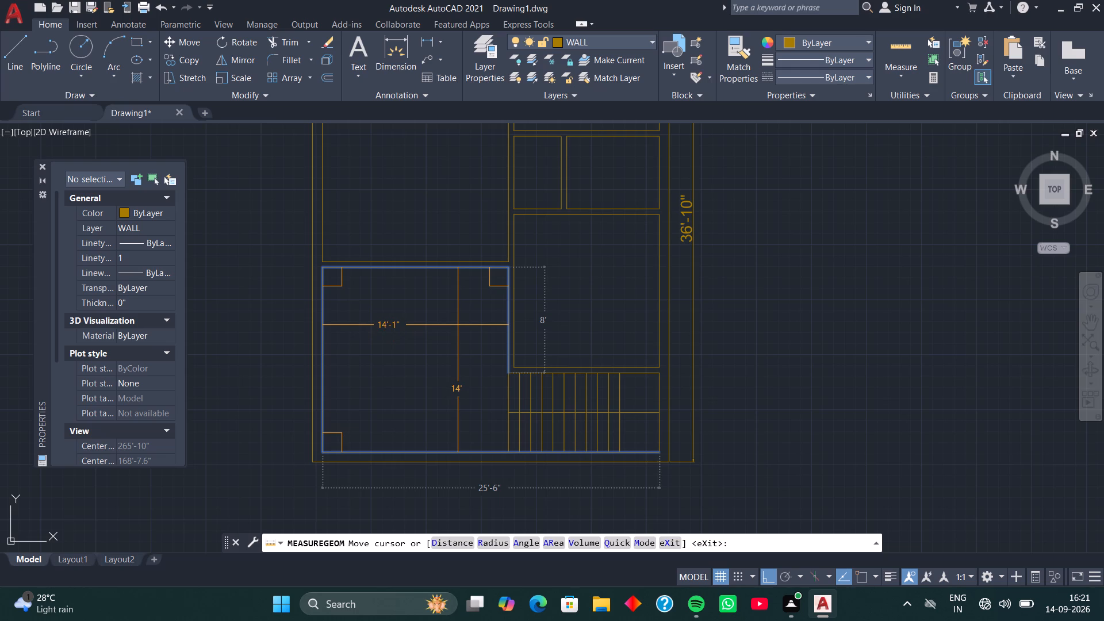
{"action": "middle_click_drag", "start_coordinate": [437, 179], "coordinate": [437, 182]}
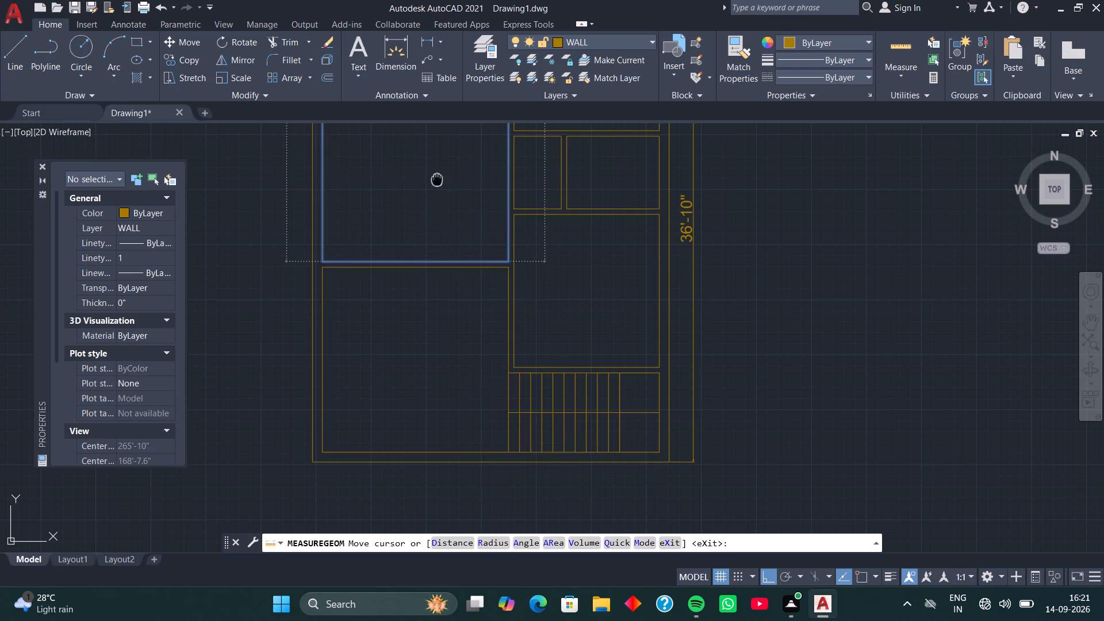
{"action": "middle_click_drag", "start_coordinate": [437, 182], "coordinate": [468, 338]}
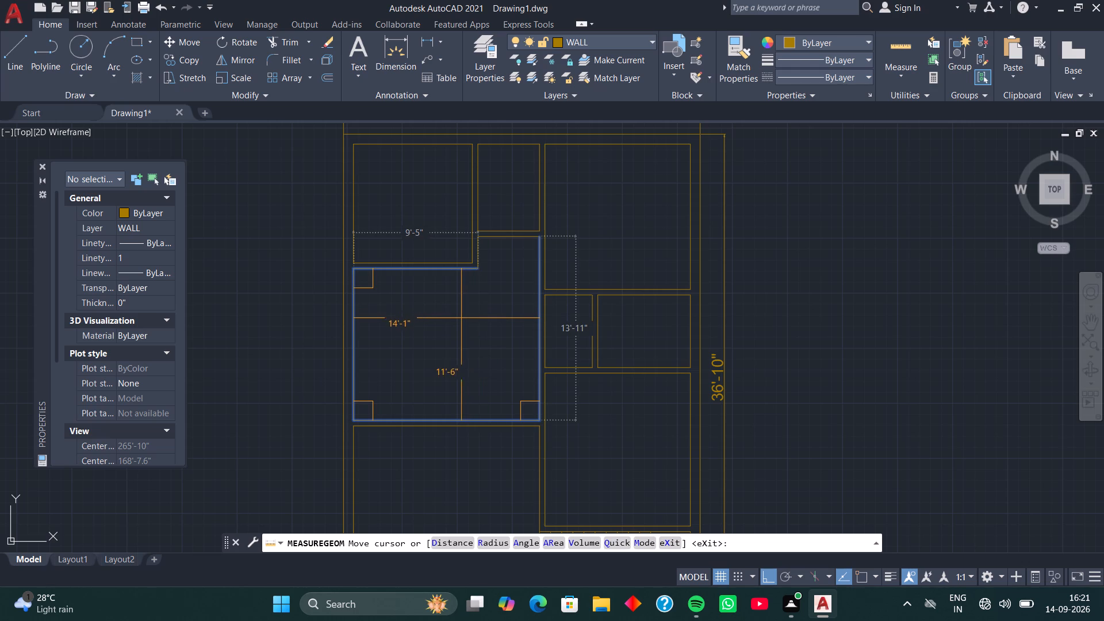
{"action": "scroll", "coordinate": [447, 325], "scroll_direction": "down", "scroll_amount": 1}
{"action": "middle_click_drag", "start_coordinate": [447, 355], "coordinate": [415, 230]}
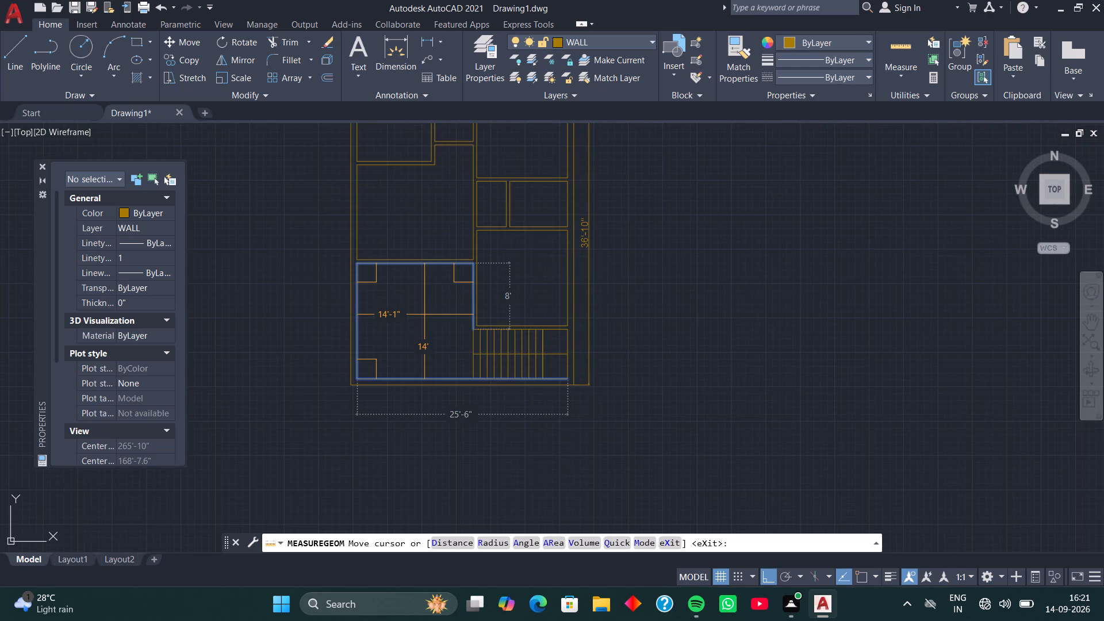
{"action": "scroll", "coordinate": [424, 315], "scroll_direction": "up", "scroll_amount": 1}
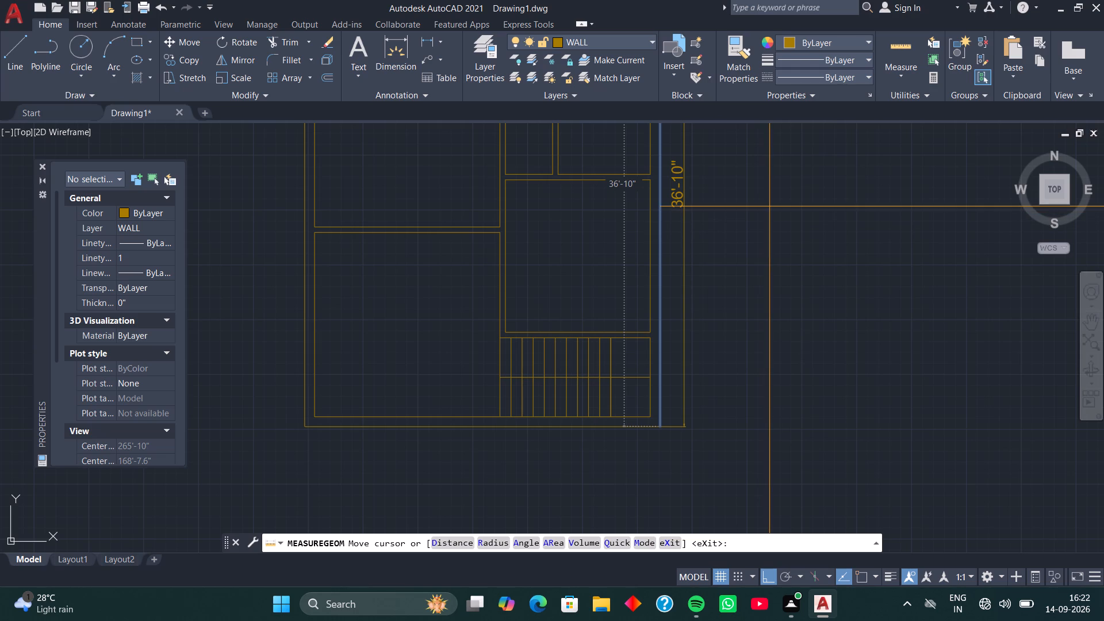
{"action": "key", "text": "Escape"}
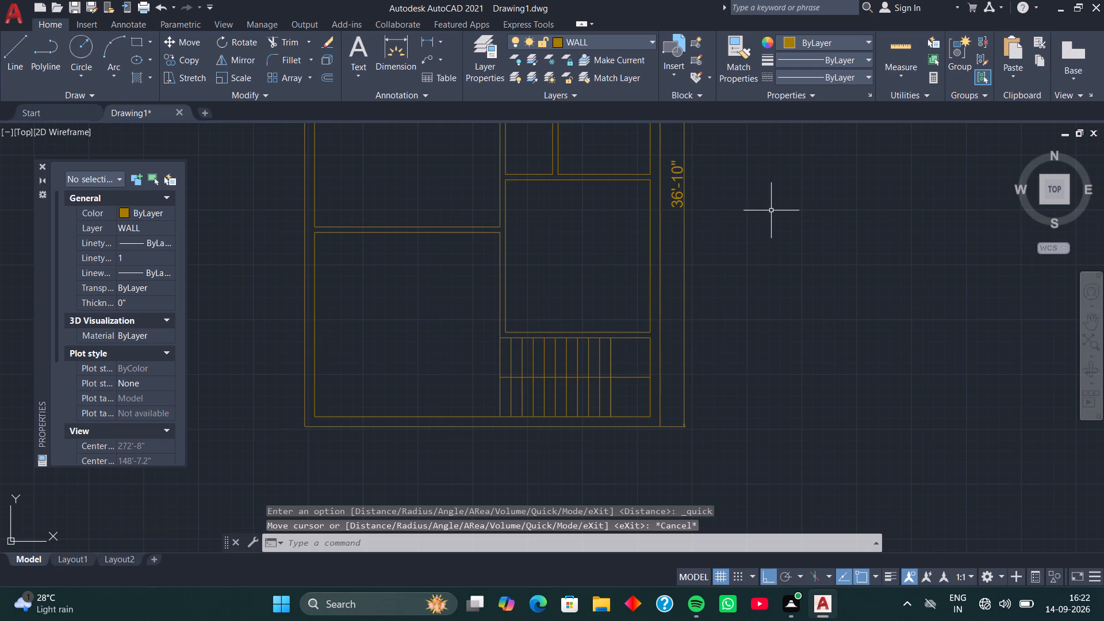
Examine the whole plan's layout, then quick-measure the large rooms on its left side again.
{"action": "scroll", "coordinate": [770, 217], "scroll_direction": "down", "scroll_amount": 2}
{"action": "middle_click_drag", "start_coordinate": [769, 195], "coordinate": [767, 249]}
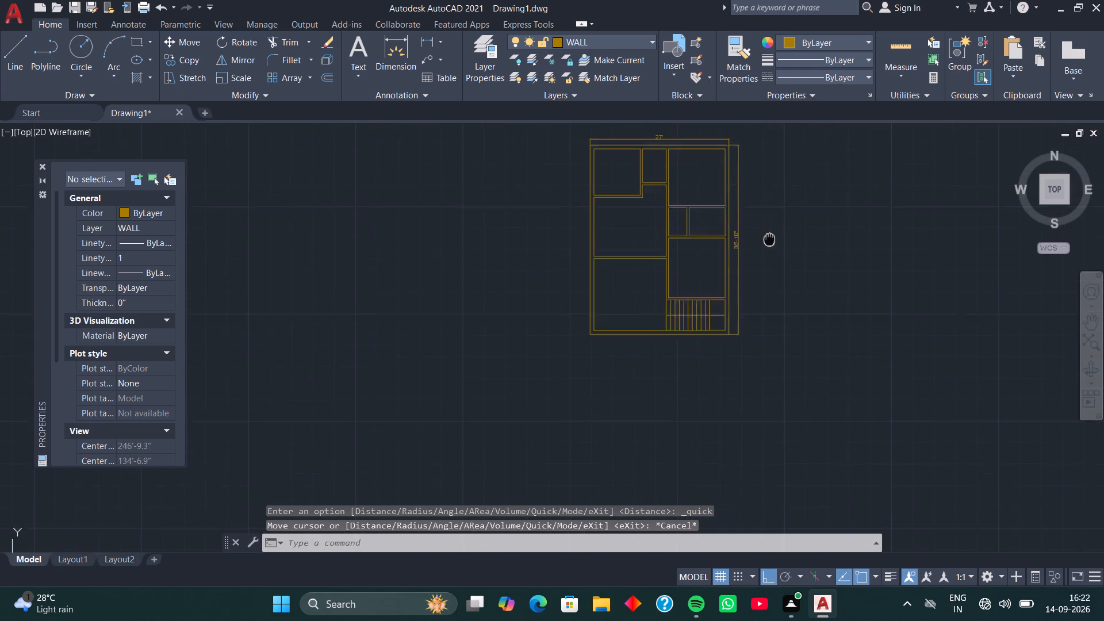
{"action": "middle_click_drag", "start_coordinate": [767, 249], "coordinate": [740, 299]}
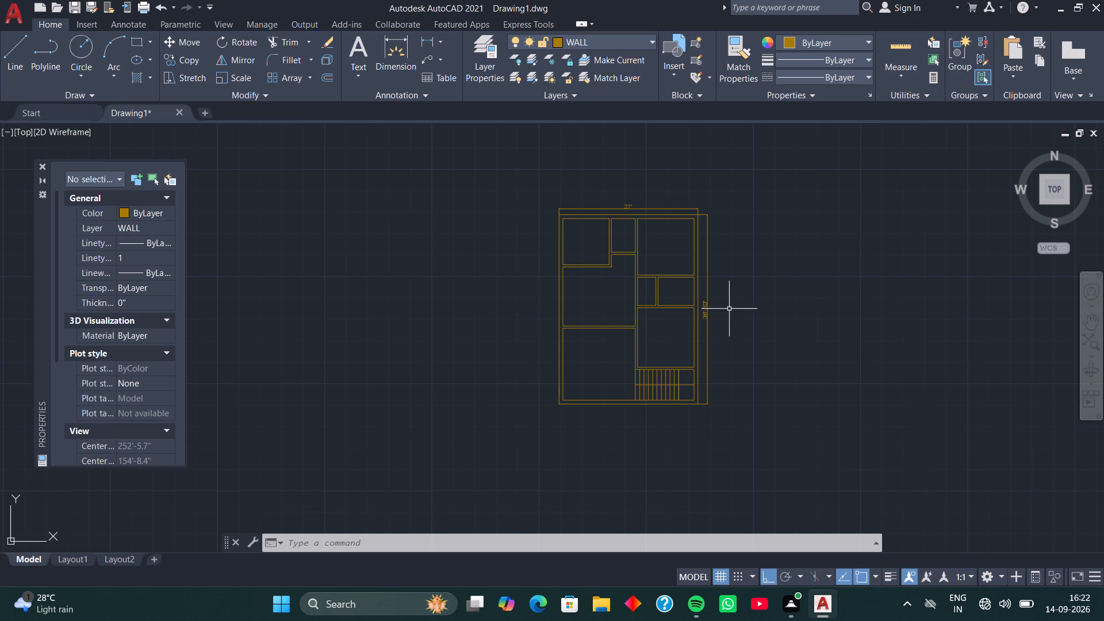
{"action": "scroll", "coordinate": [596, 278], "scroll_direction": "up", "scroll_amount": 1}
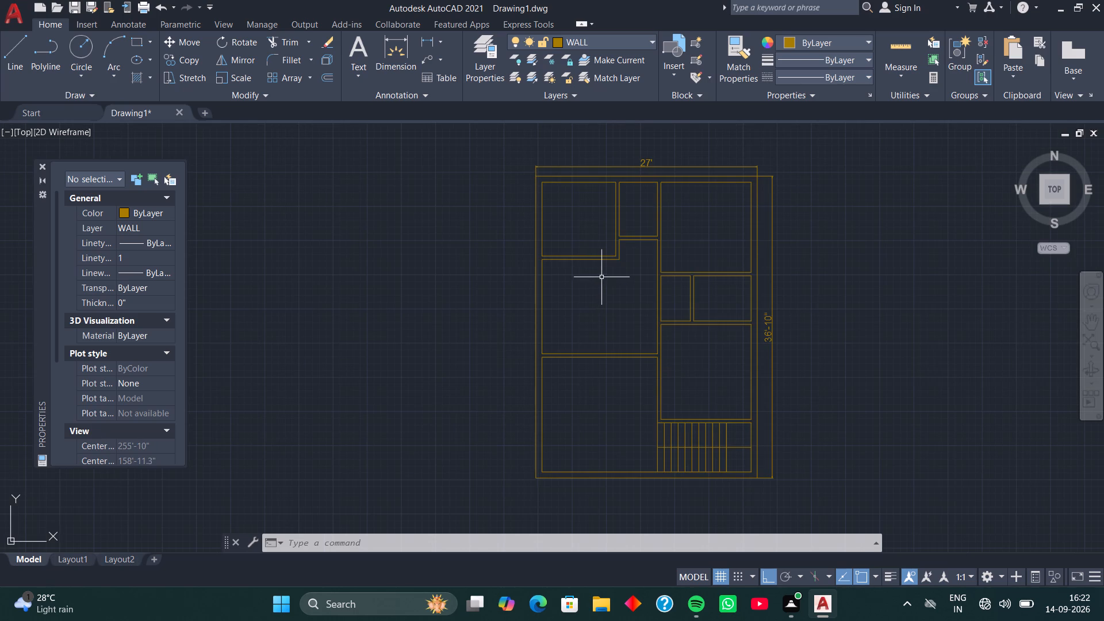
{"action": "scroll", "coordinate": [767, 334], "scroll_direction": "up", "scroll_amount": 3}
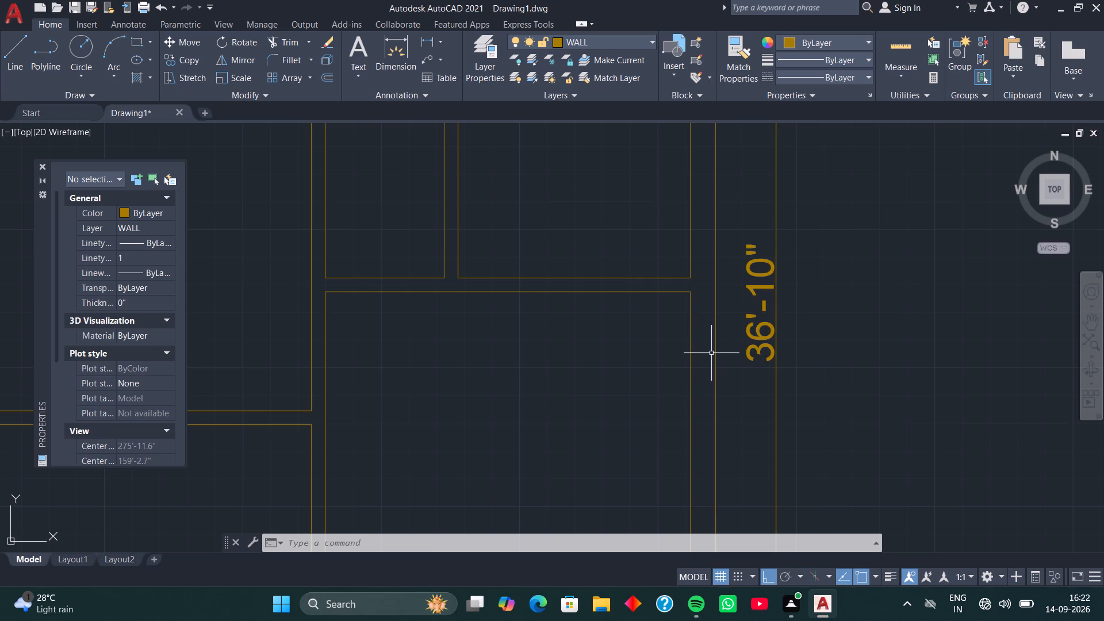
{"action": "scroll", "coordinate": [695, 378], "scroll_direction": "down", "scroll_amount": 2}
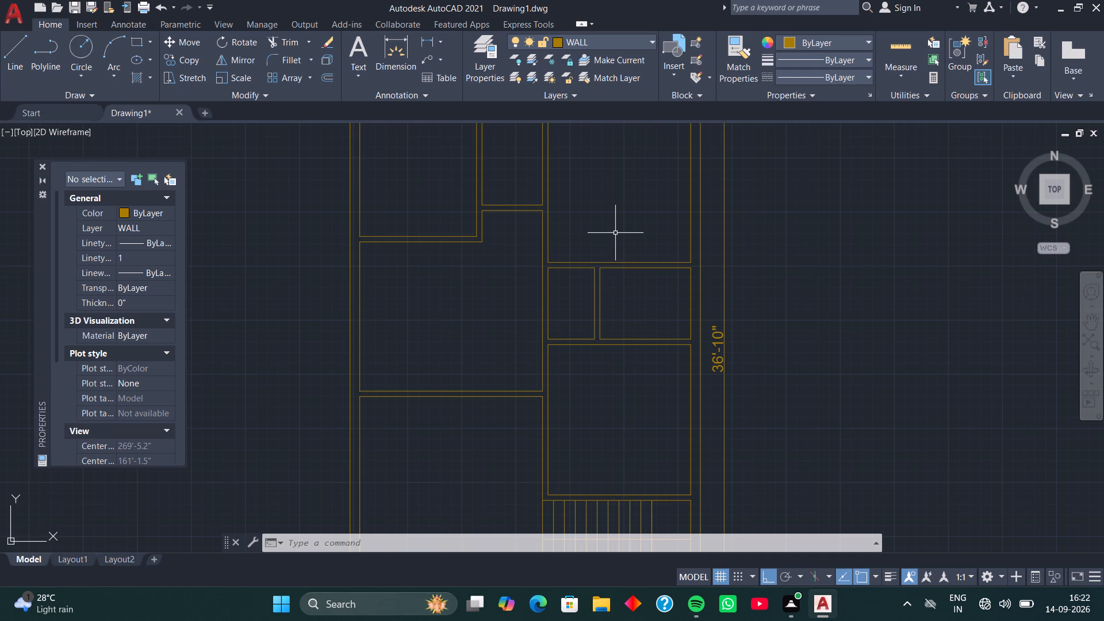
{"action": "scroll", "coordinate": [615, 233], "scroll_direction": "down", "scroll_amount": 1}
{"action": "middle_click_drag", "start_coordinate": [613, 223], "coordinate": [562, 337]}
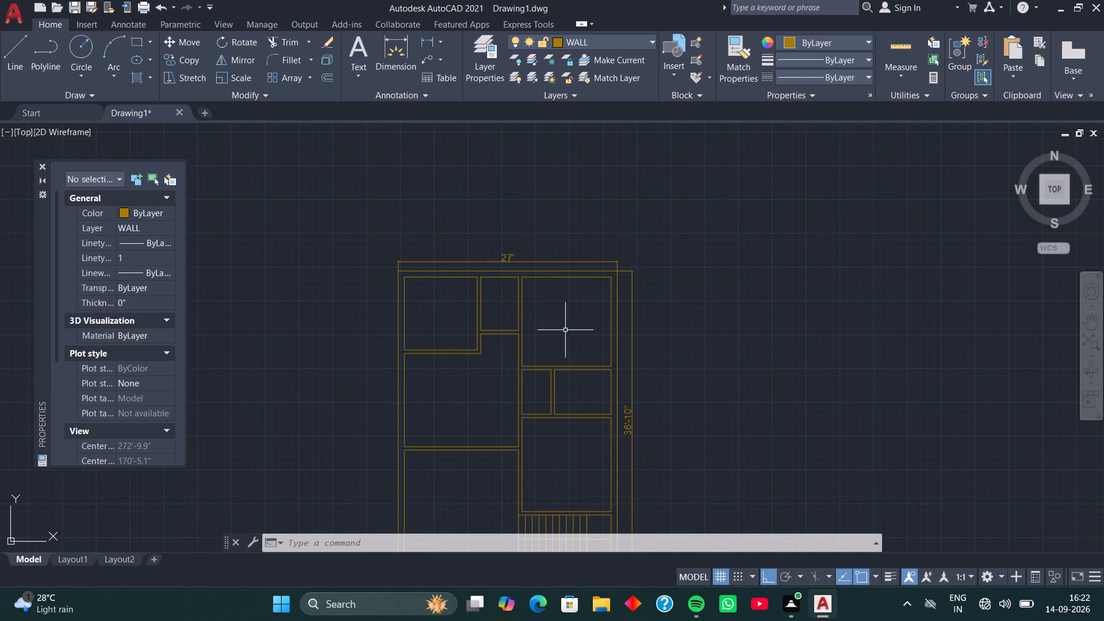
{"action": "middle_click_drag", "start_coordinate": [570, 345], "coordinate": [546, 236]}
{"action": "middle_click_drag", "start_coordinate": [552, 298], "coordinate": [522, 273]}
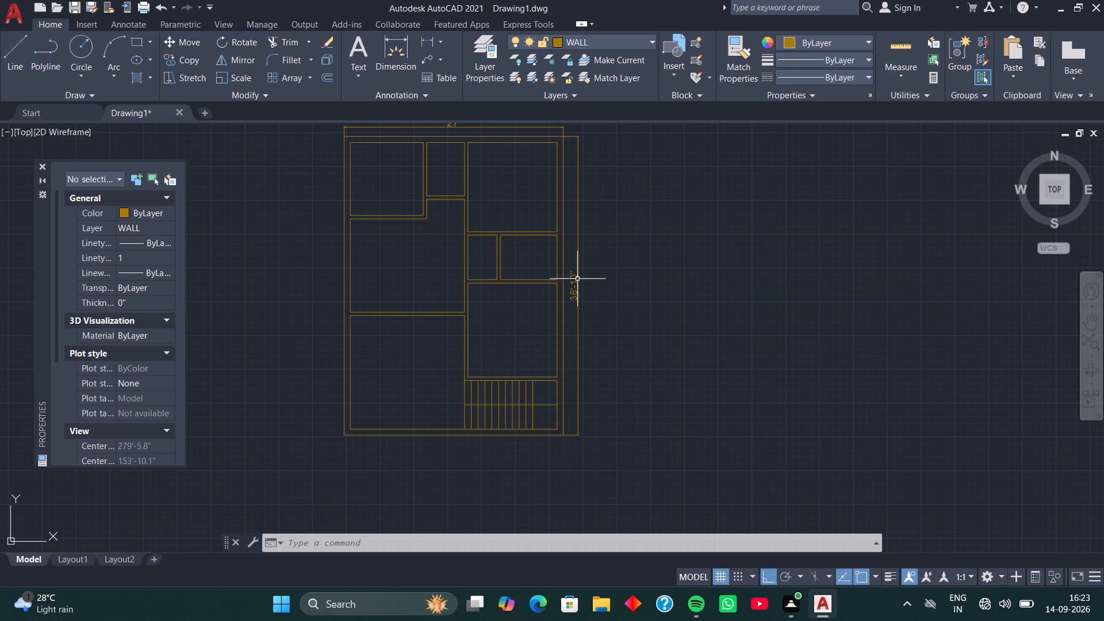
{"action": "left_click", "coordinate": [885, 57]}
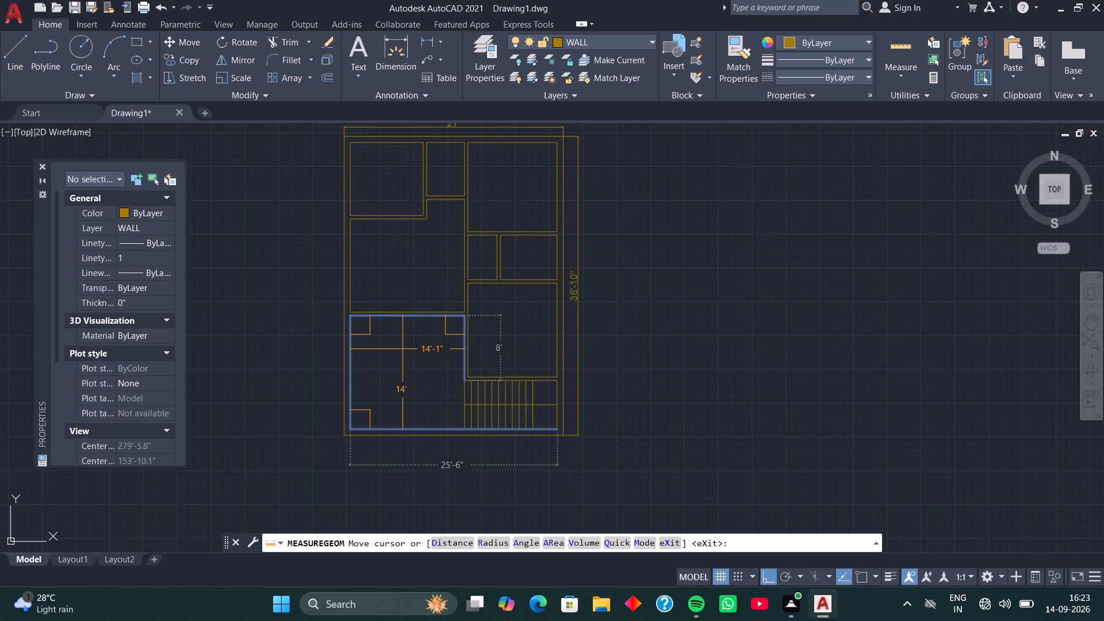
{"action": "key", "text": "Escape"}
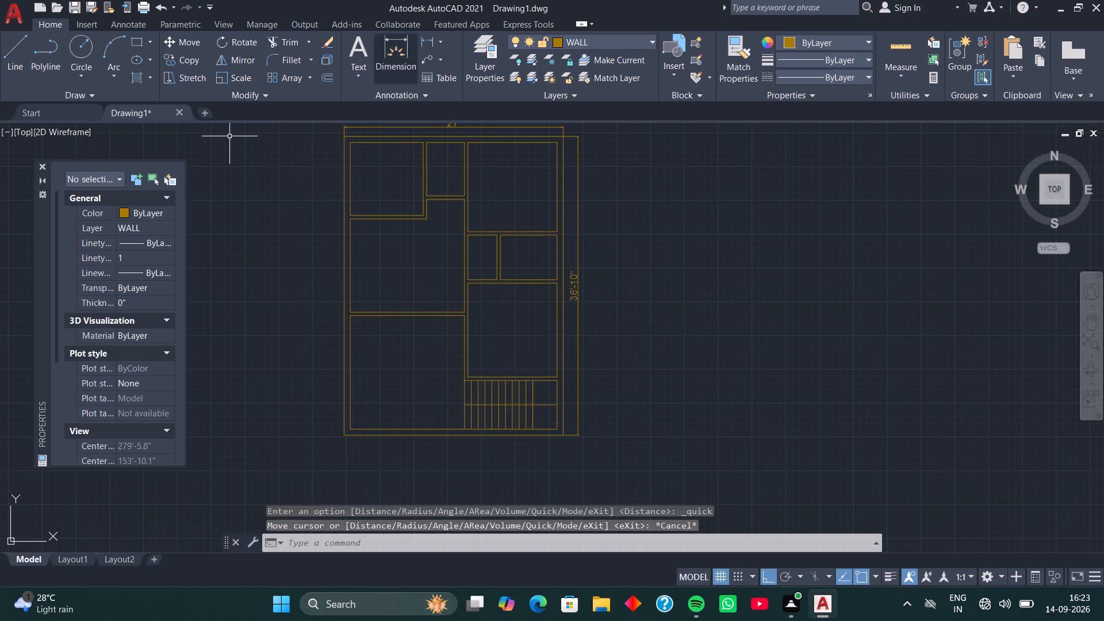
Delete the two horizontal partition lines between the middle-left and bottom-left rooms.
{"action": "left_click", "coordinate": [432, 301]}
{"action": "left_click", "coordinate": [417, 327]}
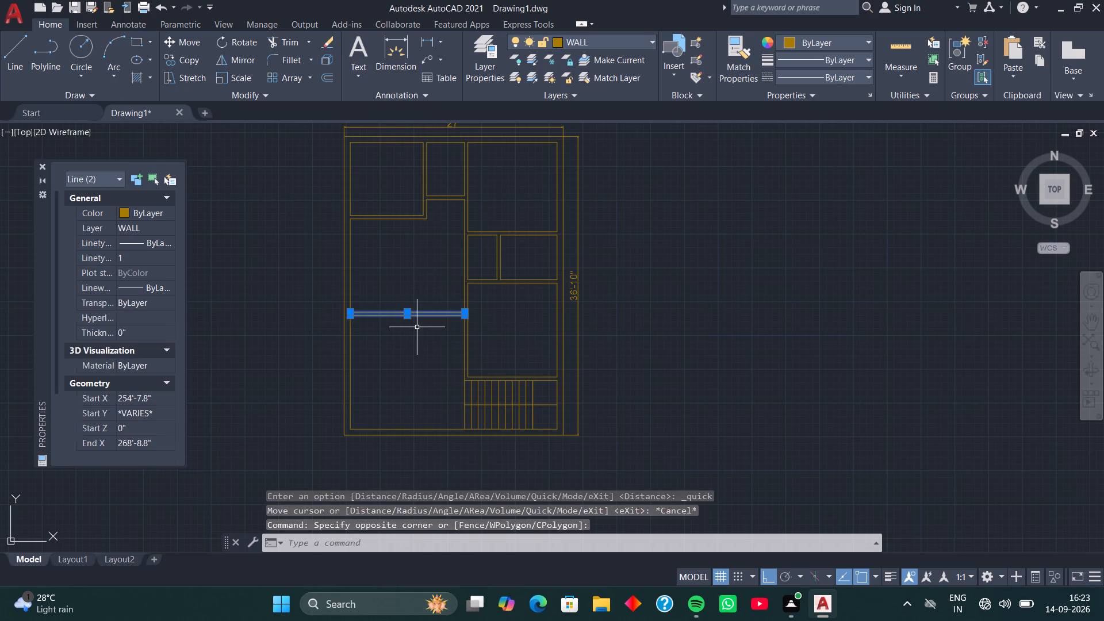
{"action": "key", "text": "Delete"}
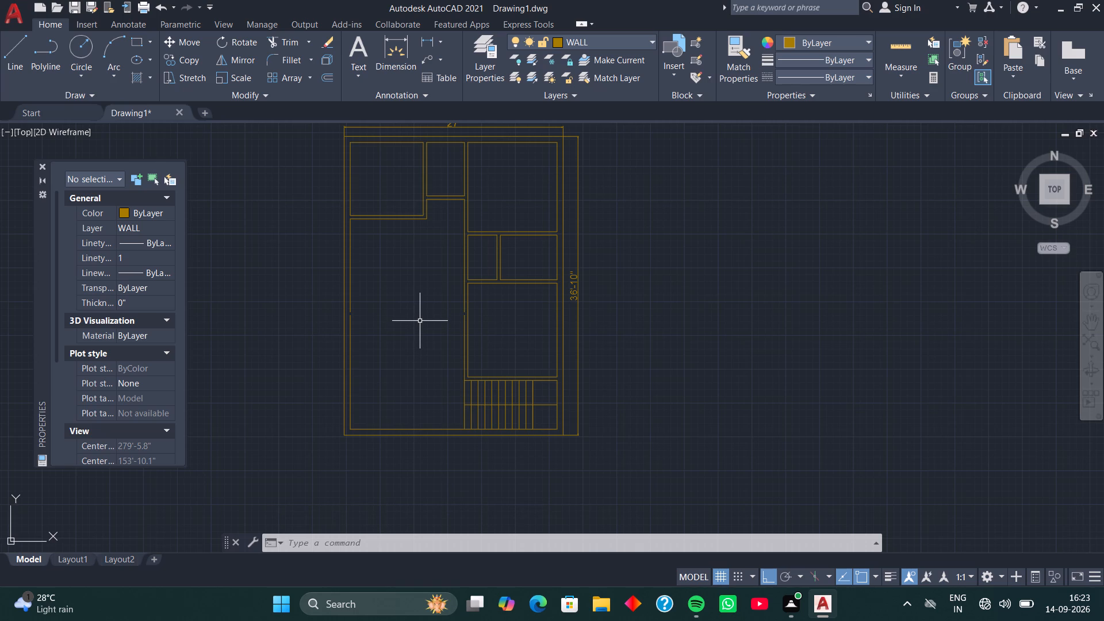
Offset the middle-left room's upper horizontal wall line 11'8" downward.
{"action": "key", "text": "o"}
{"action": "key", "text": "space"}
{"action": "key", "text": "space"}
{"action": "scroll", "coordinate": [393, 225], "scroll_direction": "up", "scroll_amount": 2}
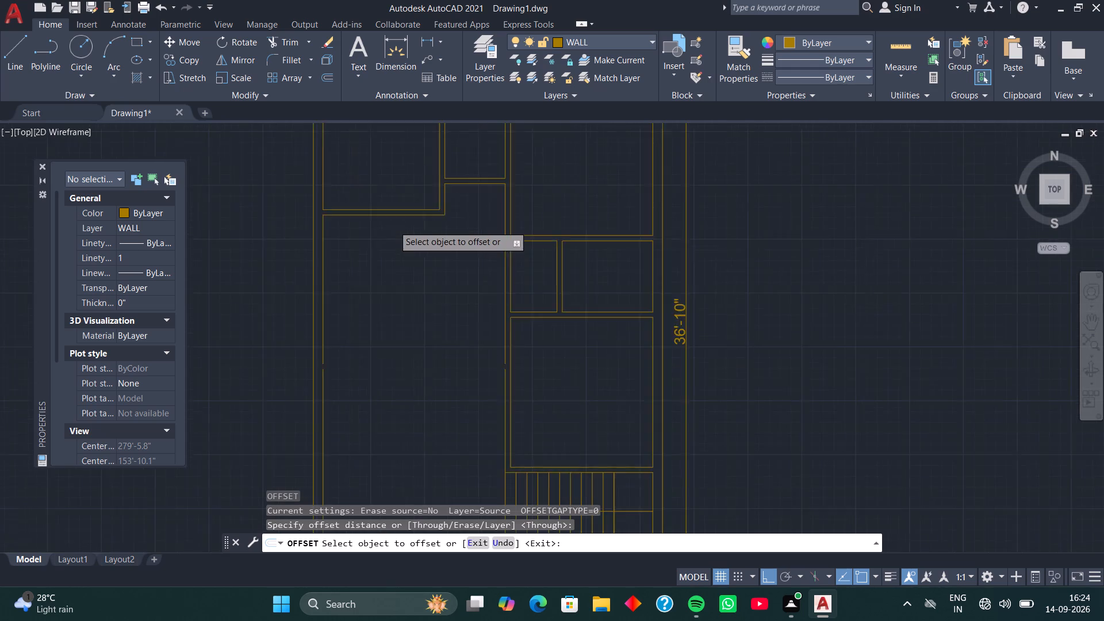
{"action": "left_click", "coordinate": [391, 208]}
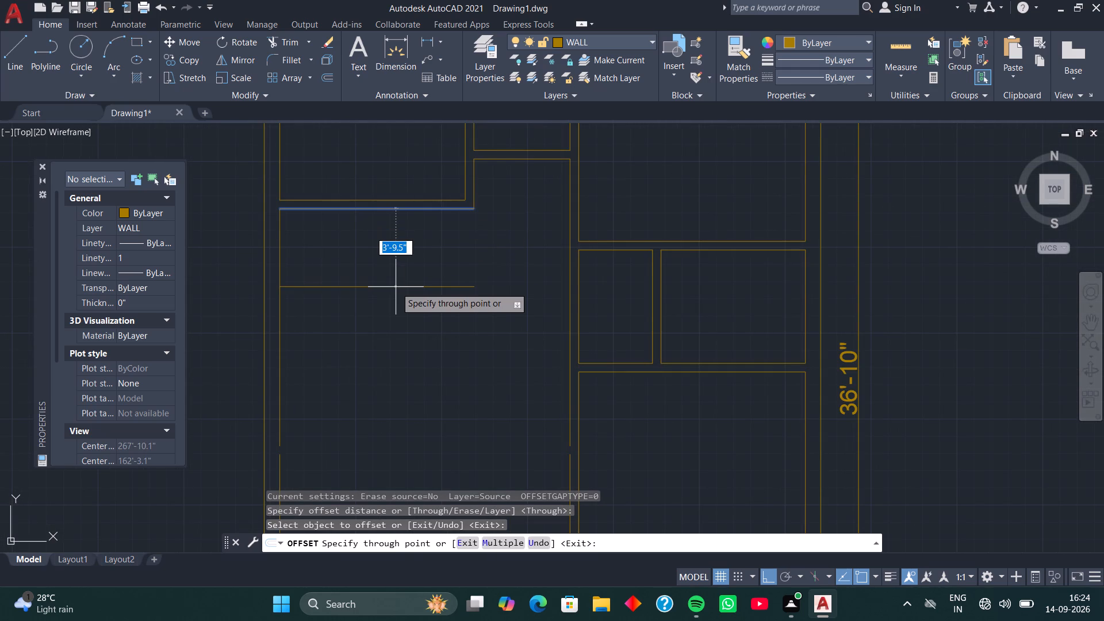
{"action": "type", "text": "11"}
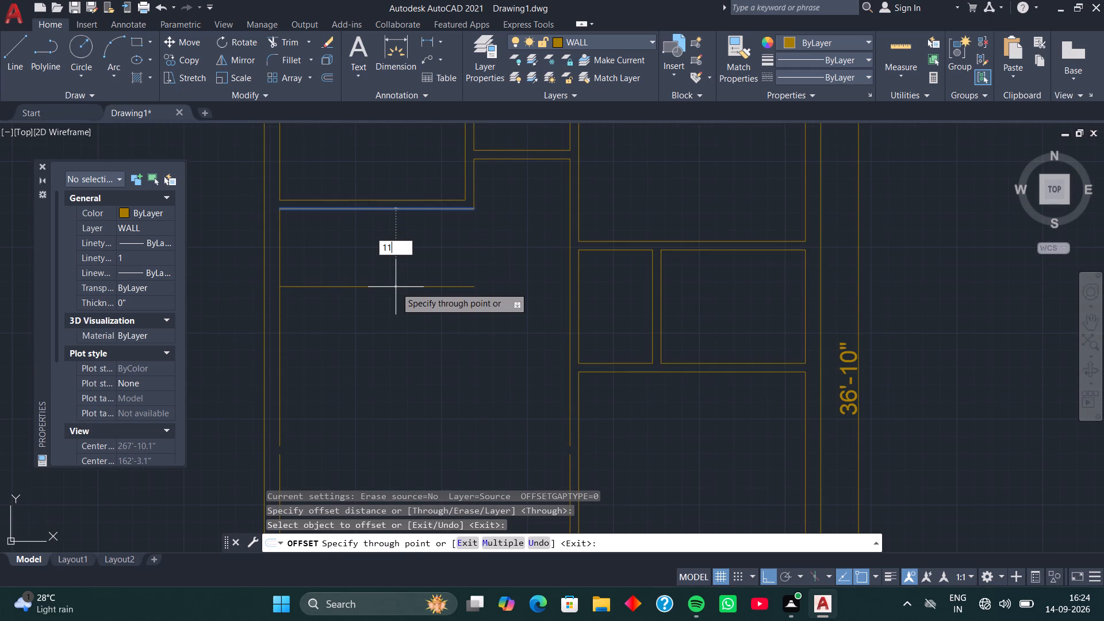
{"action": "type", "text": "'8"}
{"action": "key", "text": "Return"}
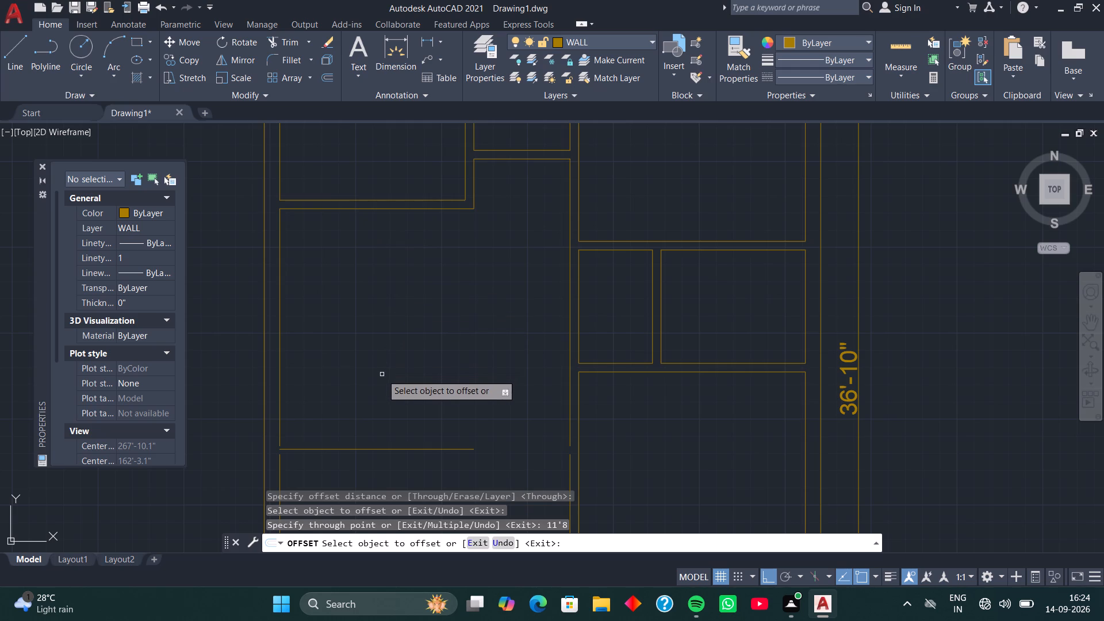
Offset the new horizontal partition line 5" downward to form the partition's second face.
{"action": "middle_click_drag", "start_coordinate": [377, 401], "coordinate": [369, 304]}
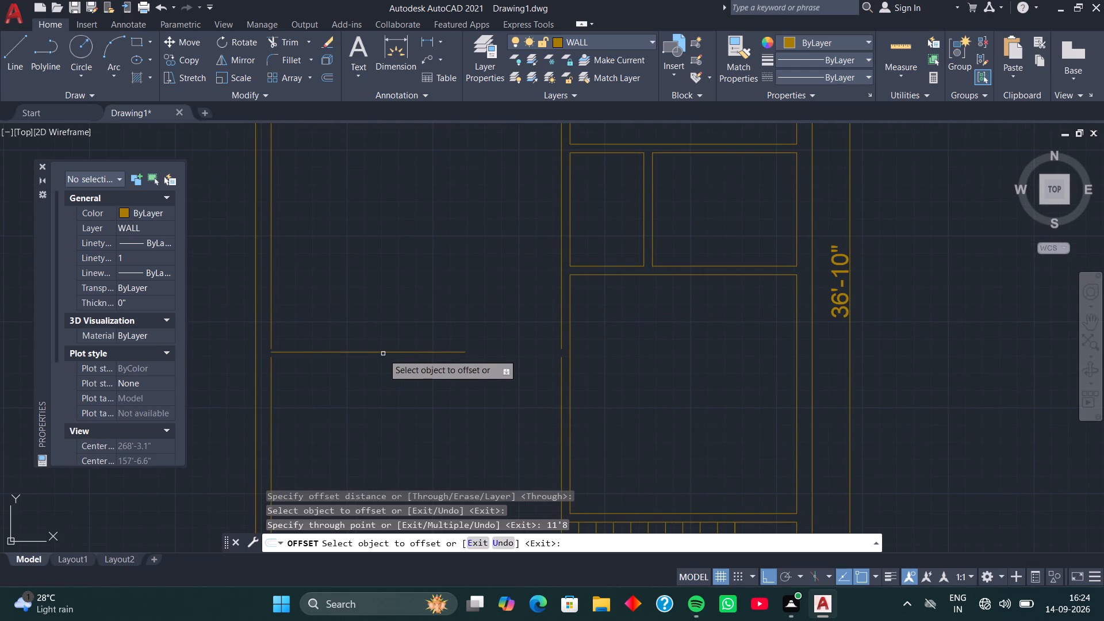
{"action": "left_click", "coordinate": [383, 352]}
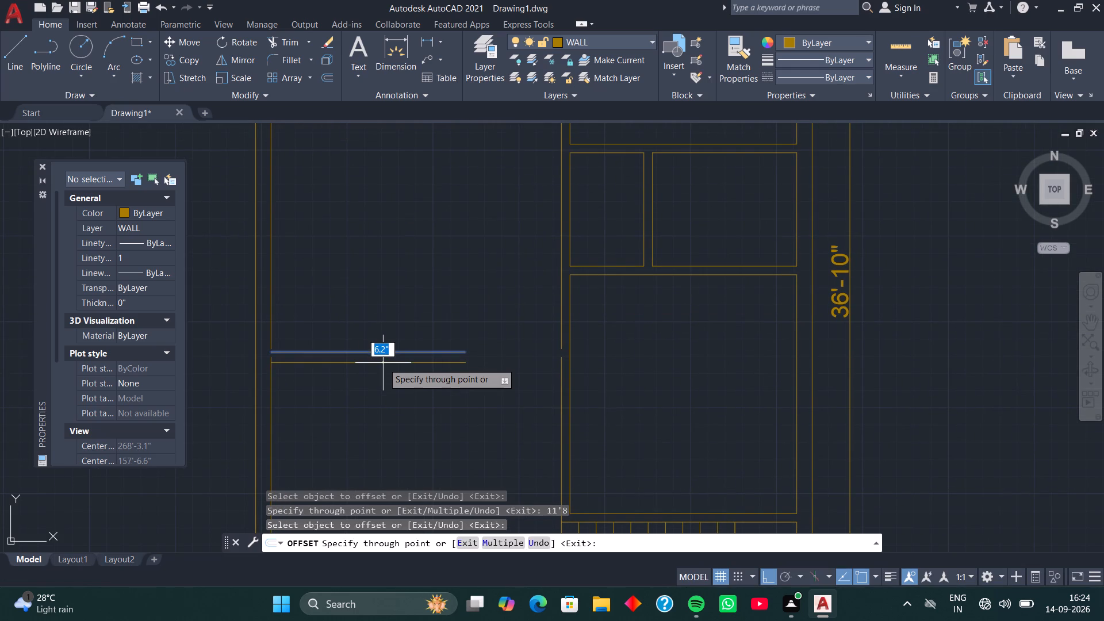
{"action": "key", "text": "5"}
{"action": "key", "text": "Return"}
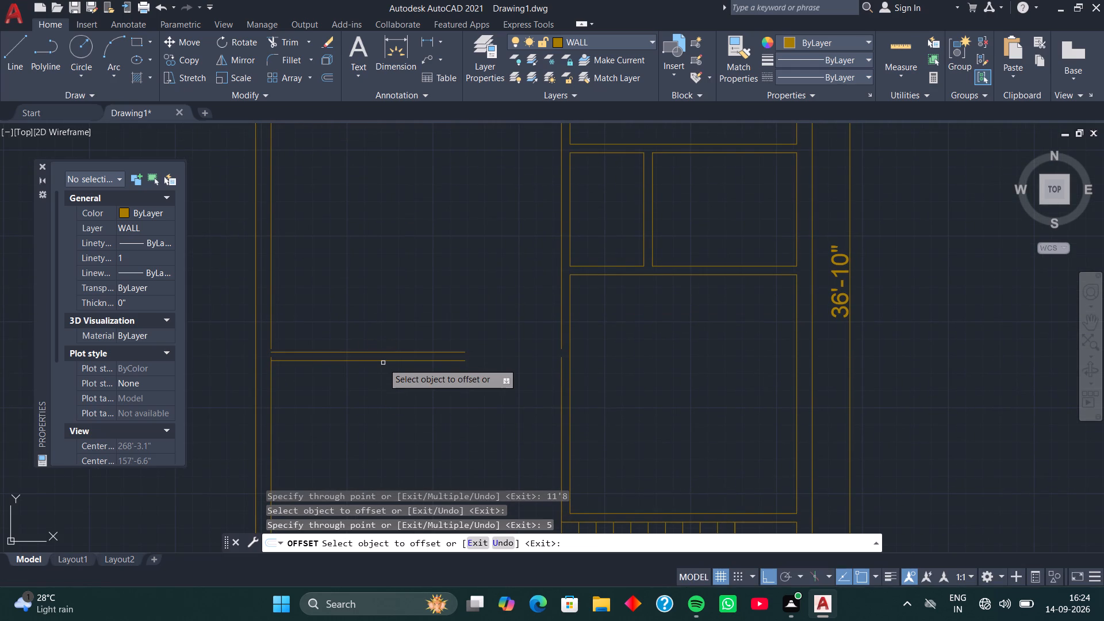
{"action": "key", "text": "Escape"}
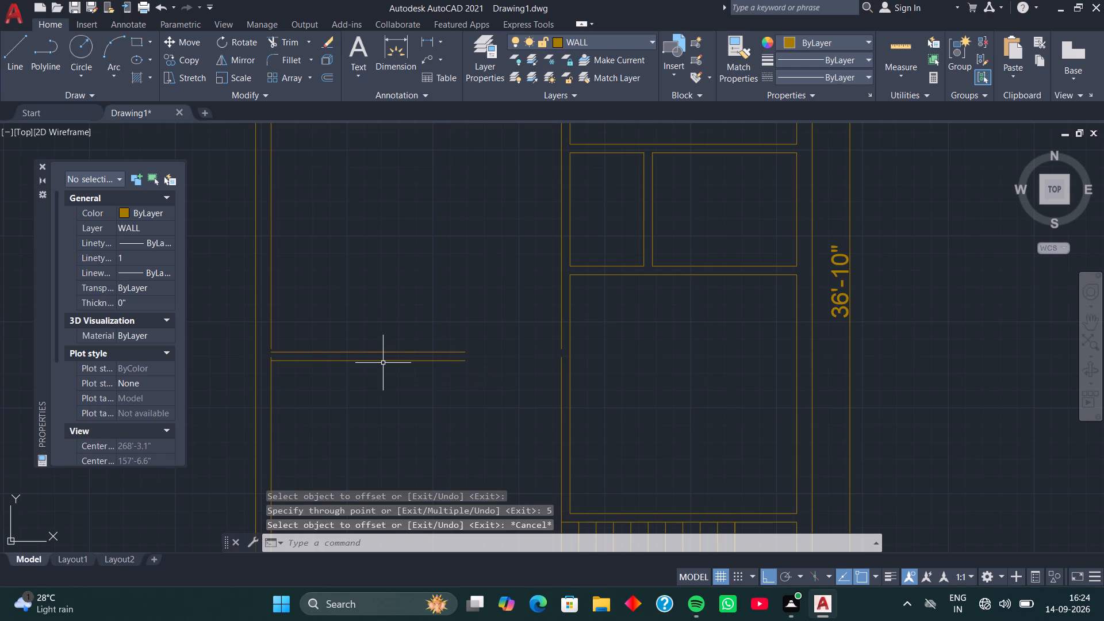
Extend both new horizontal partition lines to the central vertical partition.
{"action": "type", "text": "EX"}
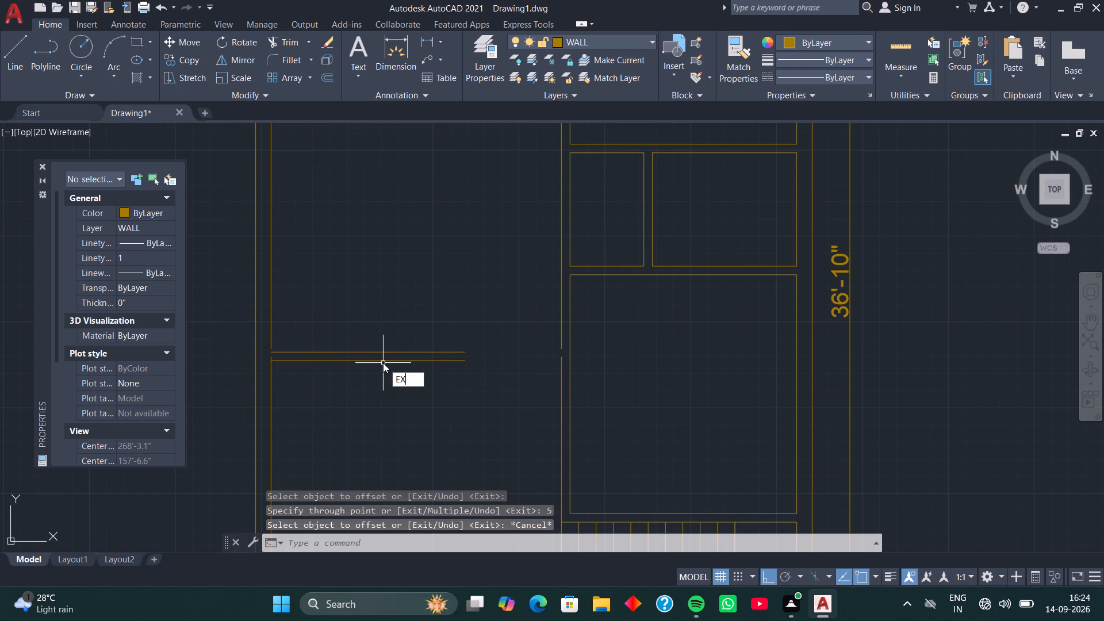
{"action": "key", "text": "space"}
{"action": "left_click", "coordinate": [383, 363]}
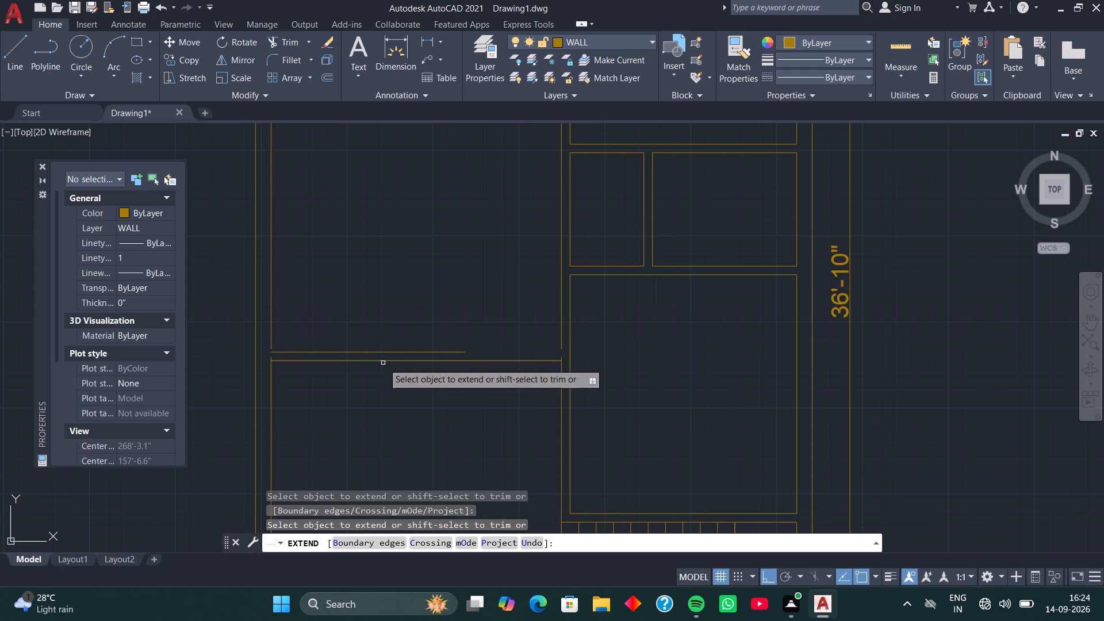
{"action": "left_click", "coordinate": [389, 351]}
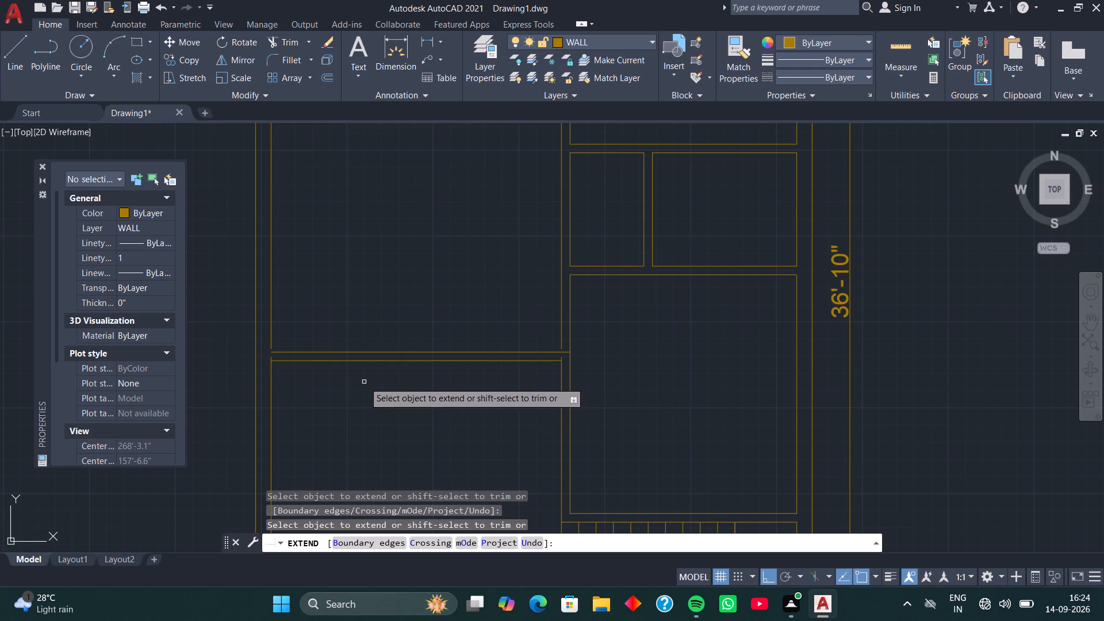
{"action": "middle_click_drag", "start_coordinate": [364, 381], "coordinate": [446, 408]}
{"action": "key", "text": "space"}
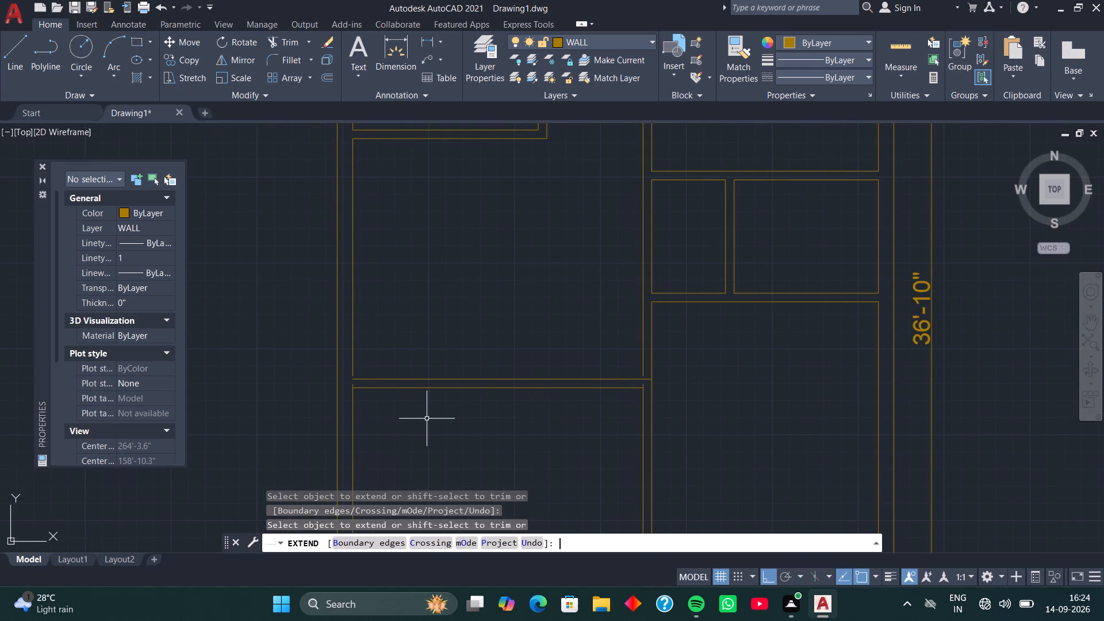
Fillet the middle-left room's inner left wall line with the new partition's upper line at zero radius to close the corner.
{"action": "scroll", "coordinate": [412, 407], "scroll_direction": "up", "scroll_amount": 2}
{"action": "middle_click_drag", "start_coordinate": [385, 403], "coordinate": [451, 437]}
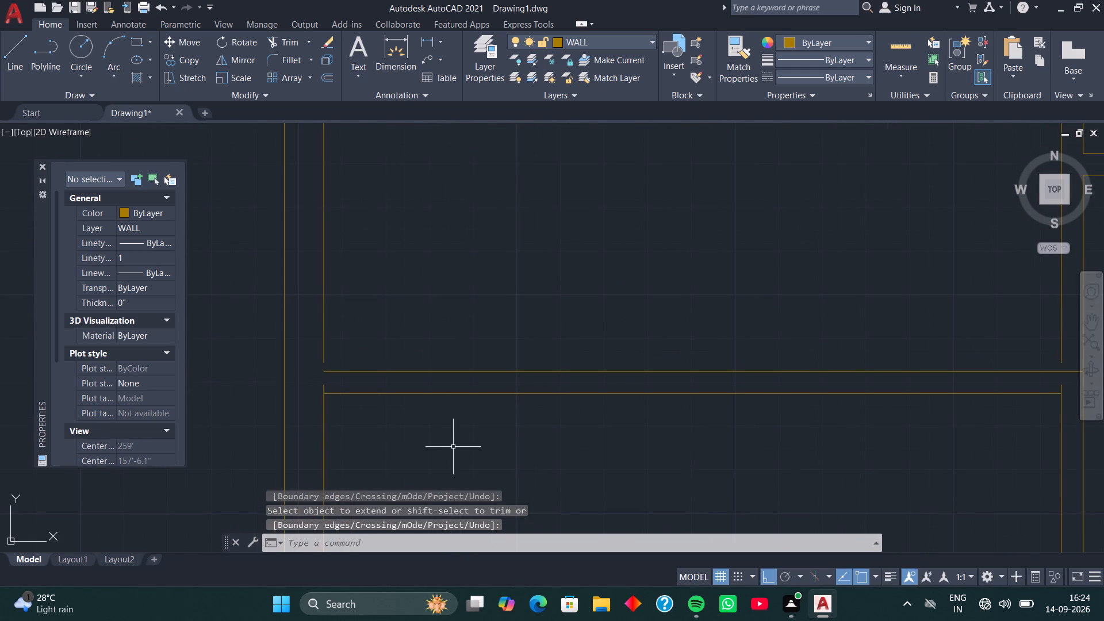
{"action": "key", "text": "f"}
{"action": "key", "text": "space"}
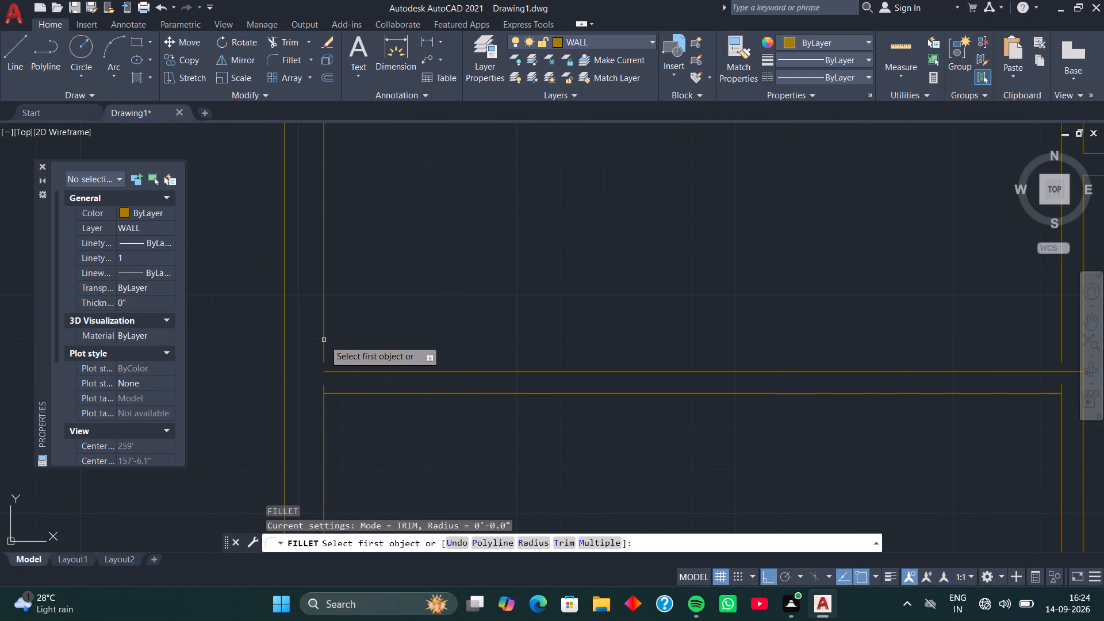
{"action": "left_click", "coordinate": [324, 340]}
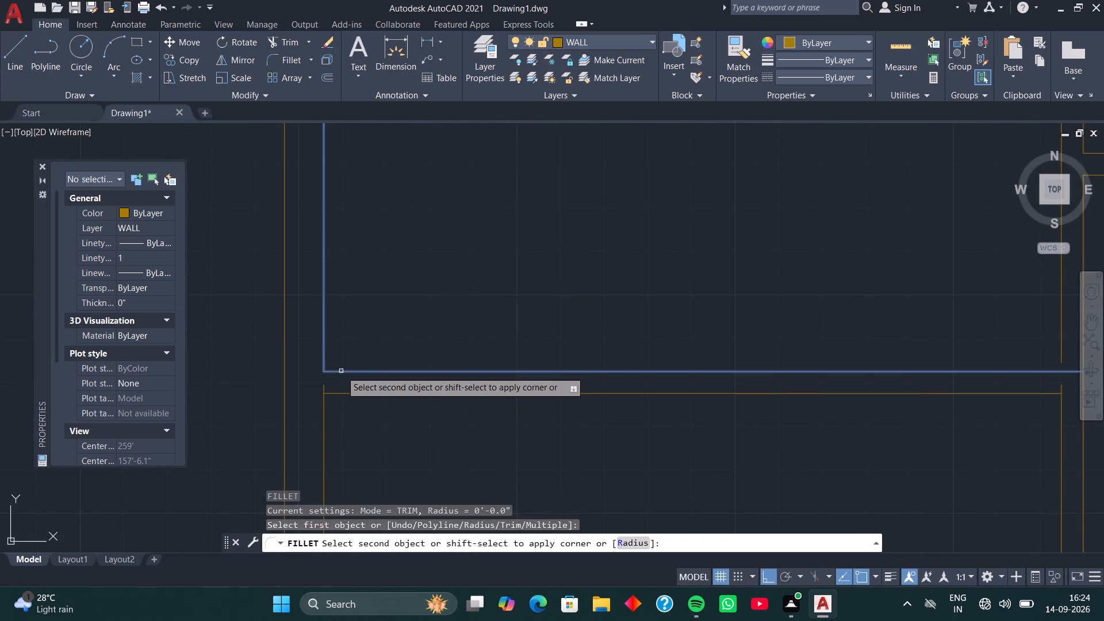
{"action": "left_click", "coordinate": [341, 371]}
Extend the middle-left room's right-hand vertical wall line down to the new partition's upper line.
{"action": "scroll", "coordinate": [477, 336], "scroll_direction": "down", "scroll_amount": 2}
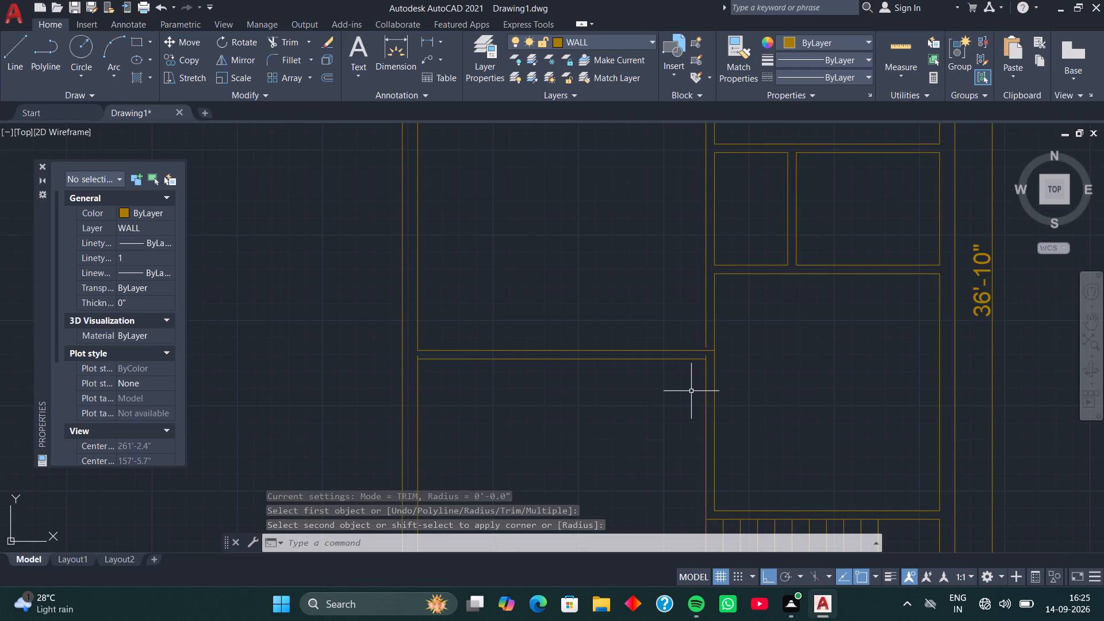
{"action": "type", "text": "EX"}
{"action": "key", "text": "space"}
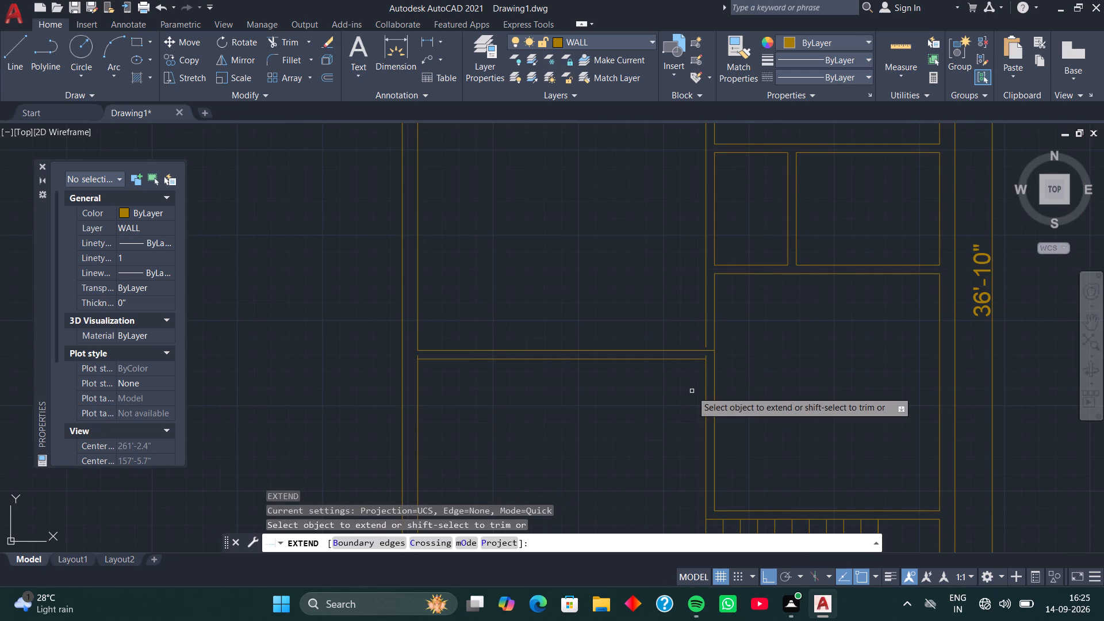
{"action": "left_click", "coordinate": [704, 337]}
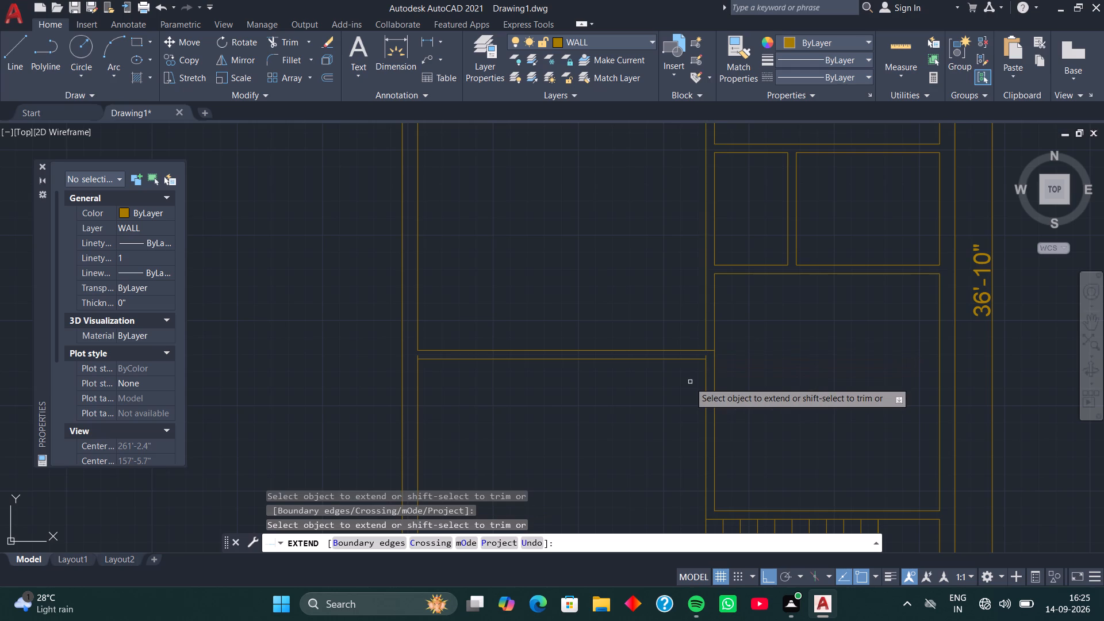
{"action": "key", "text": "space"}
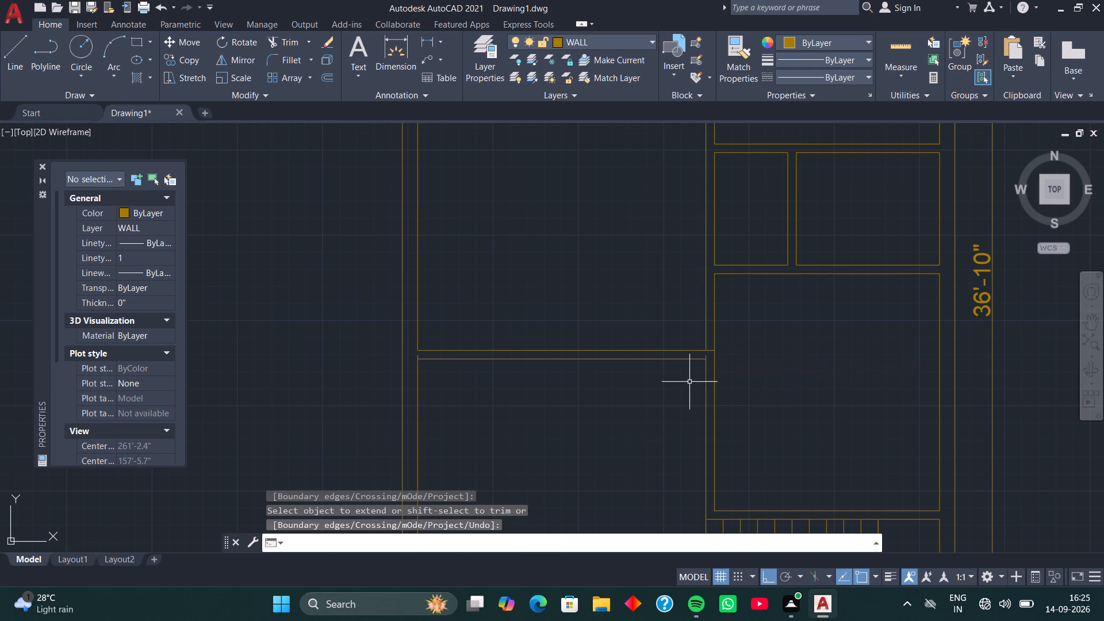
Trim the leftover line stubs at both ends of the new partition, including the piece crossing the central vertical partition.
{"action": "type", "text": "TR"}
{"action": "key", "text": "space"}
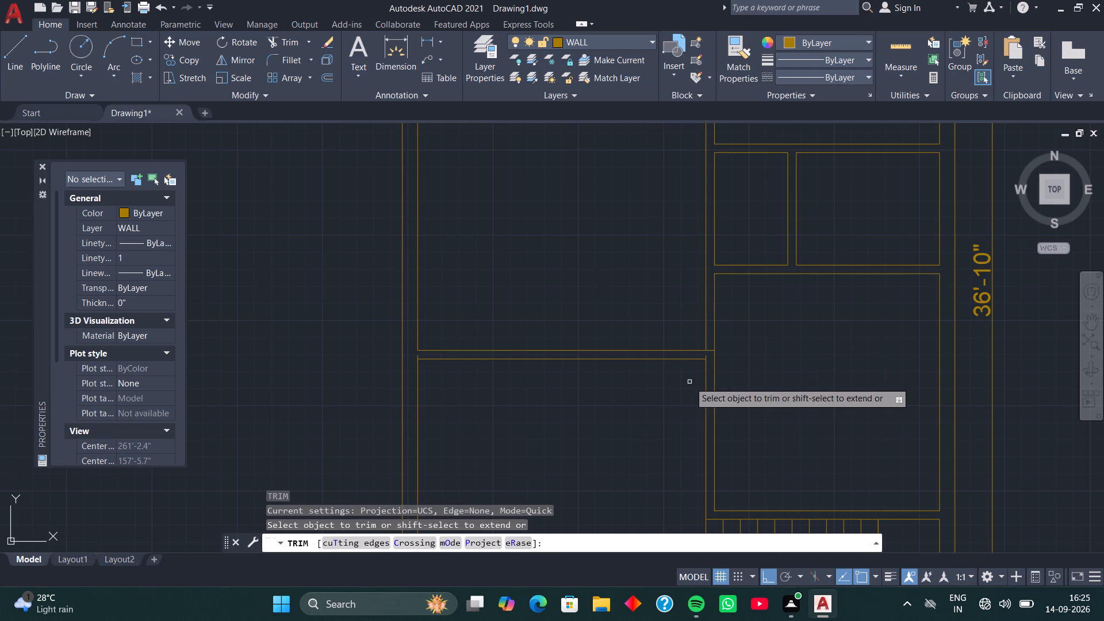
{"action": "scroll", "coordinate": [692, 358], "scroll_direction": "up", "scroll_amount": 6}
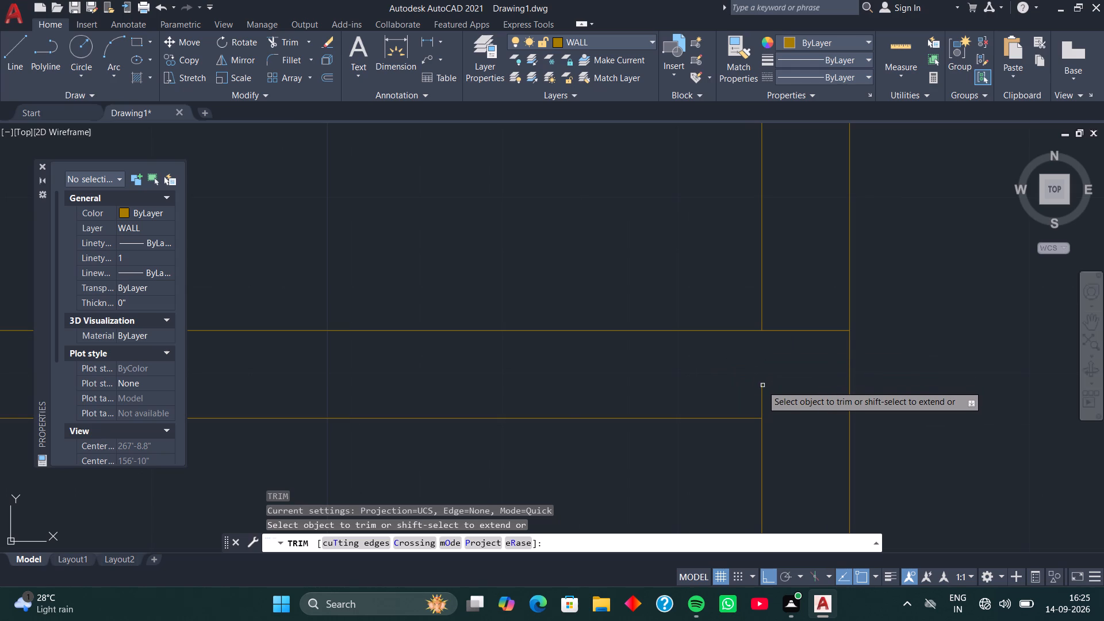
{"action": "left_click", "coordinate": [762, 385]}
{"action": "left_click", "coordinate": [796, 331]}
{"action": "scroll", "coordinate": [744, 387], "scroll_direction": "down", "scroll_amount": 1}
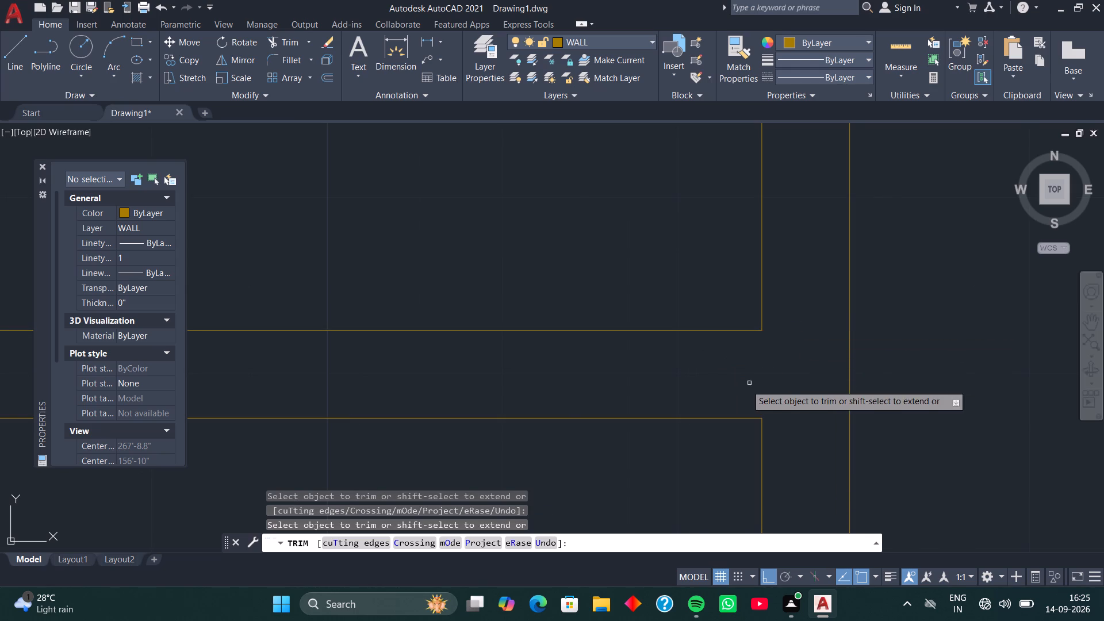
{"action": "scroll", "coordinate": [744, 386], "scroll_direction": "down", "scroll_amount": 2}
{"action": "middle_click_drag", "start_coordinate": [554, 473], "coordinate": [850, 402]}
{"action": "middle_click_drag", "start_coordinate": [520, 412], "coordinate": [937, 411]}
{"action": "scroll", "coordinate": [694, 412], "scroll_direction": "down", "scroll_amount": 1}
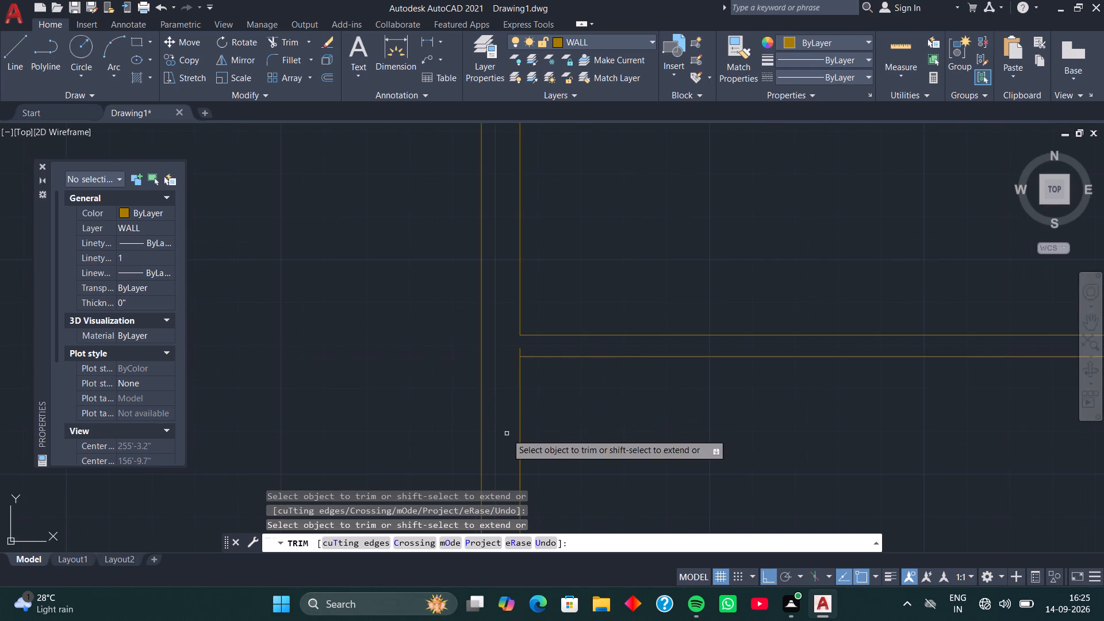
{"action": "scroll", "coordinate": [520, 371], "scroll_direction": "up", "scroll_amount": 2}
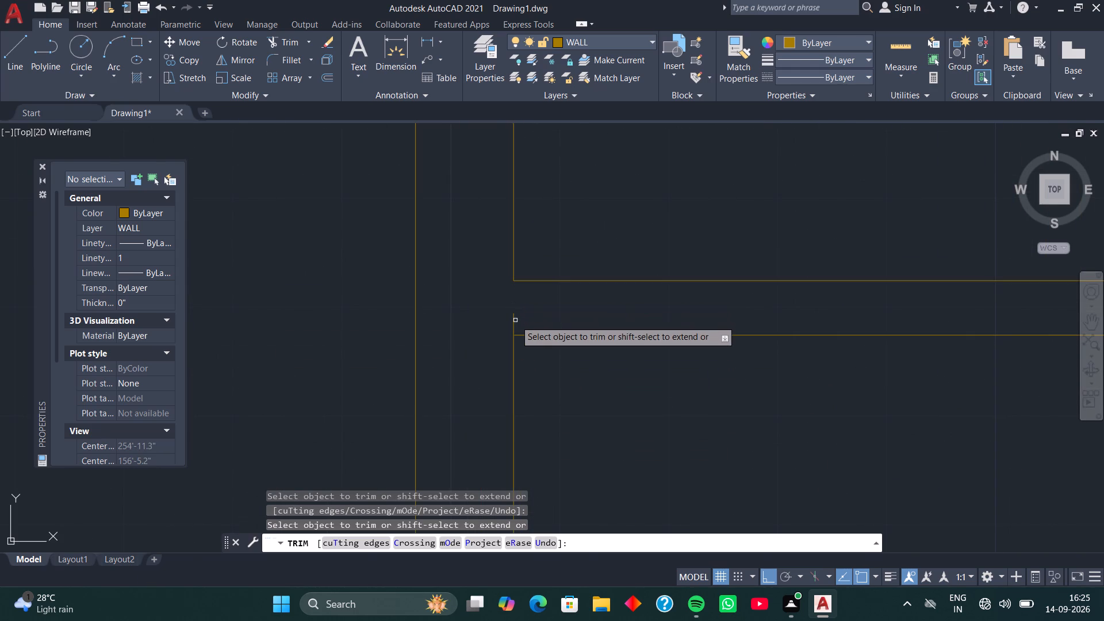
{"action": "left_click", "coordinate": [515, 321]}
{"action": "scroll", "coordinate": [589, 370], "scroll_direction": "down", "scroll_amount": 3}
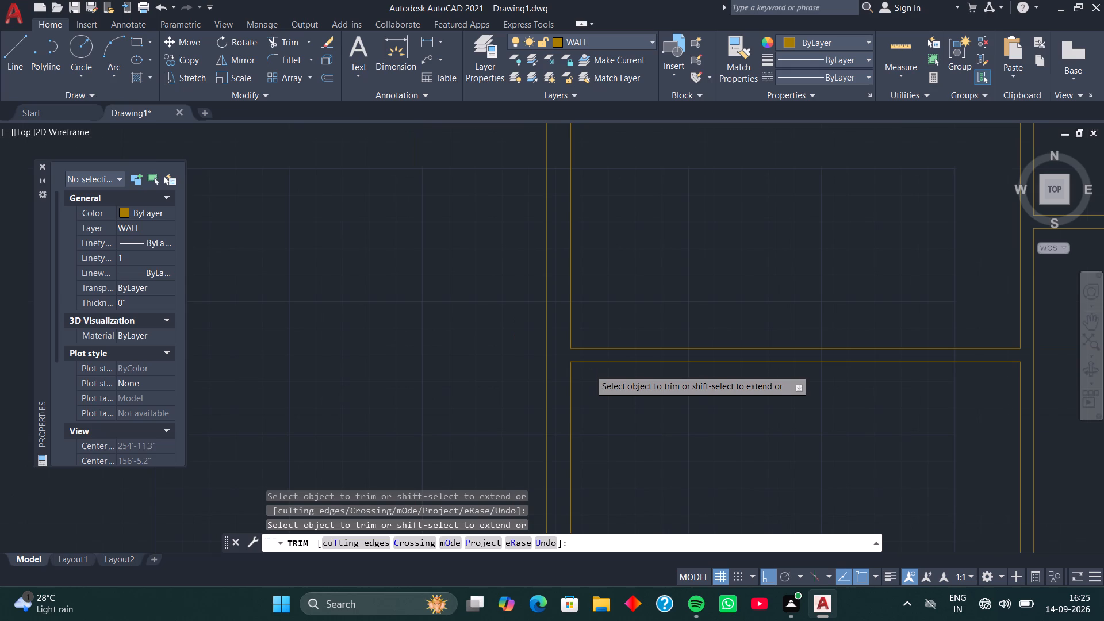
{"action": "key", "text": "Escape"}
Delete the two horizontal lines of the bottom outer wall below the bottom-left room and staircase.
{"action": "scroll", "coordinate": [595, 369], "scroll_direction": "down", "scroll_amount": 3}
{"action": "middle_click_drag", "start_coordinate": [634, 417], "coordinate": [559, 300]}
{"action": "scroll", "coordinate": [564, 328], "scroll_direction": "up", "scroll_amount": 2}
{"action": "scroll", "coordinate": [588, 342], "scroll_direction": "down", "scroll_amount": 1}
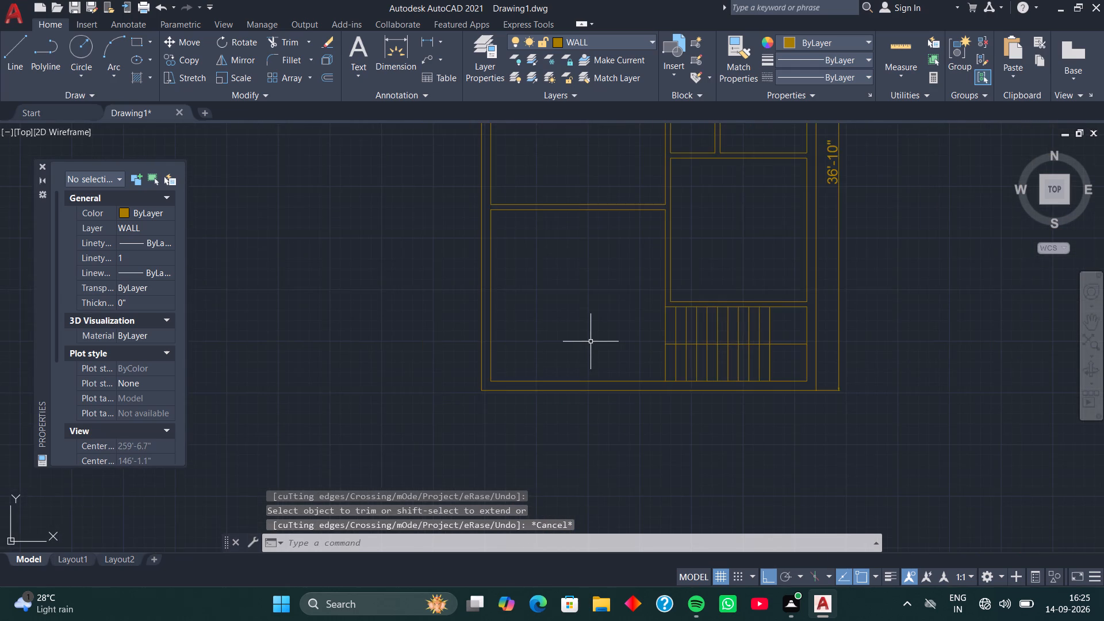
{"action": "middle_click_drag", "start_coordinate": [591, 342], "coordinate": [538, 304]}
{"action": "left_click", "coordinate": [584, 319]}
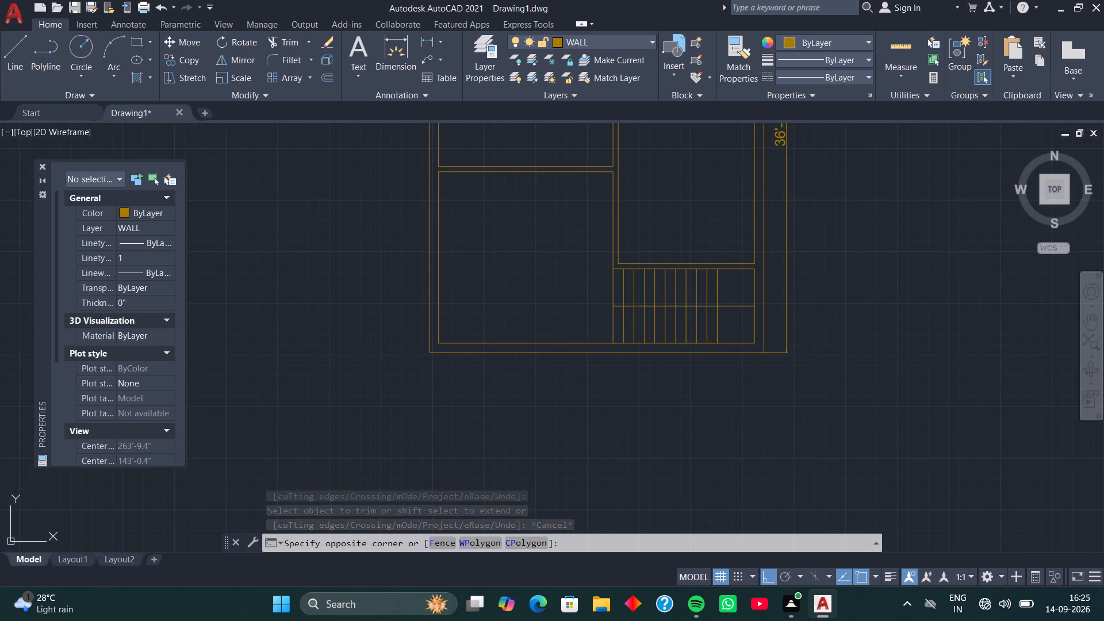
{"action": "left_click", "coordinate": [550, 381]}
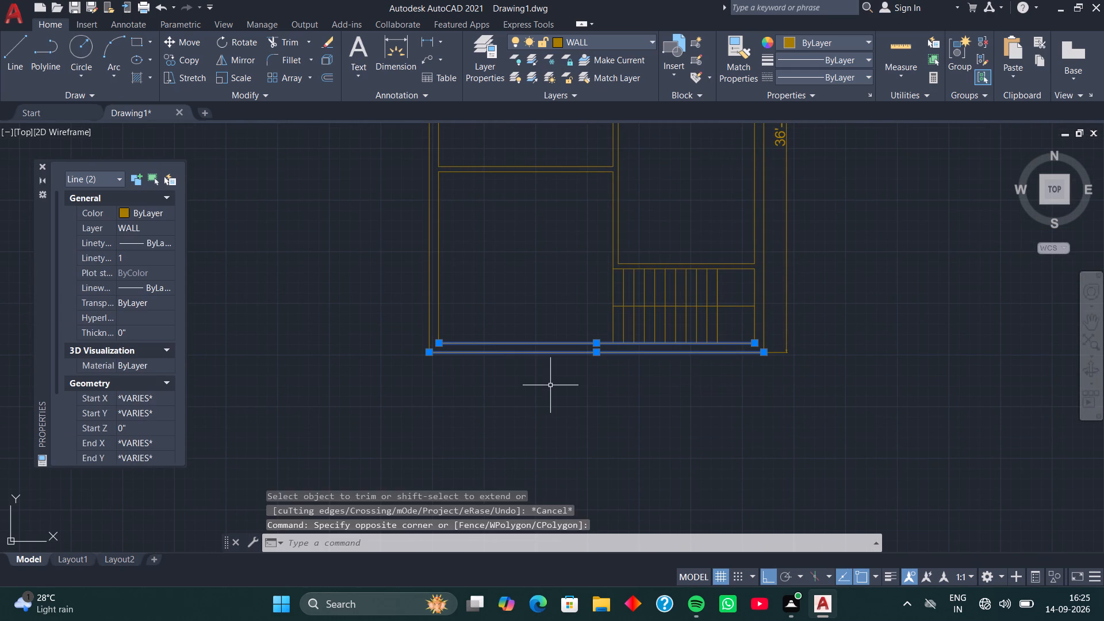
{"action": "key", "text": "Delete"}
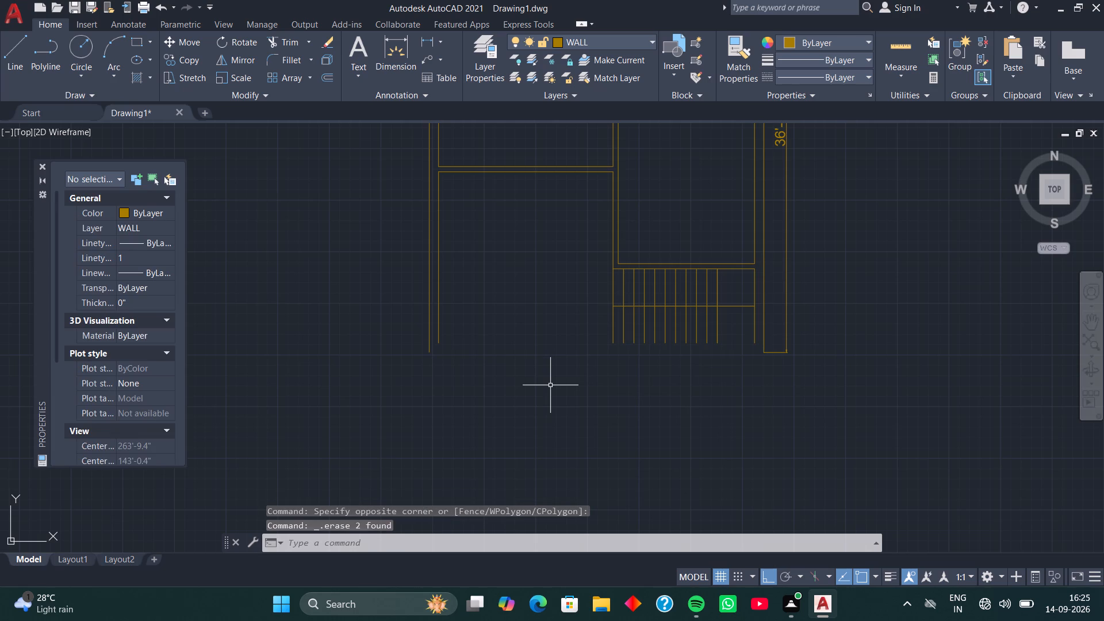
Offset the bottom-left room's upper horizontal wall line 14' downward.
{"action": "type", "text": "O"}
{"action": "key", "text": "space"}
{"action": "key", "text": "space"}
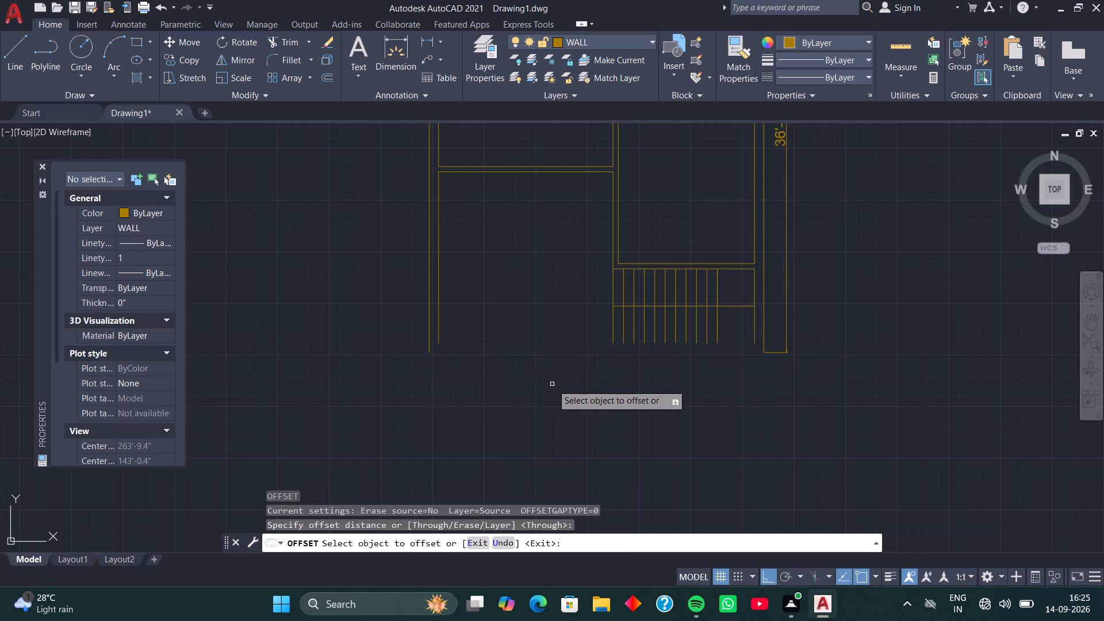
{"action": "left_click", "coordinate": [543, 170]}
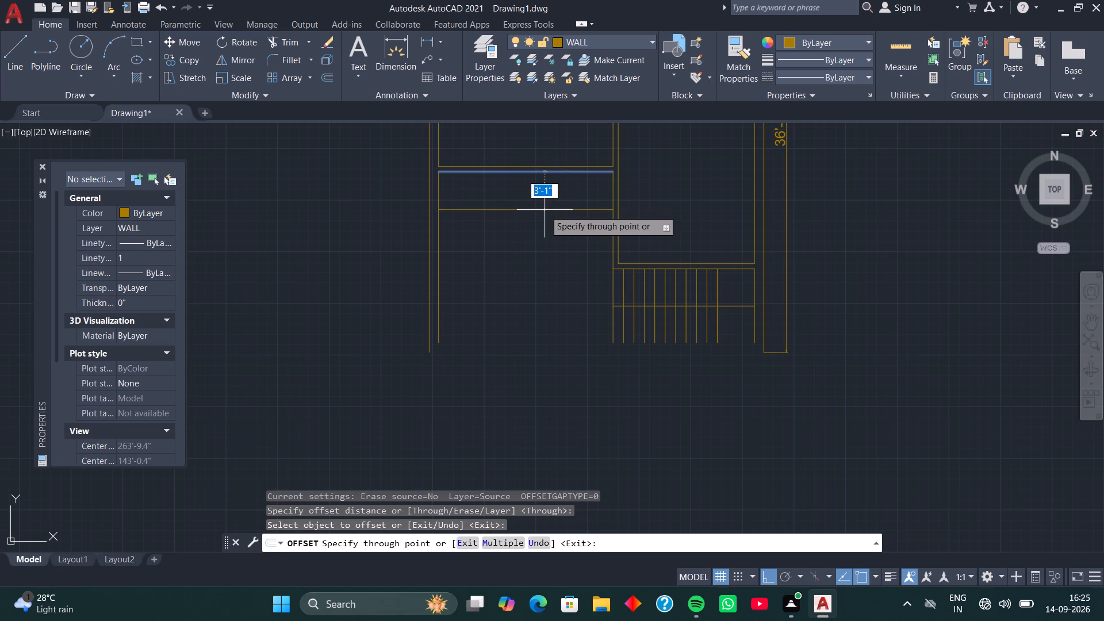
{"action": "type", "text": "14"}
{"action": "key", "text": "apostrophe"}
{"action": "key", "text": "Return"}
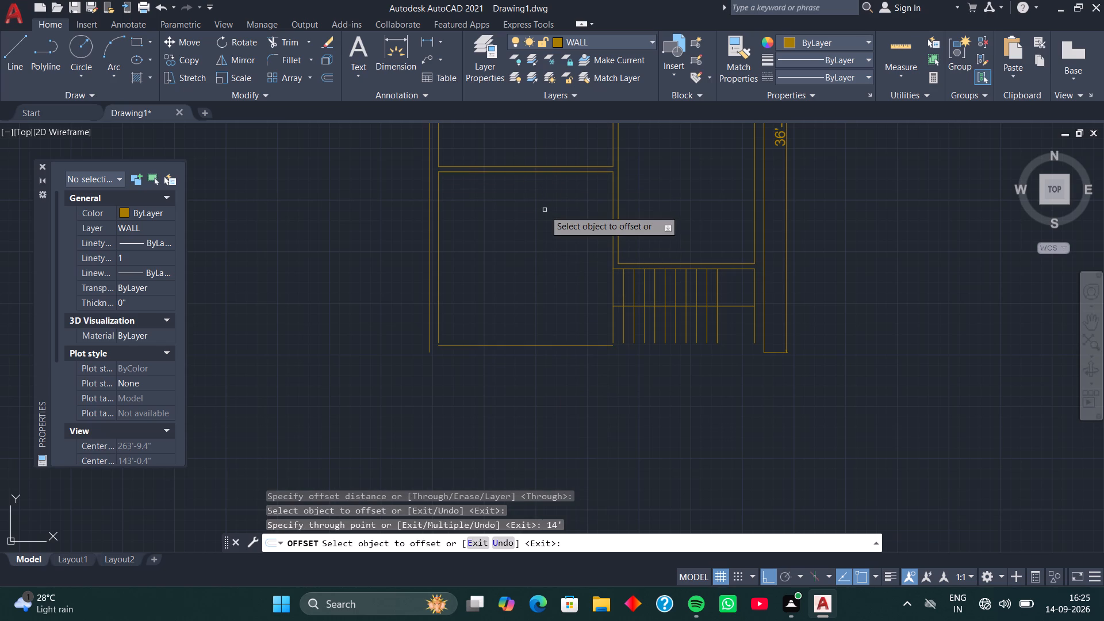
Offset the new bottom wall line 9" downward to form the outer face of the wall.
{"action": "left_click", "coordinate": [560, 344]}
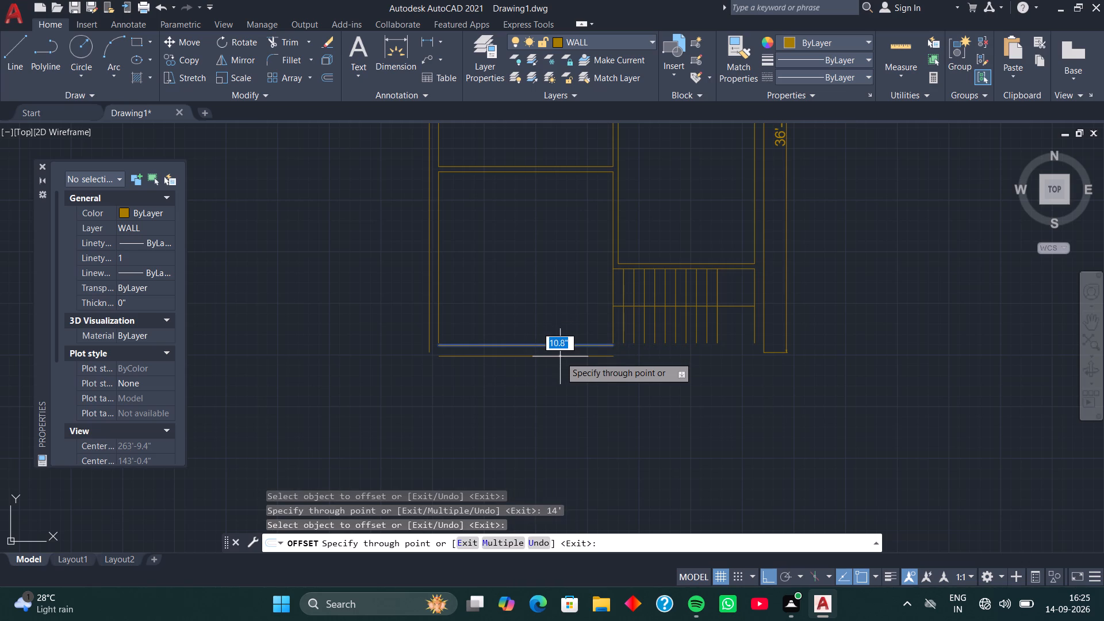
{"action": "key", "text": "9"}
{"action": "key", "text": "Return"}
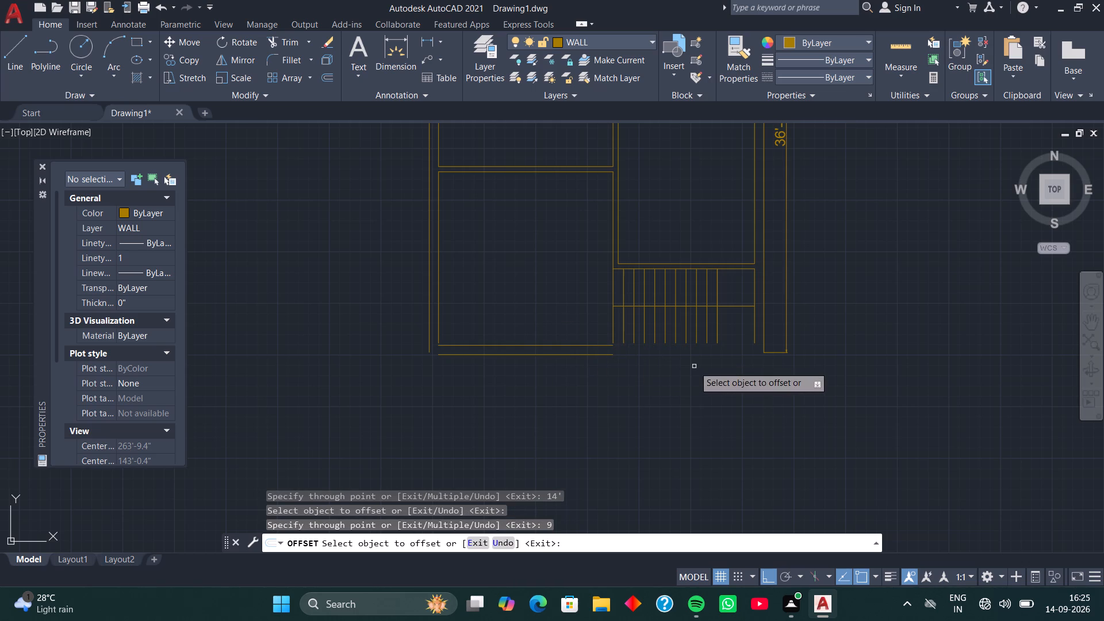
{"action": "key", "text": "space"}
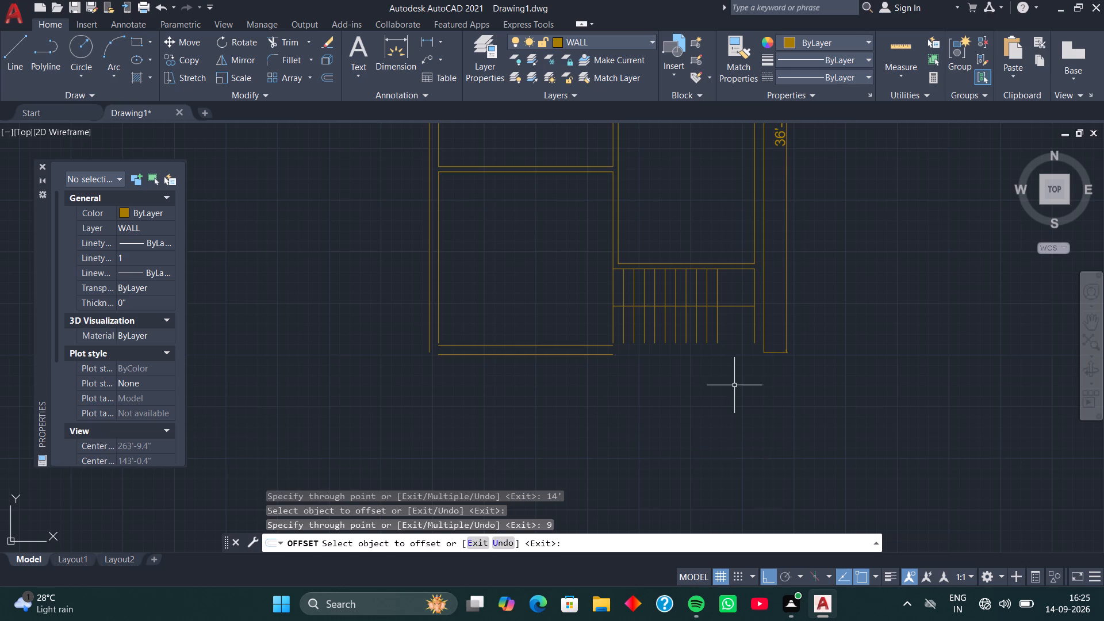
Delete the 36'-10" overall vertical dimension beside the outer wall on the staircase side.
{"action": "left_click", "coordinate": [787, 308]}
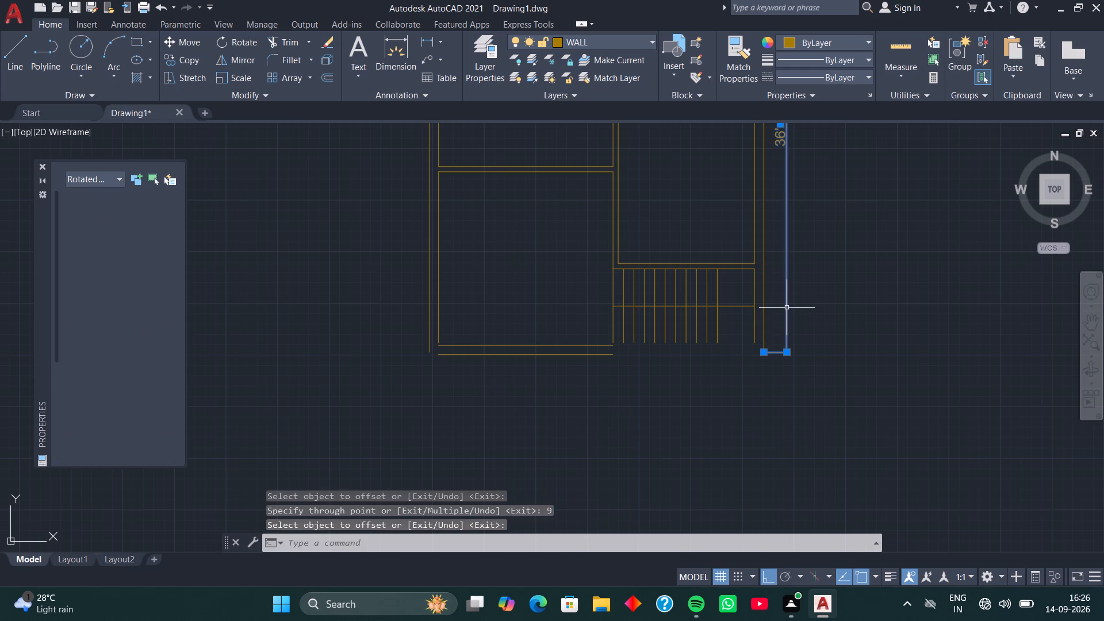
{"action": "key", "text": "Delete"}
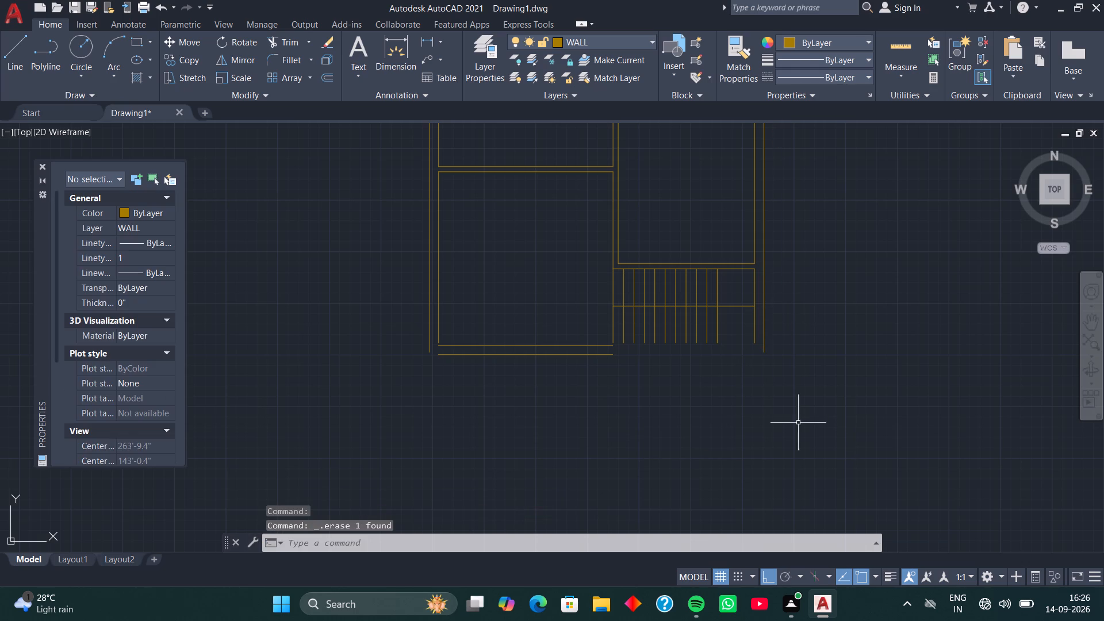
Extend the bottom-left room's inner left wall line down to the new bottom wall's inner line.
{"action": "scroll", "coordinate": [407, 371], "scroll_direction": "up", "scroll_amount": 2}
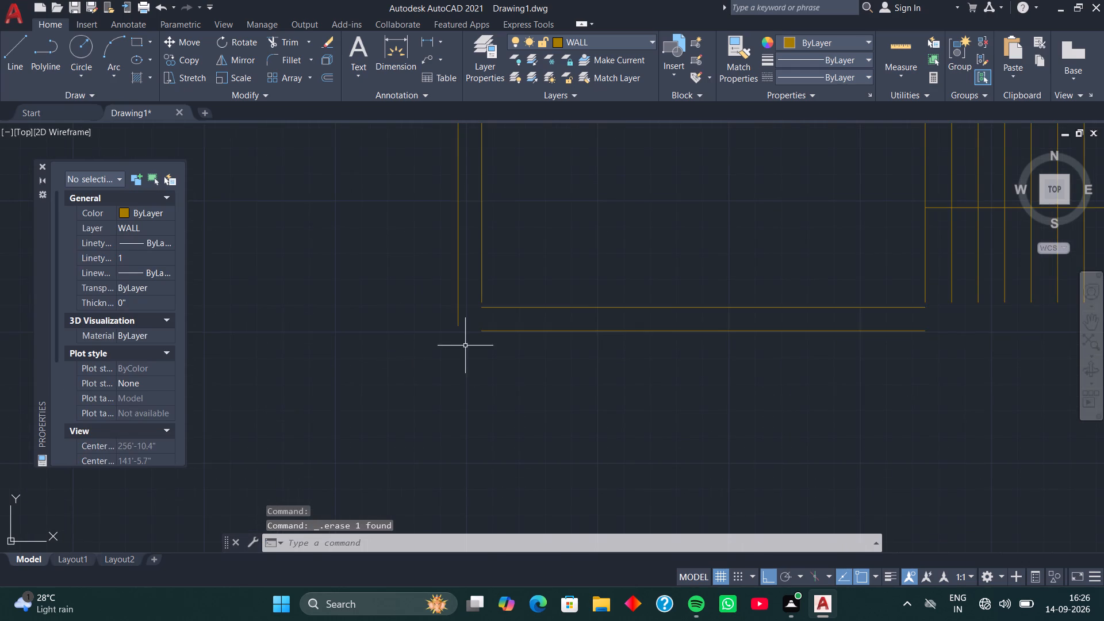
{"action": "scroll", "coordinate": [472, 342], "scroll_direction": "up", "scroll_amount": 2}
{"action": "middle_click_drag", "start_coordinate": [474, 293], "coordinate": [482, 374]}
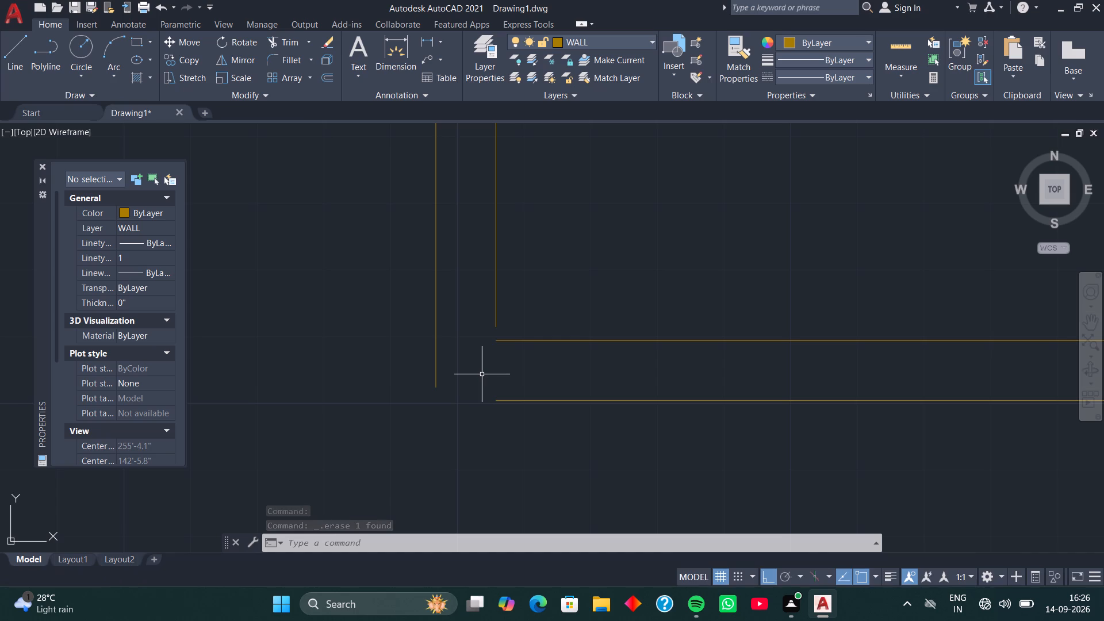
{"action": "scroll", "coordinate": [479, 365], "scroll_direction": "up", "scroll_amount": 1}
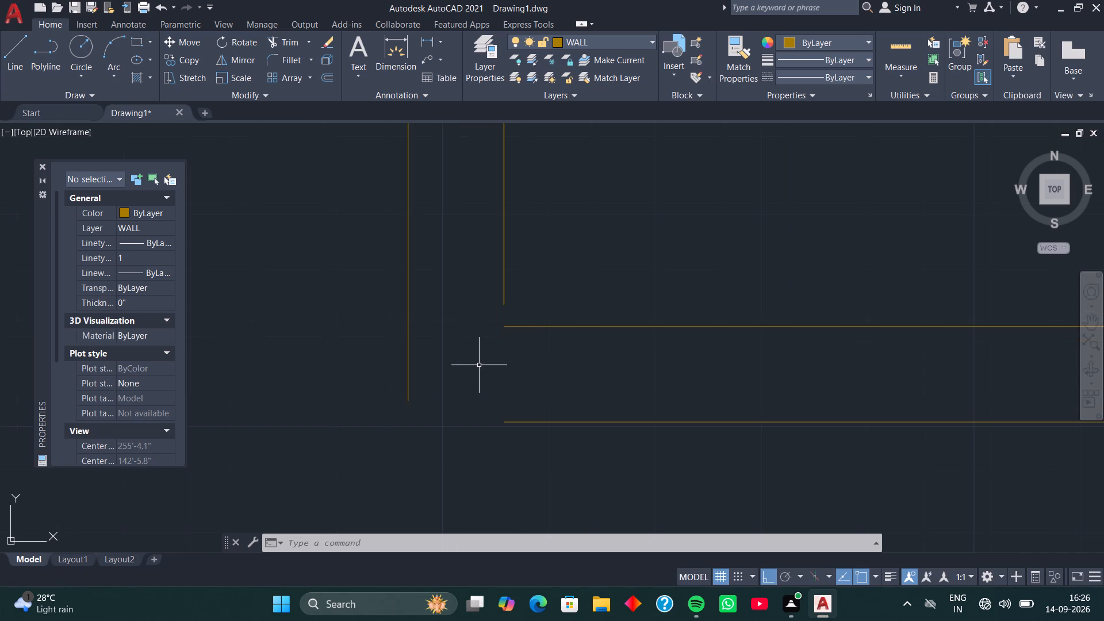
{"action": "type", "text": "EX"}
{"action": "key", "text": "space"}
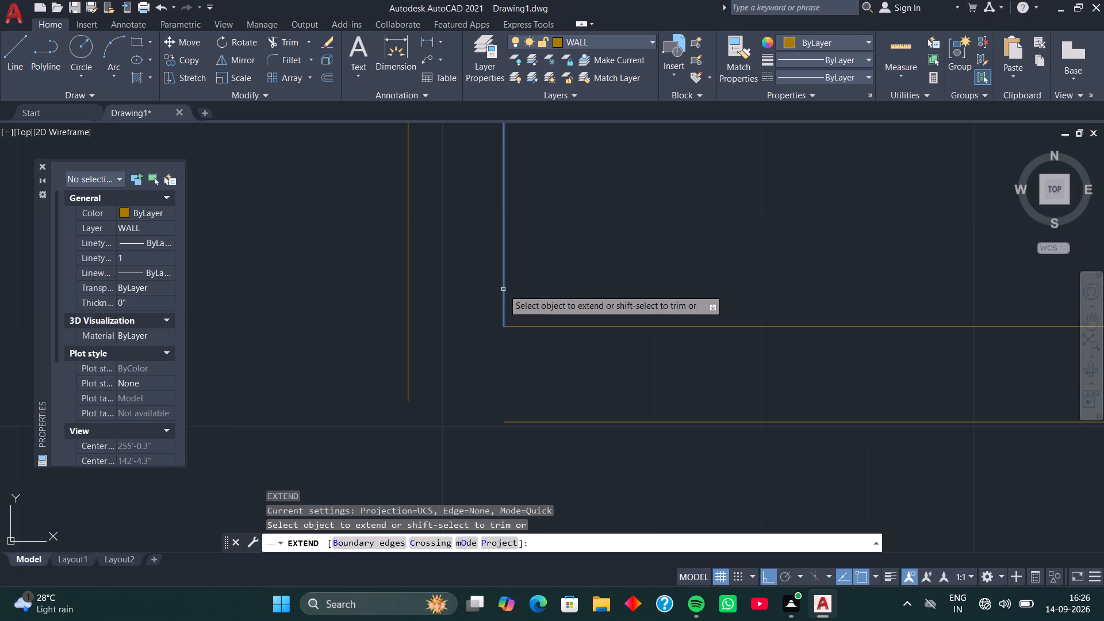
{"action": "left_click", "coordinate": [503, 289]}
{"action": "key", "text": "space"}
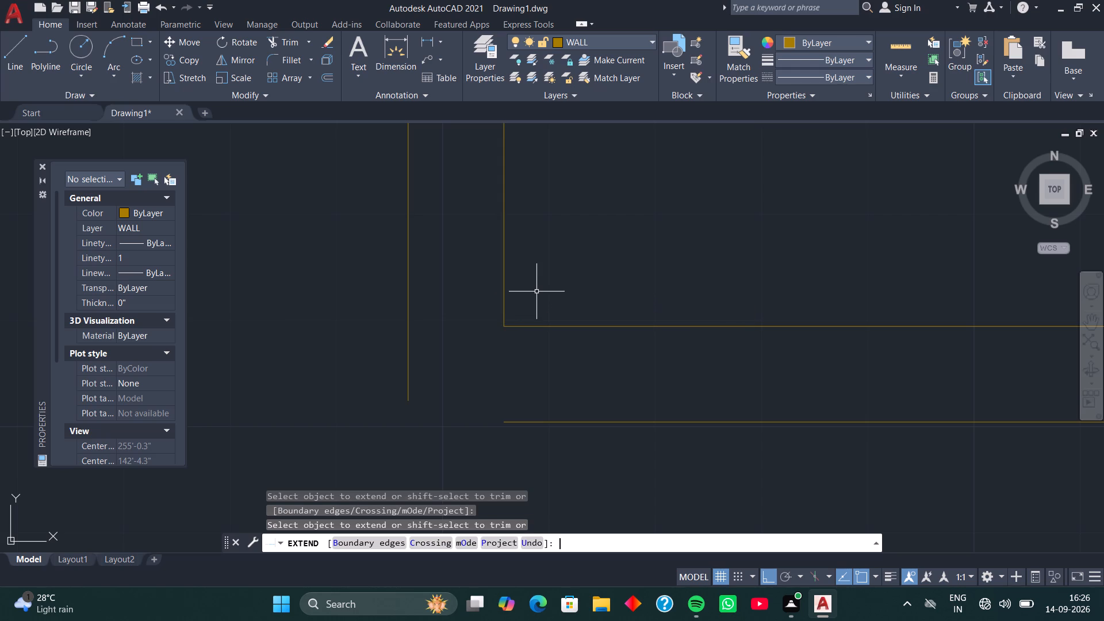
Fillet the outer left wall line with the new bottom wall's outer line at zero radius to close the corner.
{"action": "key", "text": "f"}
{"action": "key", "text": "space"}
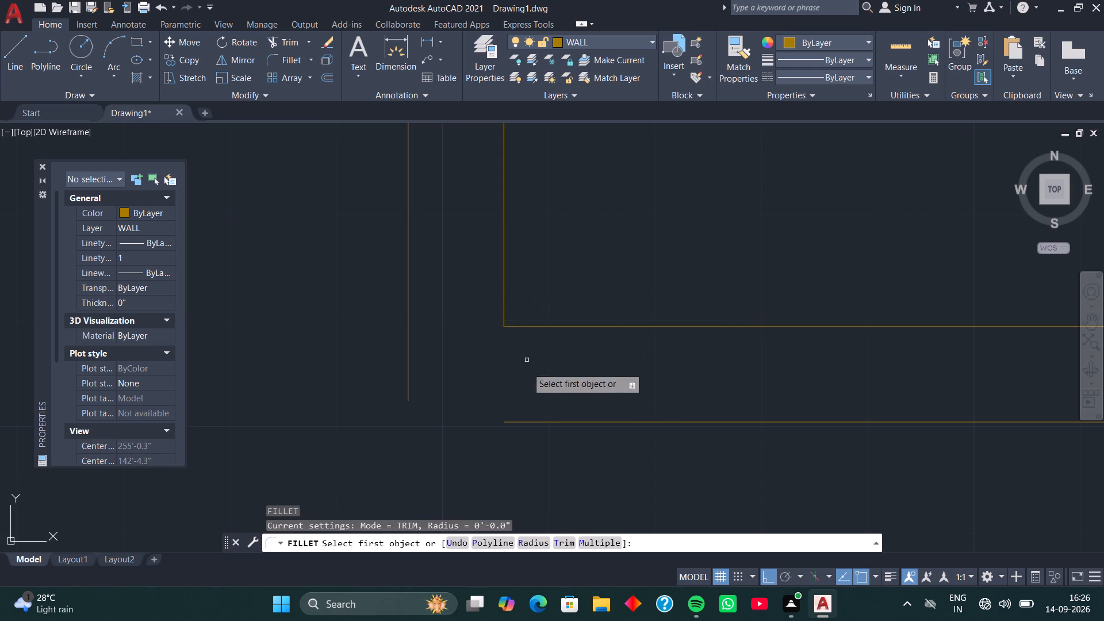
{"action": "left_click", "coordinate": [539, 423]}
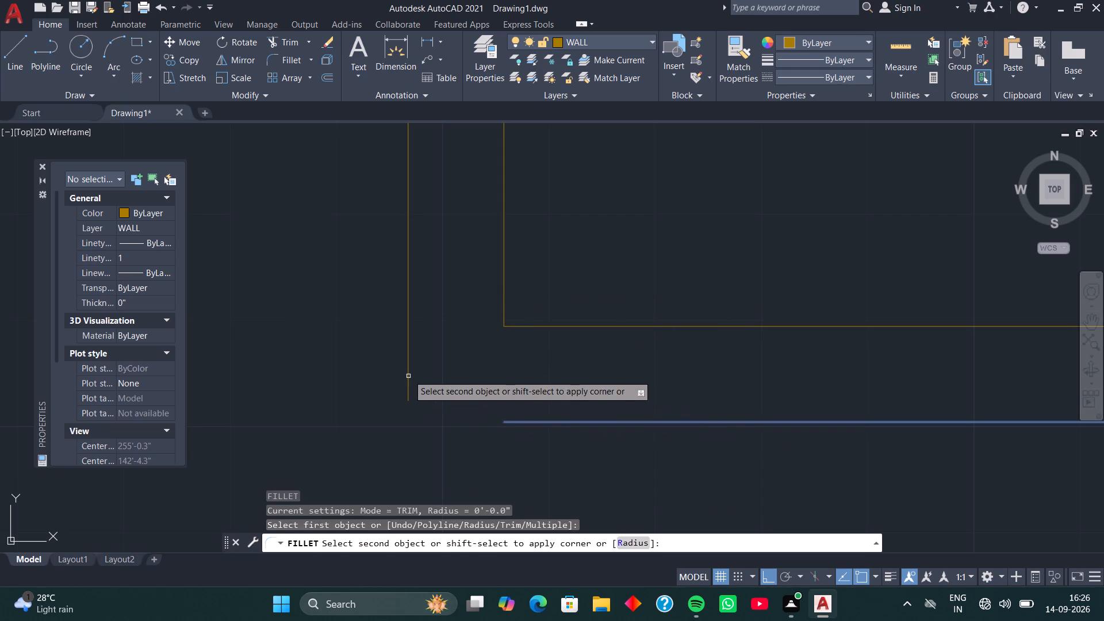
{"action": "left_click", "coordinate": [408, 371]}
{"action": "scroll", "coordinate": [658, 390], "scroll_direction": "down", "scroll_amount": 2}
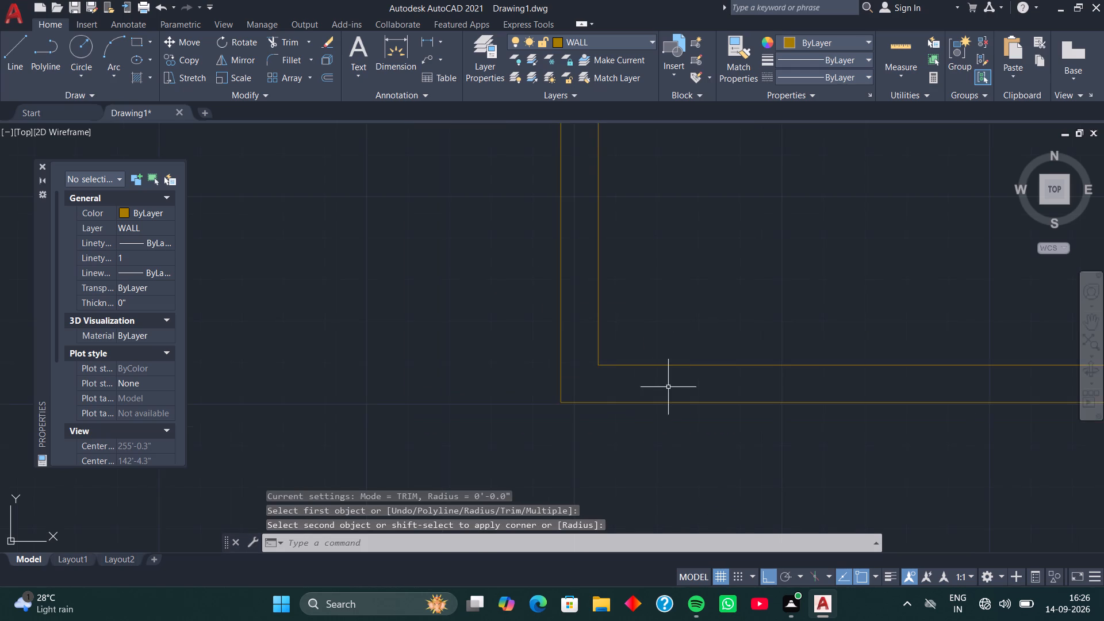
Fillet the bottom wall's inner line with the staircase-side outer wall's inner line at zero radius to close the inner corner.
{"action": "scroll", "coordinate": [760, 417], "scroll_direction": "down", "scroll_amount": 2}
{"action": "middle_click_drag", "start_coordinate": [834, 425], "coordinate": [522, 372]}
{"action": "middle_click_drag", "start_coordinate": [656, 386], "coordinate": [555, 369]}
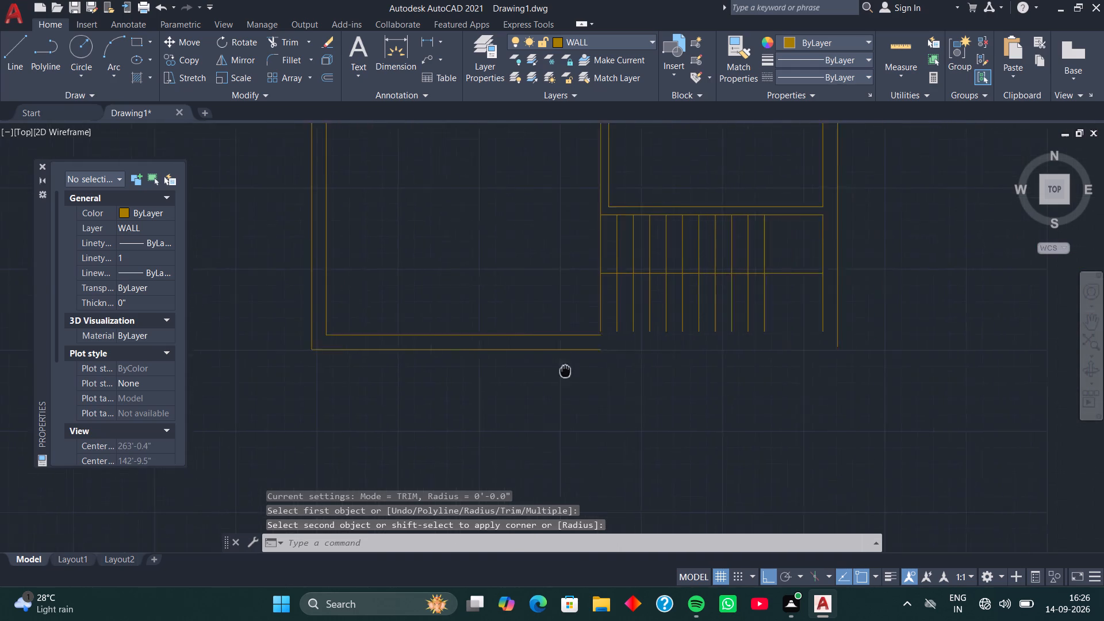
{"action": "middle_click_drag", "start_coordinate": [555, 369], "coordinate": [520, 366]}
{"action": "type", "text": "F"}
{"action": "key", "text": "space"}
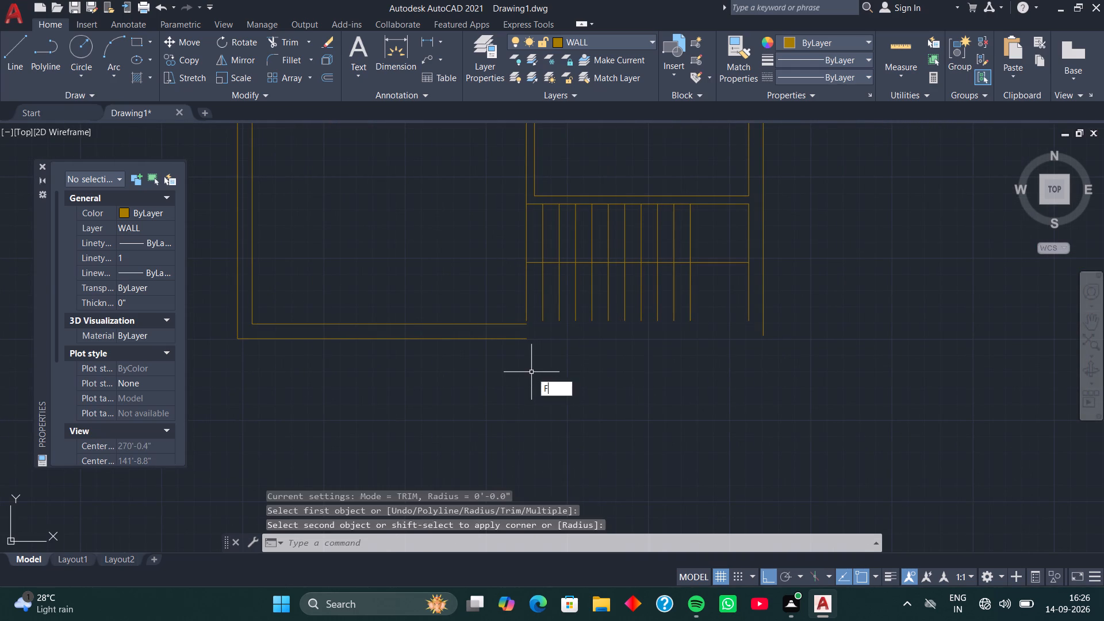
{"action": "left_click", "coordinate": [508, 324]}
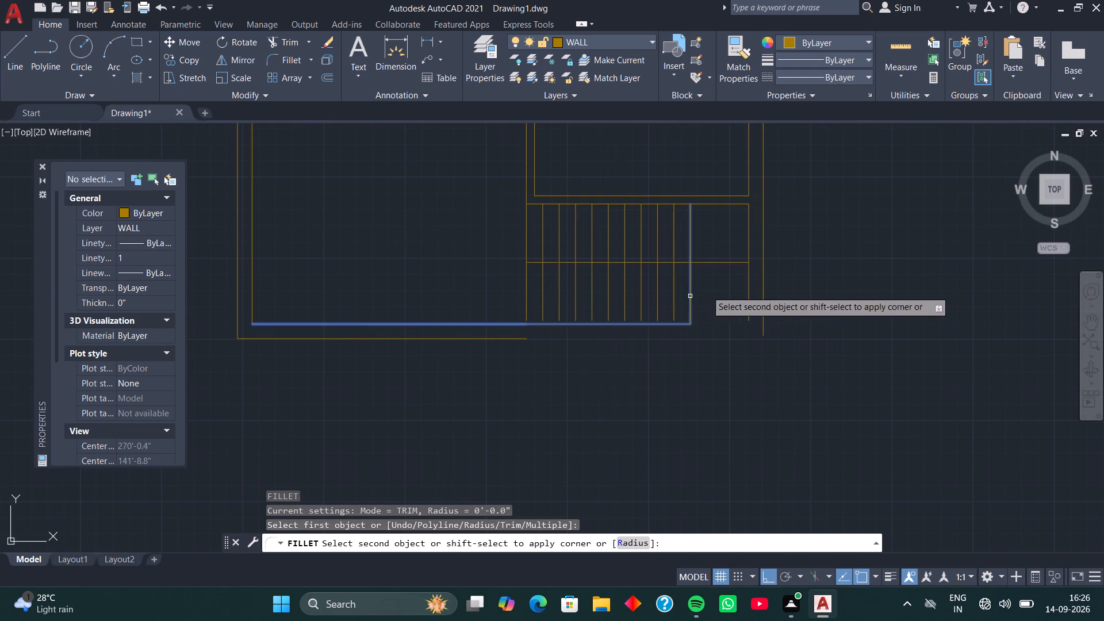
{"action": "left_click", "coordinate": [749, 290]}
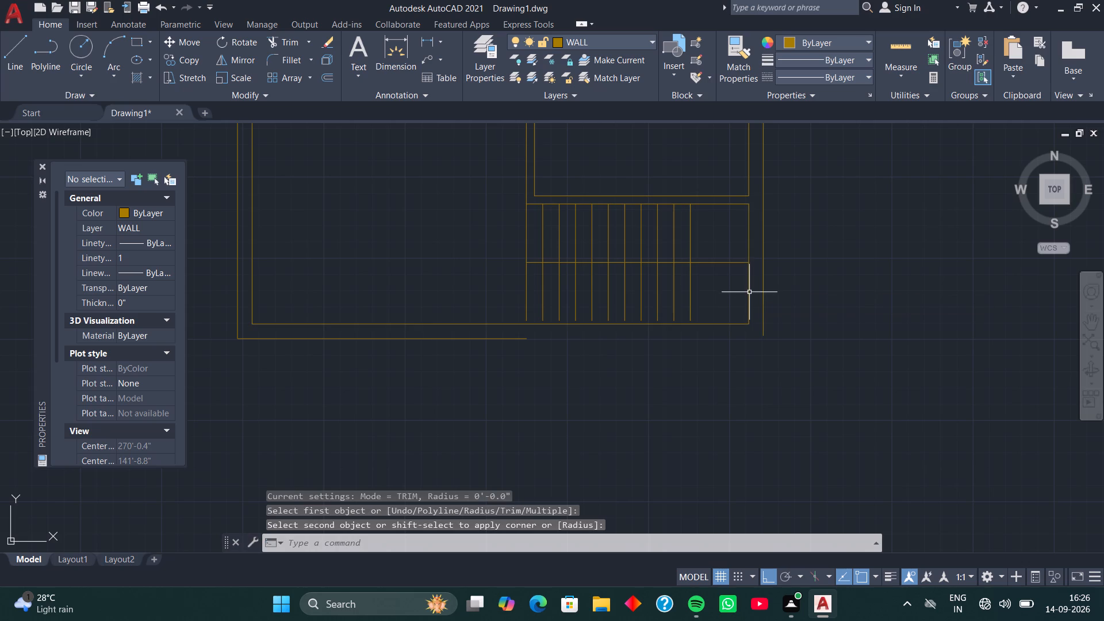
Fillet the outer lines of the staircase-side wall and the bottom wall at zero radius to close the outer corner.
{"action": "key", "text": "space"}
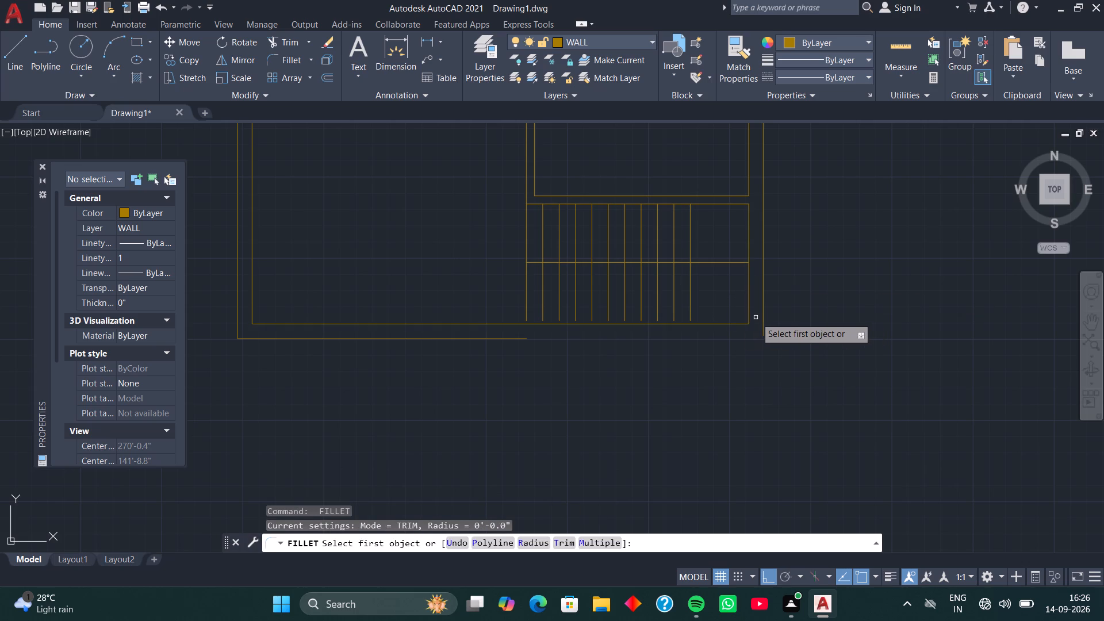
{"action": "left_click", "coordinate": [763, 315]}
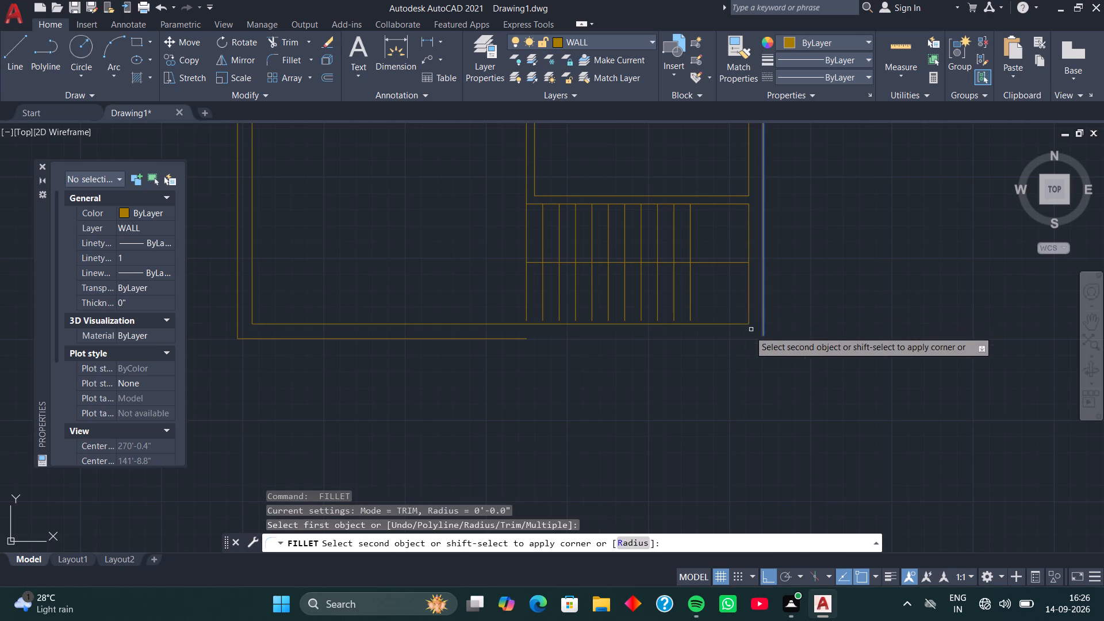
{"action": "left_click", "coordinate": [524, 339]}
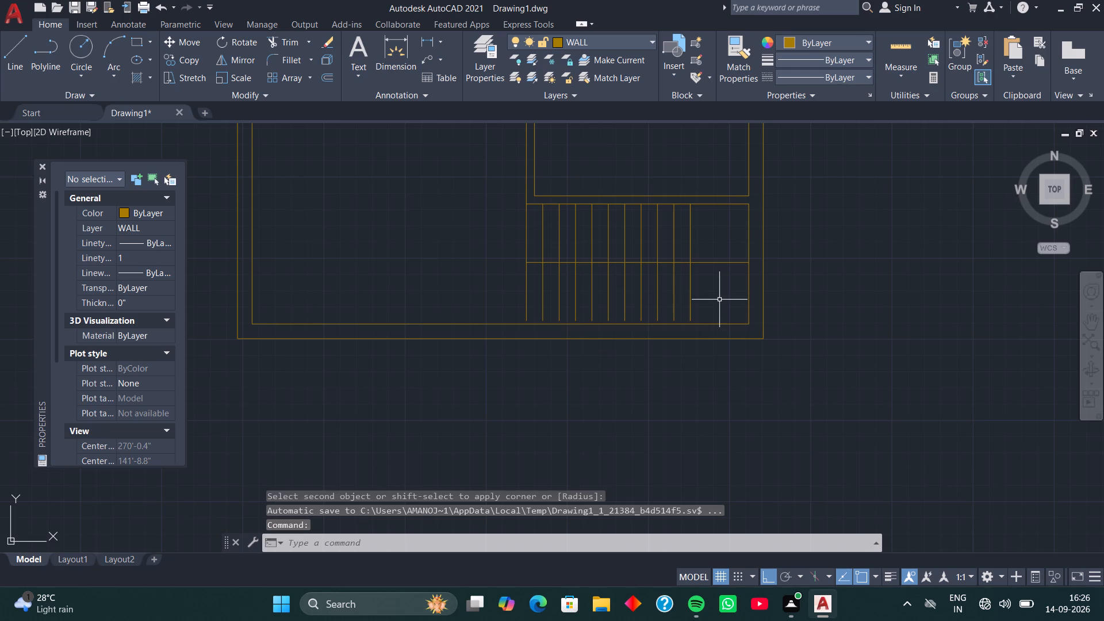
Add an overall vertical linear dimension between the plan's top and bottom outer corners, placed outside the staircase-side wall.
{"action": "scroll", "coordinate": [719, 300], "scroll_direction": "down", "scroll_amount": 1}
{"action": "scroll", "coordinate": [737, 253], "scroll_direction": "down", "scroll_amount": 2}
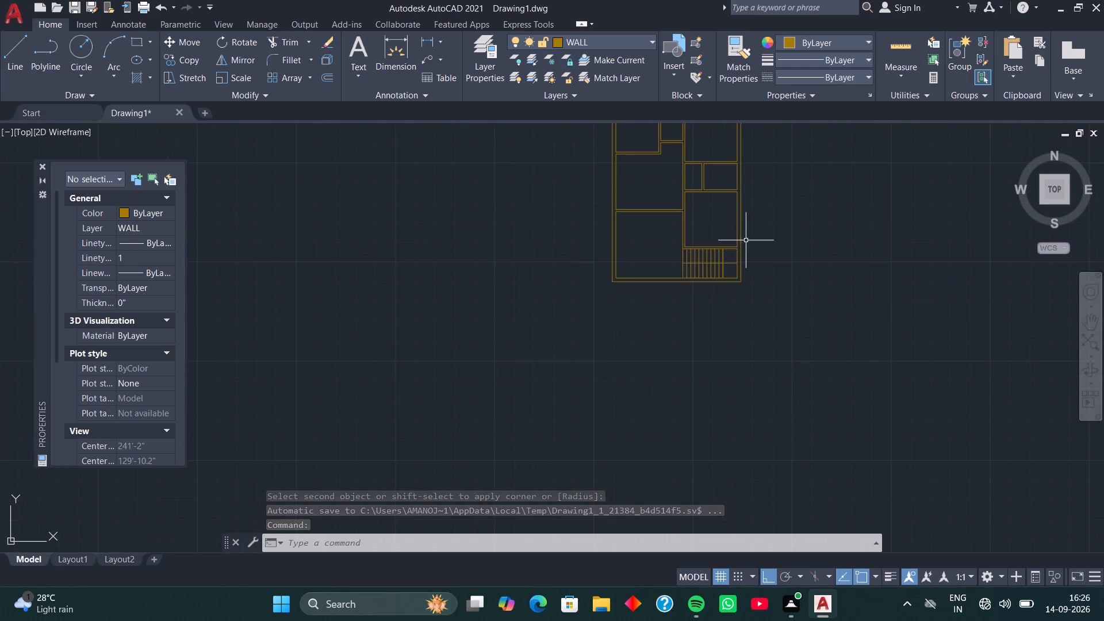
{"action": "middle_click_drag", "start_coordinate": [747, 237], "coordinate": [642, 340]}
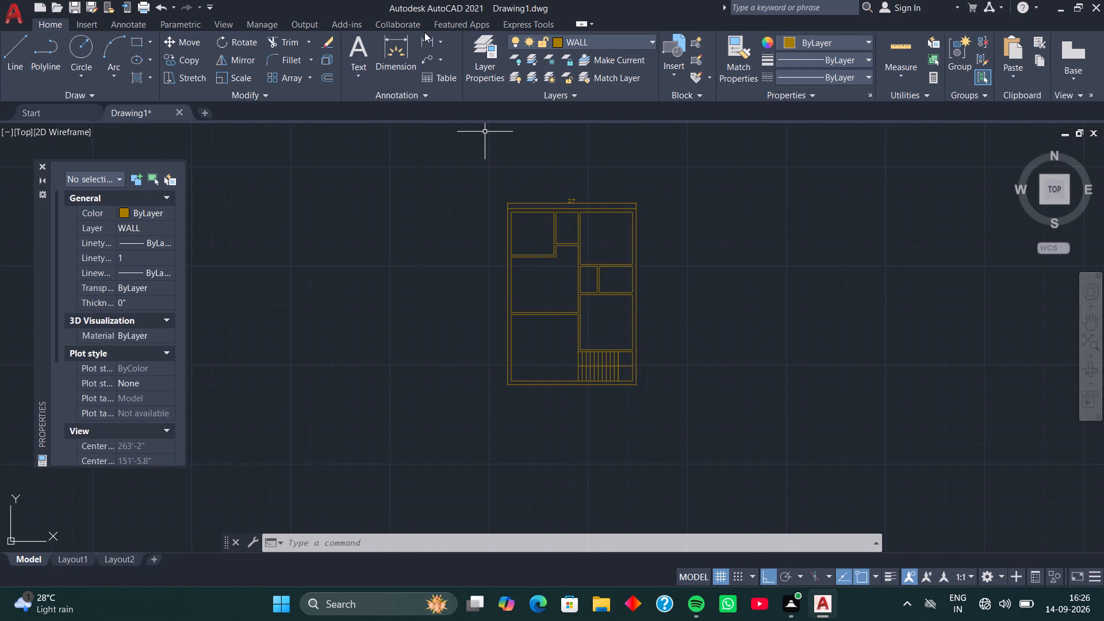
{"action": "left_click", "coordinate": [430, 41]}
{"action": "scroll", "coordinate": [645, 229], "scroll_direction": "up", "scroll_amount": 1}
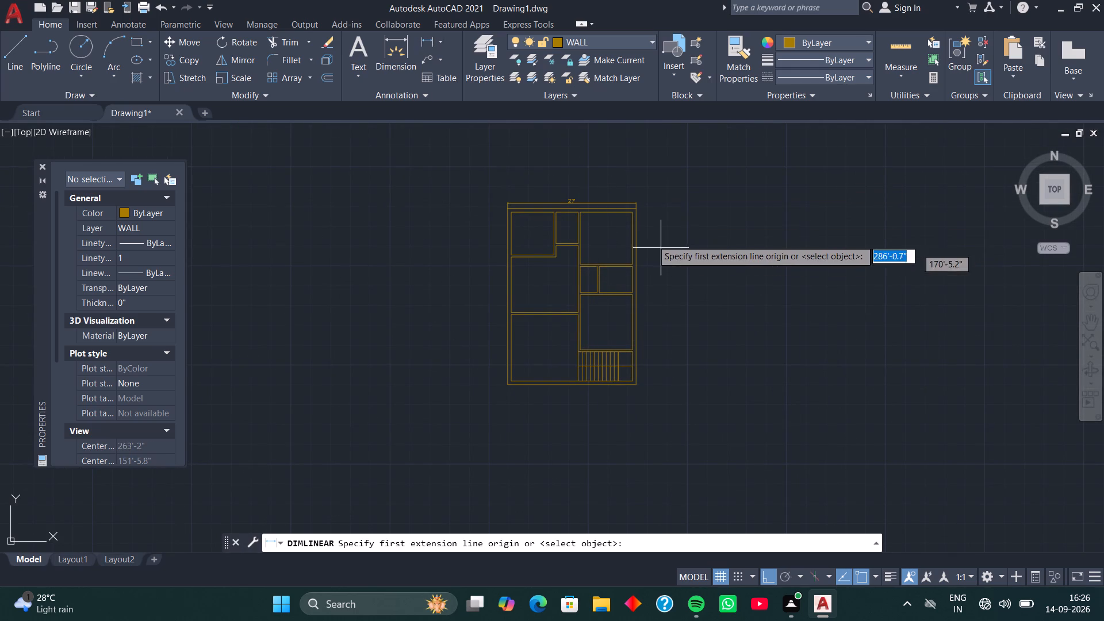
{"action": "scroll", "coordinate": [650, 238], "scroll_direction": "up", "scroll_amount": 2}
{"action": "scroll", "coordinate": [600, 159], "scroll_direction": "up", "scroll_amount": 2}
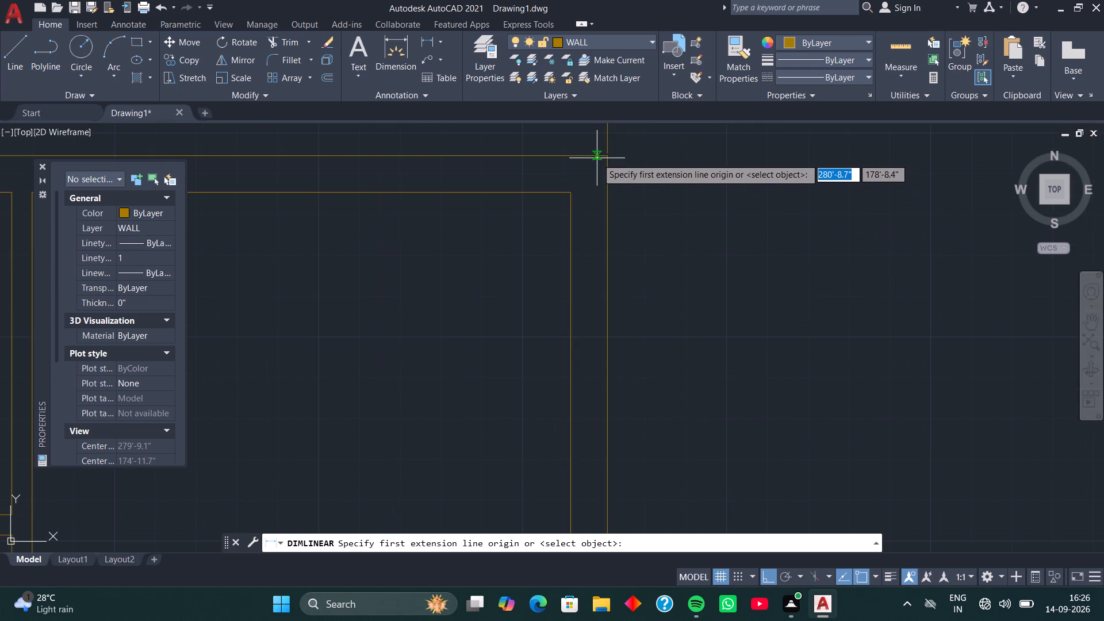
{"action": "left_click", "coordinate": [608, 156]}
{"action": "scroll", "coordinate": [617, 229], "scroll_direction": "down", "scroll_amount": 2}
{"action": "middle_click_drag", "start_coordinate": [623, 293], "coordinate": [599, 201]}
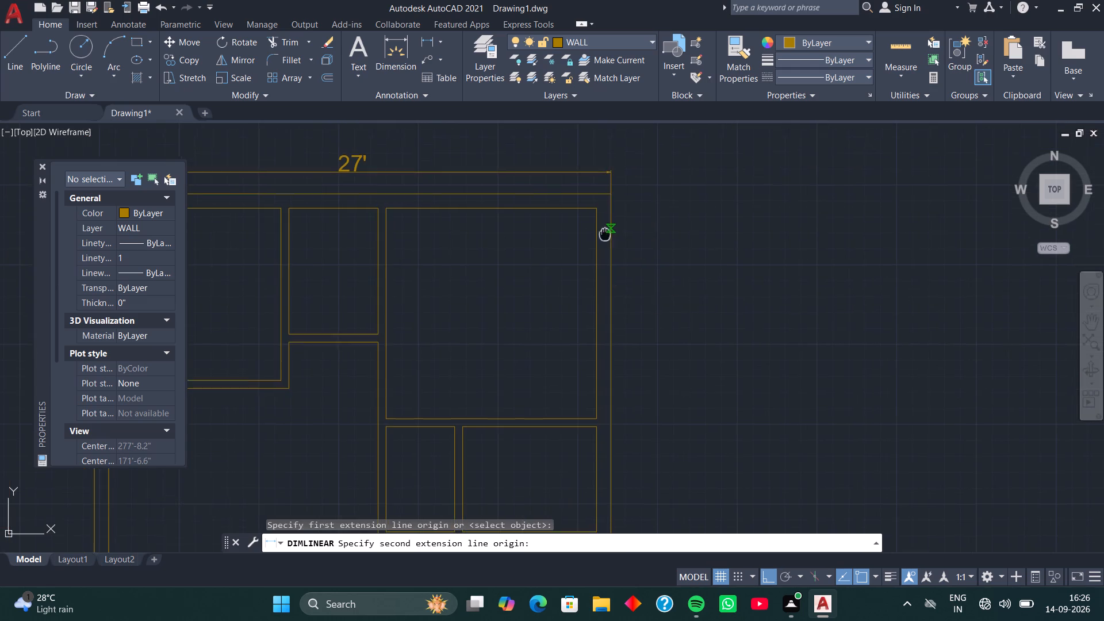
{"action": "middle_click_drag", "start_coordinate": [599, 201], "coordinate": [594, 158]}
{"action": "middle_click_drag", "start_coordinate": [592, 281], "coordinate": [584, 160]}
{"action": "middle_click_drag", "start_coordinate": [588, 326], "coordinate": [566, 166]}
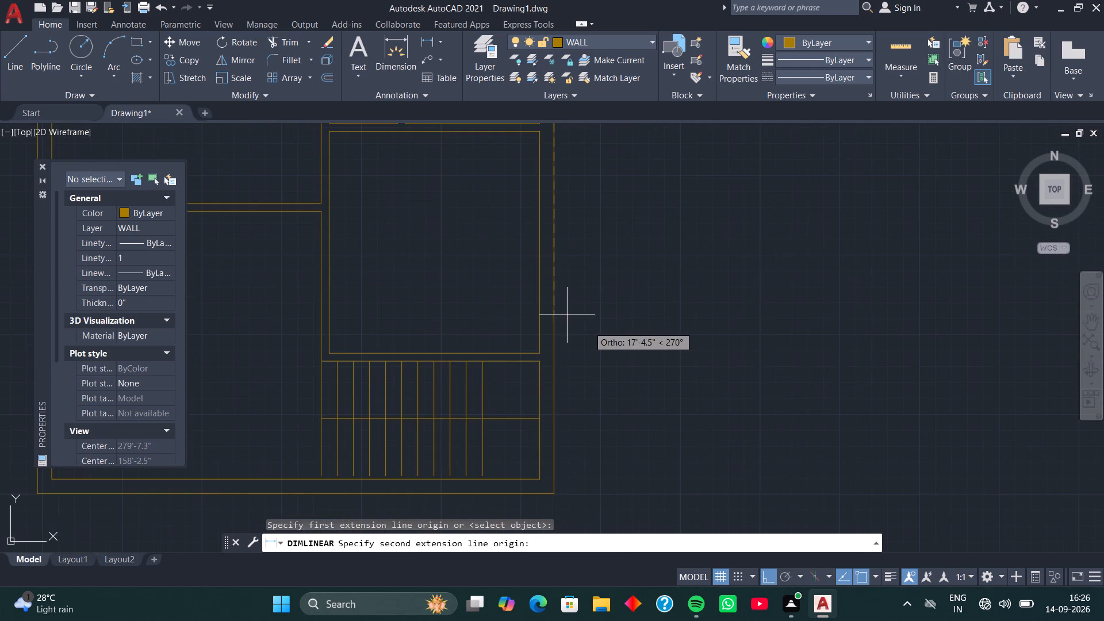
{"action": "left_click", "coordinate": [553, 494]}
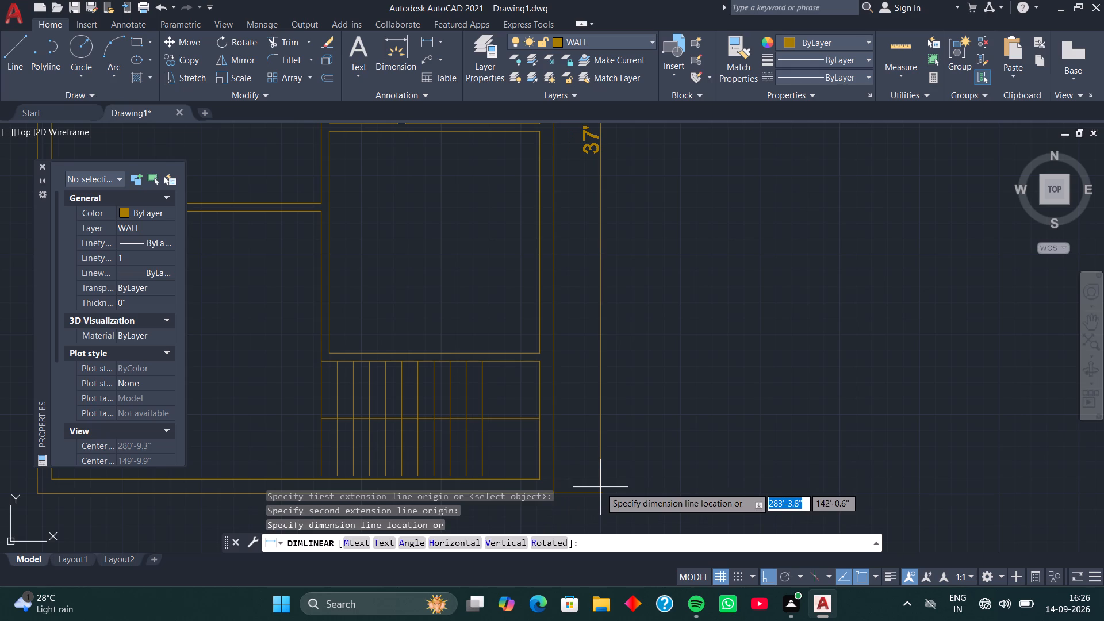
{"action": "left_click", "coordinate": [600, 487]}
Delete all the staircase tread lines together with the staircase's horizontal dividing line.
{"action": "middle_click_drag", "start_coordinate": [626, 179], "coordinate": [621, 282]}
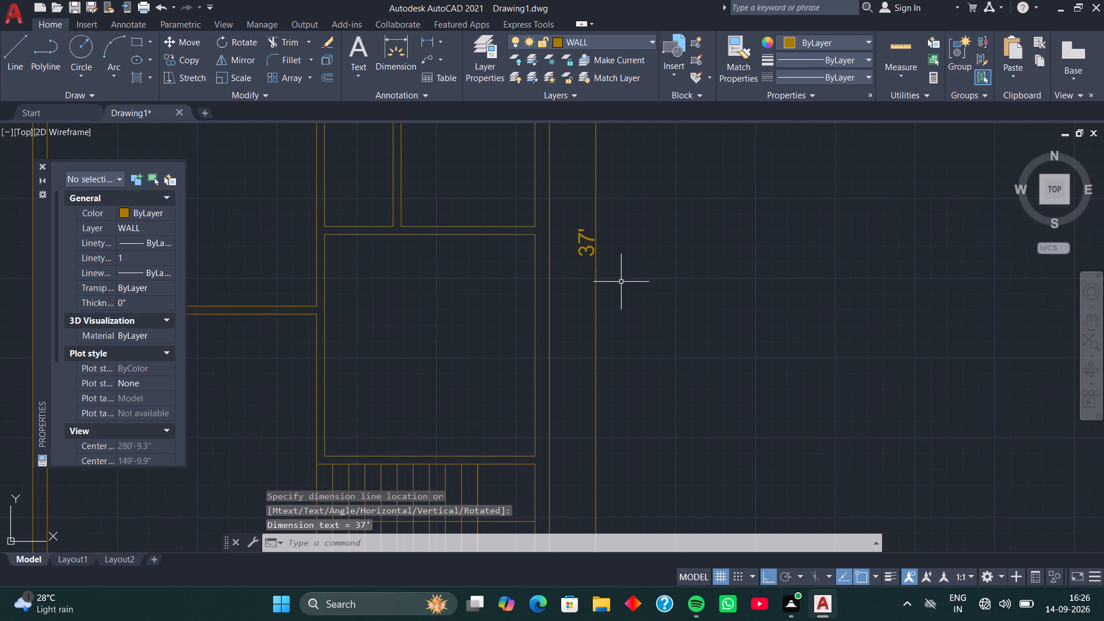
{"action": "middle_click_drag", "start_coordinate": [499, 379], "coordinate": [526, 176]}
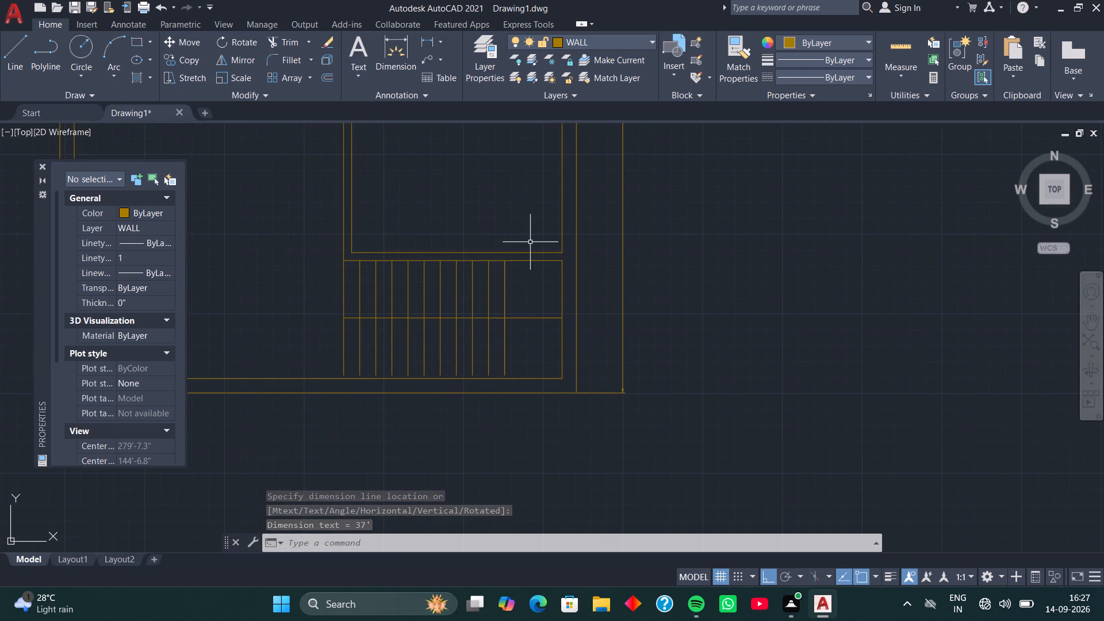
{"action": "left_click", "coordinate": [545, 298]}
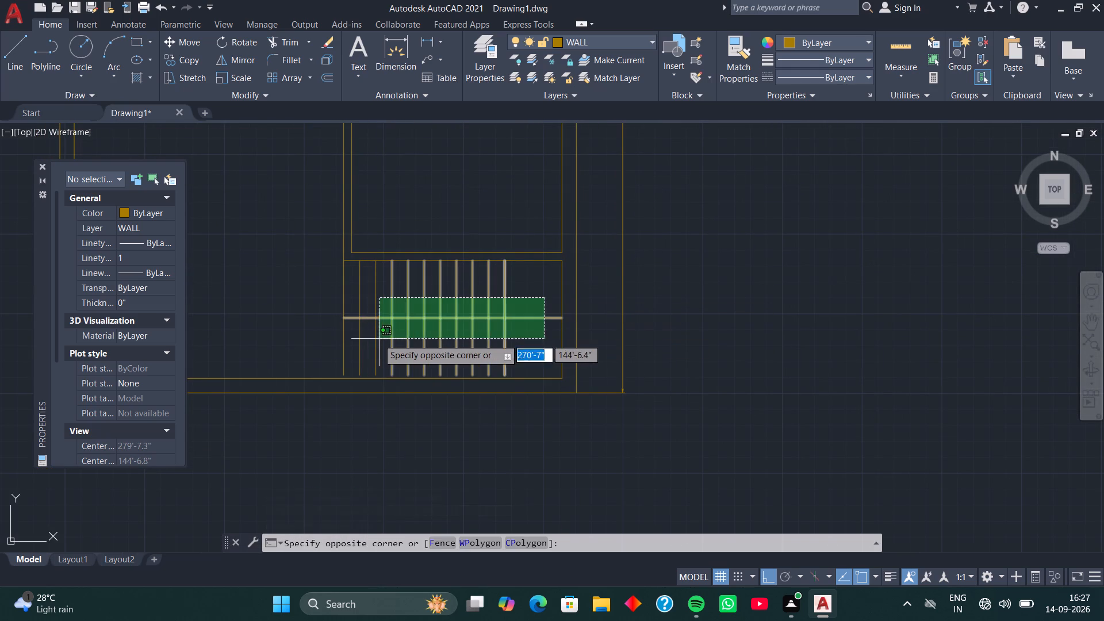
{"action": "left_click", "coordinate": [325, 339]}
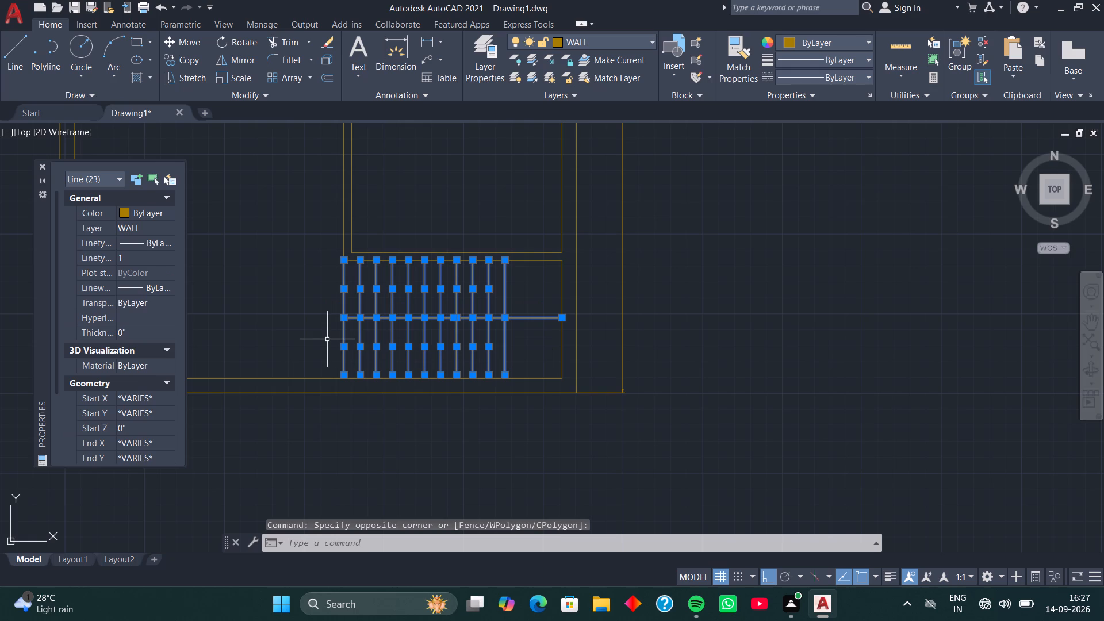
{"action": "key", "text": "Delete"}
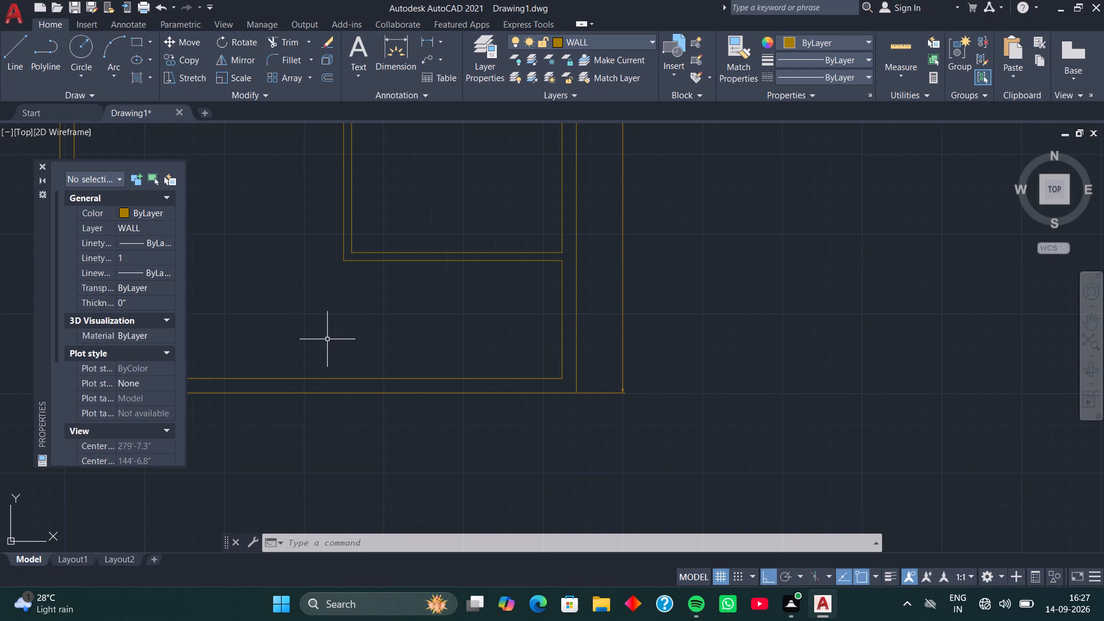
Delete the two horizontal partition lines between the staircase area and the room above it.
{"action": "left_click", "coordinate": [491, 241]}
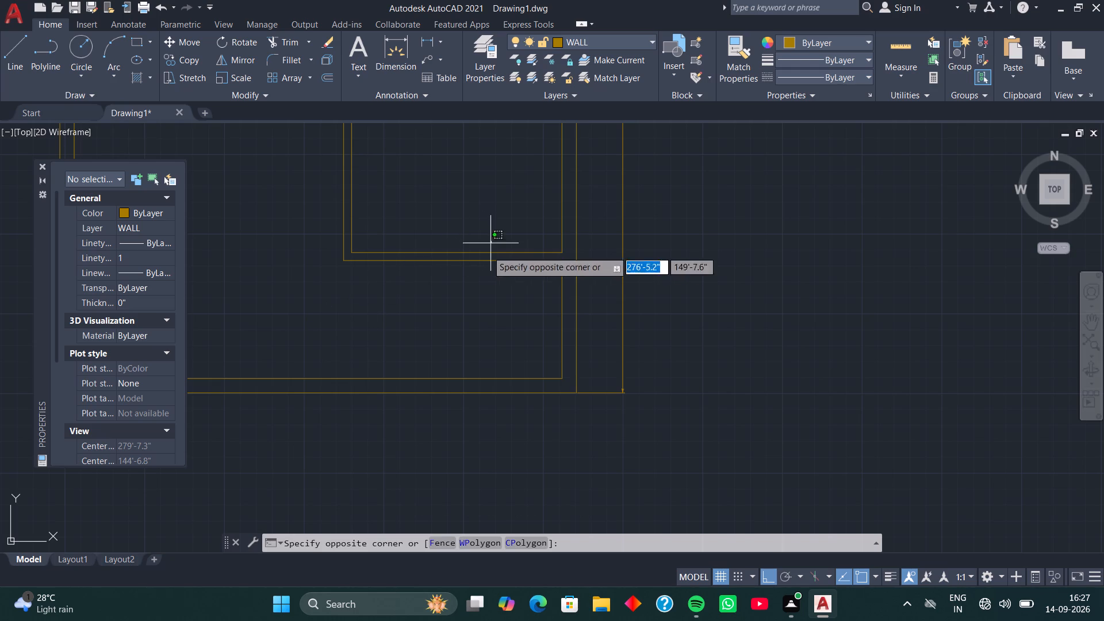
{"action": "left_click", "coordinate": [450, 279]}
{"action": "key", "text": "Delete"}
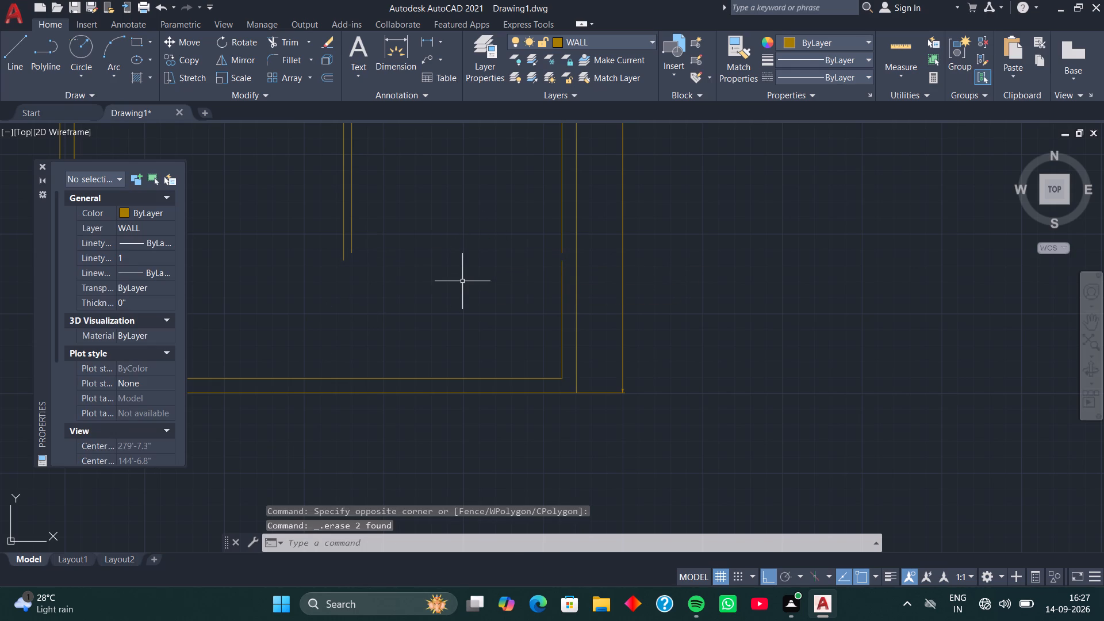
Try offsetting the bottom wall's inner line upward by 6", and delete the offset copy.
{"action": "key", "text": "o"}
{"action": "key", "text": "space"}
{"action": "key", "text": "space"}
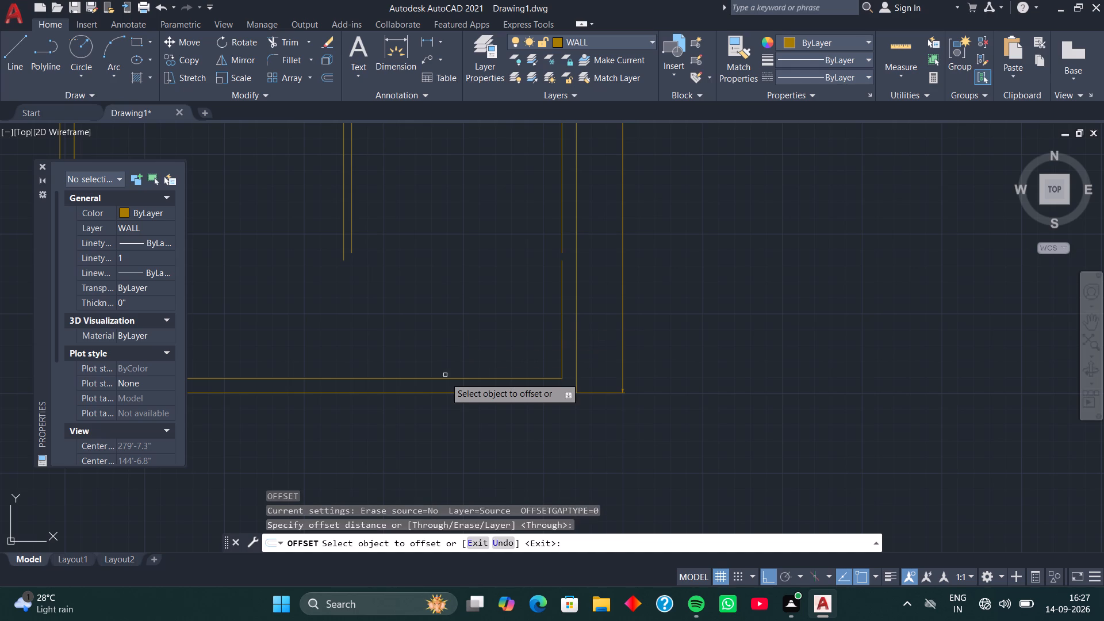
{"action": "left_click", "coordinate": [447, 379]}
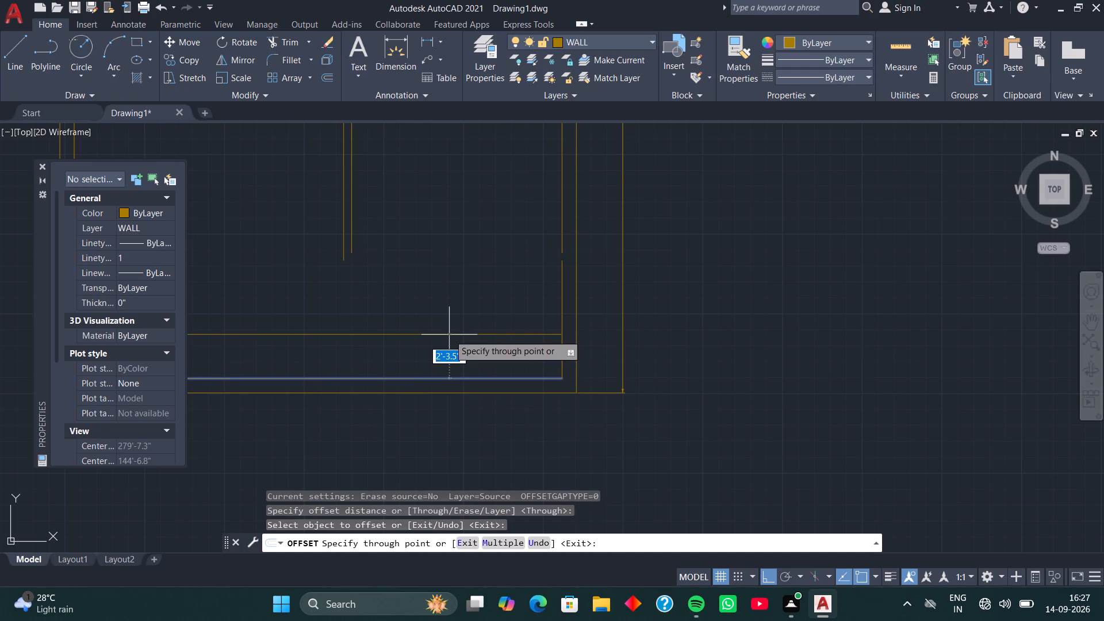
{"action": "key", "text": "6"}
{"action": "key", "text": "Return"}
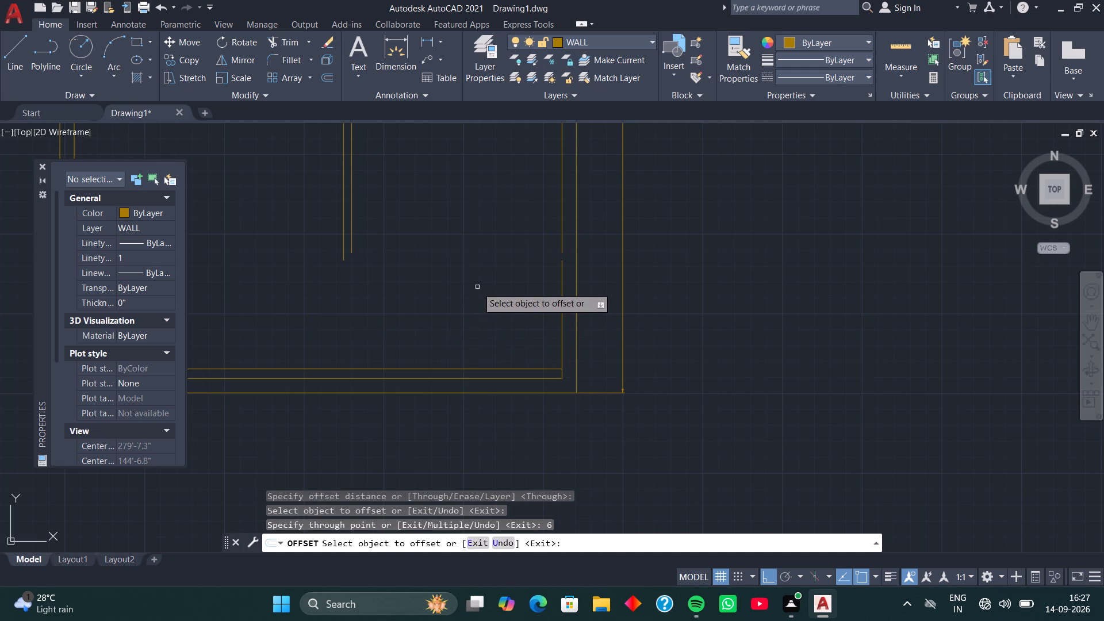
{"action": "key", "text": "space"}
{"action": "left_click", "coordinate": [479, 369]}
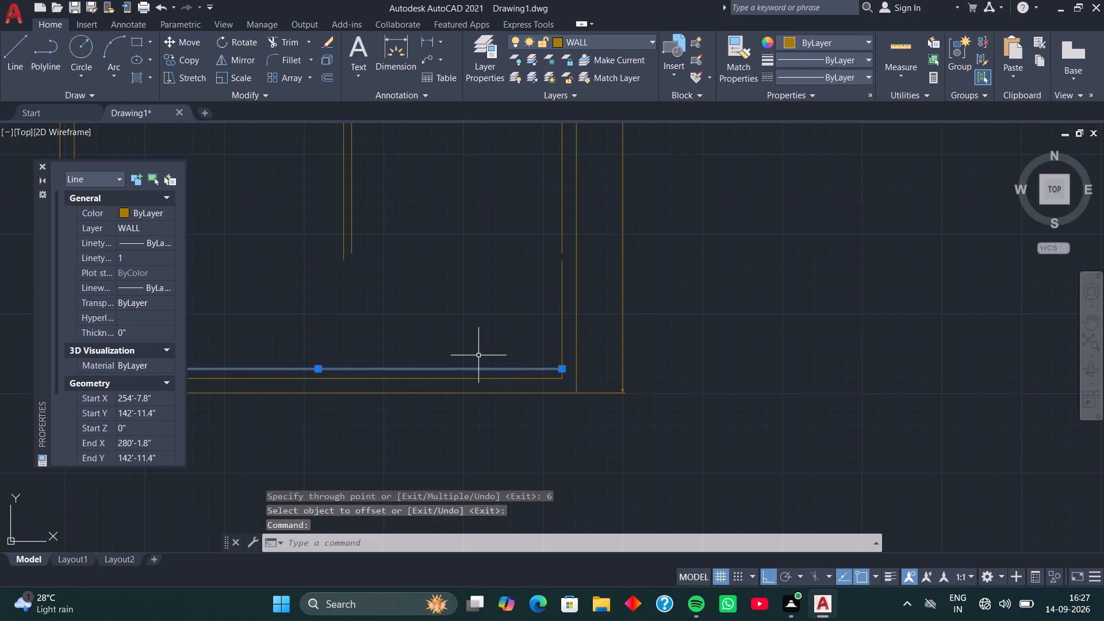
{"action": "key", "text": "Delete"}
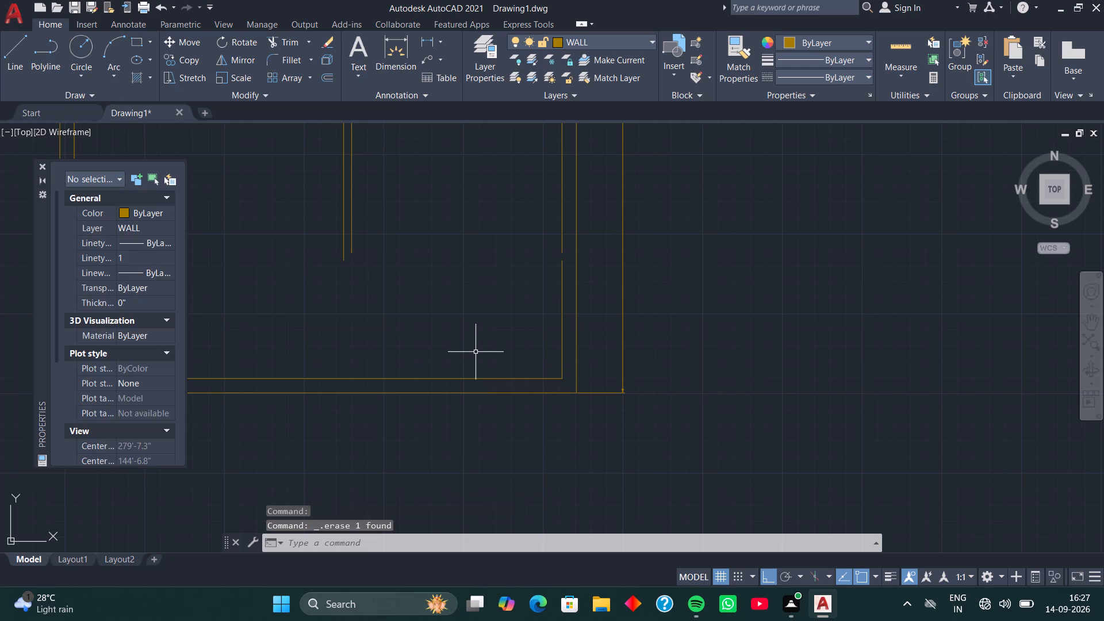
Offset the bottom wall's inner line 6' upward for the staircase area's upper partition face.
{"action": "type", "text": "O"}
{"action": "key", "text": "space"}
{"action": "key", "text": "space"}
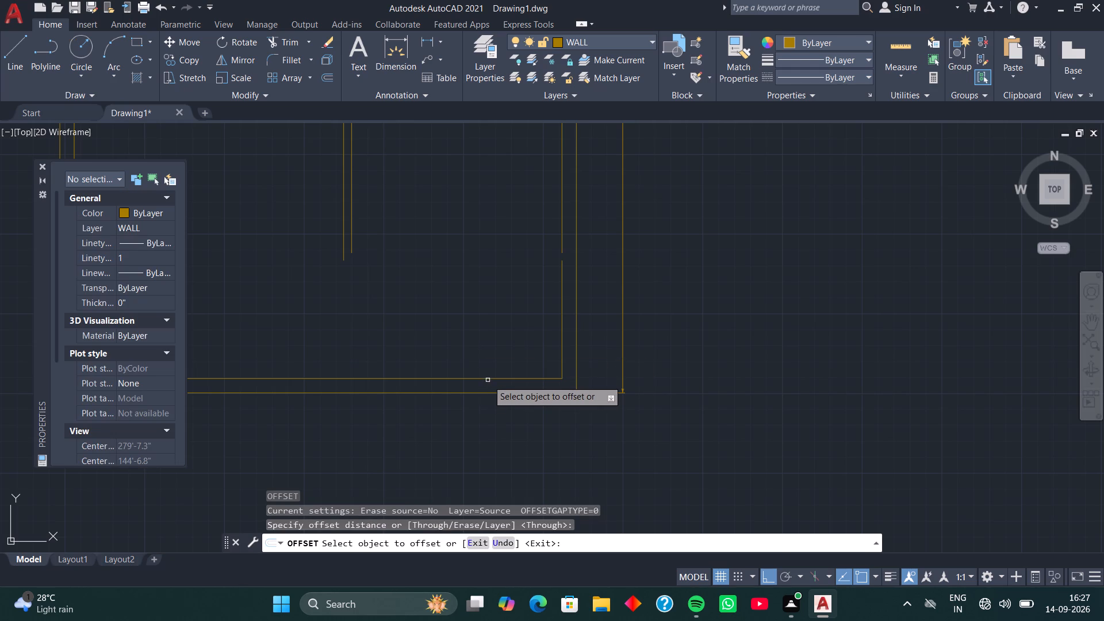
{"action": "left_click", "coordinate": [488, 377]}
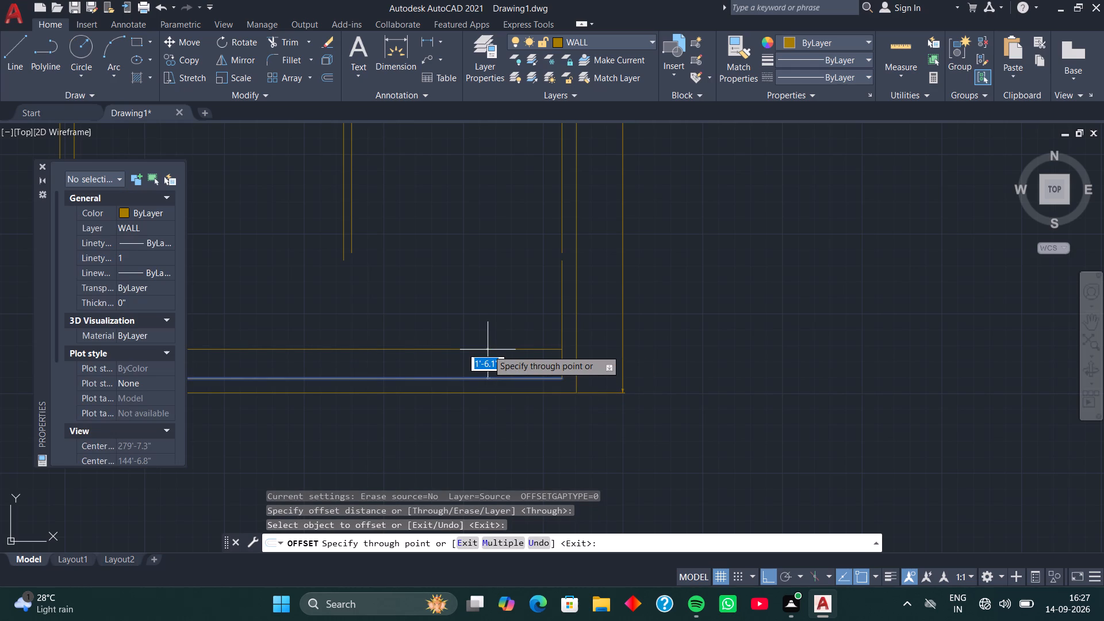
{"action": "type", "text": "6'"}
{"action": "key", "text": "Return"}
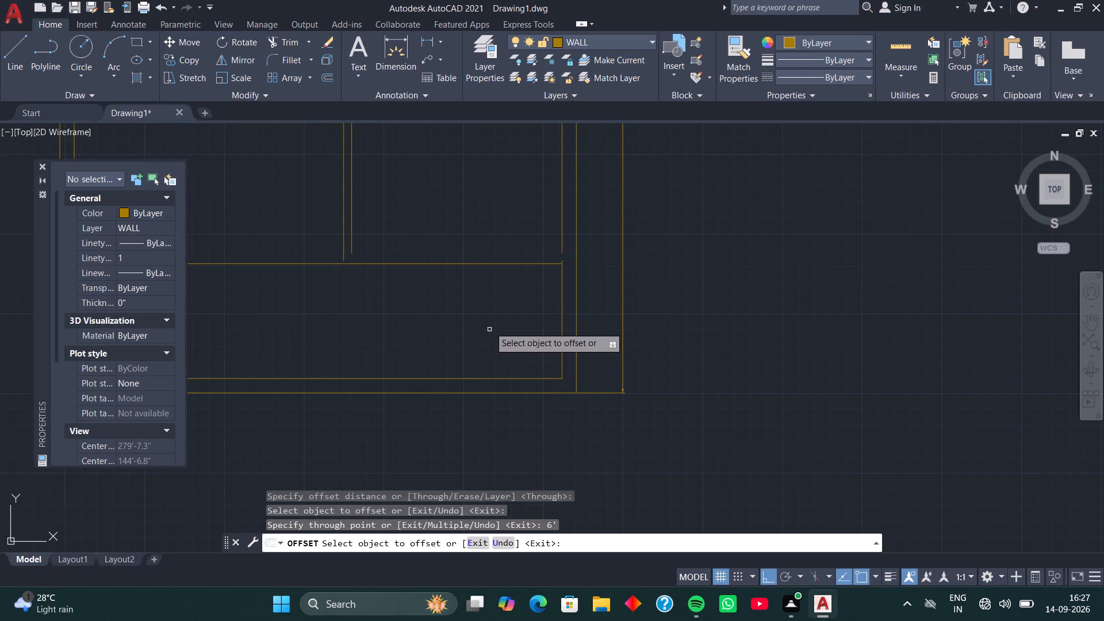
Offset the new partition line 5" upward to form the other face of the partition above the staircase area.
{"action": "left_click", "coordinate": [481, 264]}
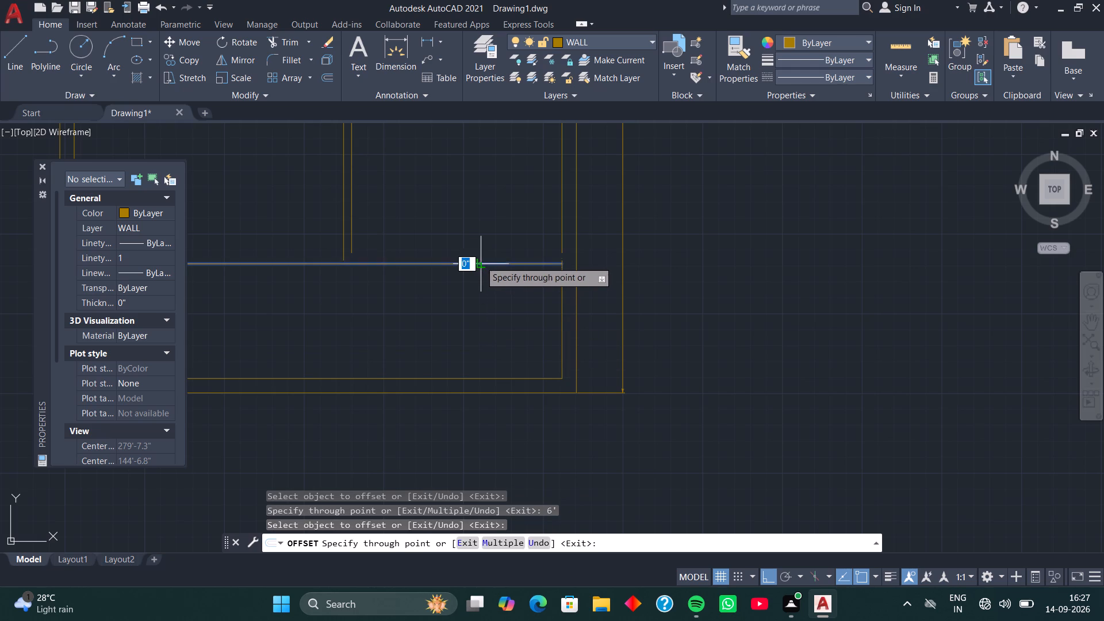
{"action": "key", "text": "5"}
{"action": "key", "text": "Return"}
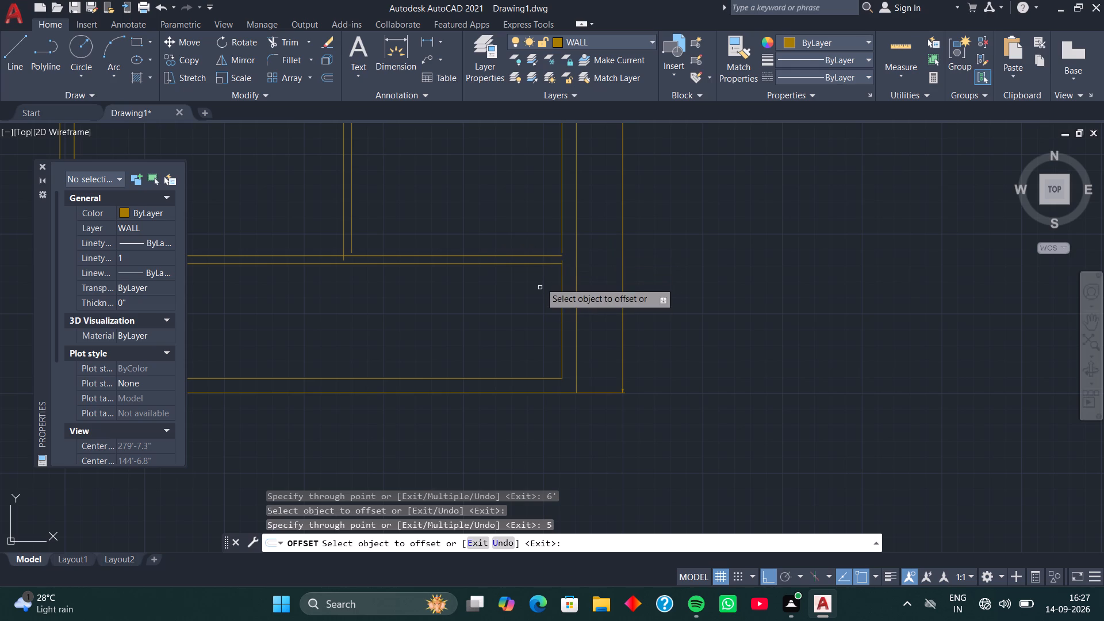
{"action": "key", "text": "space"}
Extend the right wall's inner line and both faces of the vertical partition down to the new horizontal partition lines.
{"action": "key", "text": "e"}
{"action": "type", "text": "X"}
{"action": "key", "text": "space"}
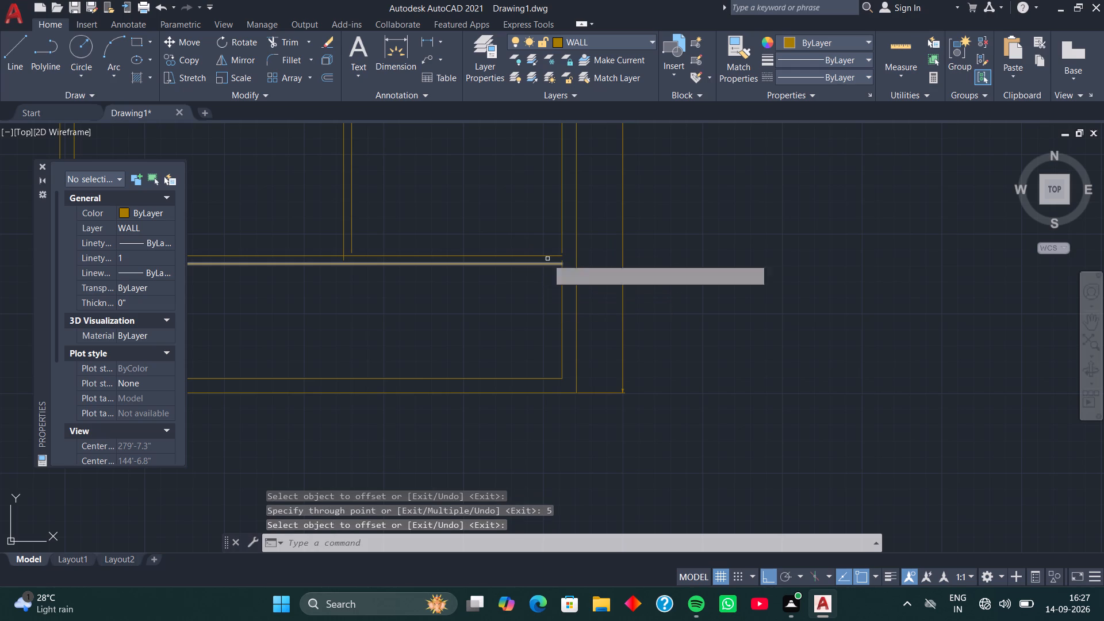
{"action": "scroll", "coordinate": [557, 228], "scroll_direction": "up", "scroll_amount": 3}
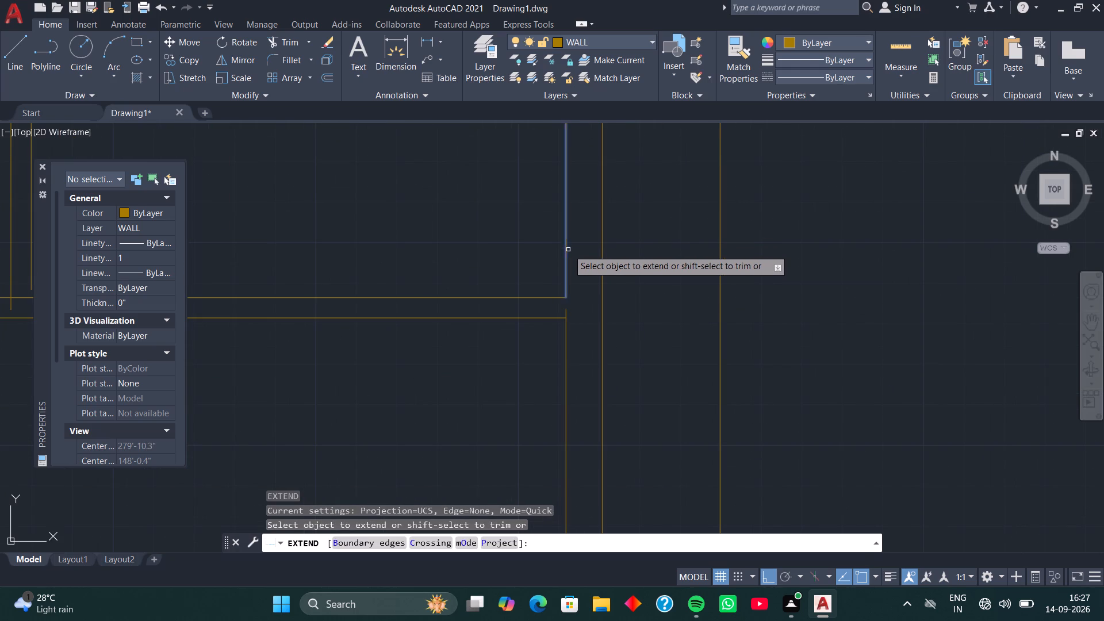
{"action": "left_click", "coordinate": [566, 250]}
{"action": "middle_click_drag", "start_coordinate": [490, 264], "coordinate": [741, 214]}
{"action": "middle_click_drag", "start_coordinate": [450, 236], "coordinate": [557, 250]}
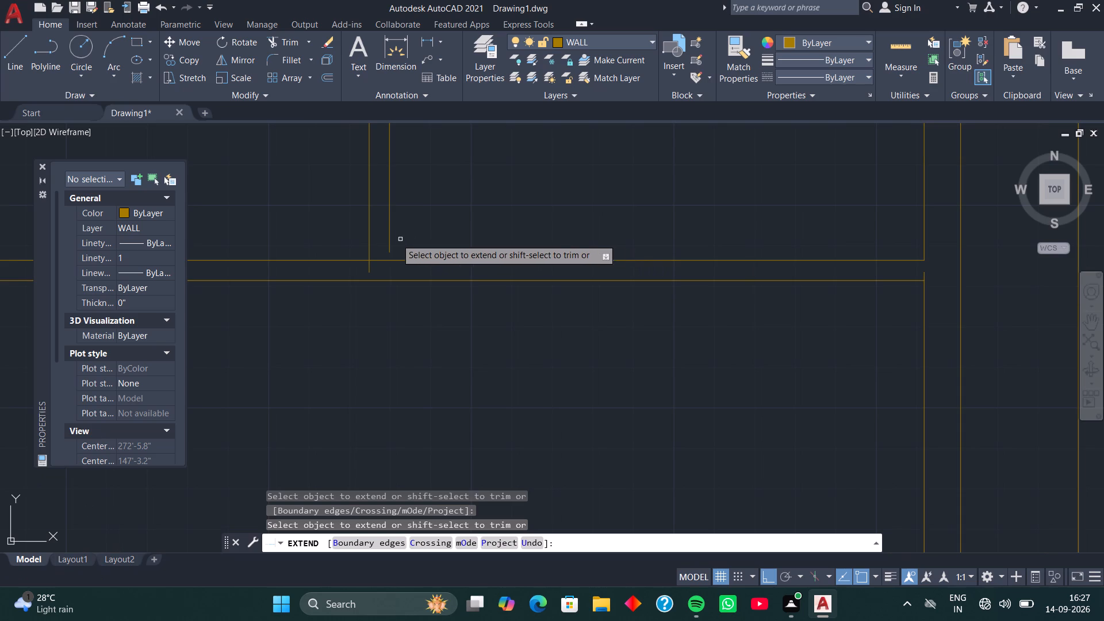
{"action": "left_click", "coordinate": [389, 235]}
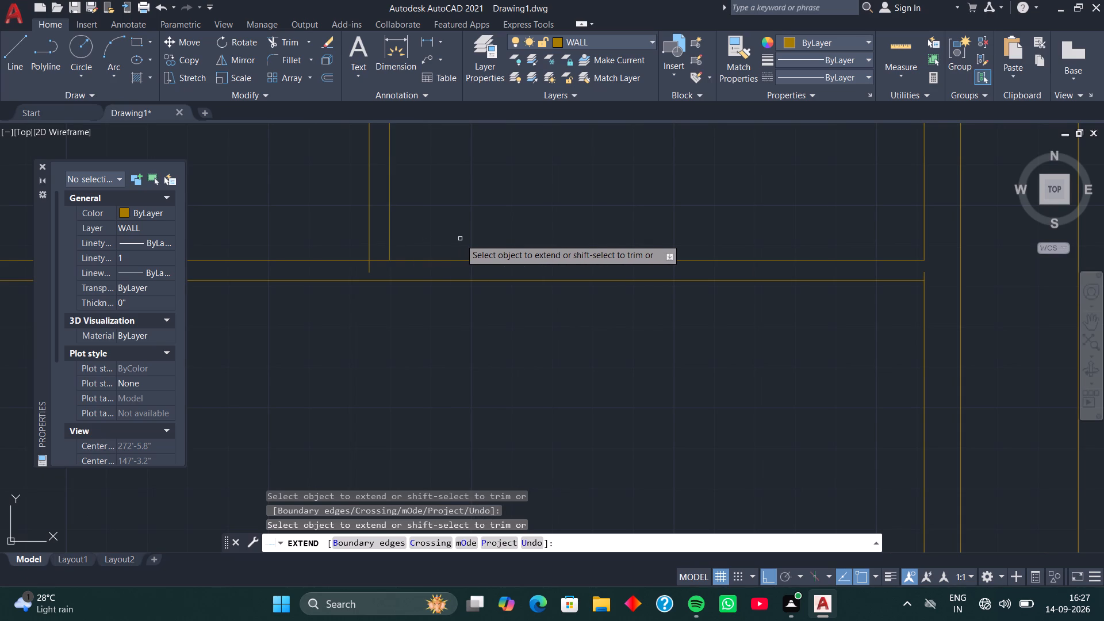
{"action": "left_click", "coordinate": [370, 229]}
{"action": "key", "text": "space"}
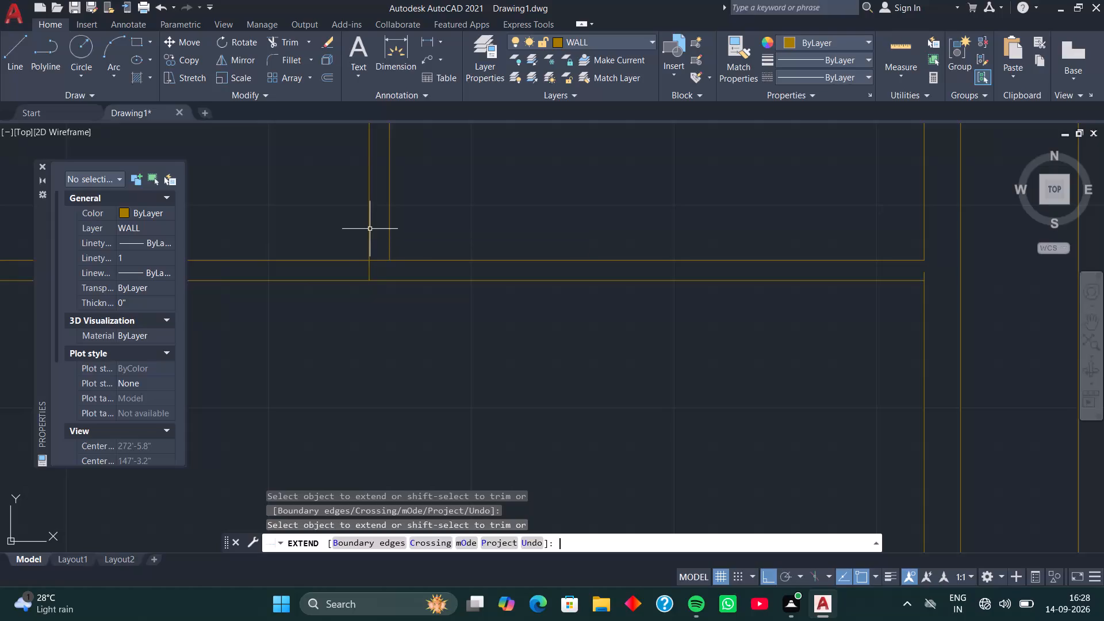
Trim the surplus horizontal lines at the vertical partition's corner and the short wall stub at the partition's right end.
{"action": "type", "text": "TR"}
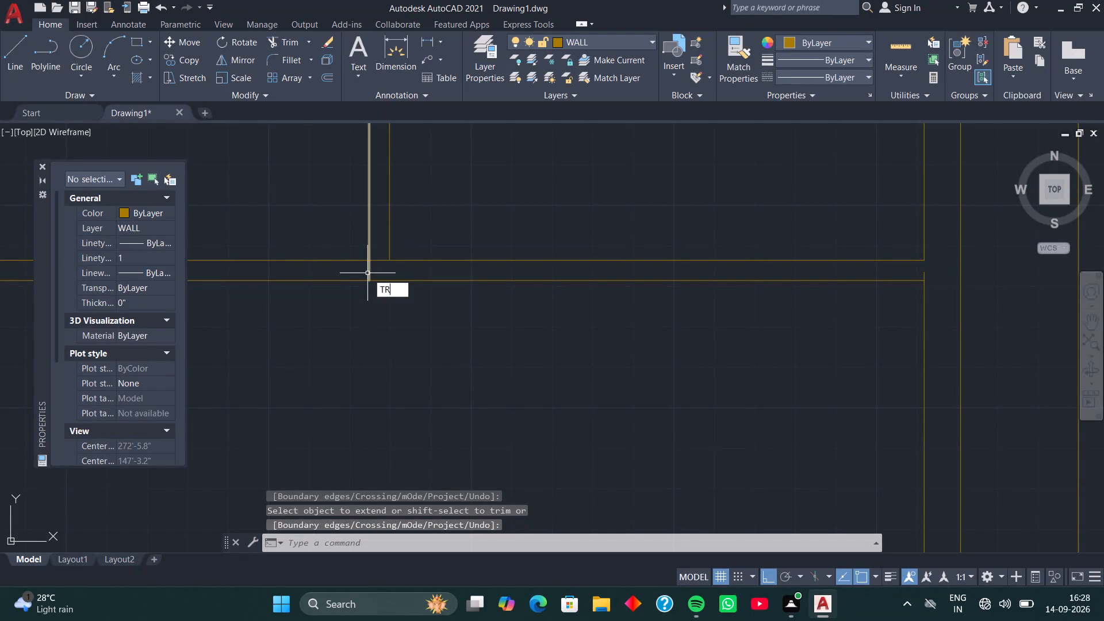
{"action": "key", "text": "space"}
{"action": "left_click_drag", "start_coordinate": [324, 234], "coordinate": [339, 304]}
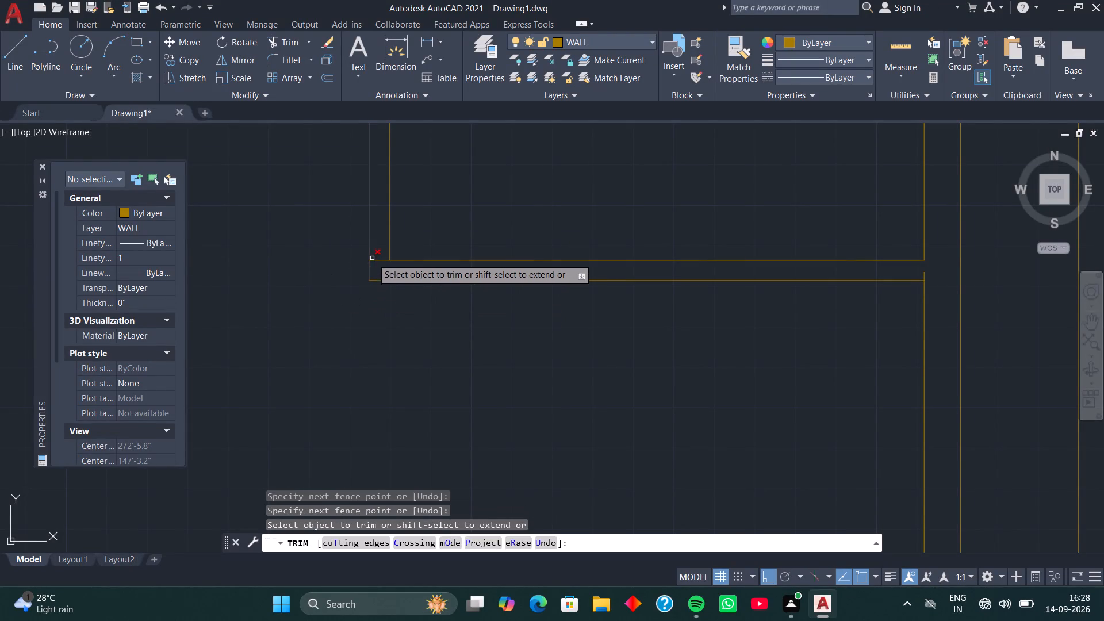
{"action": "left_click", "coordinate": [378, 260]}
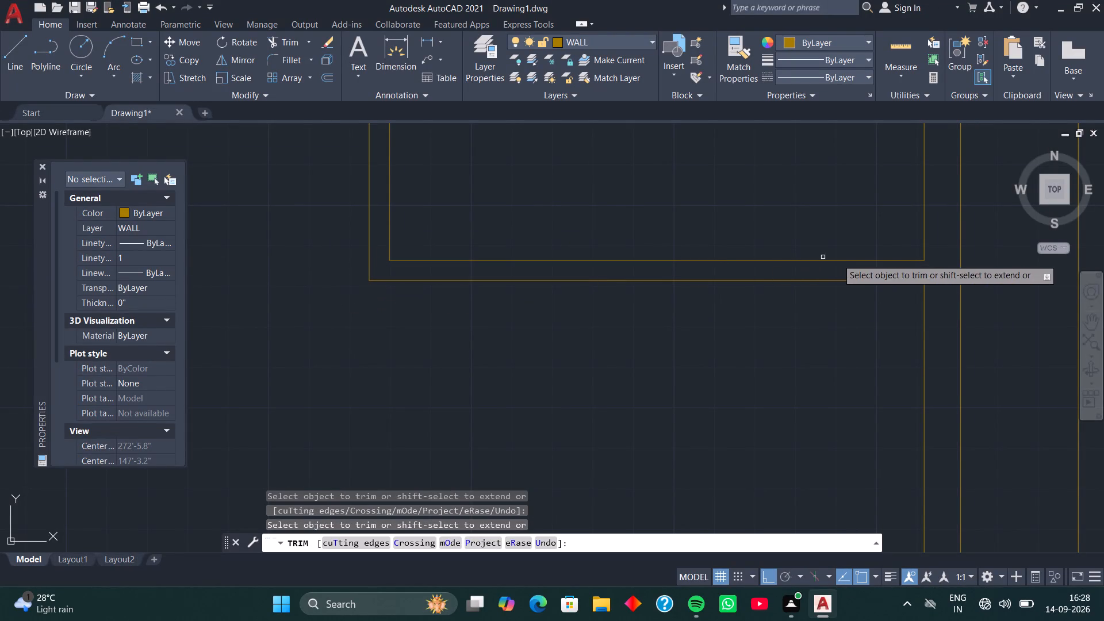
{"action": "scroll", "coordinate": [894, 267], "scroll_direction": "up", "scroll_amount": 4}
{"action": "middle_click_drag", "start_coordinate": [966, 278], "coordinate": [687, 224]}
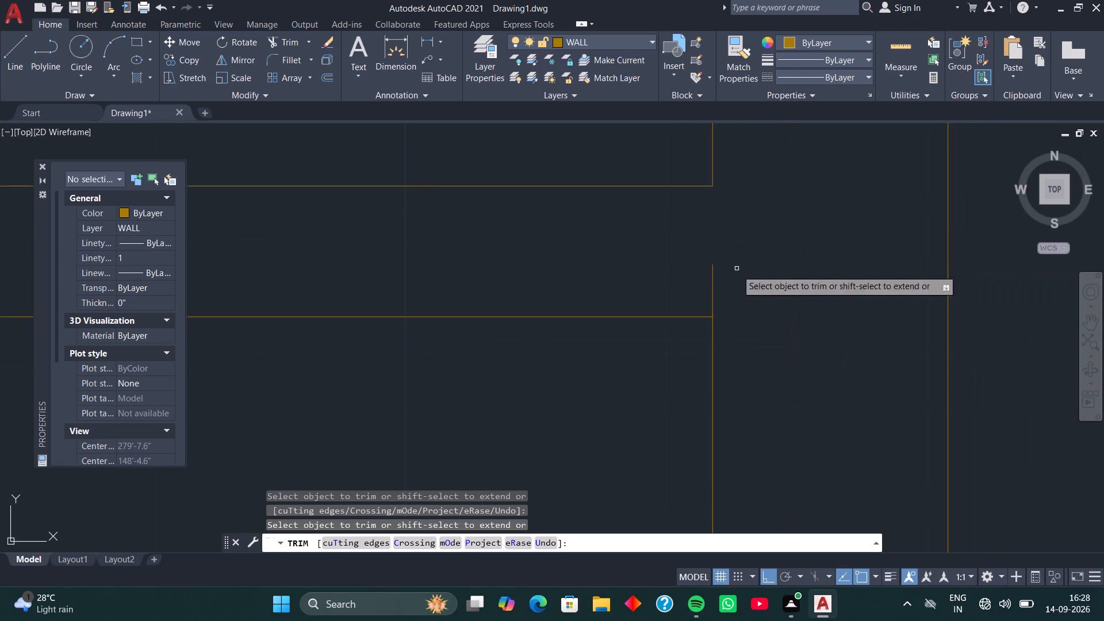
{"action": "left_click", "coordinate": [713, 286]}
{"action": "key", "text": "space"}
Draw a line 9'8" leftward from the midpoint of the staircase area's right wall, continuing down to the bottom wall's inner line.
{"action": "scroll", "coordinate": [713, 286], "scroll_direction": "down", "scroll_amount": 4}
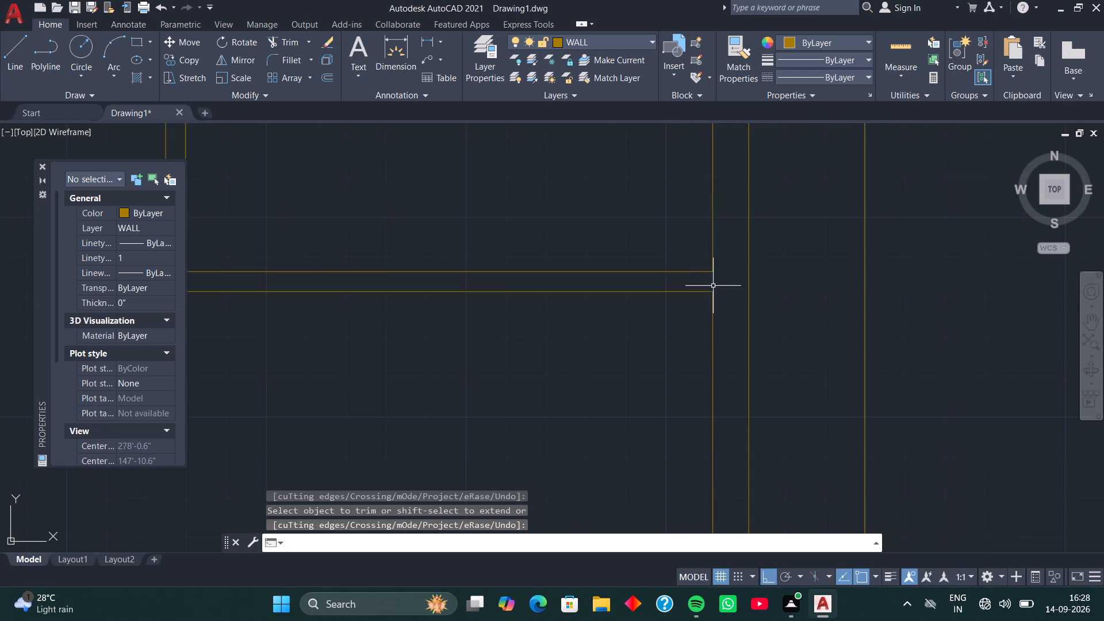
{"action": "scroll", "coordinate": [697, 339], "scroll_direction": "down", "scroll_amount": 3}
{"action": "middle_click_drag", "start_coordinate": [675, 396], "coordinate": [699, 323]}
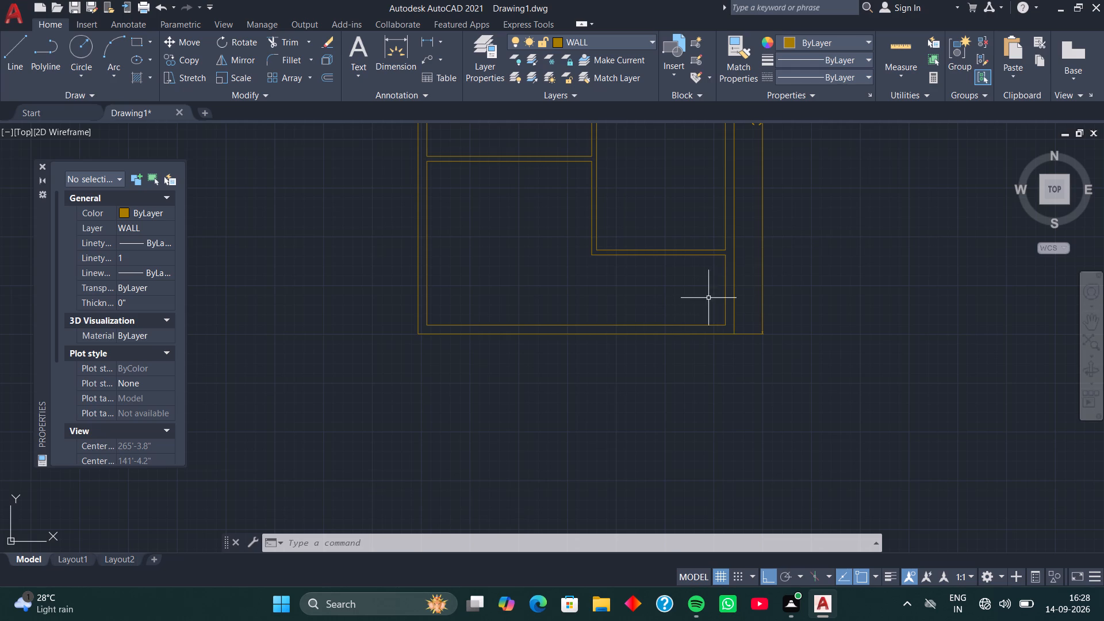
{"action": "scroll", "coordinate": [706, 287], "scroll_direction": "up", "scroll_amount": 2}
{"action": "middle_click_drag", "start_coordinate": [706, 287], "coordinate": [602, 305]}
{"action": "key", "text": "l"}
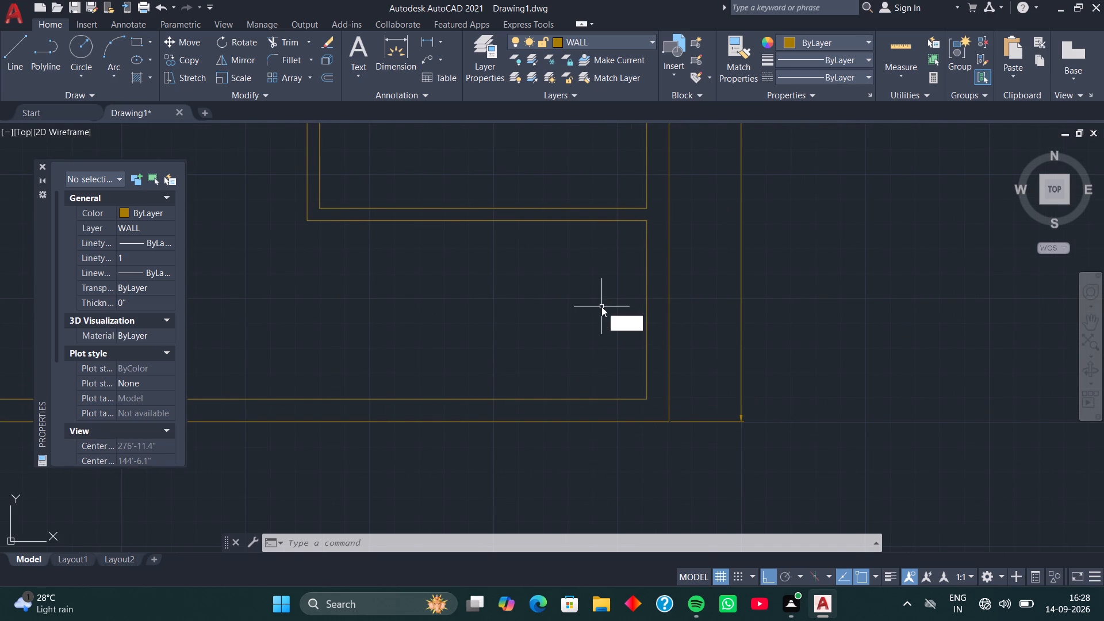
{"action": "key", "text": "space"}
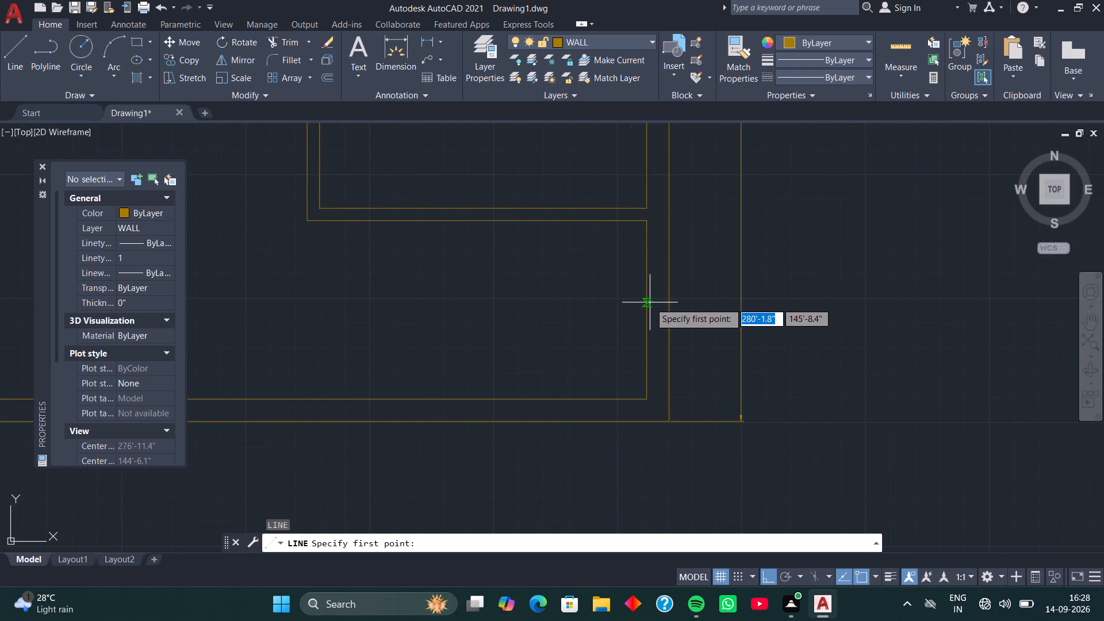
{"action": "left_click", "coordinate": [647, 308]}
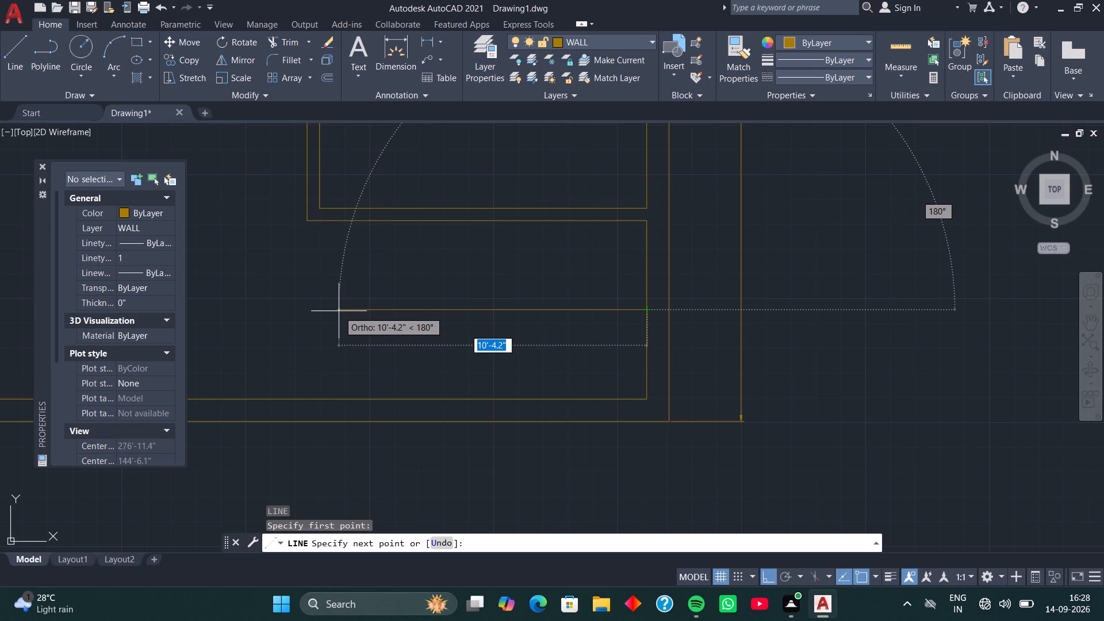
{"action": "type", "text": "9'8"}
{"action": "key", "text": "Return"}
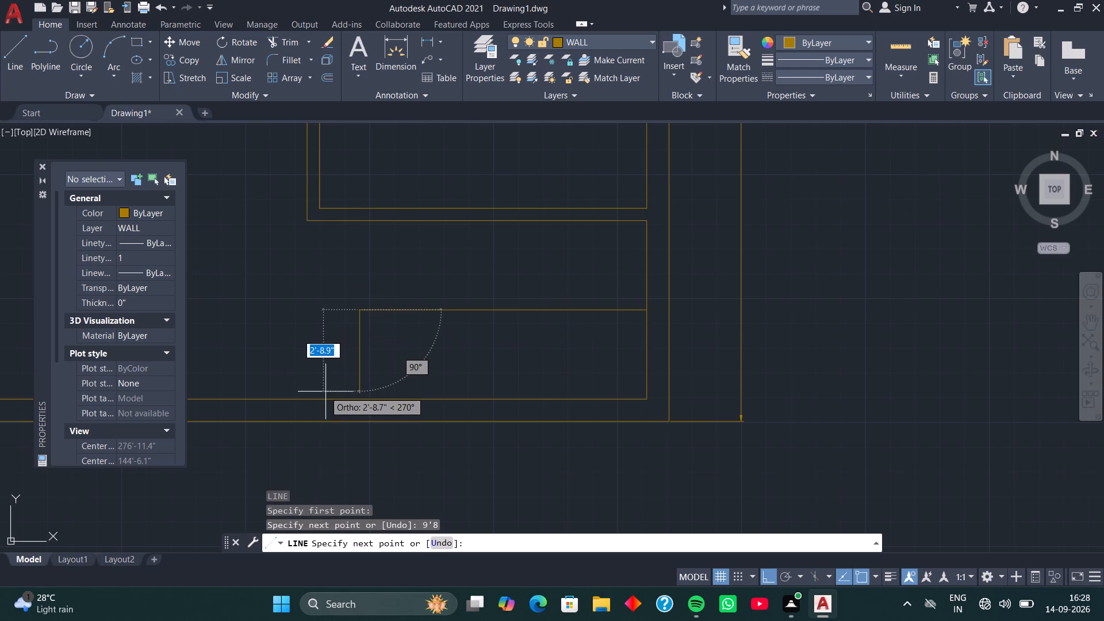
{"action": "left_click", "coordinate": [357, 403]}
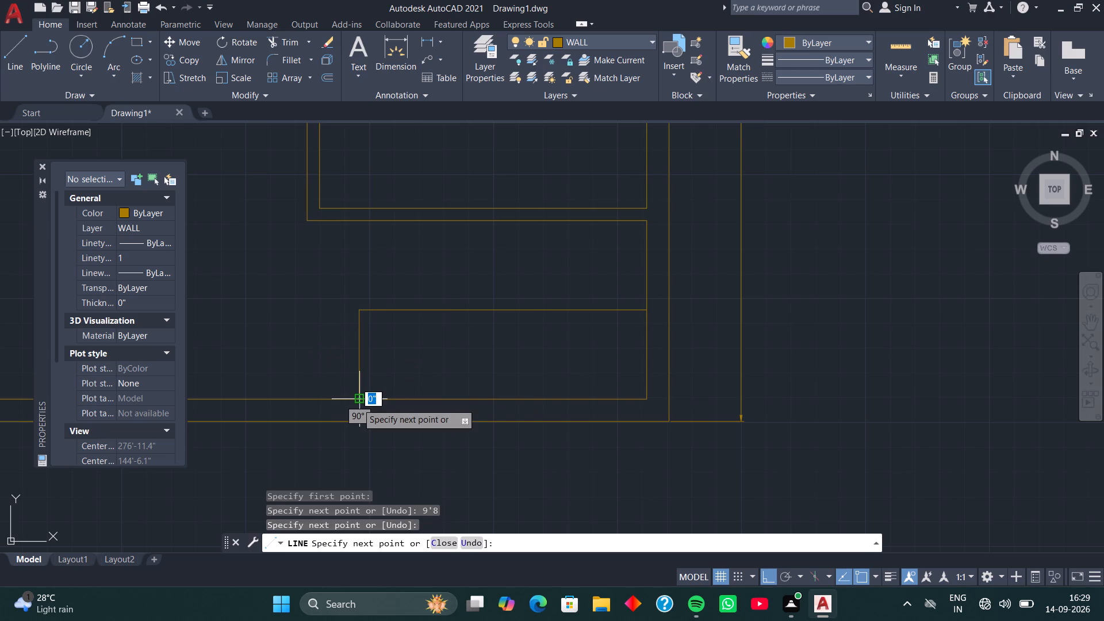
{"action": "key", "text": "space"}
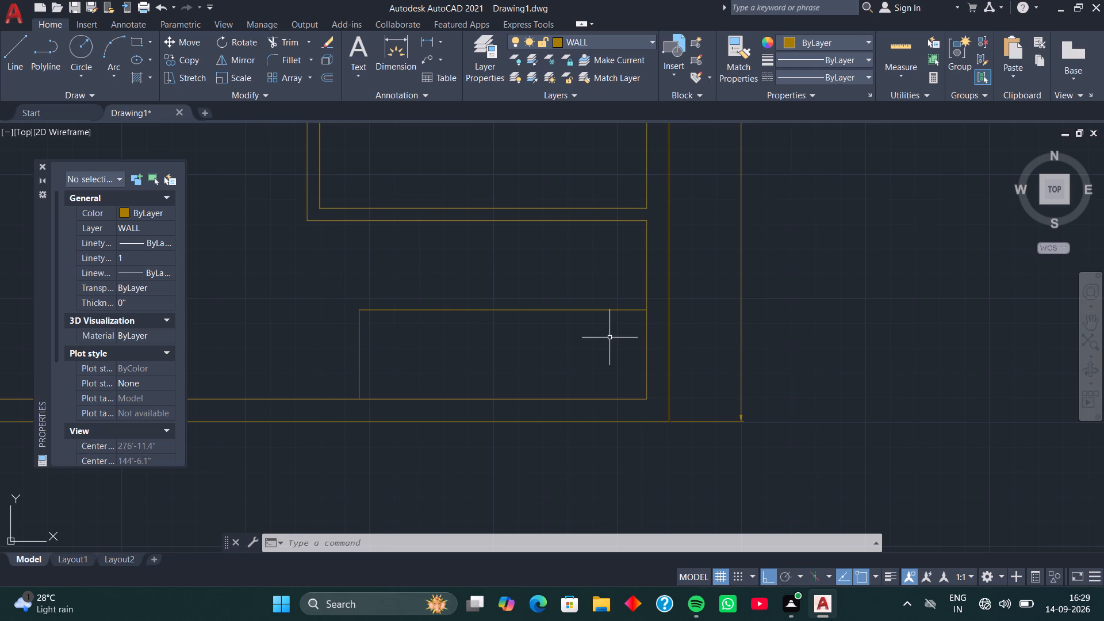
Offset the staircase area's right inner wall line 3' to the left for the landing edge.
{"action": "key", "text": "o"}
{"action": "key", "text": "space"}
{"action": "key", "text": "space"}
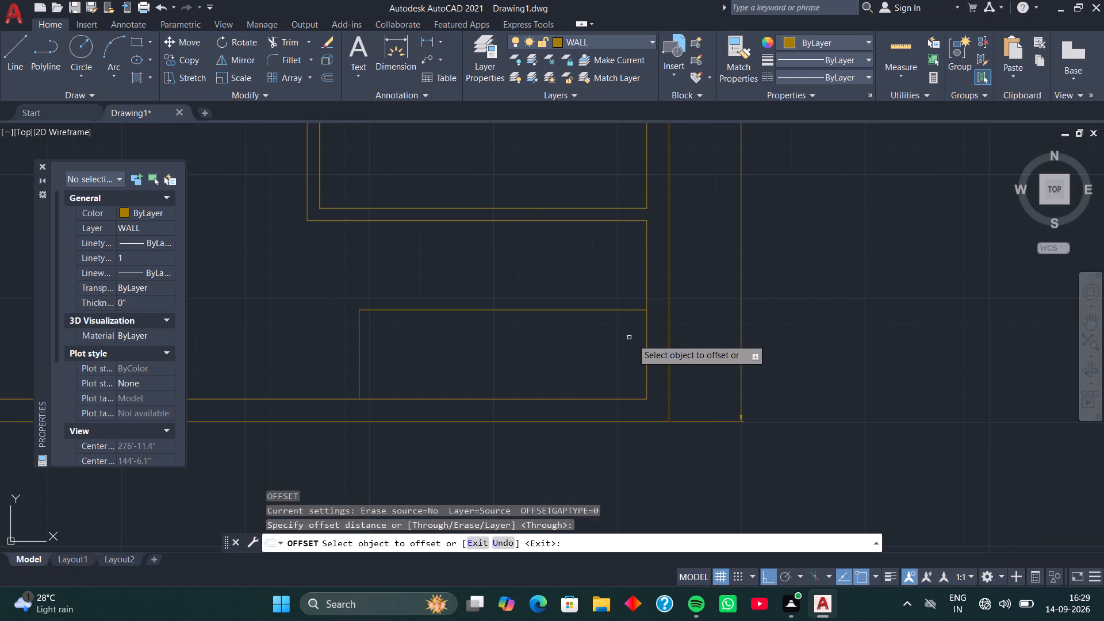
{"action": "left_click", "coordinate": [646, 340]}
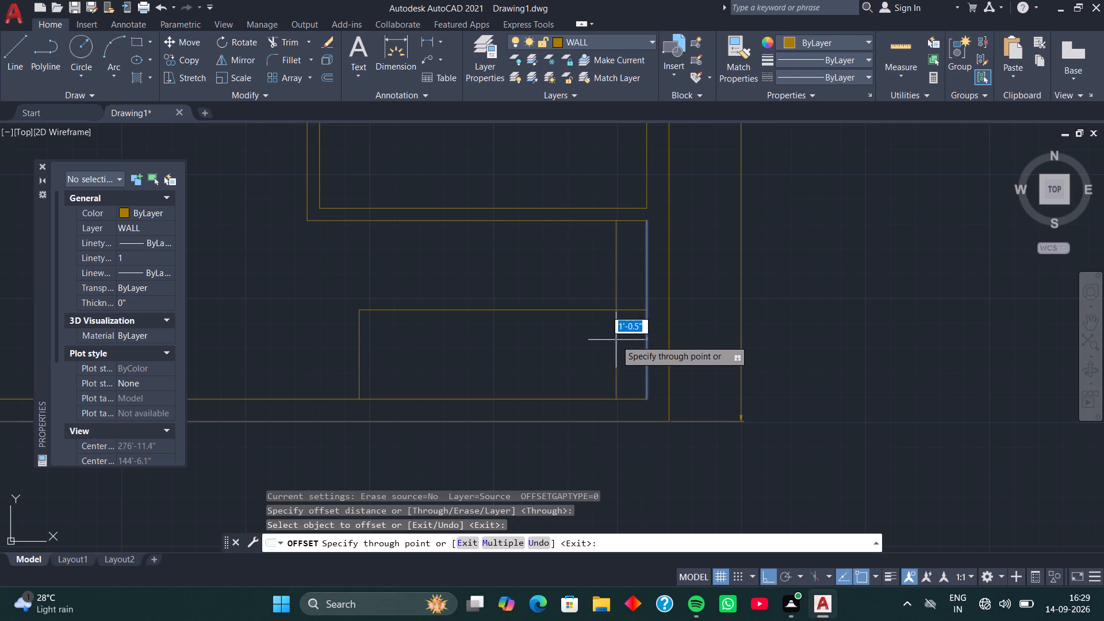
{"action": "type", "text": "3'"}
{"action": "key", "text": "Return"}
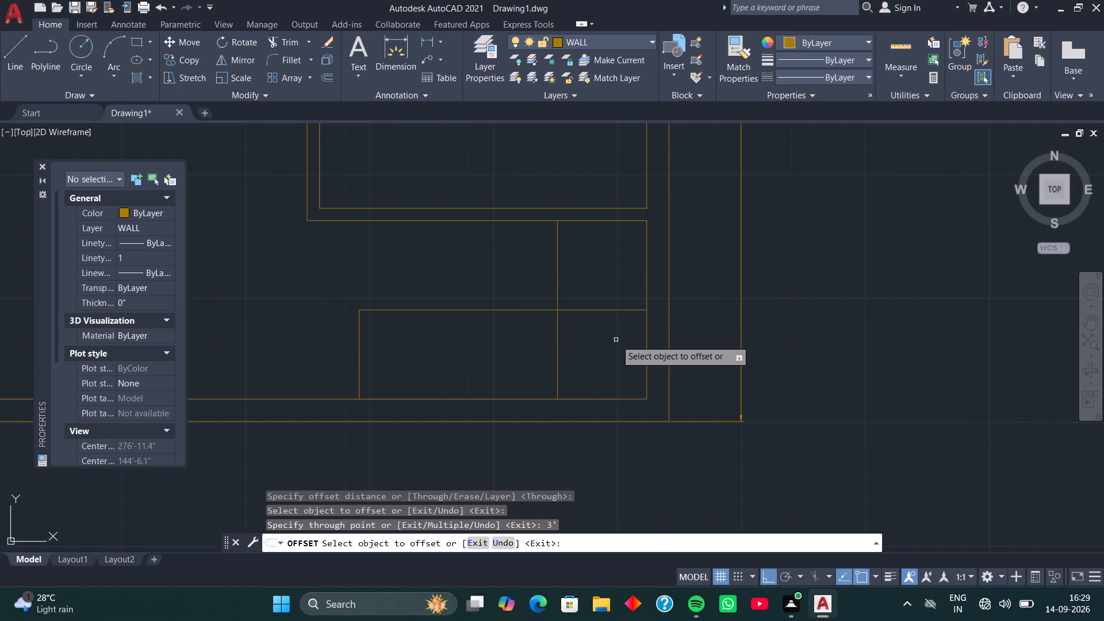
{"action": "key", "text": "space"}
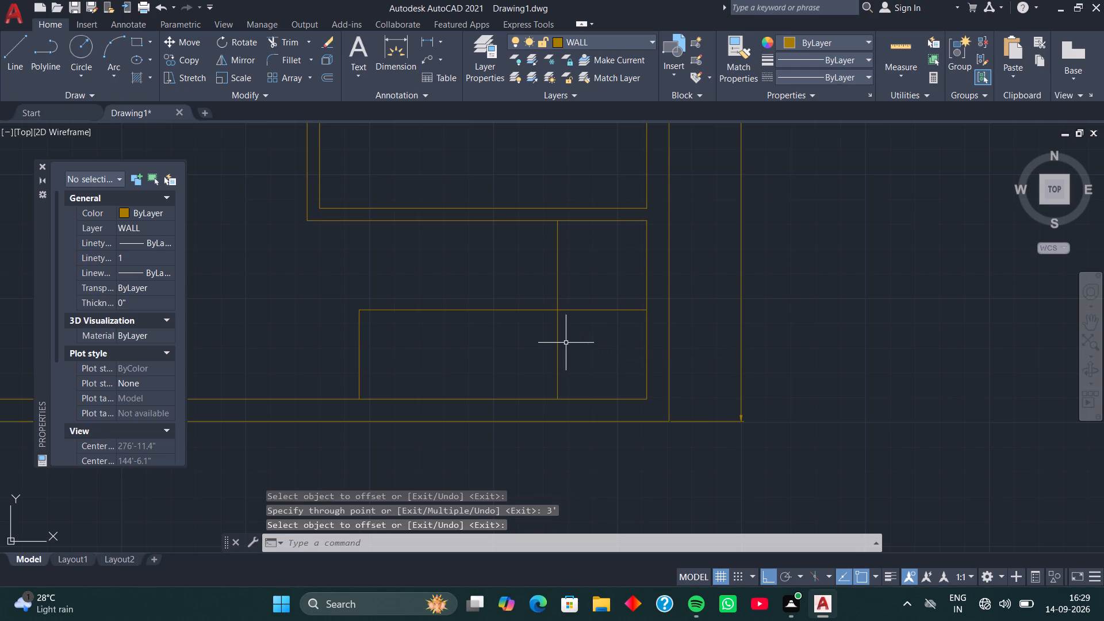
Copy the landing edge line as an array of 9 items fitted to the staircase outline's left end.
{"action": "left_click", "coordinate": [558, 342]}
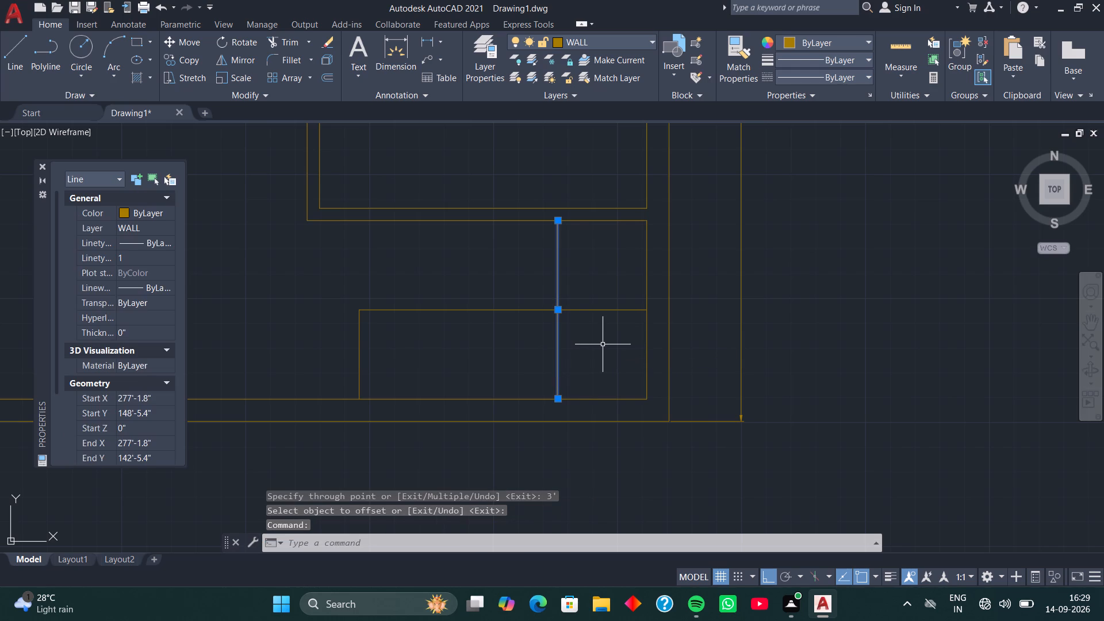
{"action": "key", "text": "c"}
{"action": "type", "text": "O"}
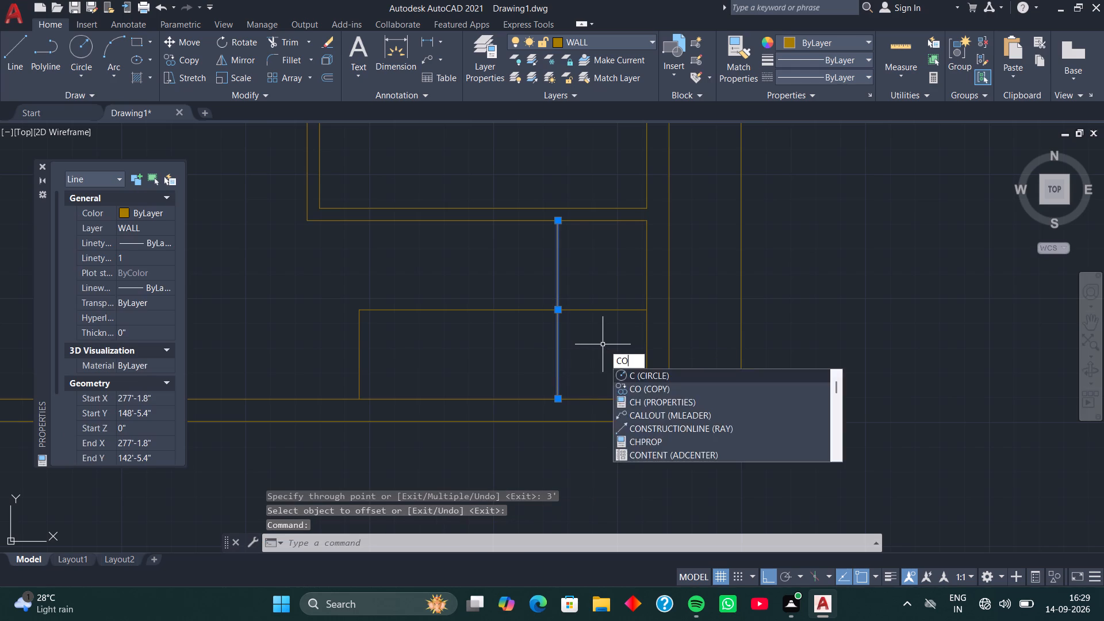
{"action": "key", "text": "space"}
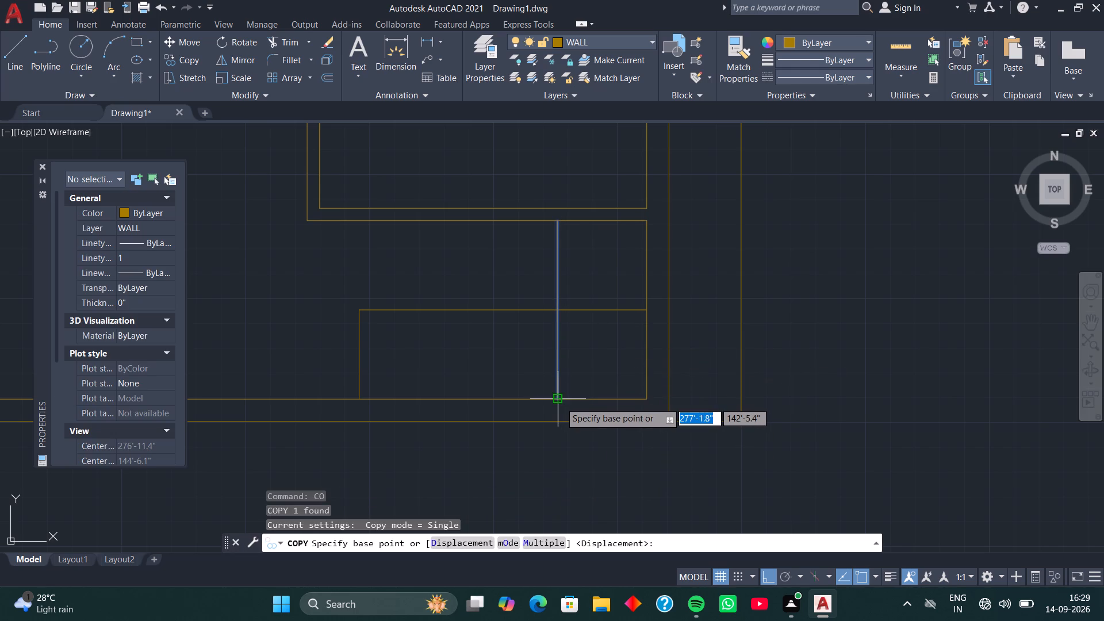
{"action": "left_click", "coordinate": [560, 402]}
{"action": "key", "text": "a"}
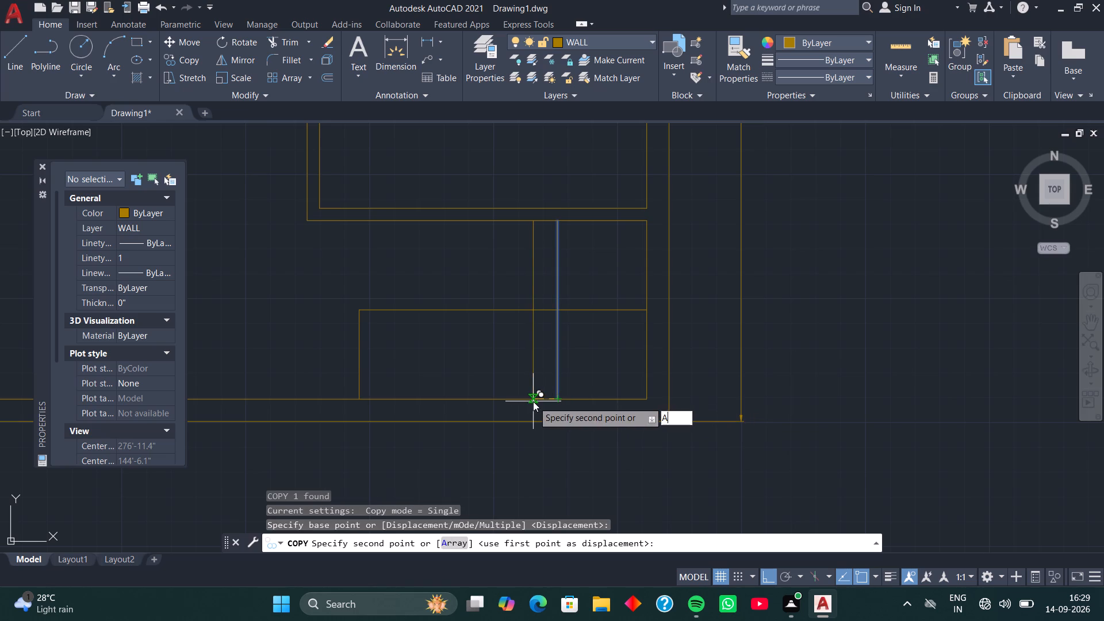
{"action": "key", "text": "r"}
{"action": "key", "text": "space"}
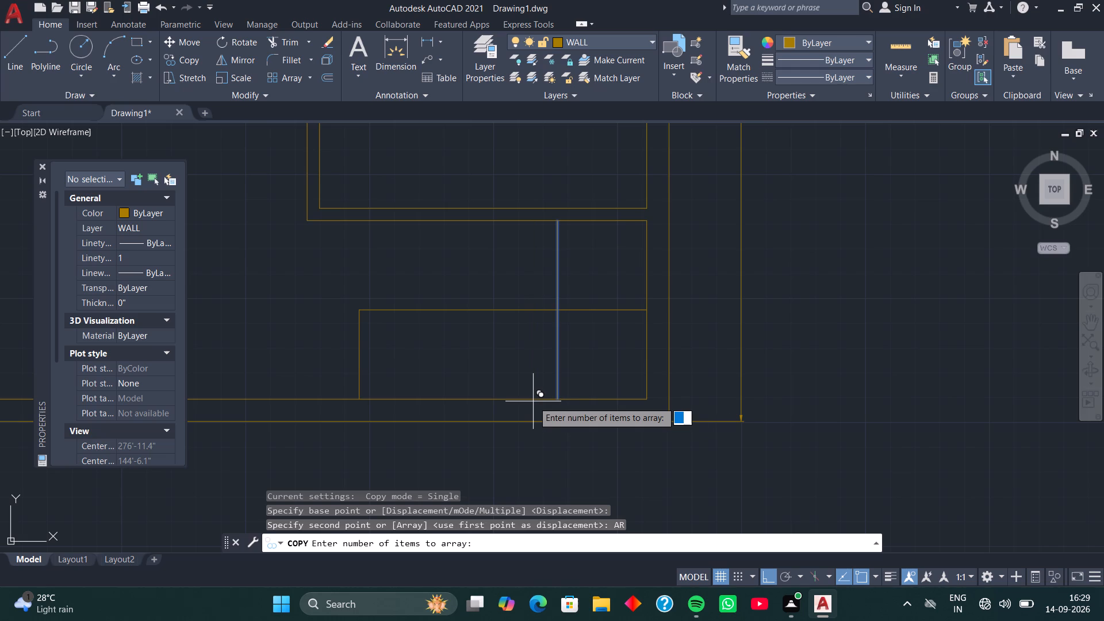
{"action": "key", "text": "9"}
{"action": "key", "text": "Return"}
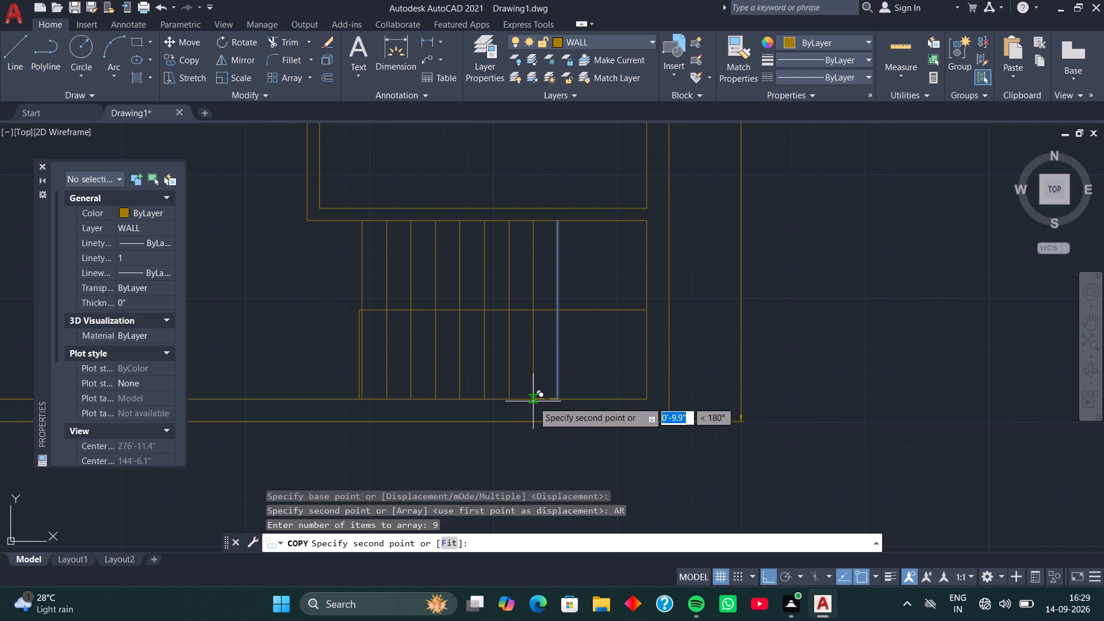
{"action": "type", "text": "F"}
{"action": "key", "text": "space"}
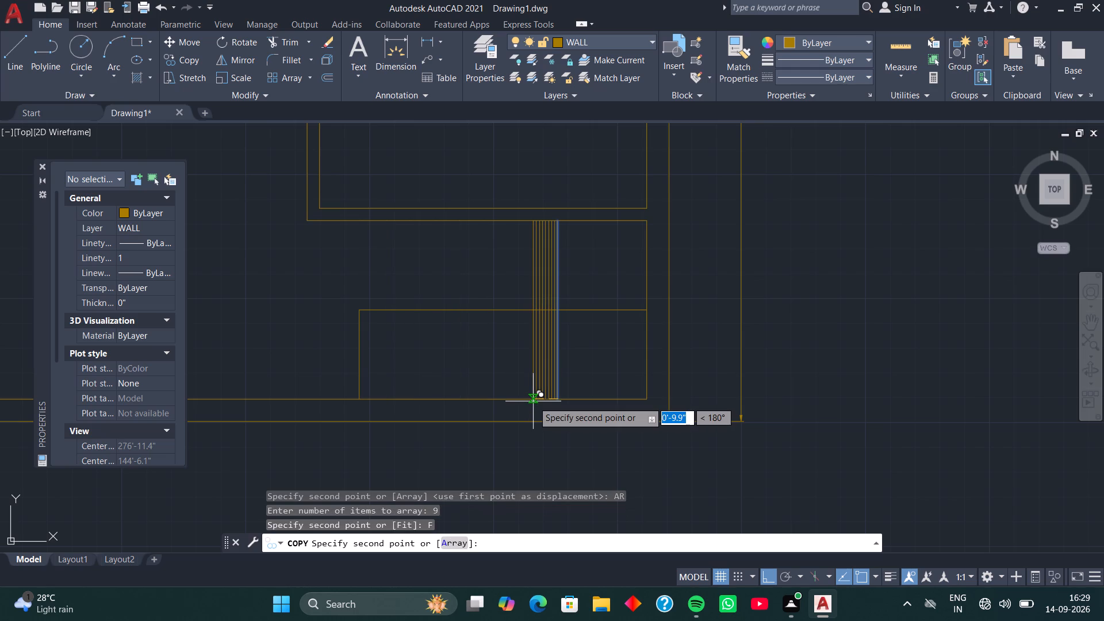
{"action": "left_click", "coordinate": [359, 399]}
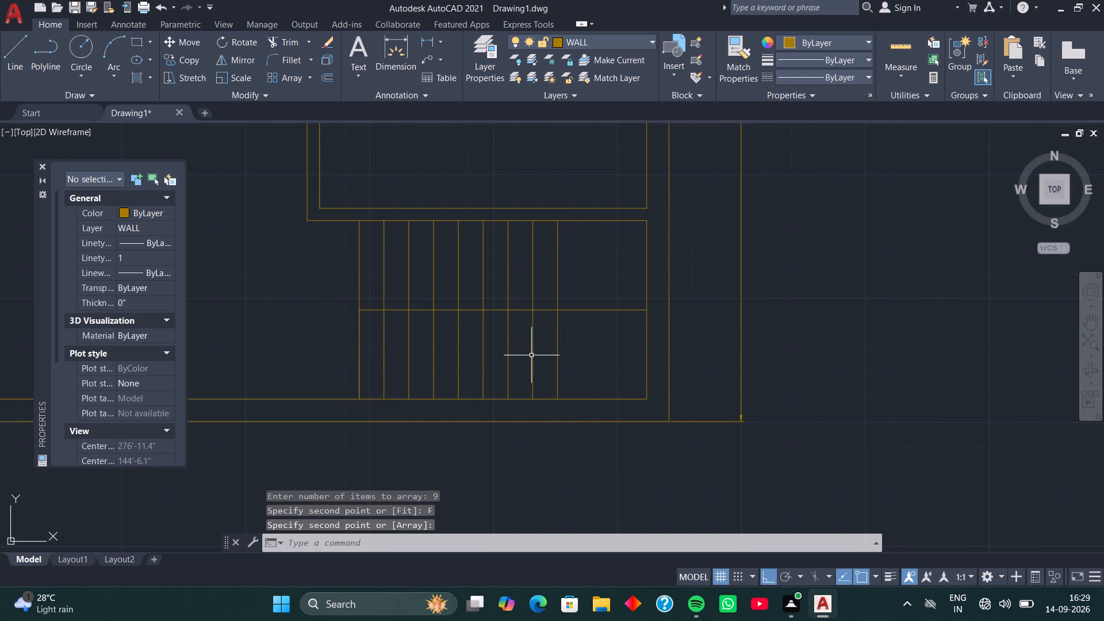
Add a linear dimension between the landing edge and the adjacent tread line, placed on the bottom wall's inner line.
{"action": "left_click", "coordinate": [428, 40]}
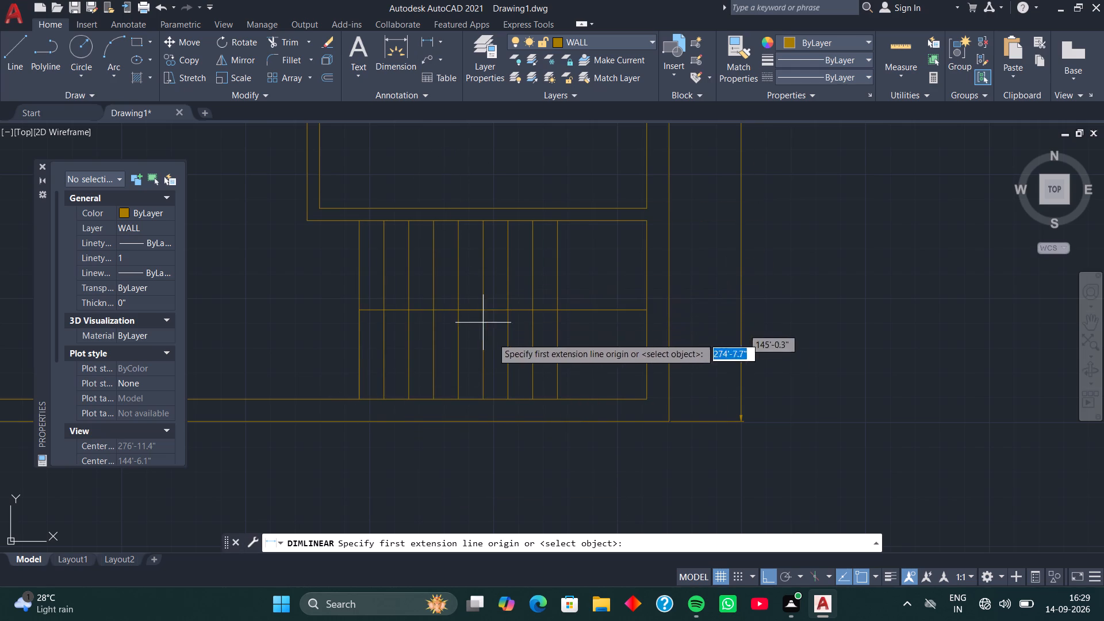
{"action": "left_click", "coordinate": [534, 400]}
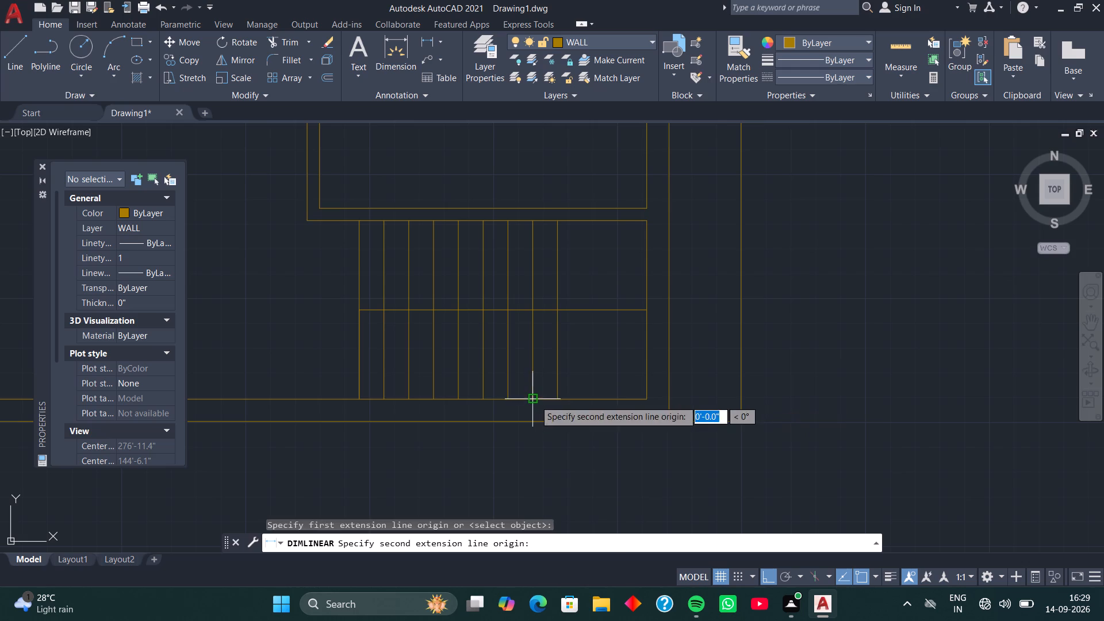
{"action": "left_click", "coordinate": [558, 399]}
{"action": "left_click", "coordinate": [558, 399]}
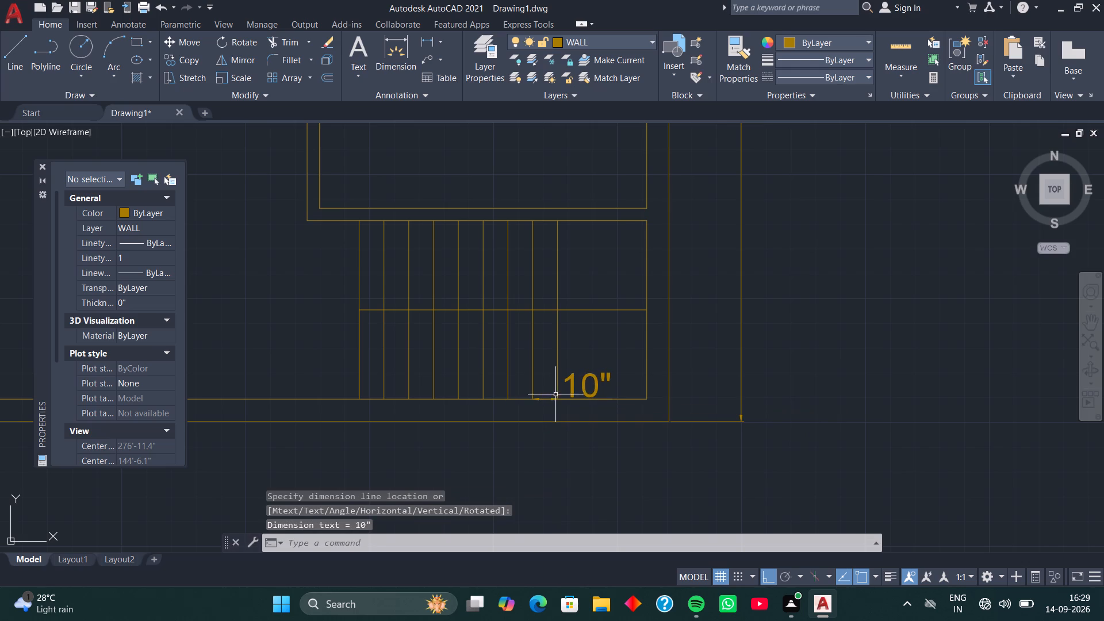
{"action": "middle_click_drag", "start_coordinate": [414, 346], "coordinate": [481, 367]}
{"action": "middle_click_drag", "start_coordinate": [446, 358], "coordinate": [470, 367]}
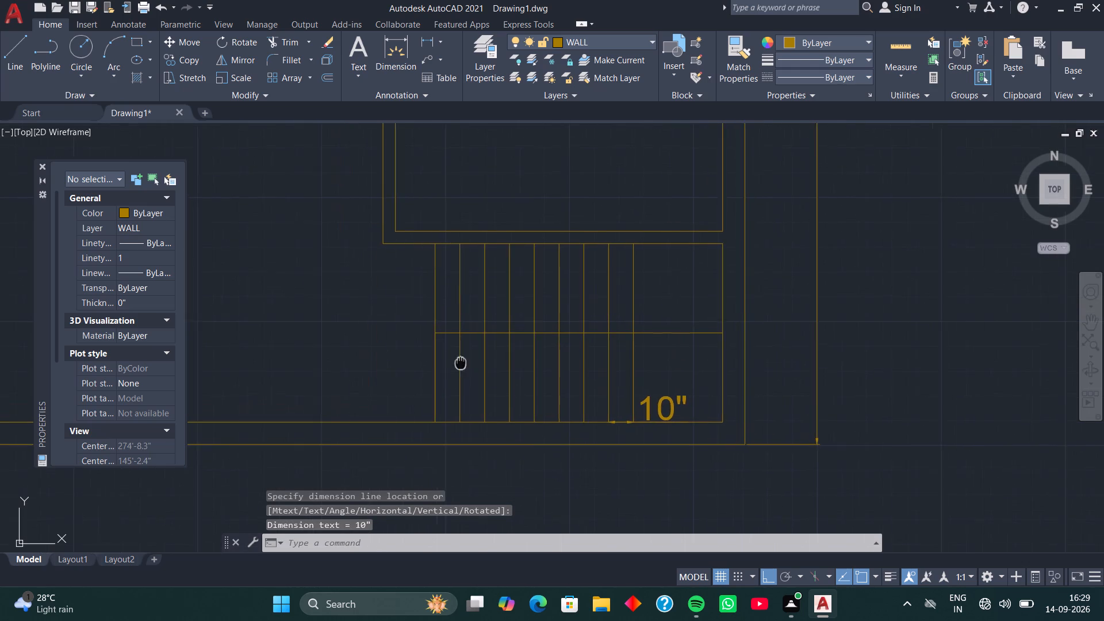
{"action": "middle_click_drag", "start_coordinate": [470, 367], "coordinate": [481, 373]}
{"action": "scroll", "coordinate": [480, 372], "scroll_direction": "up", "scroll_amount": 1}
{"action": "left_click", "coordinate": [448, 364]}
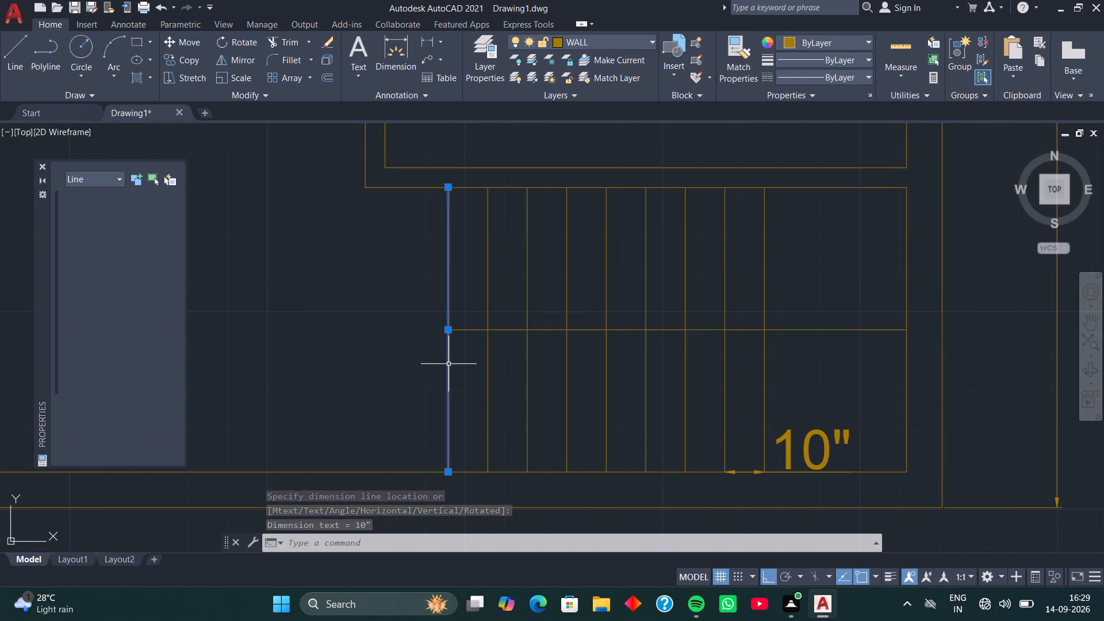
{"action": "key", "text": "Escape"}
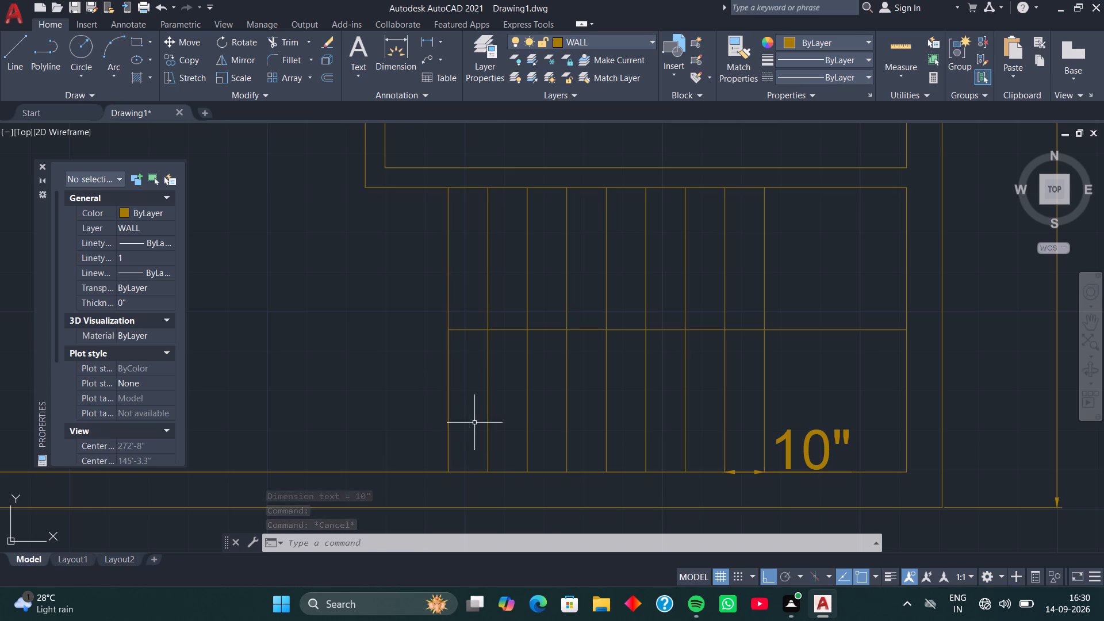
Trim the overlapping lower half of the leftmost tread line, below the staircase's middle line.
{"action": "key", "text": "t"}
{"action": "key", "text": "r"}
{"action": "key", "text": "space"}
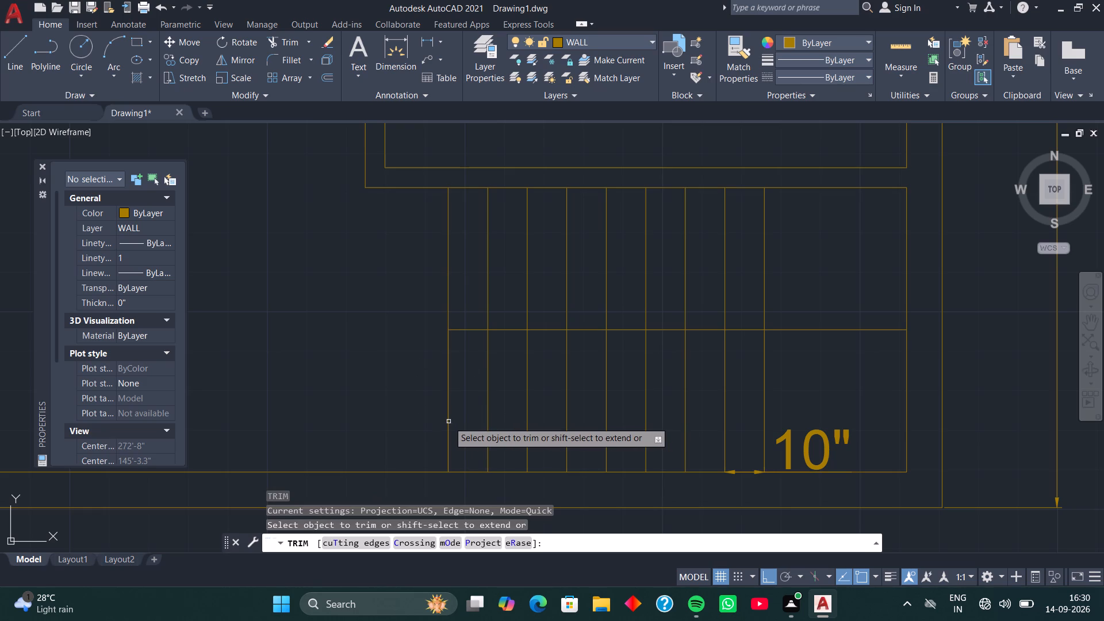
{"action": "left_click", "coordinate": [449, 421]}
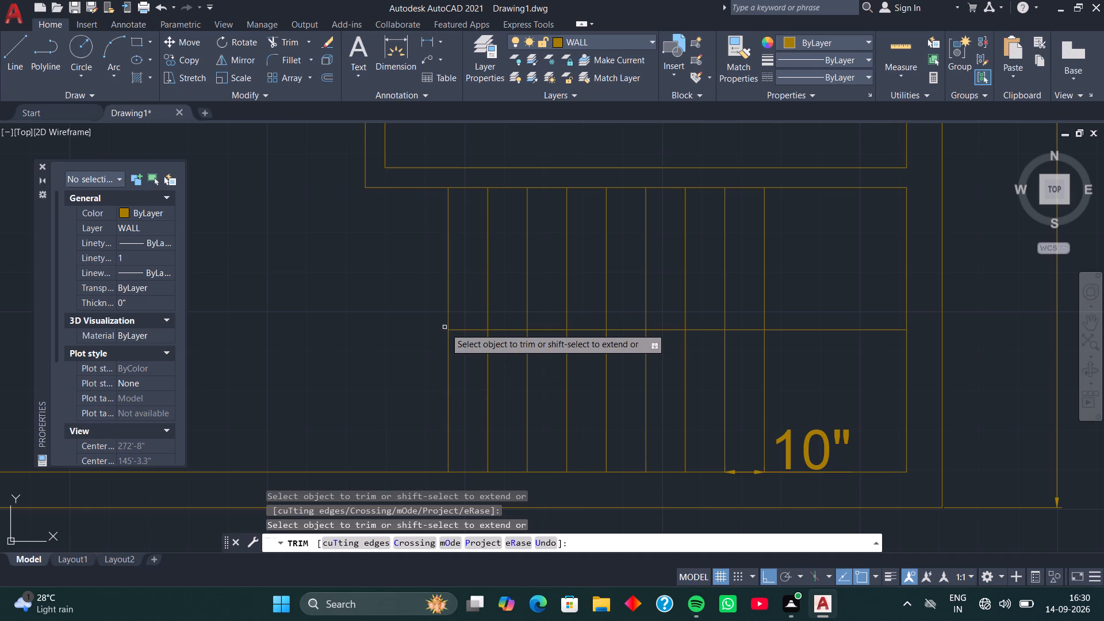
{"action": "key", "text": "space"}
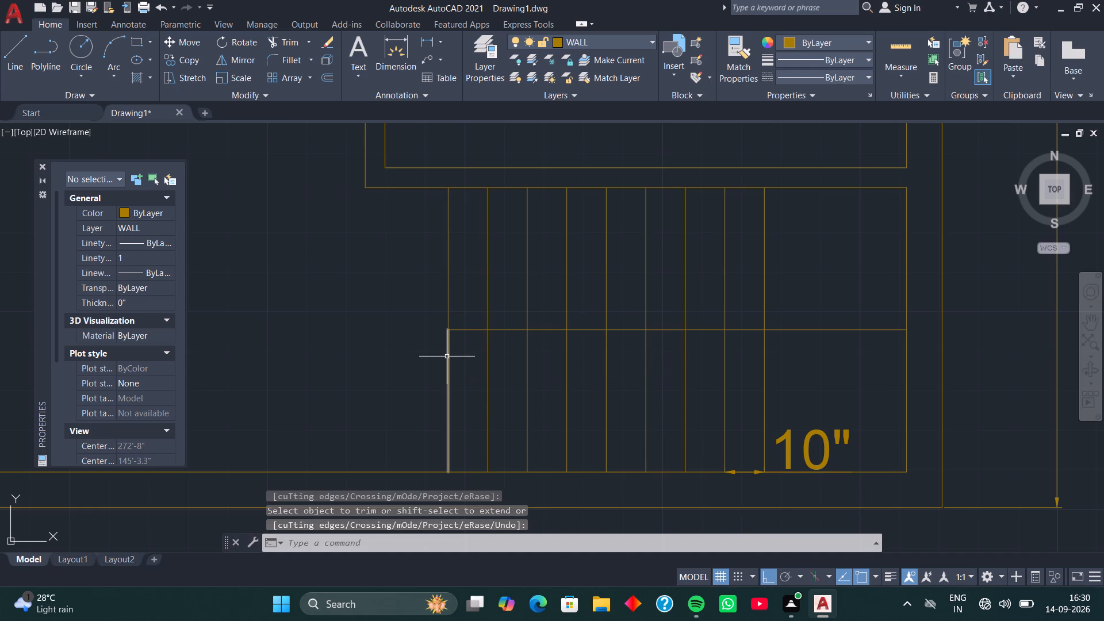
Copy the staircase's lower-left end line 10" to the left to add one more tread in the lower flight.
{"action": "left_click", "coordinate": [448, 356]}
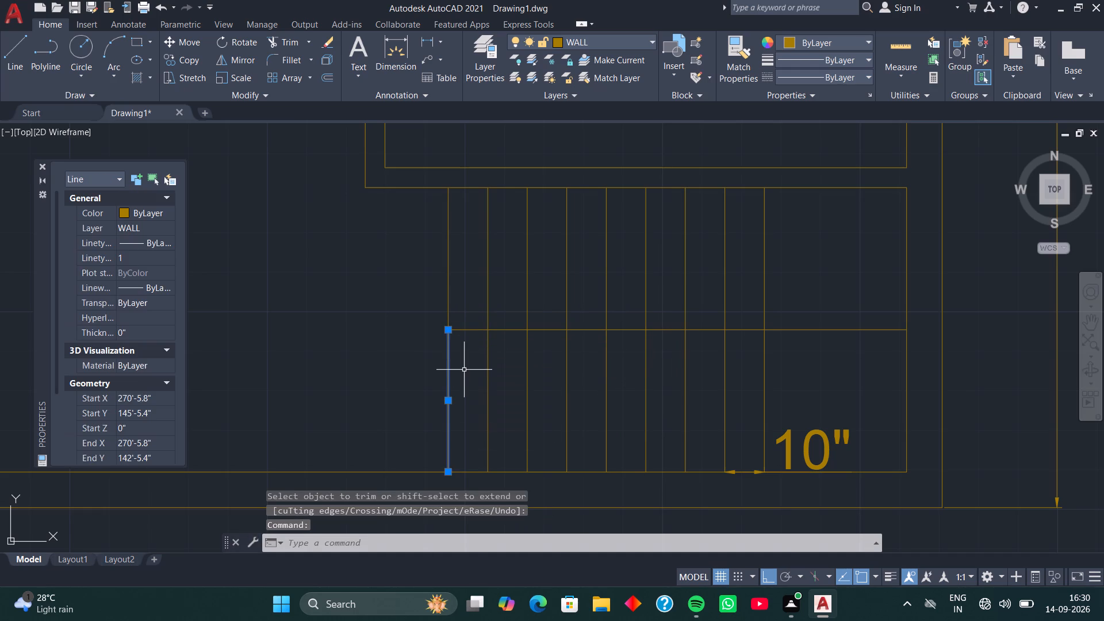
{"action": "key", "text": "c"}
{"action": "key", "text": "o"}
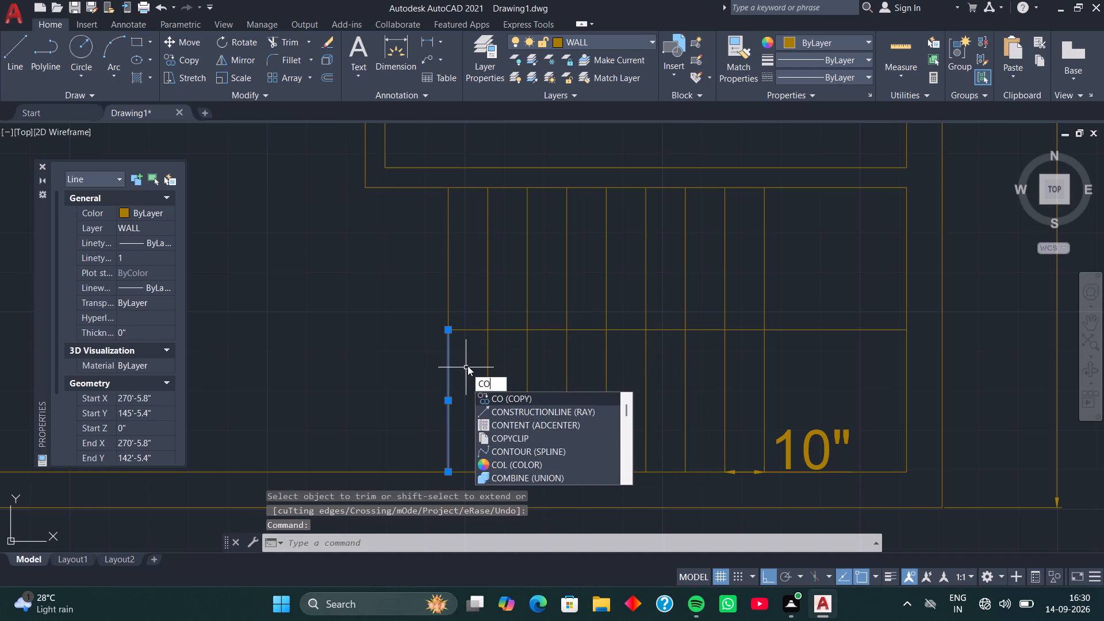
{"action": "key", "text": "space"}
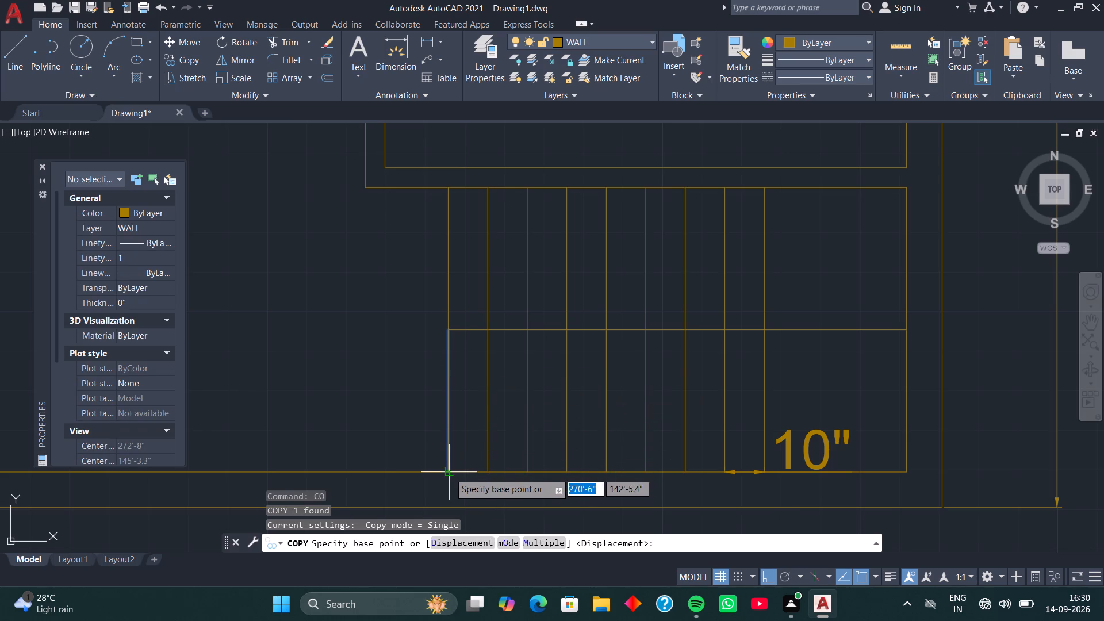
{"action": "left_click", "coordinate": [449, 473]}
{"action": "type", "text": "10"}
{"action": "key", "text": "Return"}
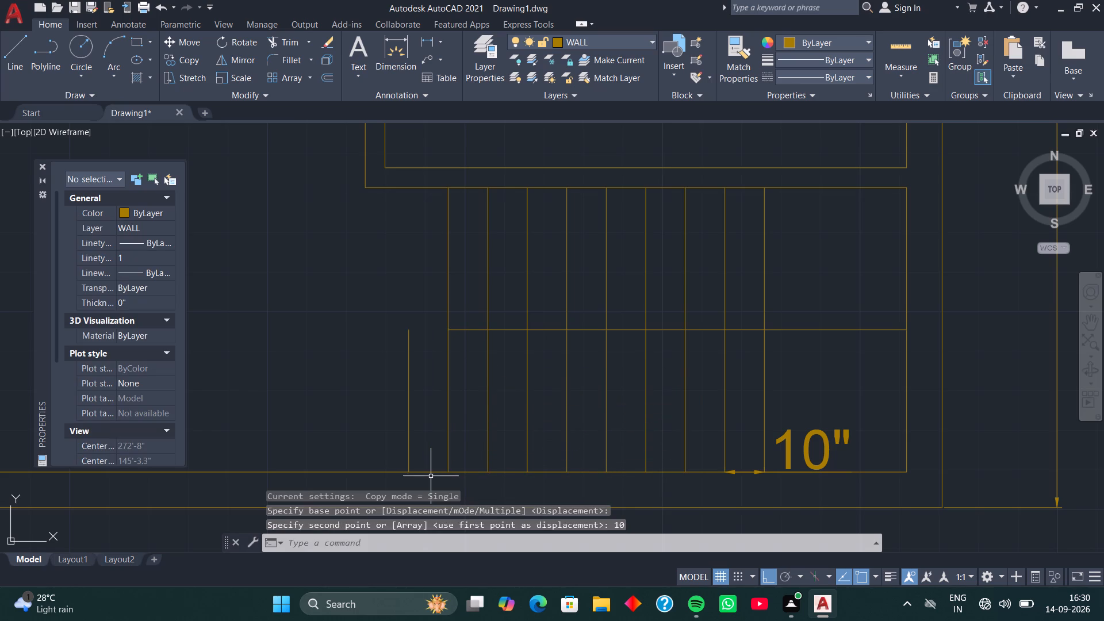
{"action": "key", "text": "space"}
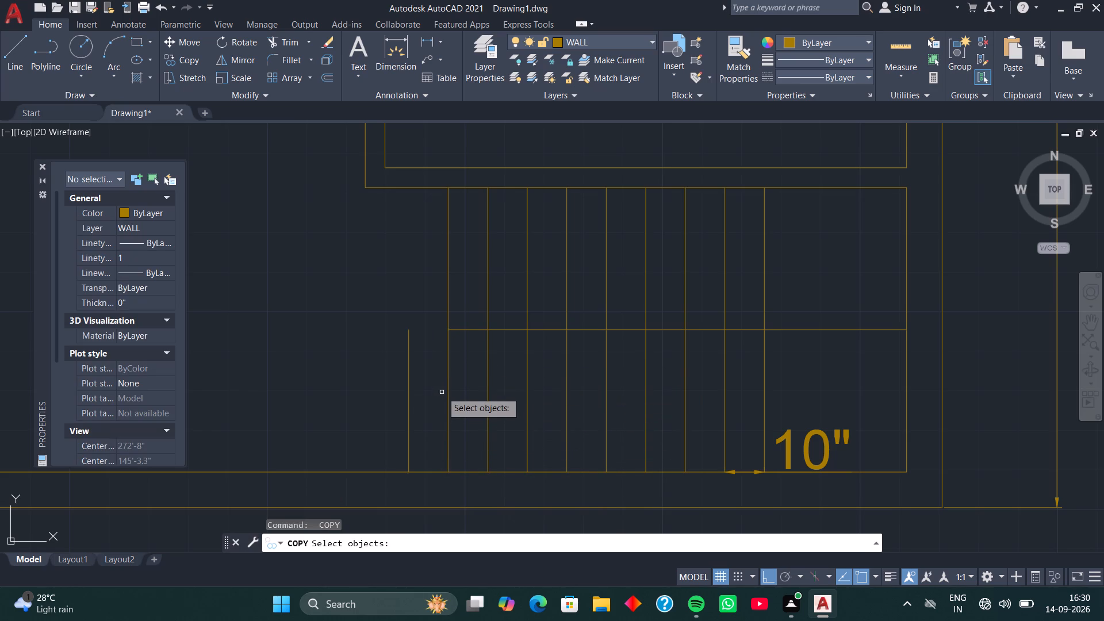
{"action": "key", "text": "Escape"}
Extend the staircase's horizontal middle line leftward to the added tread line.
{"action": "key", "text": "e"}
{"action": "type", "text": "X"}
{"action": "key", "text": "space"}
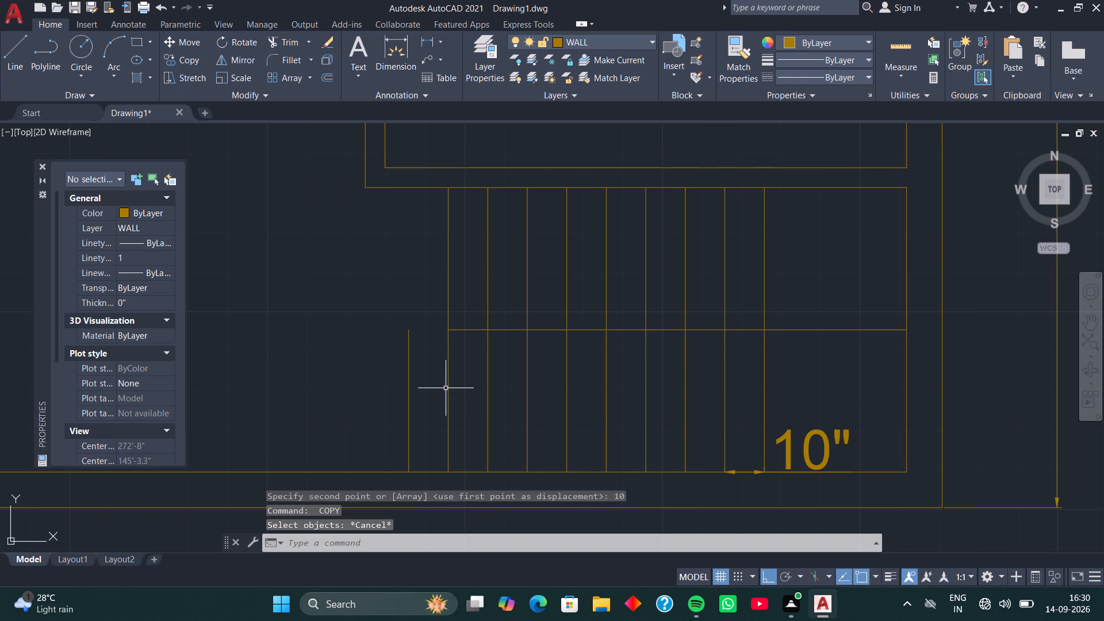
{"action": "left_click", "coordinate": [471, 328]}
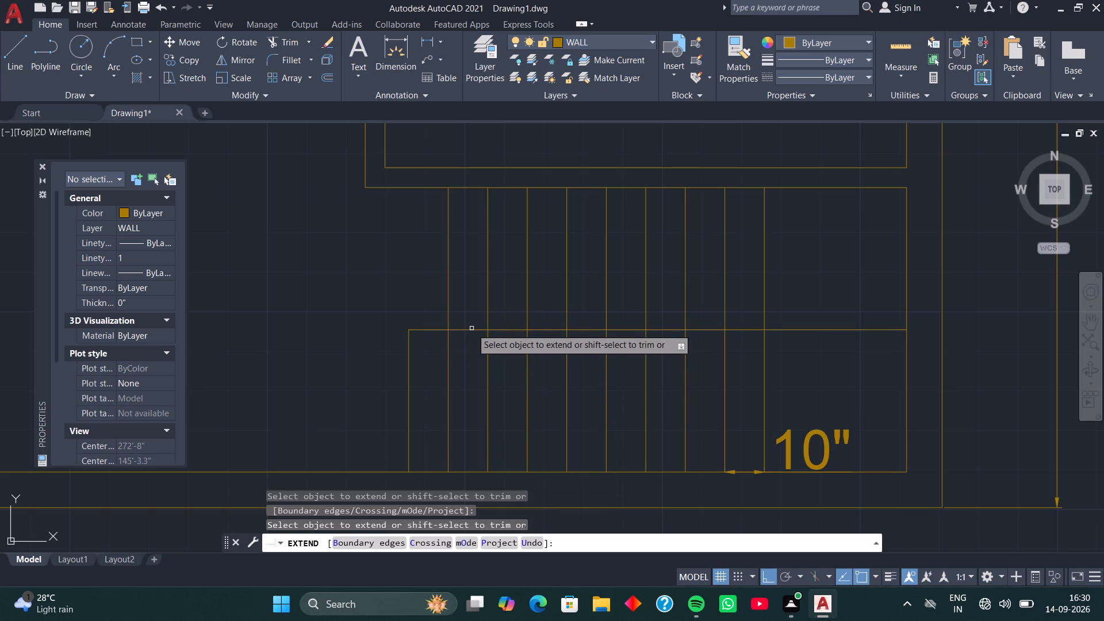
{"action": "key", "text": "space"}
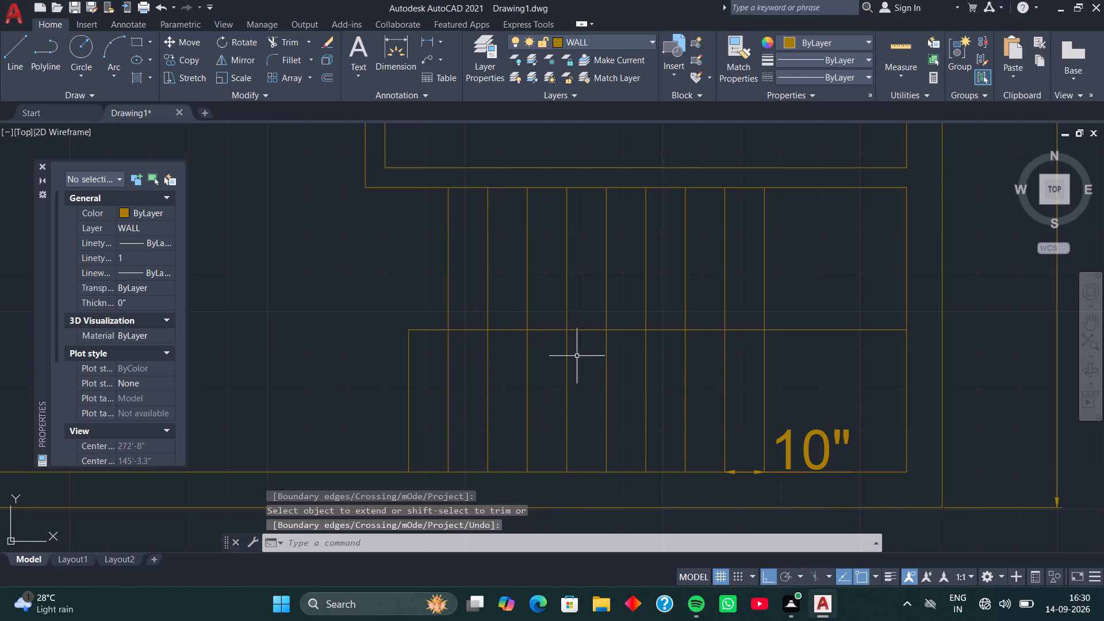
Delete the 10" tread dimension at the bottom of the staircase.
{"action": "middle_click_drag", "start_coordinate": [781, 374], "coordinate": [578, 407]}
{"action": "left_click", "coordinate": [603, 466]}
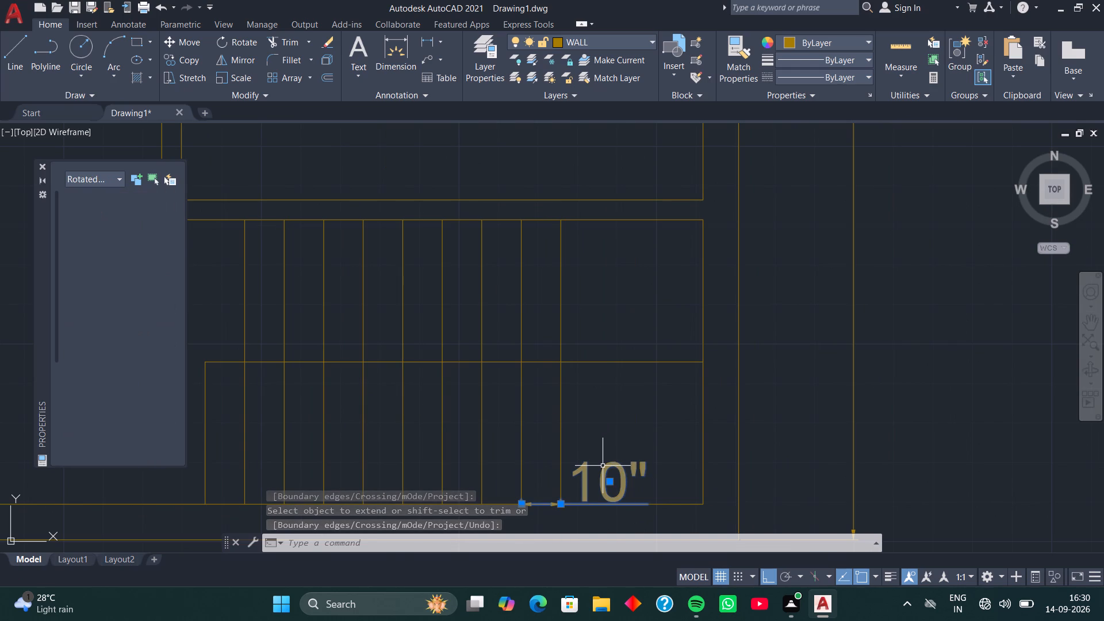
{"action": "key", "text": "Delete"}
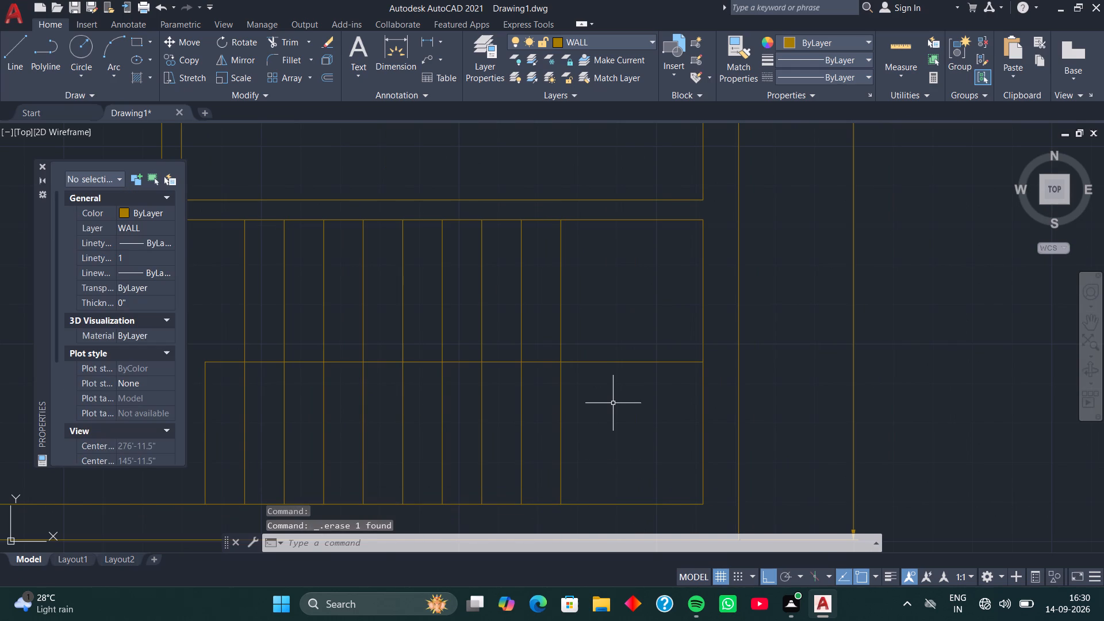
Trim the part of the staircase's middle line that crosses the landing.
{"action": "key", "text": "t"}
{"action": "key", "text": "r"}
{"action": "key", "text": "space"}
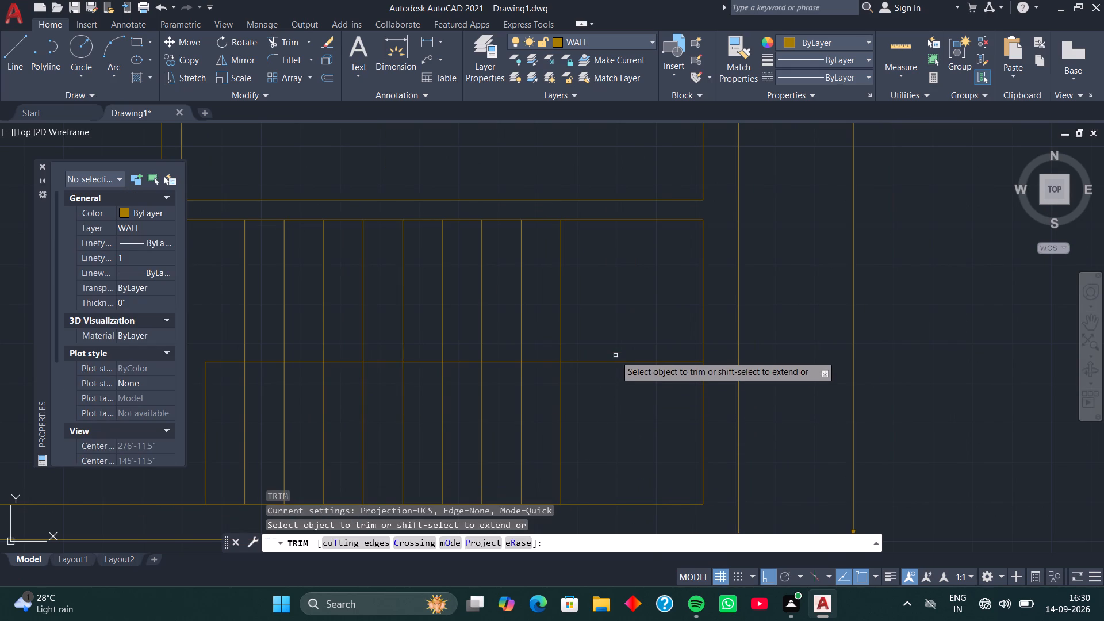
{"action": "left_click", "coordinate": [618, 364]}
{"action": "scroll", "coordinate": [495, 421], "scroll_direction": "down", "scroll_amount": 1}
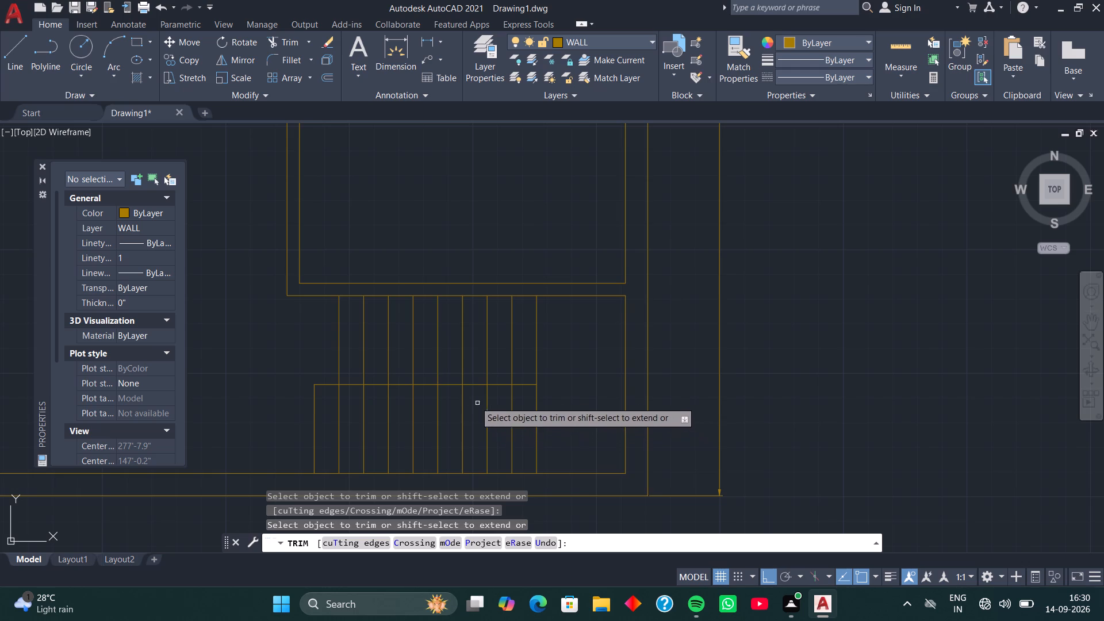
{"action": "key", "text": "space"}
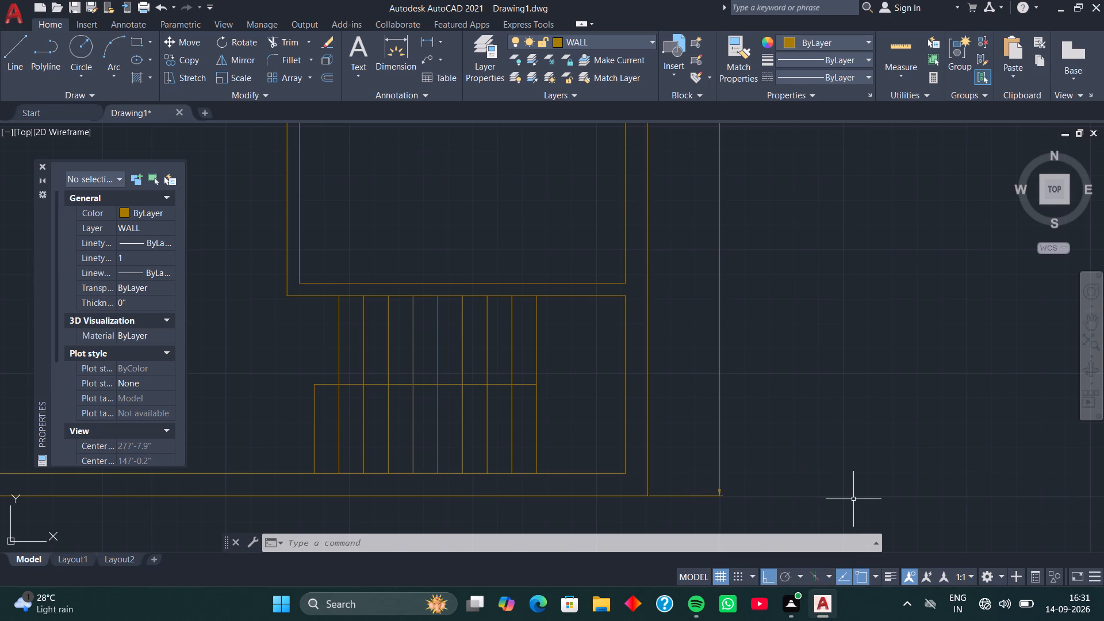
Delete the overall 37' vertical dimension beside the plan's right outer wall.
{"action": "scroll", "coordinate": [739, 372], "scroll_direction": "down", "scroll_amount": 2}
{"action": "middle_click_drag", "start_coordinate": [724, 310], "coordinate": [706, 383]}
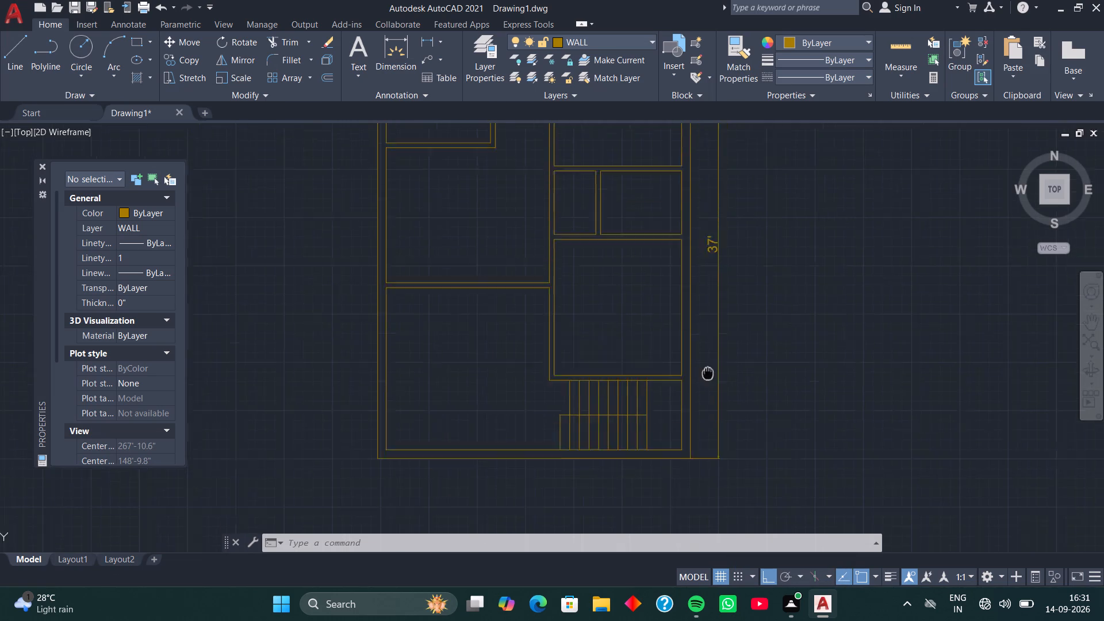
{"action": "middle_click_drag", "start_coordinate": [706, 383], "coordinate": [688, 420]}
{"action": "middle_click_drag", "start_coordinate": [660, 362], "coordinate": [629, 400]}
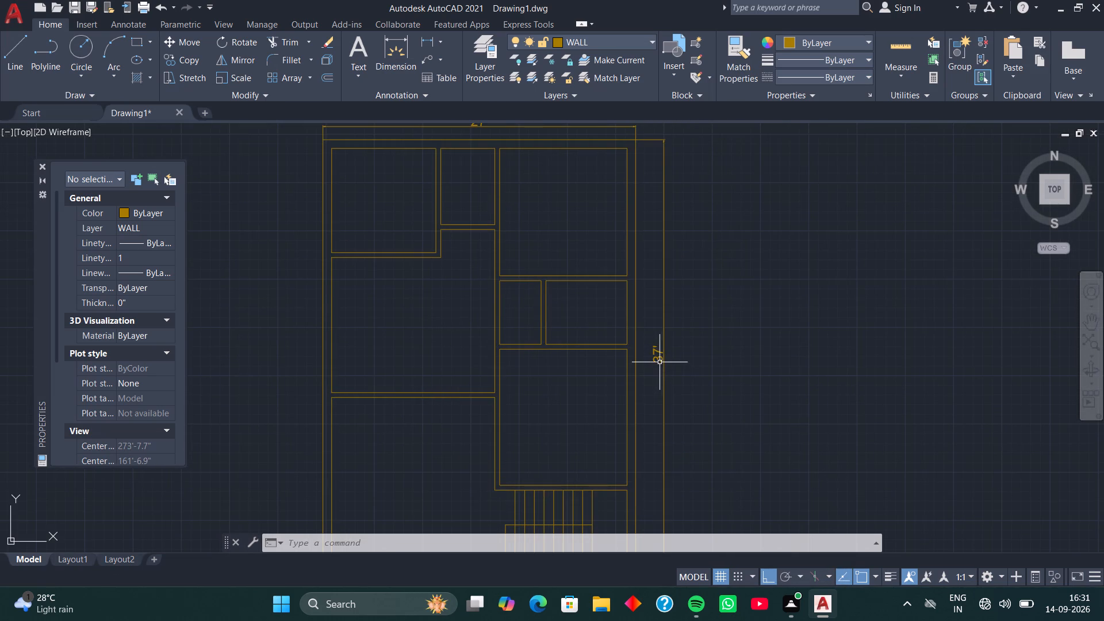
{"action": "left_click", "coordinate": [660, 361]}
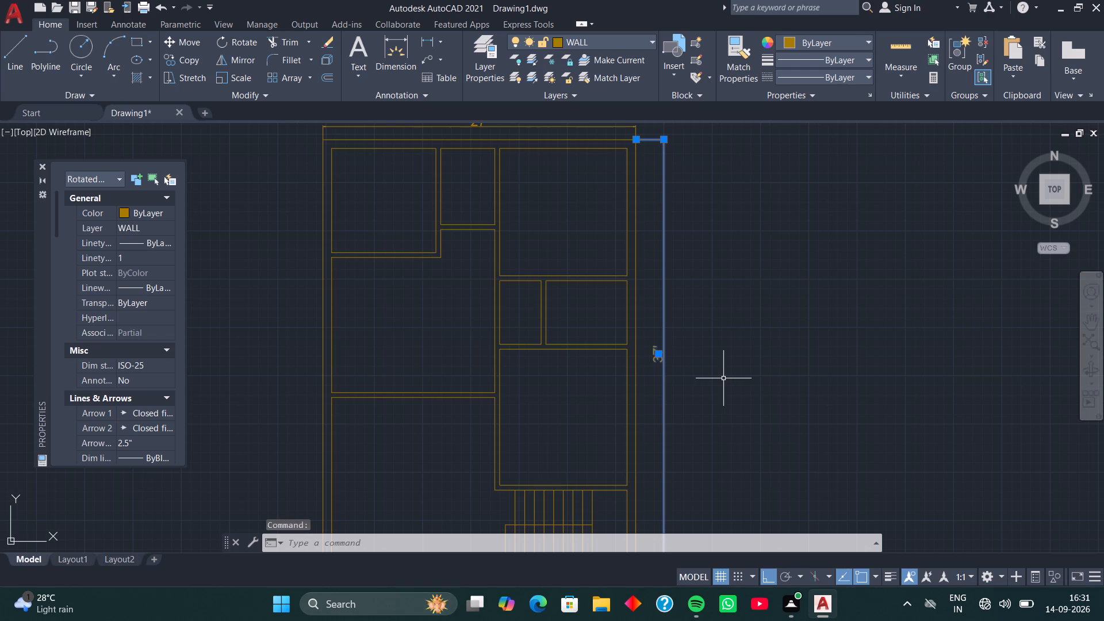
{"action": "key", "text": "Delete"}
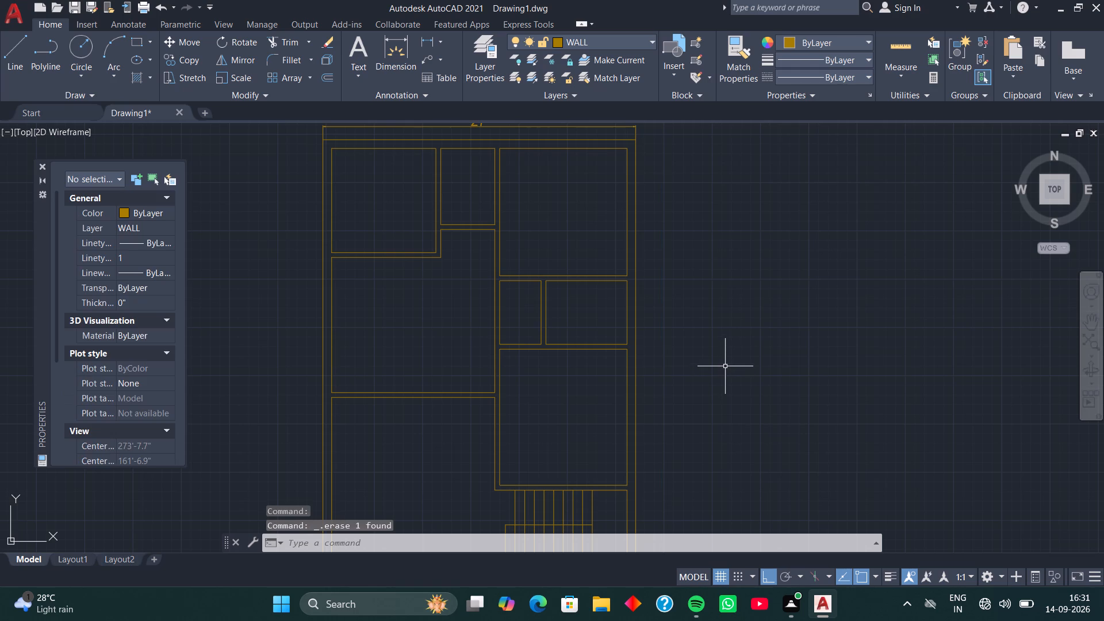
Check the room sizes with Quick Measure, including the room above the staircase and the large lower-left room.
{"action": "left_click", "coordinate": [889, 49]}
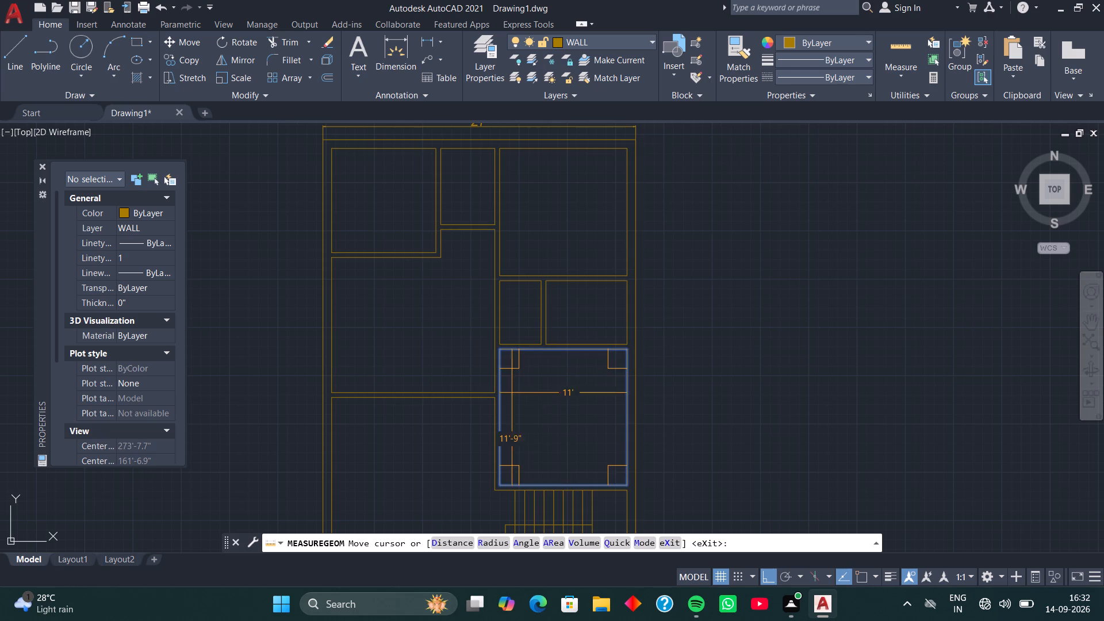
{"action": "scroll", "coordinate": [427, 414], "scroll_direction": "down", "scroll_amount": 2}
{"action": "middle_click_drag", "start_coordinate": [430, 414], "coordinate": [458, 308]}
{"action": "scroll", "coordinate": [450, 325], "scroll_direction": "up", "scroll_amount": 2}
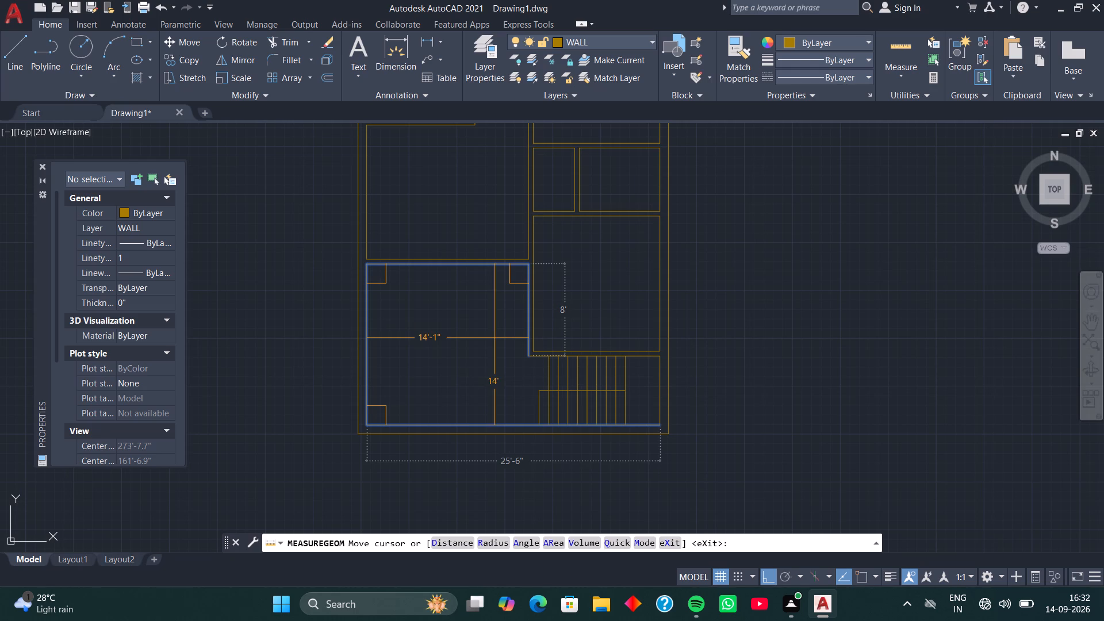
{"action": "key", "text": "space"}
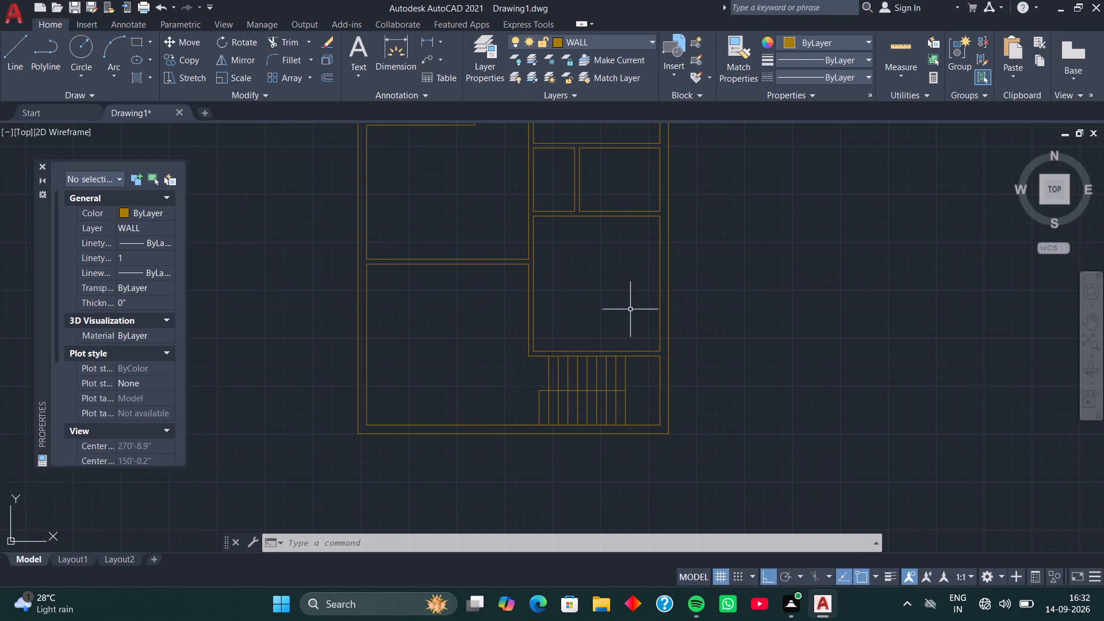
{"action": "scroll", "coordinate": [622, 316], "scroll_direction": "down", "scroll_amount": 1}
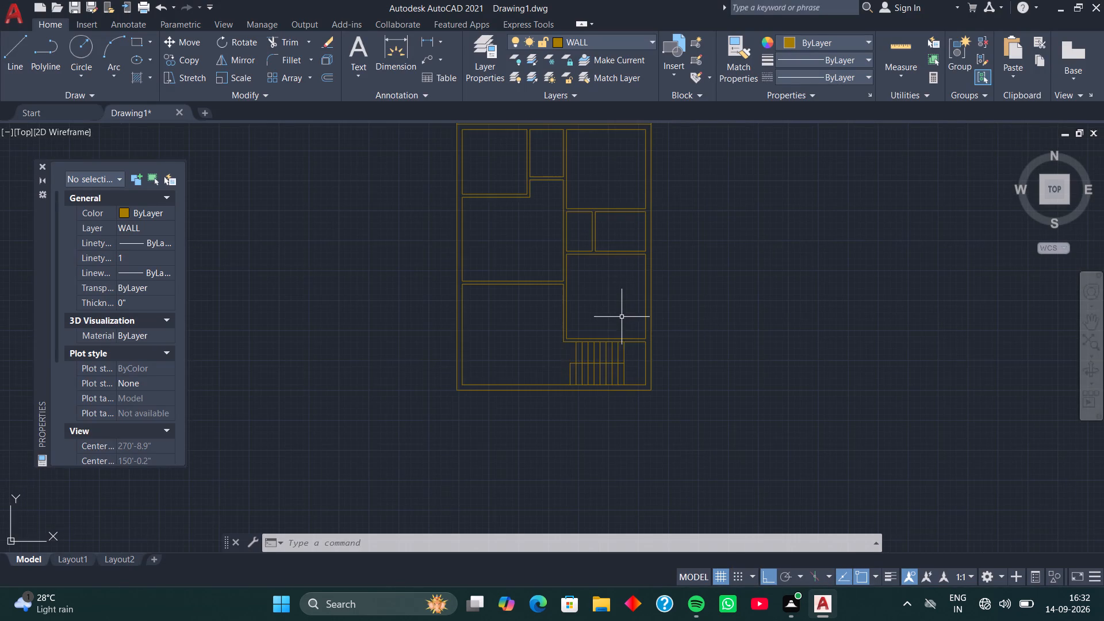
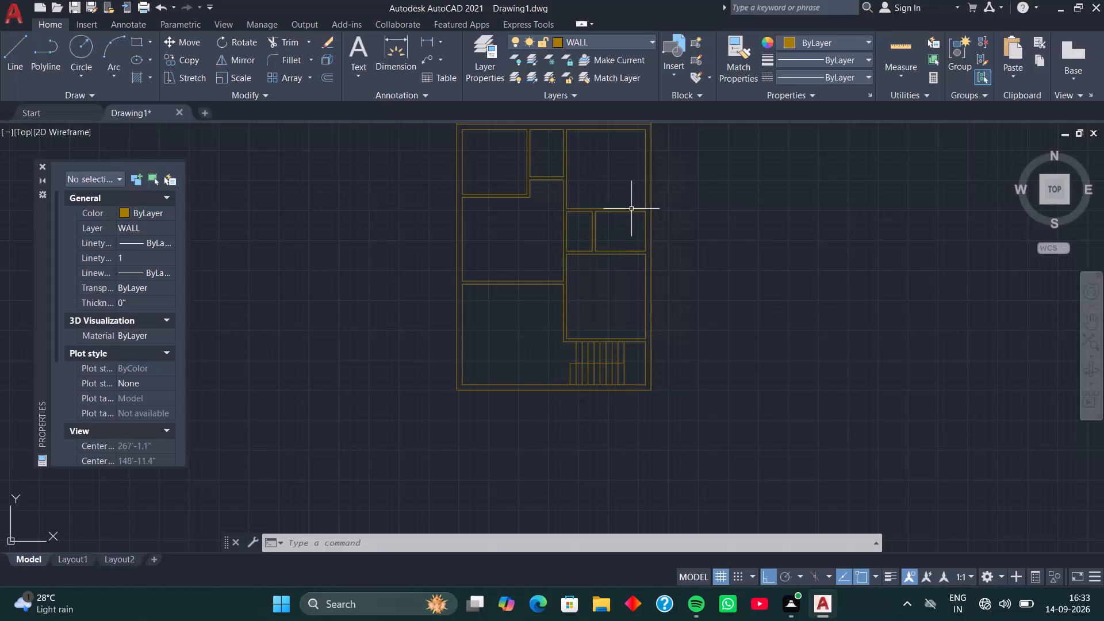
Draw a horizontal construction line just above the floor plan's 27' top dimension.
{"action": "middle_click_drag", "start_coordinate": [622, 218], "coordinate": [574, 266]}
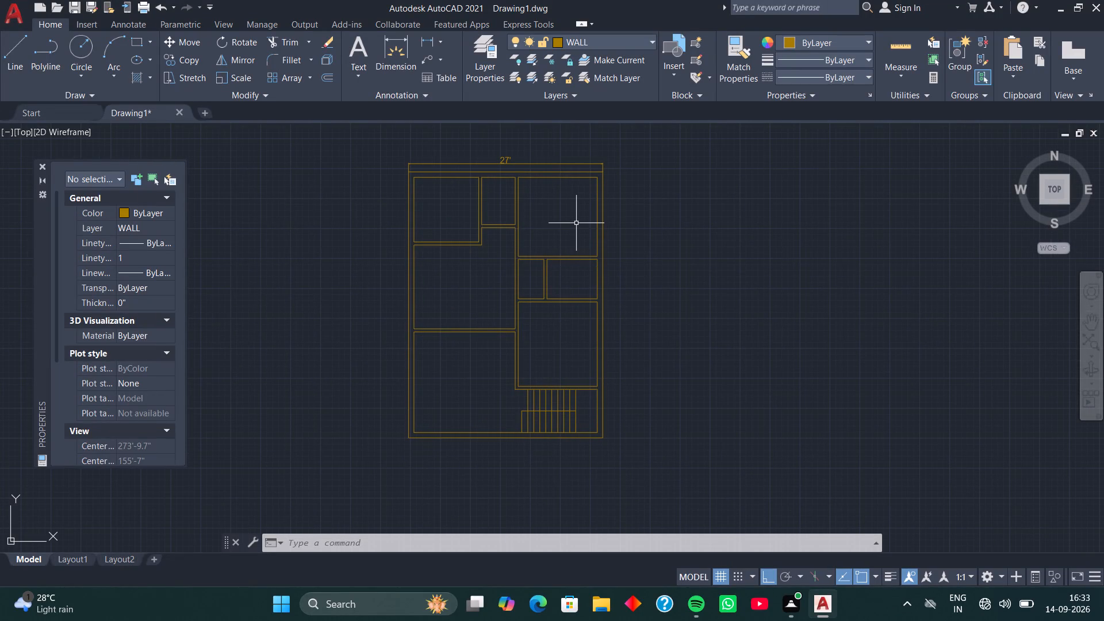
{"action": "scroll", "coordinate": [578, 223], "scroll_direction": "down", "scroll_amount": 1}
{"action": "scroll", "coordinate": [571, 253], "scroll_direction": "up", "scroll_amount": 3}
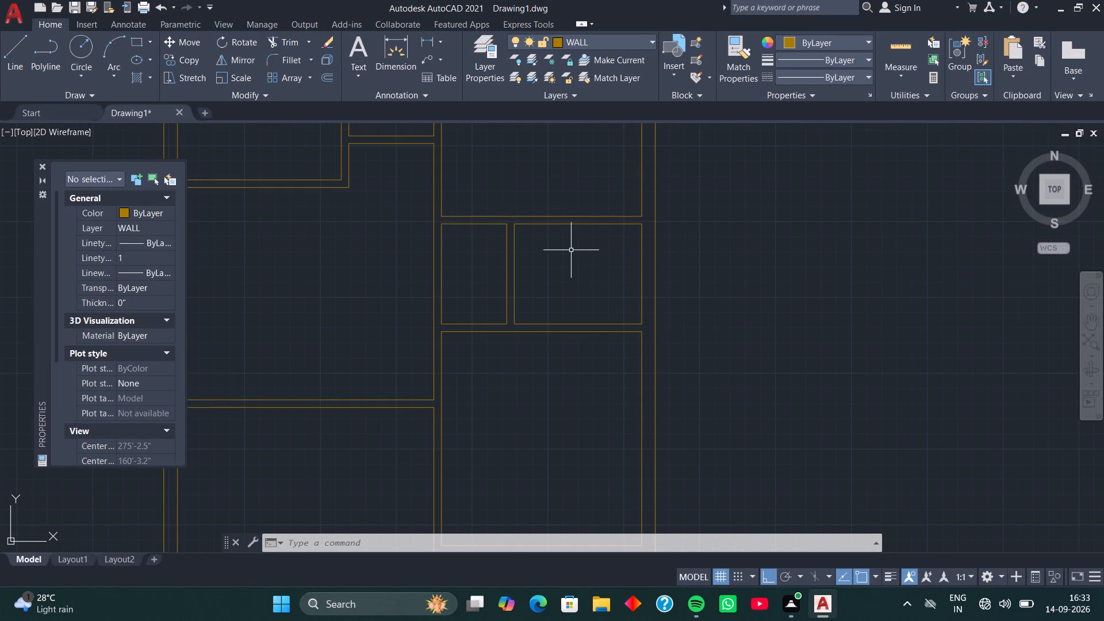
{"action": "scroll", "coordinate": [570, 252], "scroll_direction": "down", "scroll_amount": 2}
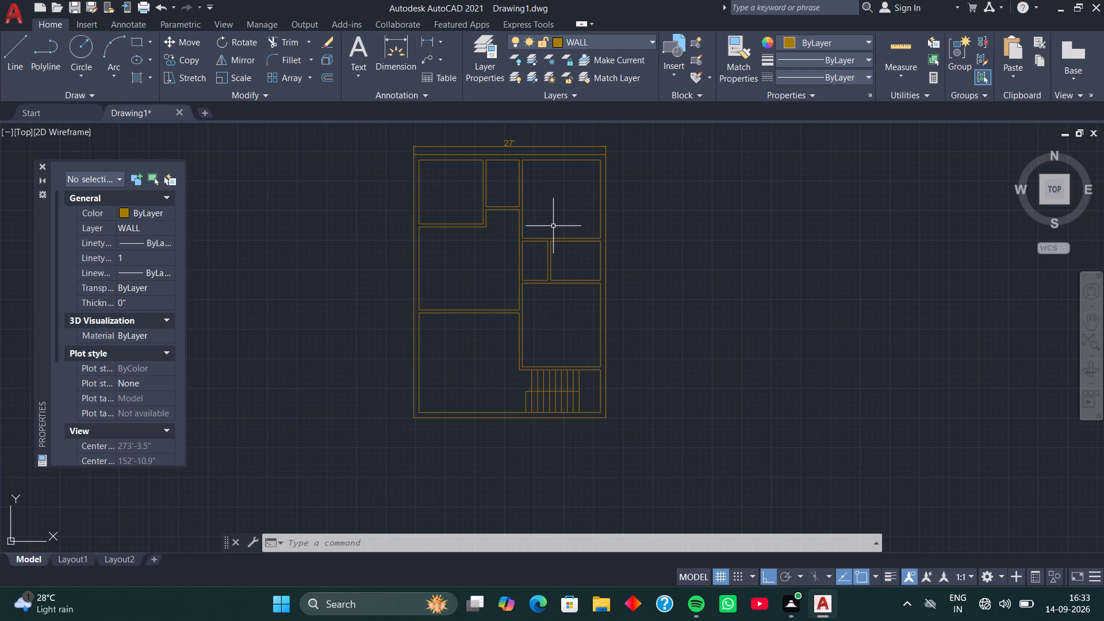
{"action": "middle_click_drag", "start_coordinate": [607, 295], "coordinate": [546, 309]}
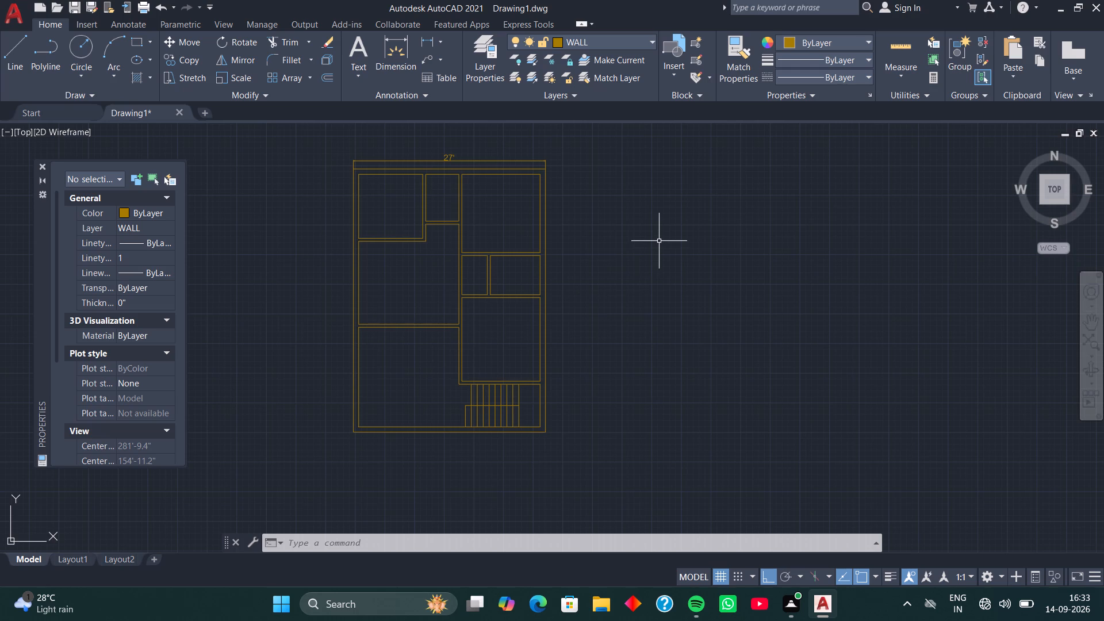
{"action": "type", "text": "XL"}
{"action": "key", "text": "space"}
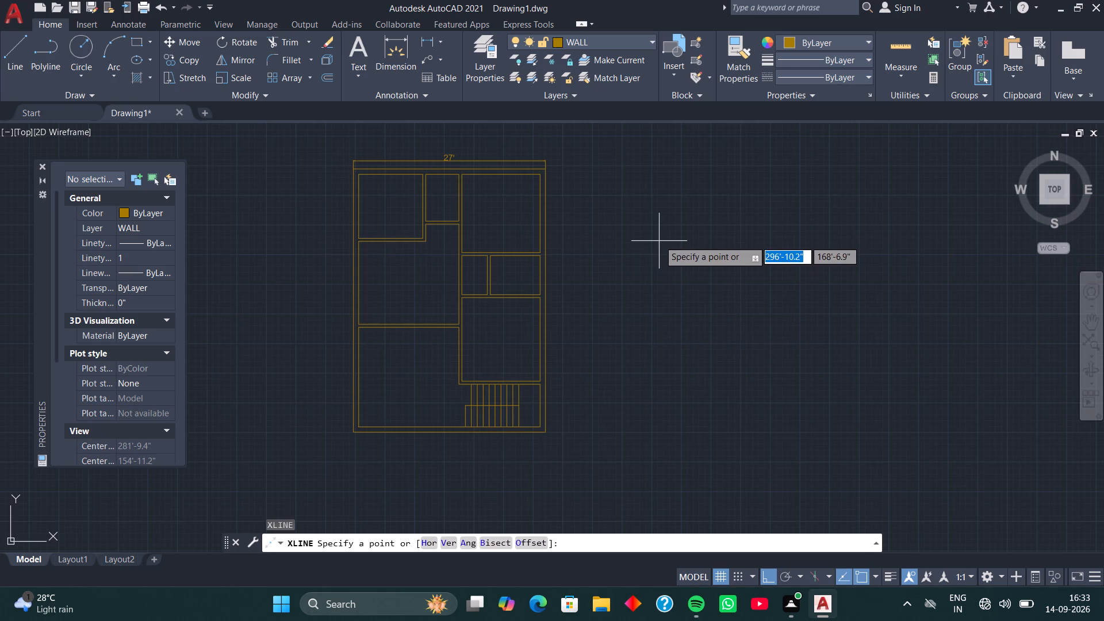
{"action": "type", "text": "H"}
{"action": "key", "text": "space"}
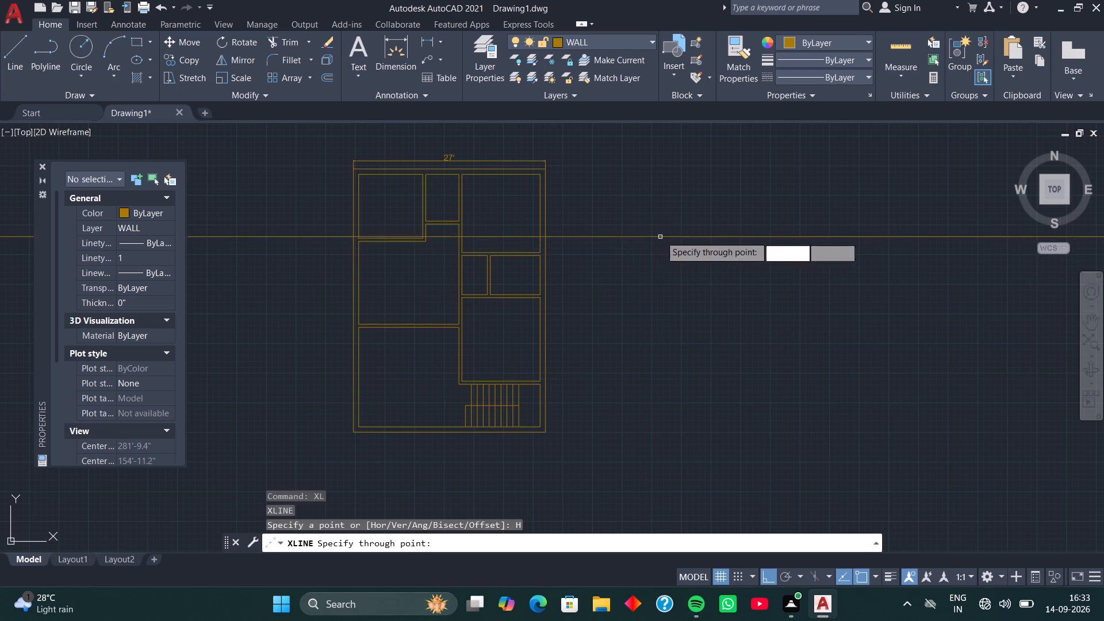
{"action": "left_click", "coordinate": [673, 140]}
{"action": "key", "text": "space"}
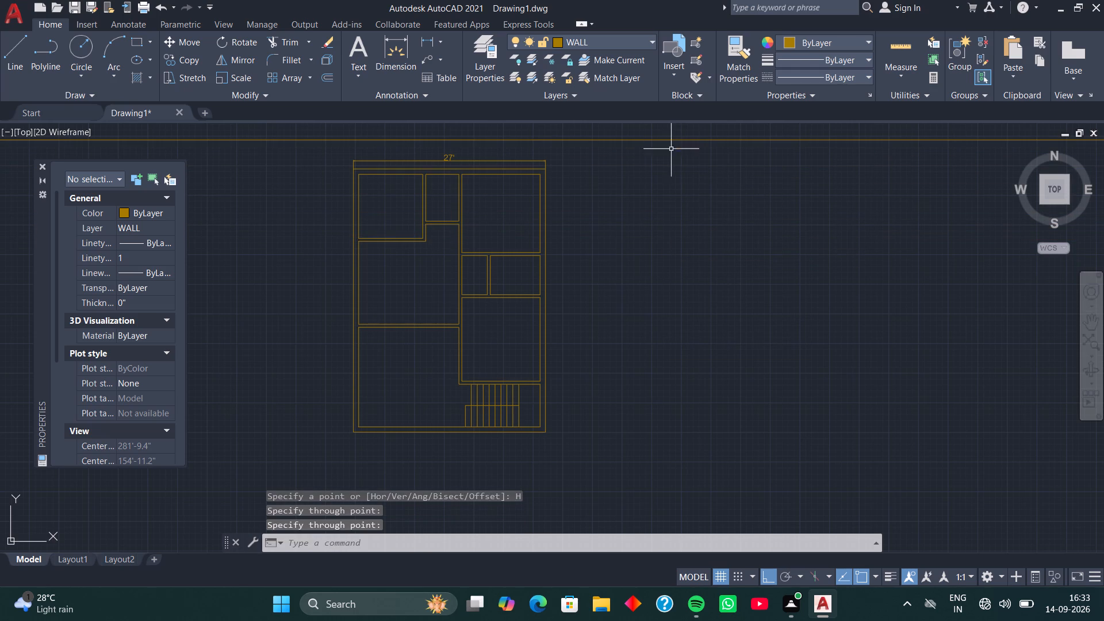
Draw a vertical construction line in the empty area beyond the floor plan's right outer wall.
{"action": "middle_click_drag", "start_coordinate": [669, 156], "coordinate": [545, 292]}
{"action": "middle_click", "coordinate": [545, 292]}
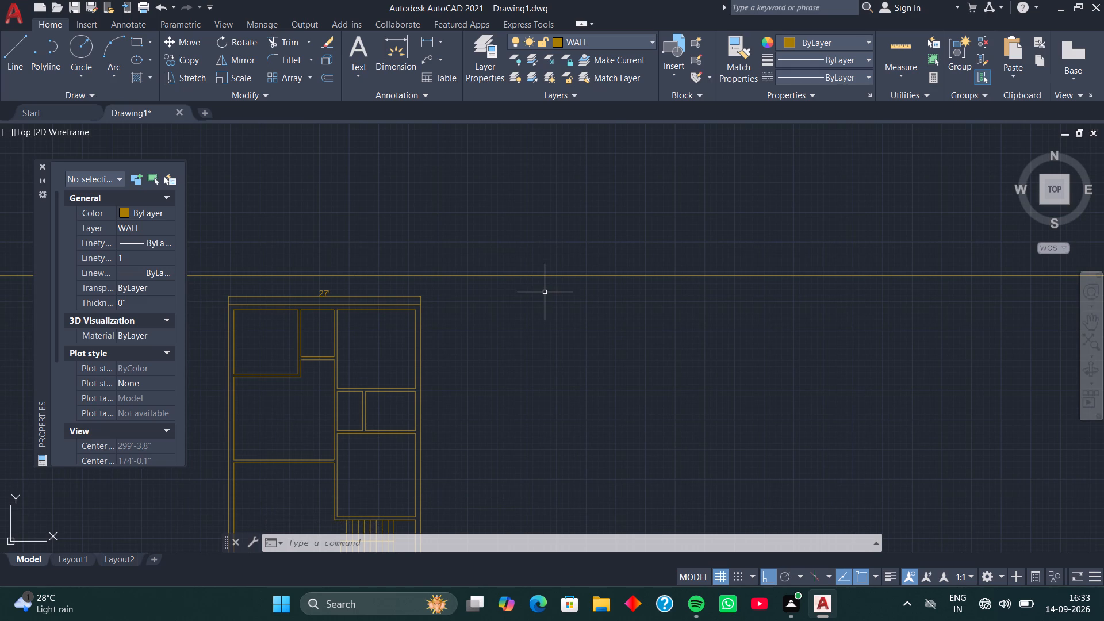
{"action": "key", "text": "space"}
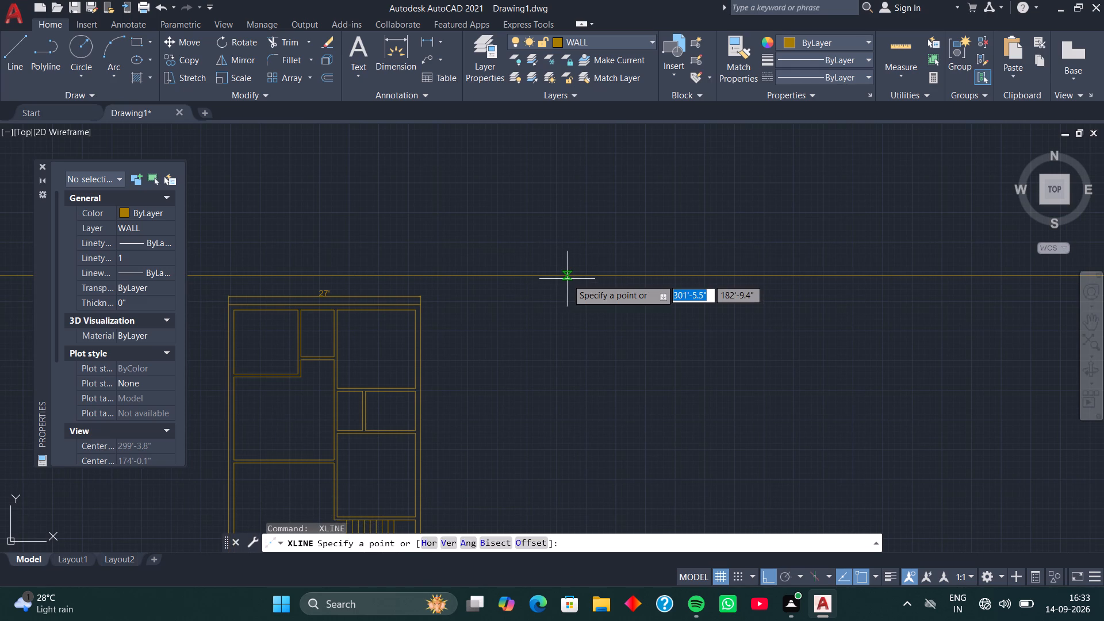
{"action": "type", "text": "V"}
{"action": "key", "text": "space"}
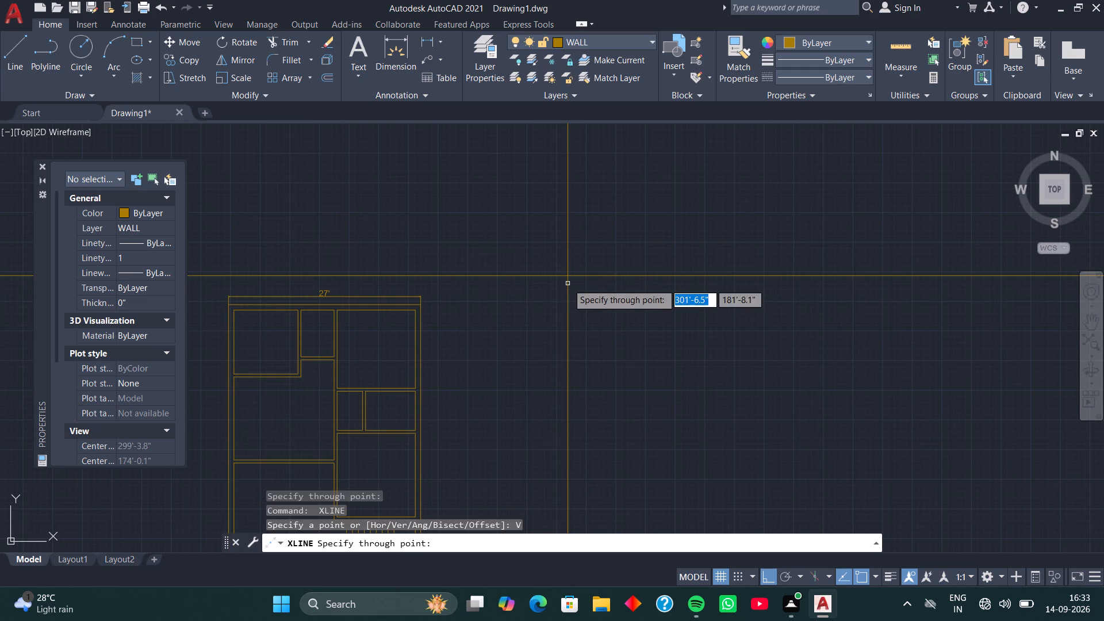
{"action": "left_click", "coordinate": [568, 283]}
{"action": "key", "text": "space"}
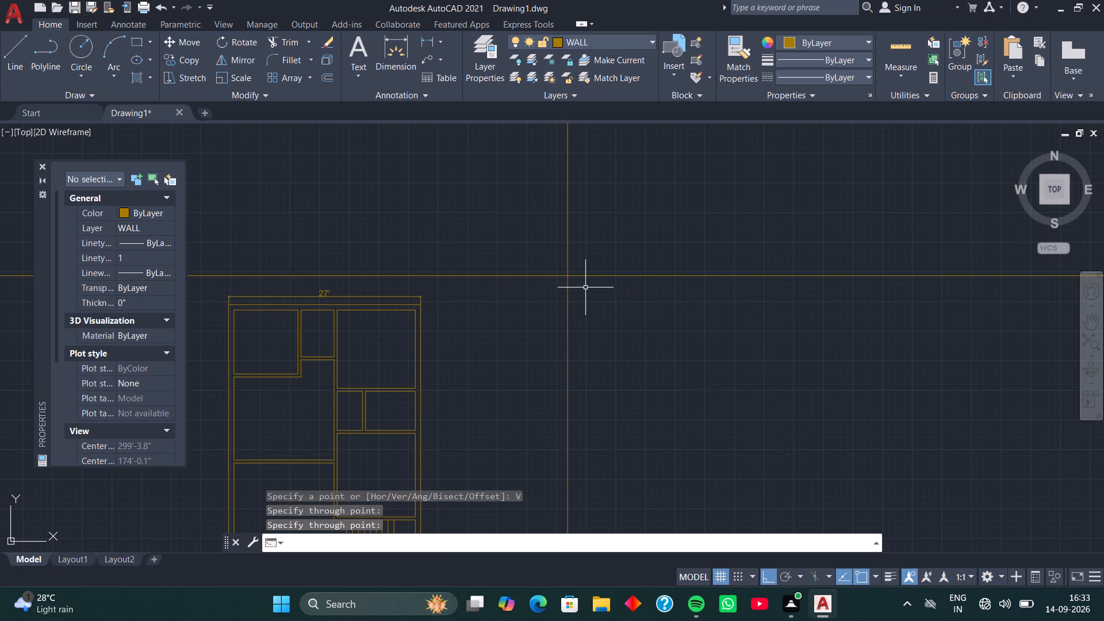
Trim the two construction lines at their crossing, keeping only the parts extending right and down as a corner.
{"action": "type", "text": "TR"}
{"action": "key", "text": "space"}
{"action": "left_click_drag", "start_coordinate": [599, 235], "coordinate": [597, 235]}
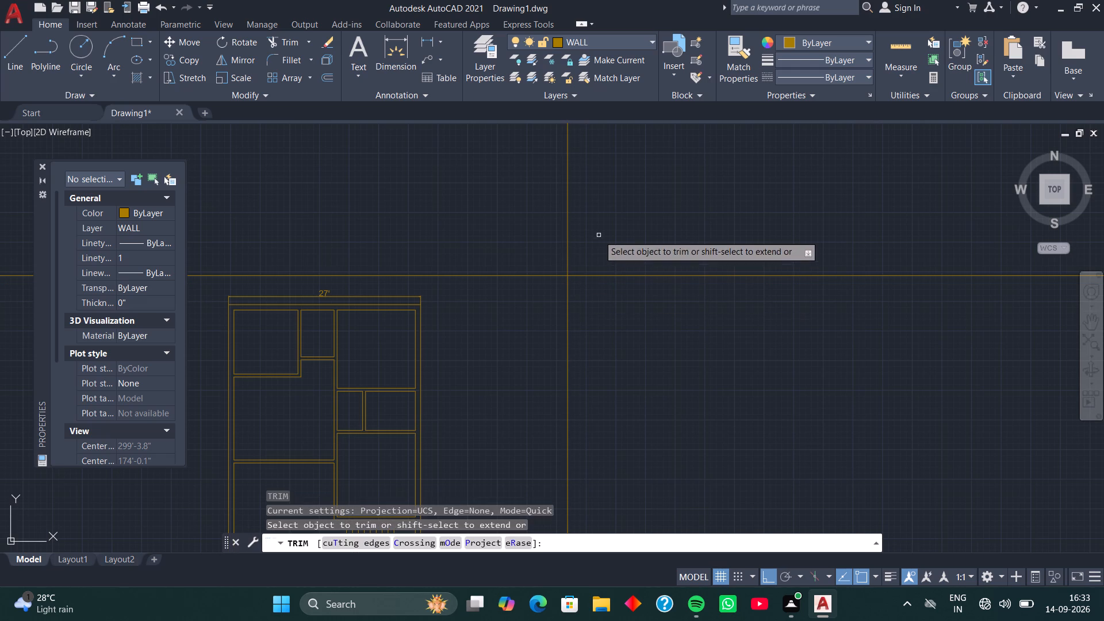
{"action": "left_click_drag", "start_coordinate": [597, 235], "coordinate": [542, 282]}
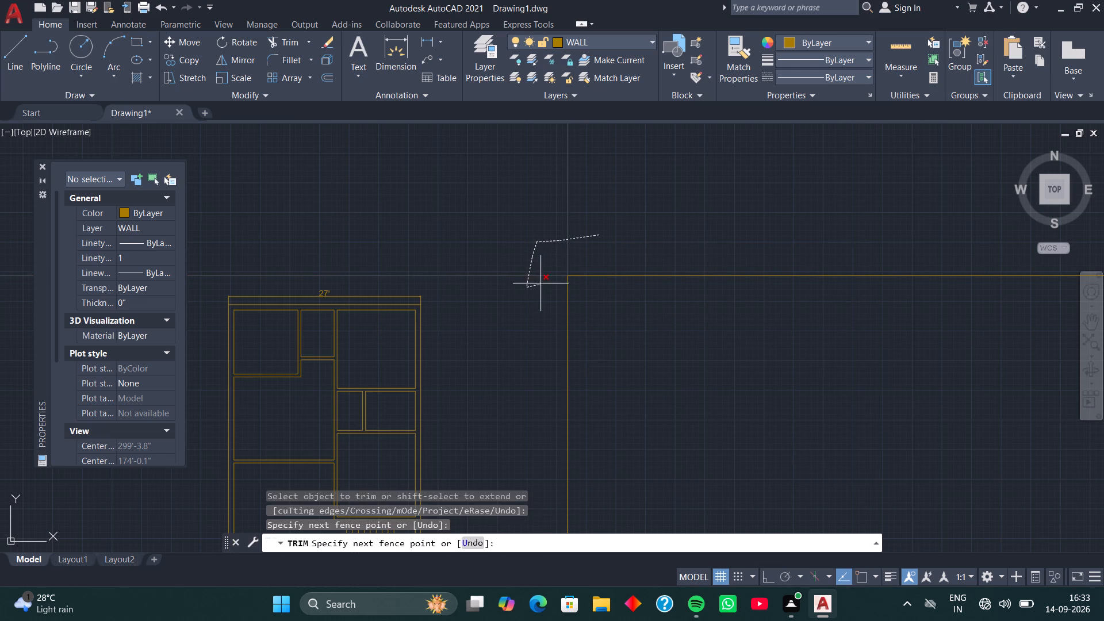
{"action": "left_click_drag", "start_coordinate": [542, 282], "coordinate": [614, 231]}
{"action": "left_click_drag", "start_coordinate": [614, 231], "coordinate": [623, 254]}
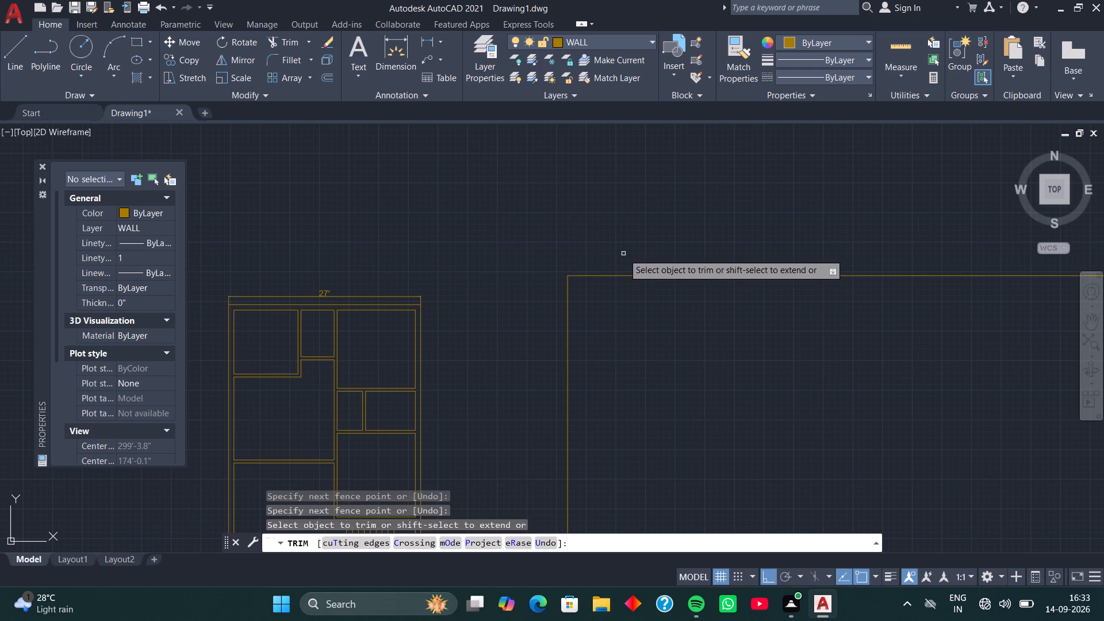
{"action": "key", "text": "space"}
Draw a 27' by 37' rectangle inside the construction-line corner as the outline of a second plan.
{"action": "middle_click_drag", "start_coordinate": [628, 336], "coordinate": [455, 300]}
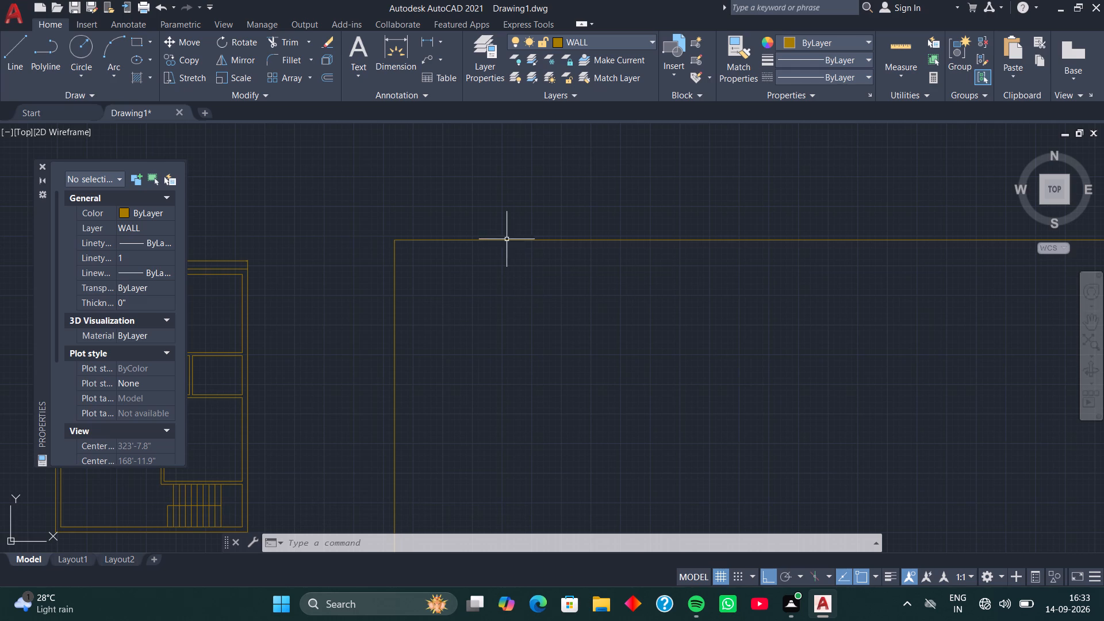
{"action": "middle_click_drag", "start_coordinate": [514, 304], "coordinate": [441, 239]}
{"action": "key", "text": "r"}
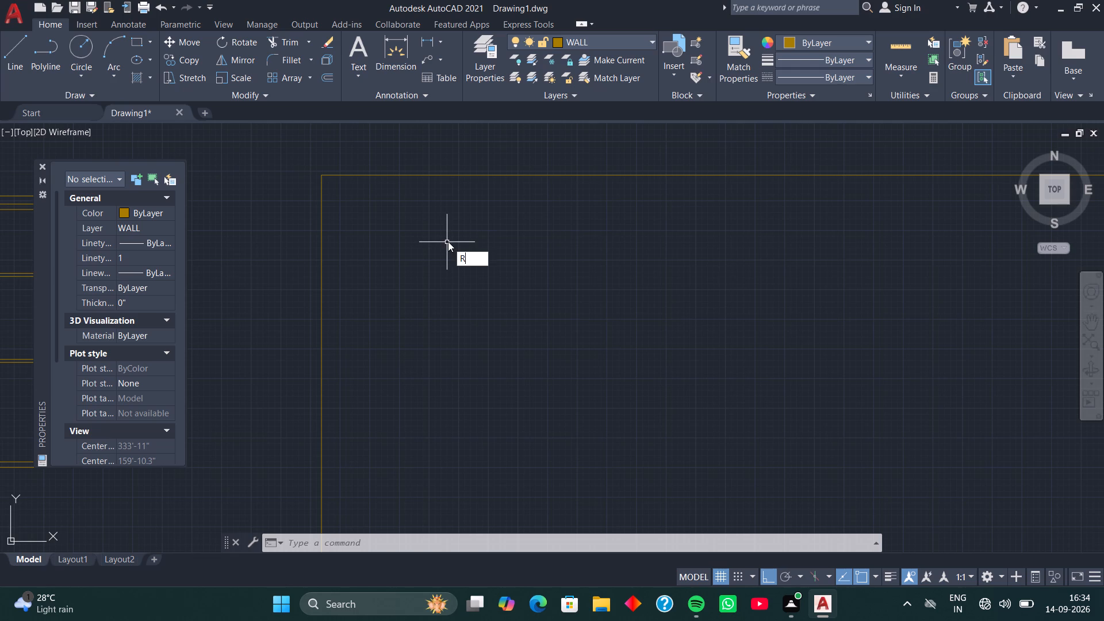
{"action": "key", "text": "e"}
{"action": "key", "text": "c"}
{"action": "key", "text": "space"}
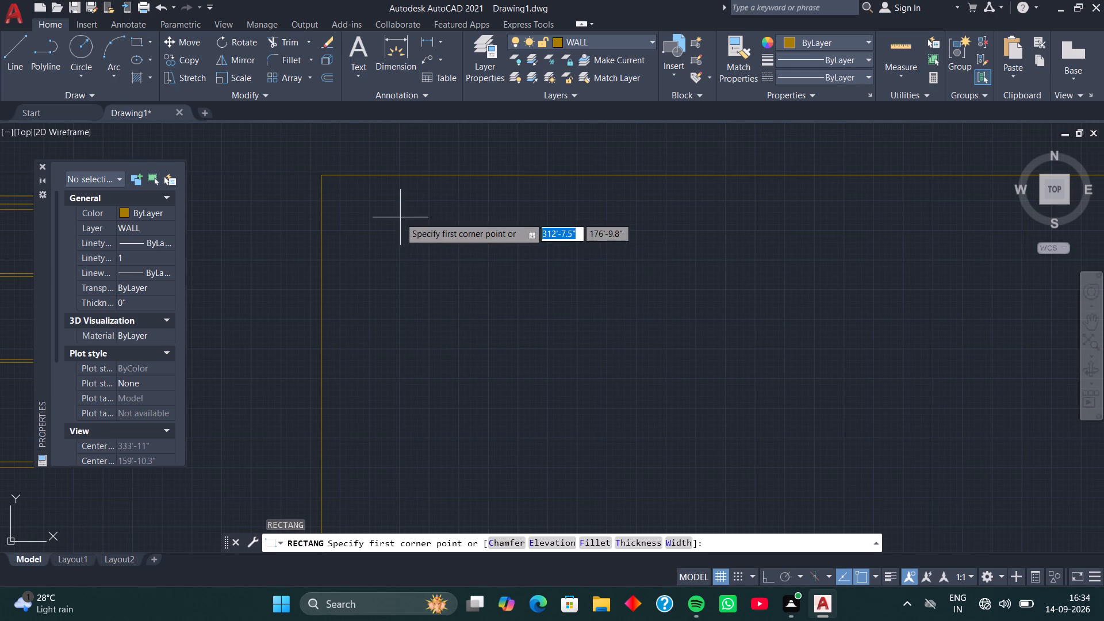
{"action": "left_click_drag", "start_coordinate": [378, 209], "coordinate": [383, 217]}
{"action": "key", "text": "d"}
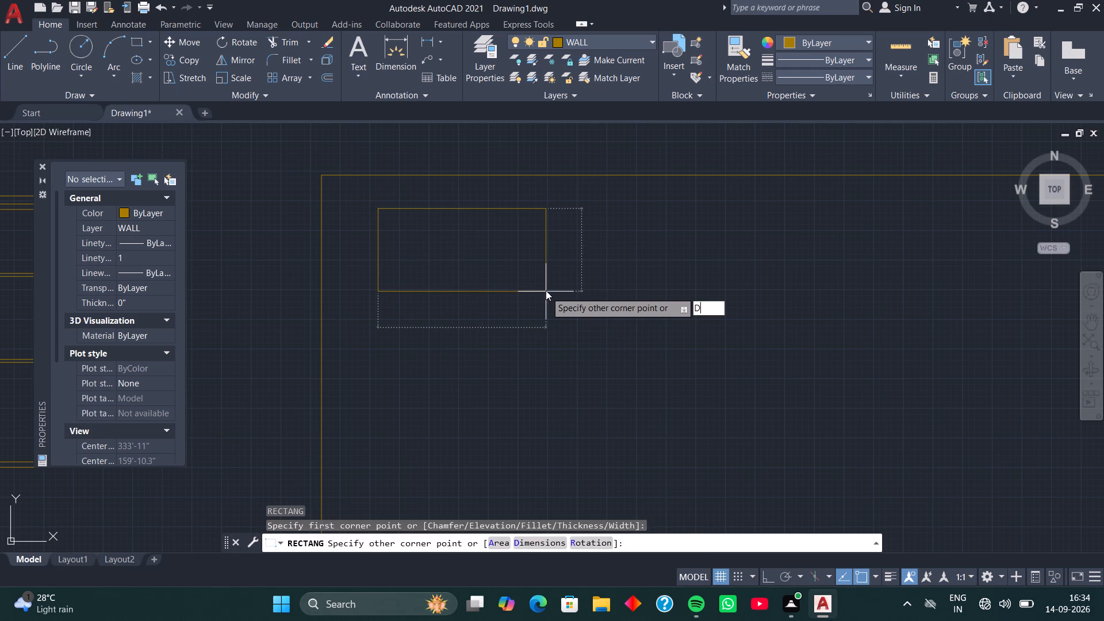
{"action": "key", "text": "space"}
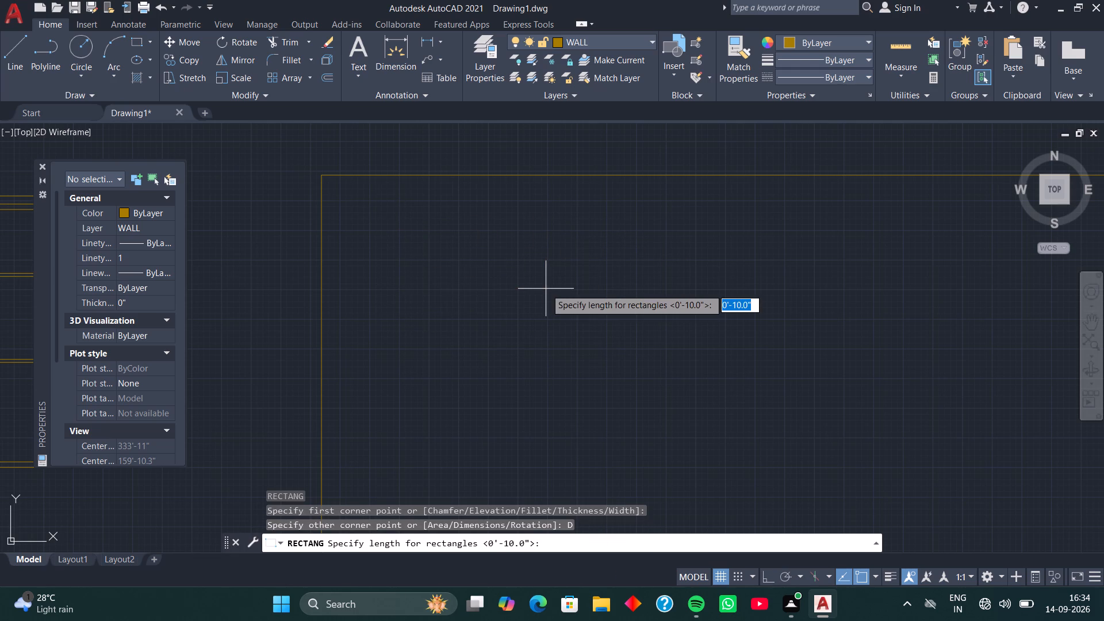
{"action": "type", "text": "27'"}
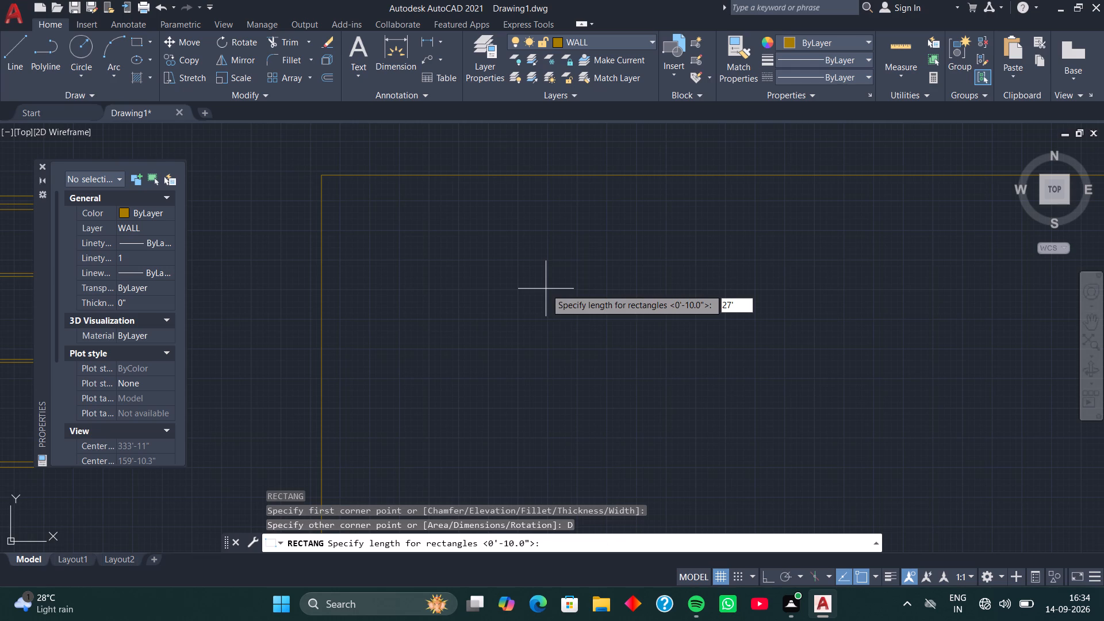
{"action": "key", "text": "Return"}
{"action": "type", "text": "37'"}
{"action": "key", "text": "Return"}
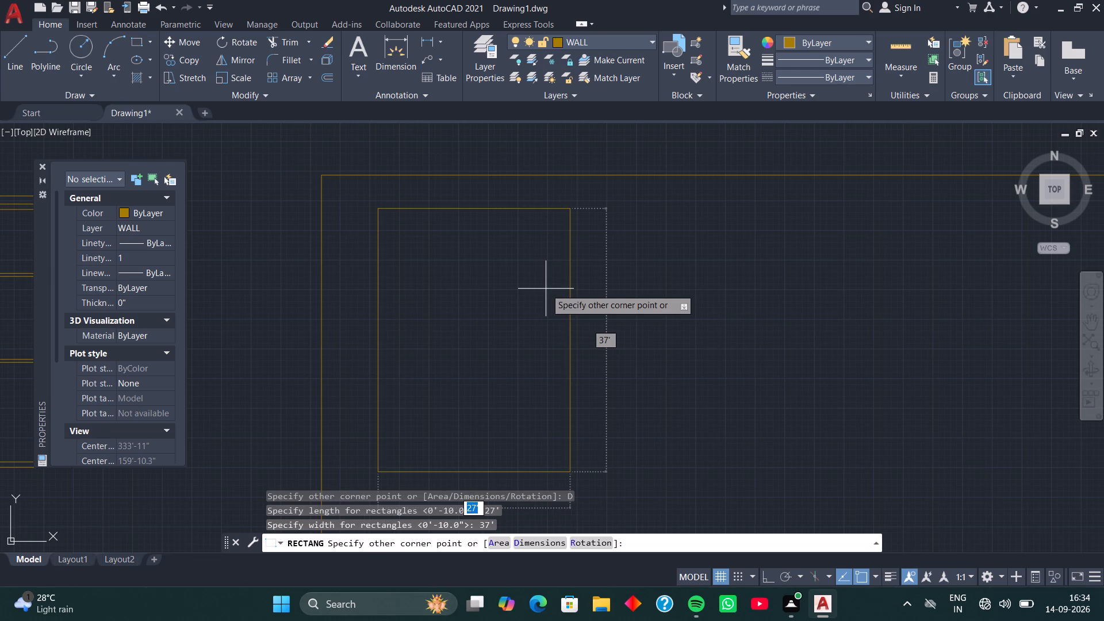
{"action": "left_click", "coordinate": [511, 277]}
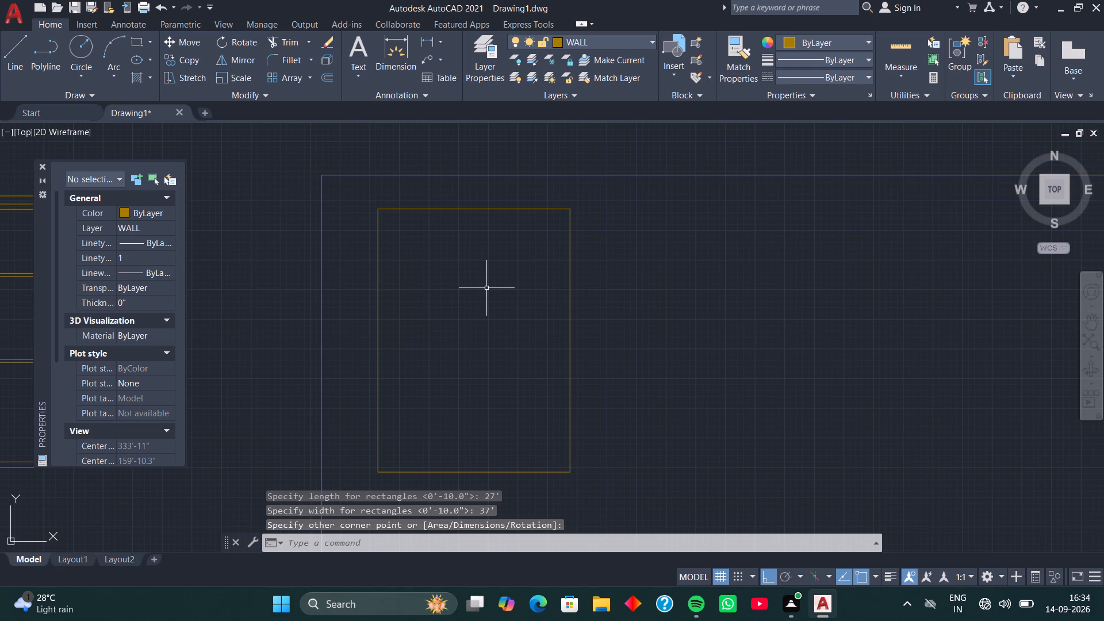
Offset the 27' by 37' rectangle 9" inward to form the outer walls.
{"action": "key", "text": "o"}
{"action": "key", "text": "space"}
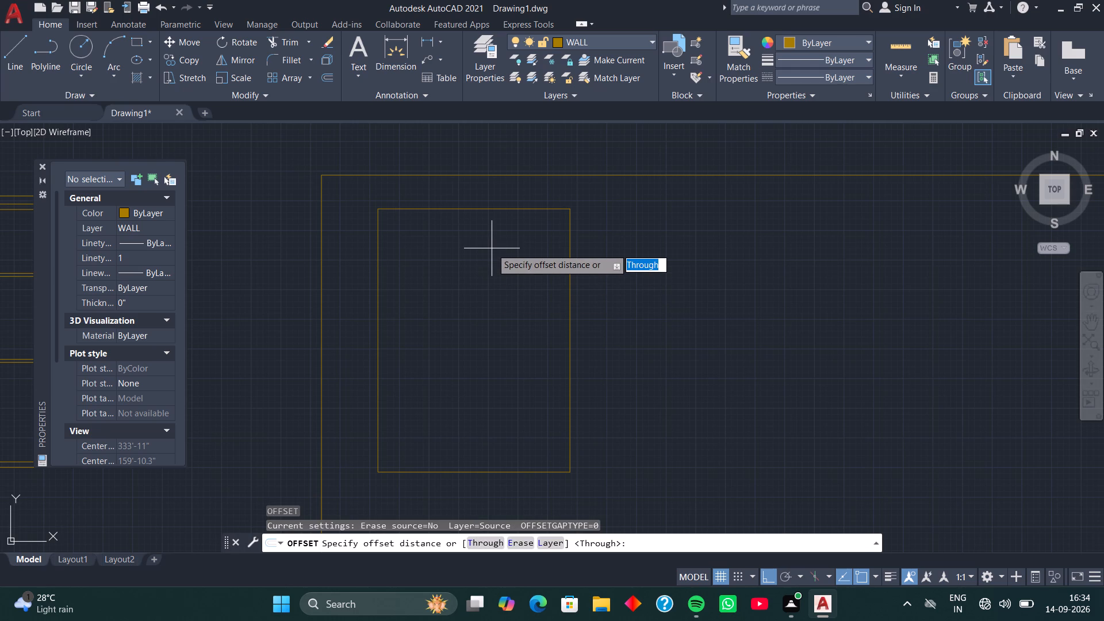
{"action": "key", "text": "space"}
{"action": "left_click", "coordinate": [494, 210]}
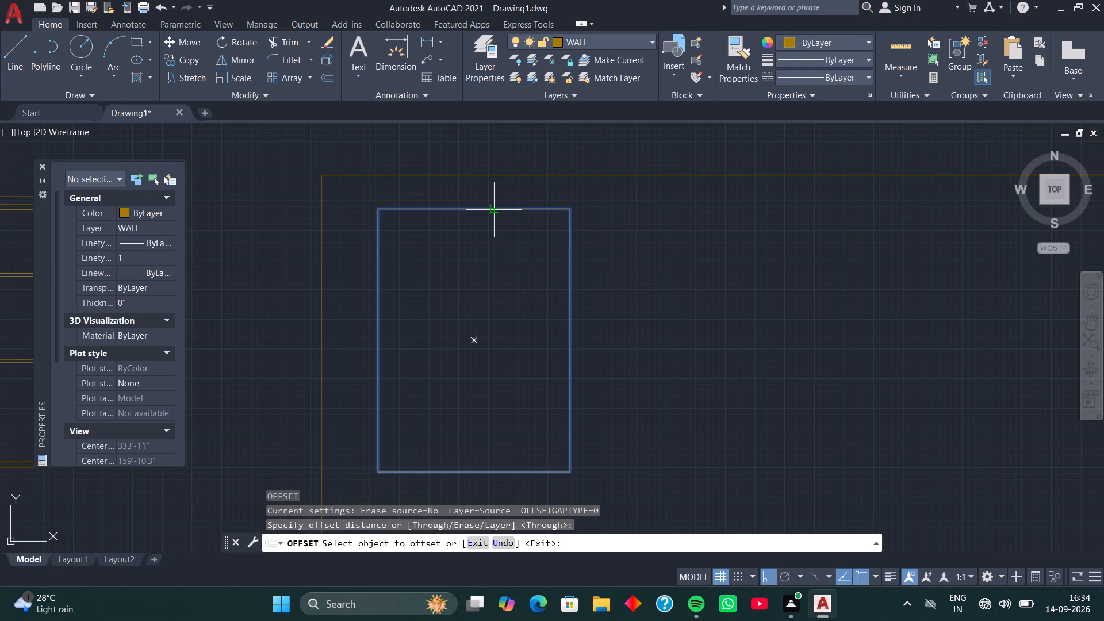
{"action": "key", "text": "9"}
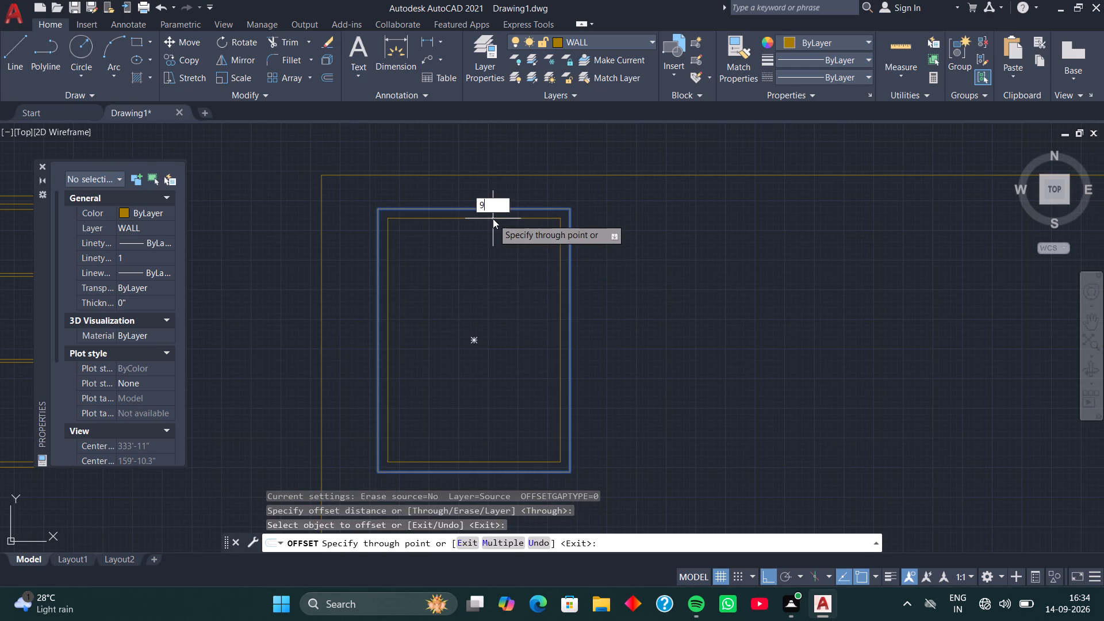
{"action": "key", "text": "Return"}
{"action": "key", "text": "space"}
Explode both the outer and inner wall rectangles into separate lines.
{"action": "left_click", "coordinate": [504, 185]}
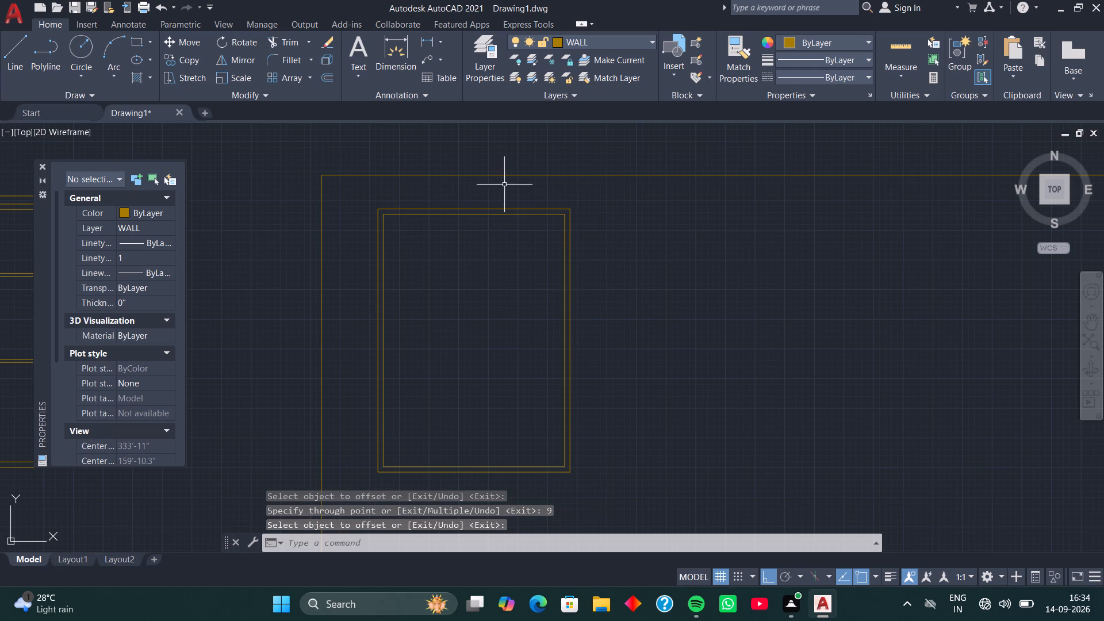
{"action": "left_click", "coordinate": [481, 228]}
{"action": "type", "text": "X"}
{"action": "key", "text": "space"}
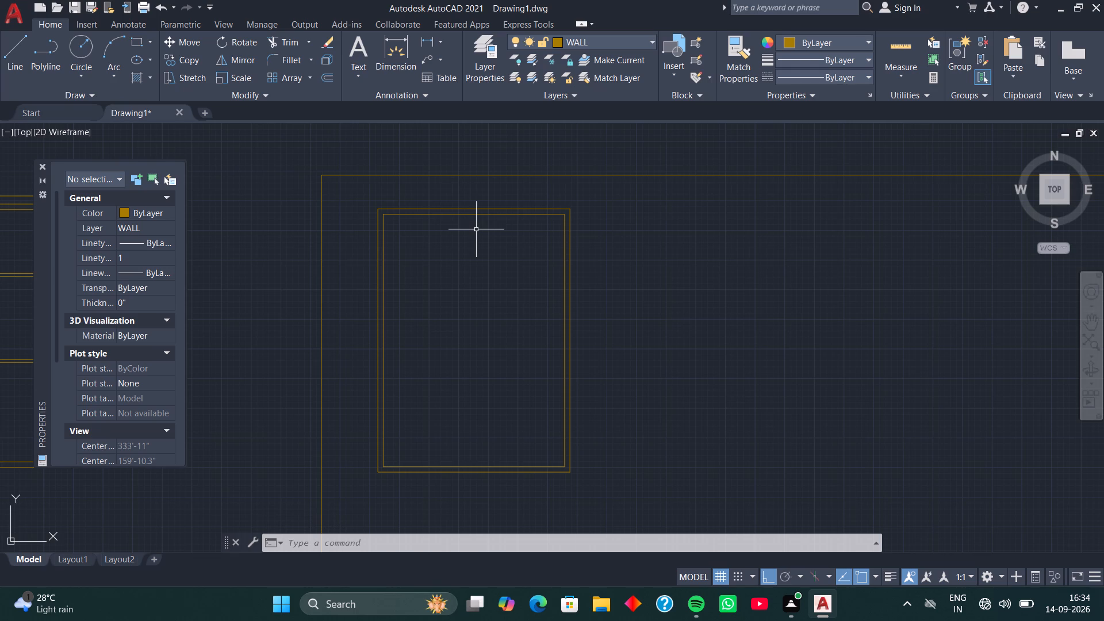
Offset the left outer wall's inner line 9' into the plan for the first room's width.
{"action": "scroll", "coordinate": [400, 225], "scroll_direction": "up", "scroll_amount": 2}
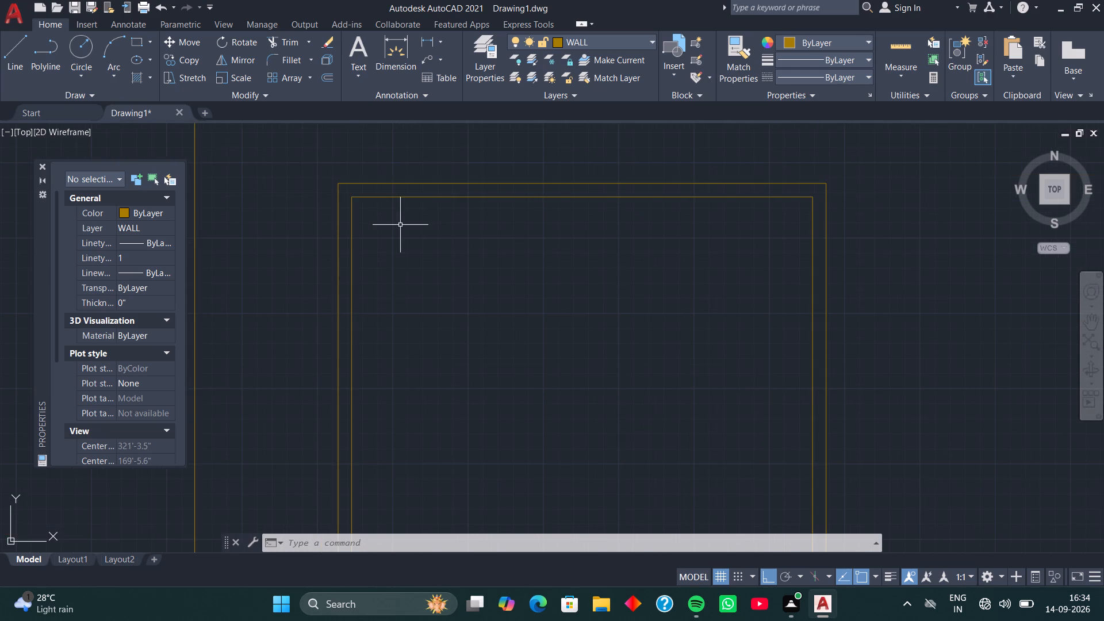
{"action": "middle_click_drag", "start_coordinate": [400, 225], "coordinate": [405, 260]}
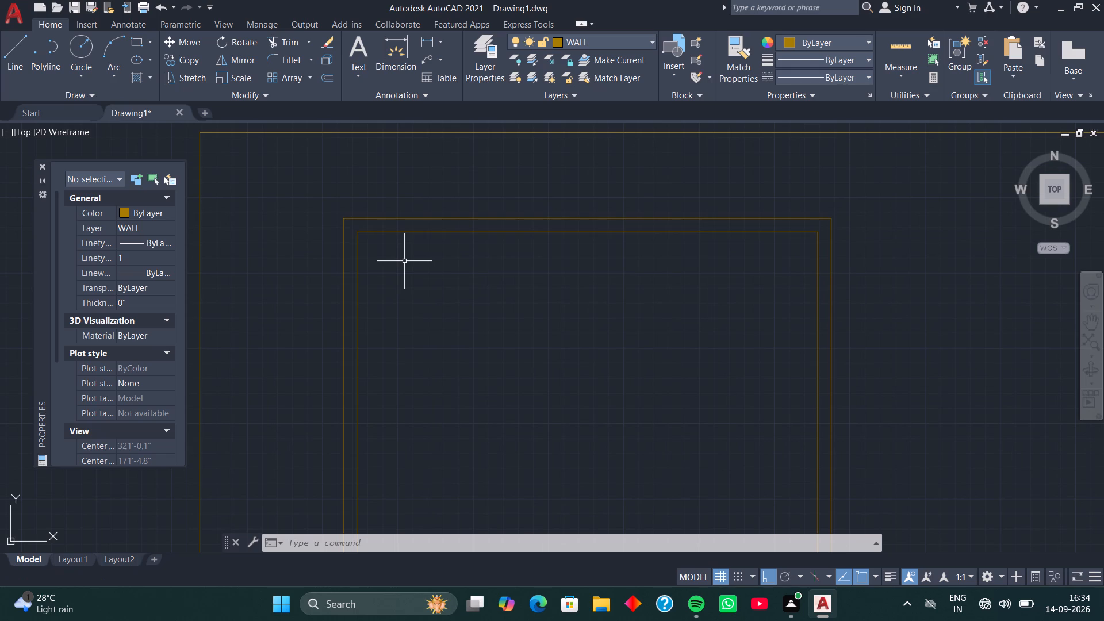
{"action": "key", "text": "o"}
{"action": "key", "text": "space"}
{"action": "key", "text": "space"}
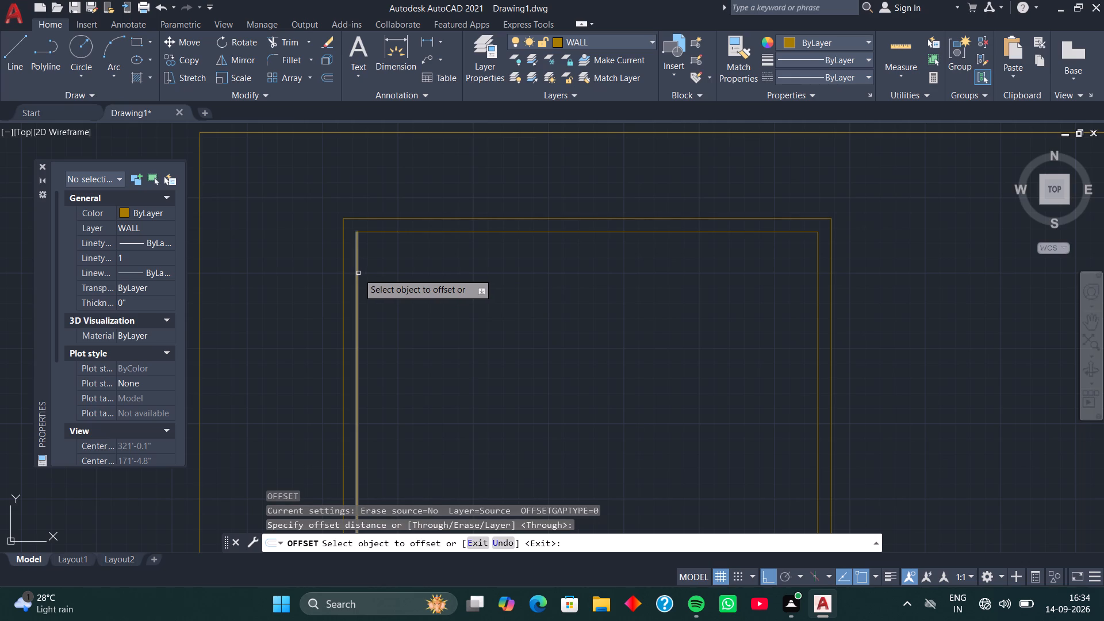
{"action": "left_click", "coordinate": [358, 273]}
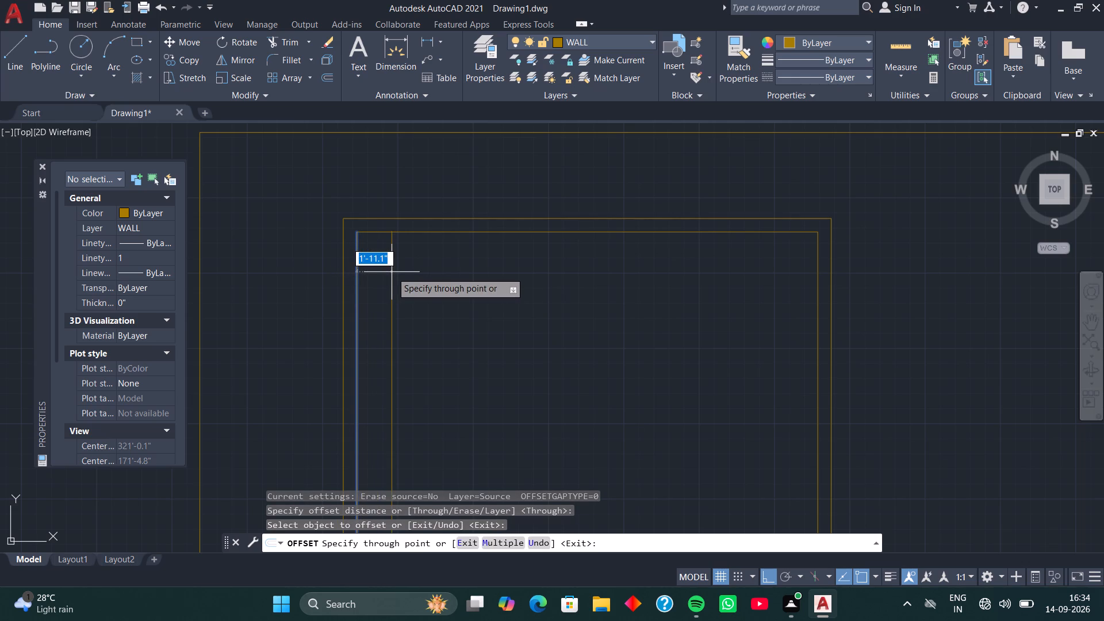
{"action": "type", "text": "9'"}
{"action": "key", "text": "Return"}
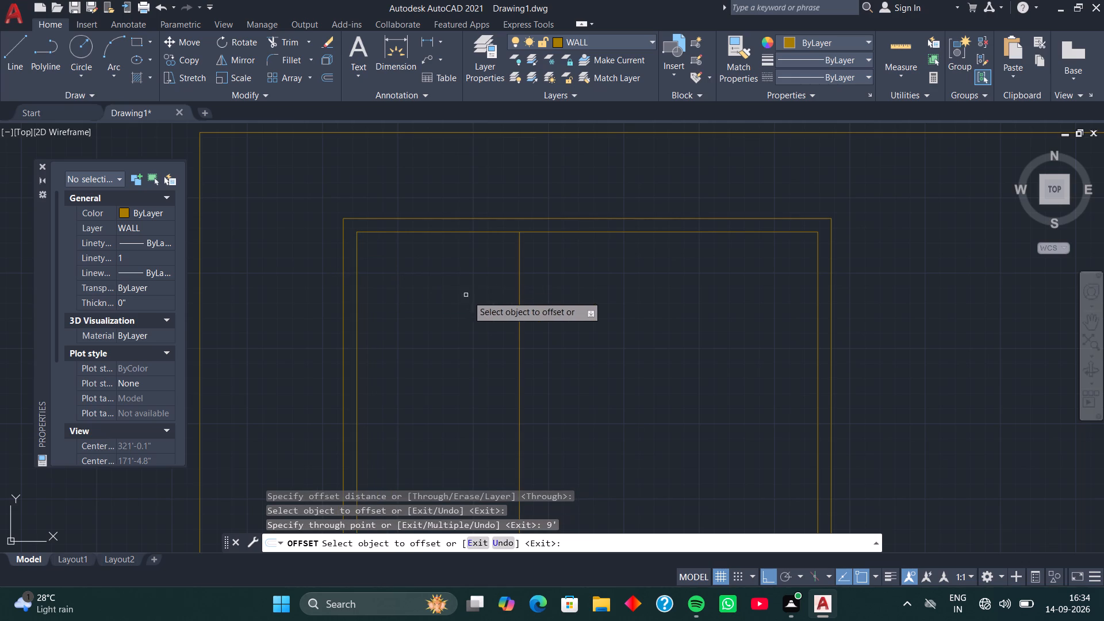
Offset the first room's dividing line 5" away from the room to form the first vertical partition.
{"action": "left_click", "coordinate": [519, 319]}
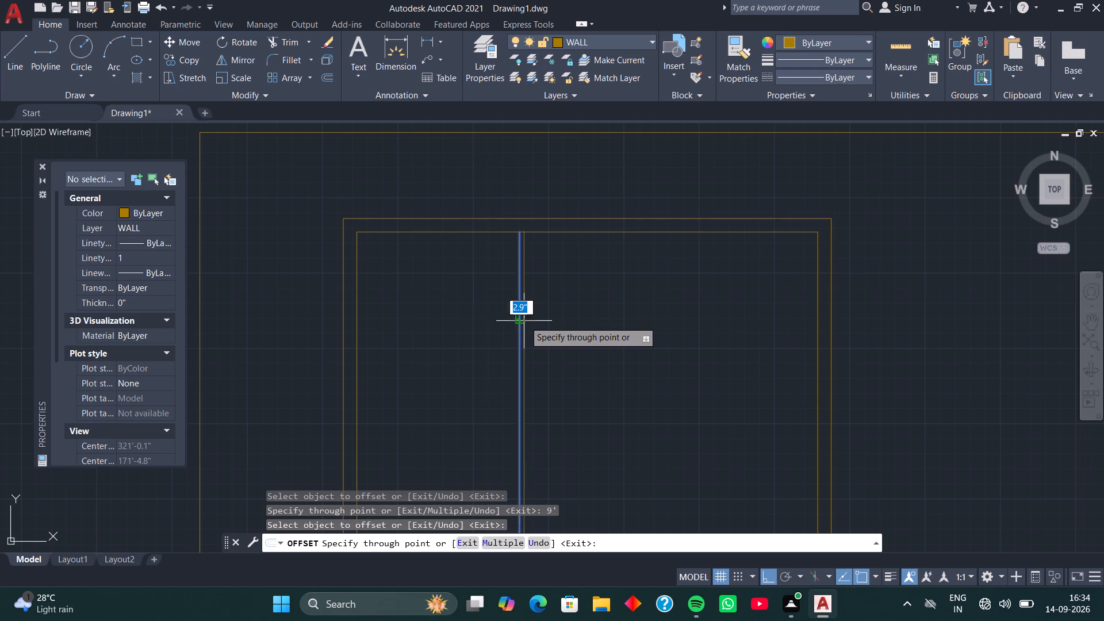
{"action": "key", "text": "5"}
{"action": "key", "text": "Return"}
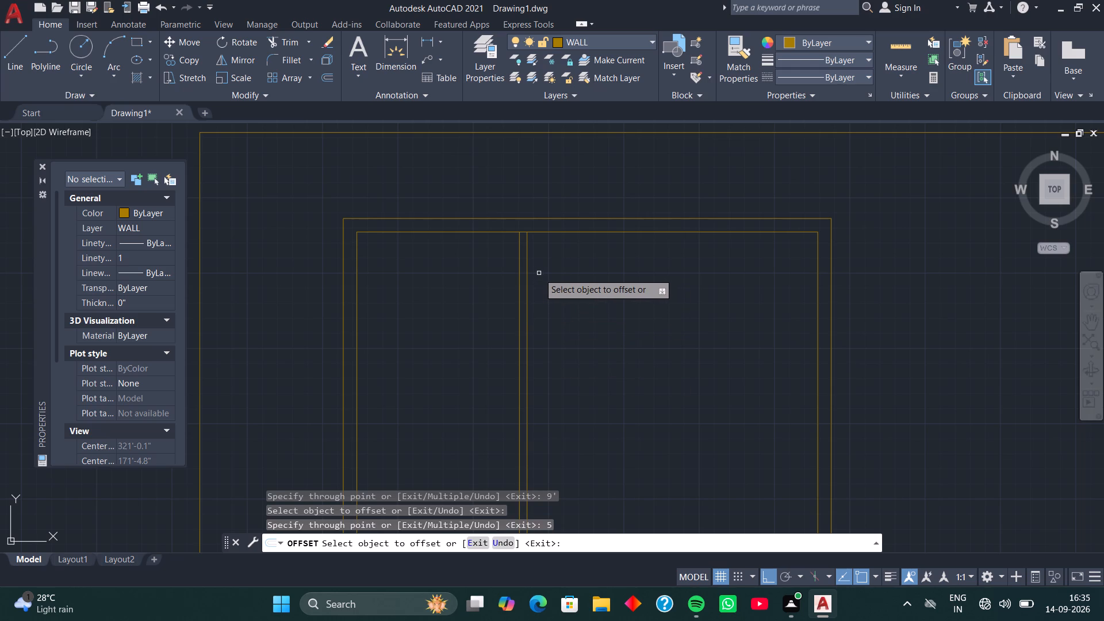
Form a second 5" vertical partition spaced 4'6" to the right of the first partition using Offset.
{"action": "scroll", "coordinate": [539, 273], "scroll_direction": "up", "scroll_amount": 2}
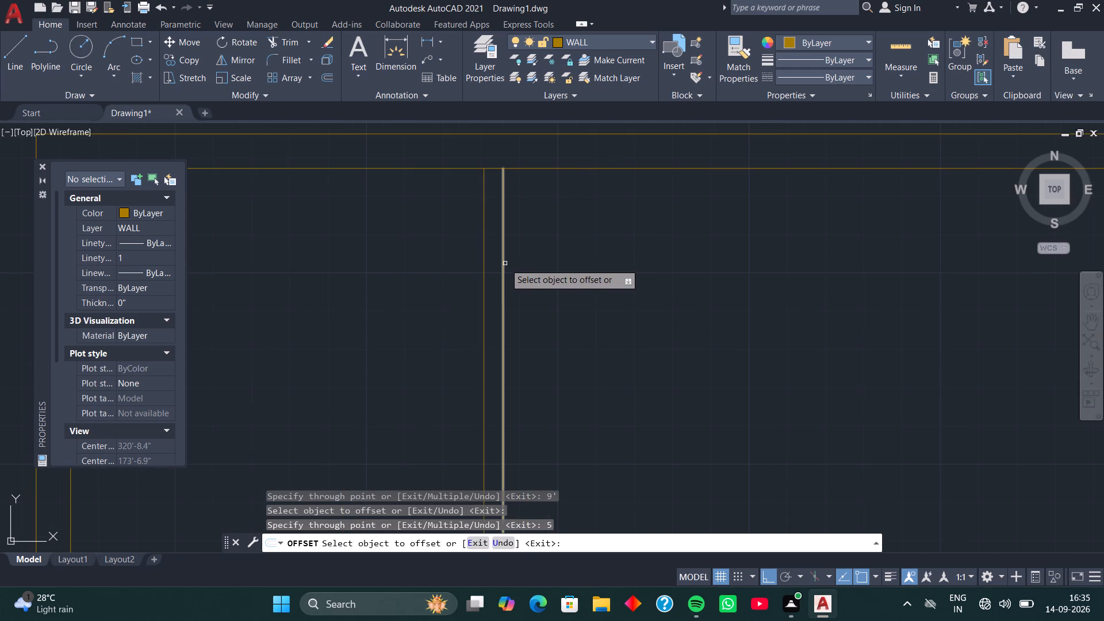
{"action": "left_click", "coordinate": [505, 263]}
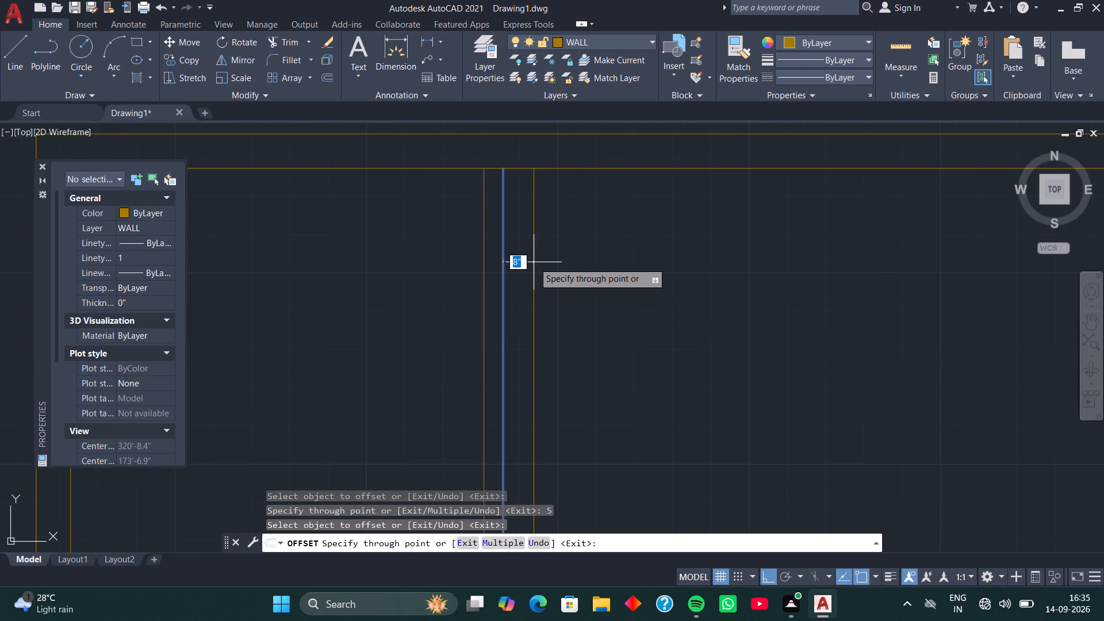
{"action": "type", "text": "4'"}
{"action": "key", "text": "6"}
{"action": "key", "text": "Return"}
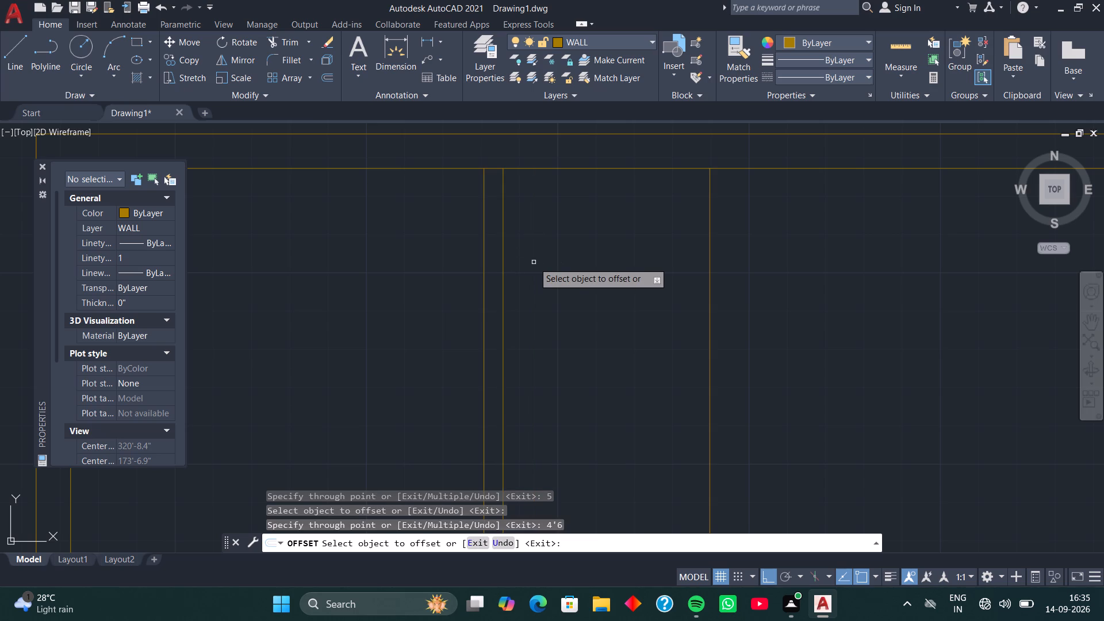
{"action": "left_click", "coordinate": [710, 280]}
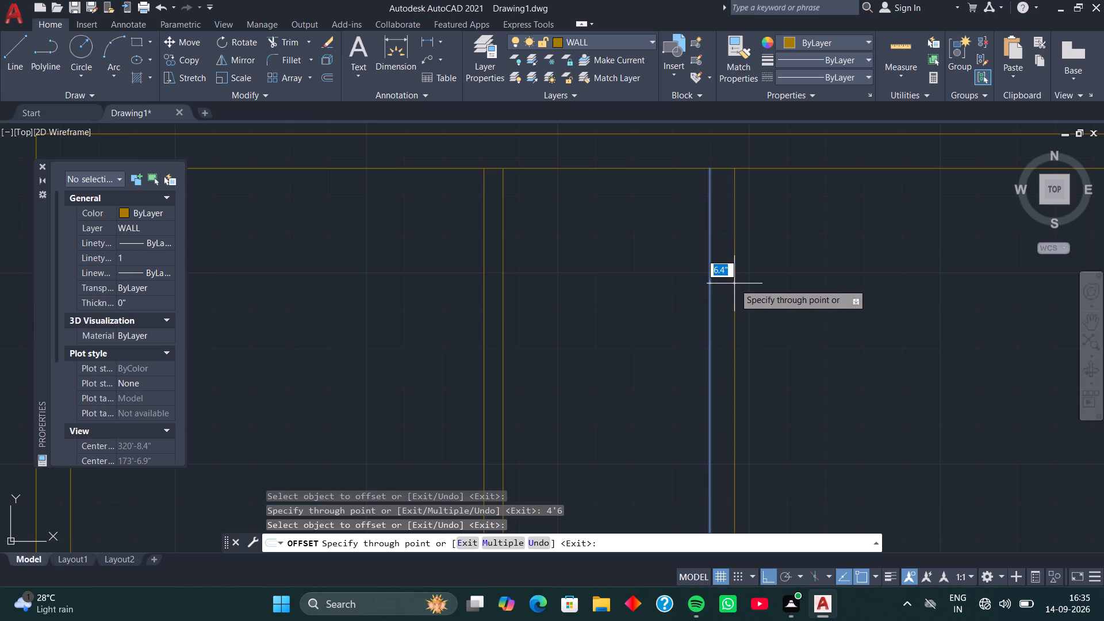
{"action": "key", "text": "5"}
{"action": "key", "text": "Return"}
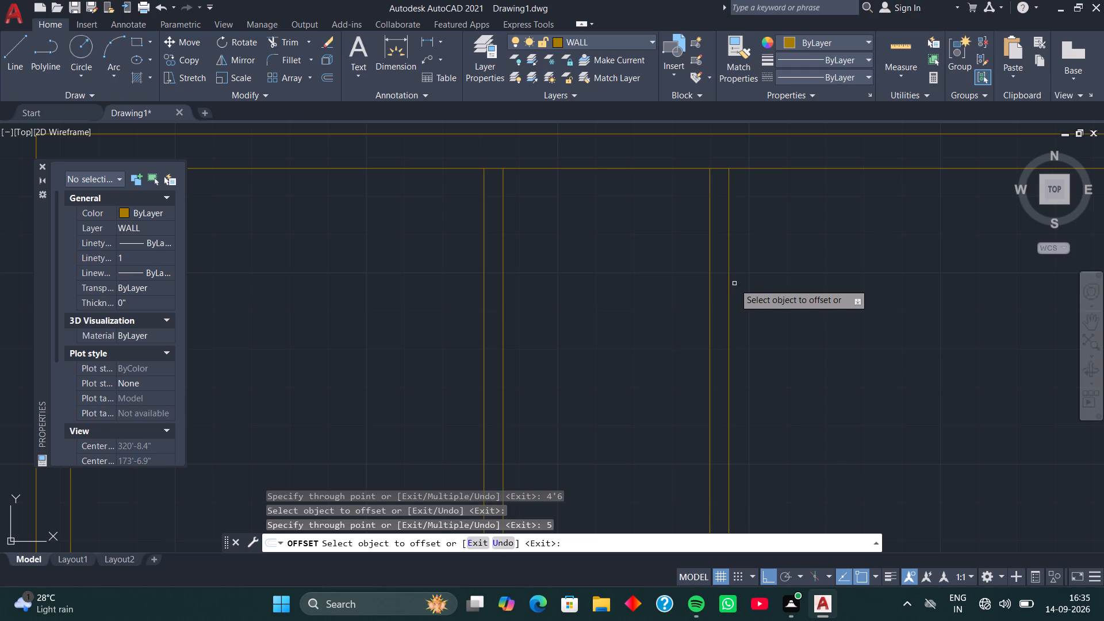
{"action": "scroll", "coordinate": [660, 243], "scroll_direction": "down", "scroll_amount": 1}
{"action": "middle_click_drag", "start_coordinate": [653, 229], "coordinate": [621, 267]}
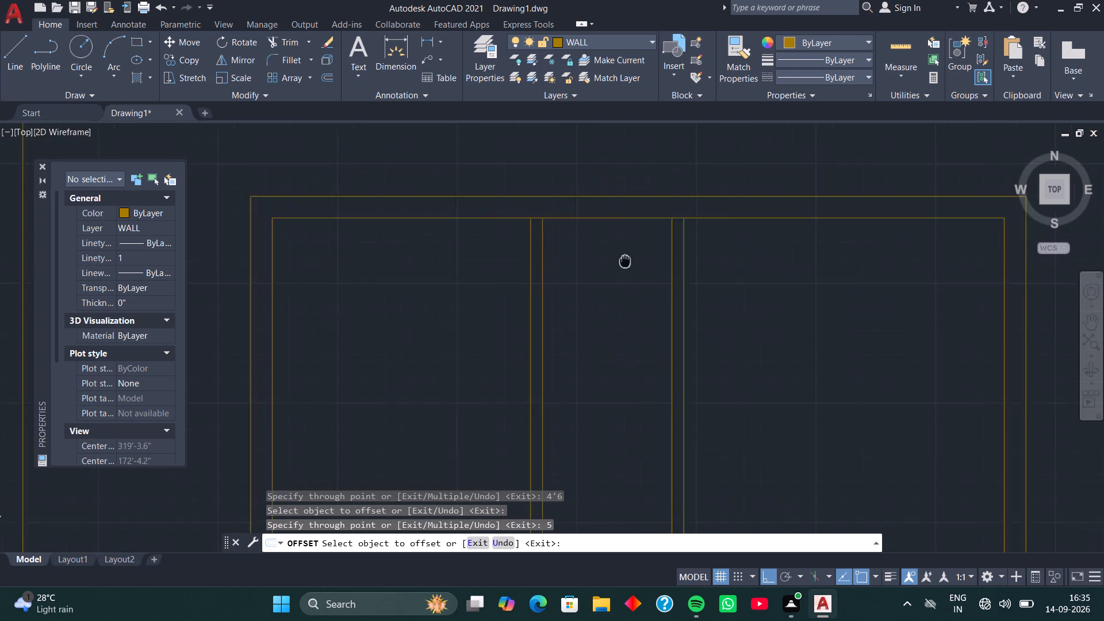
{"action": "middle_click_drag", "start_coordinate": [621, 267], "coordinate": [573, 304]}
{"action": "key", "text": "space"}
Trim the top wall's inner line between the two lines of each vertical partition to open both junctions.
{"action": "key", "text": "t"}
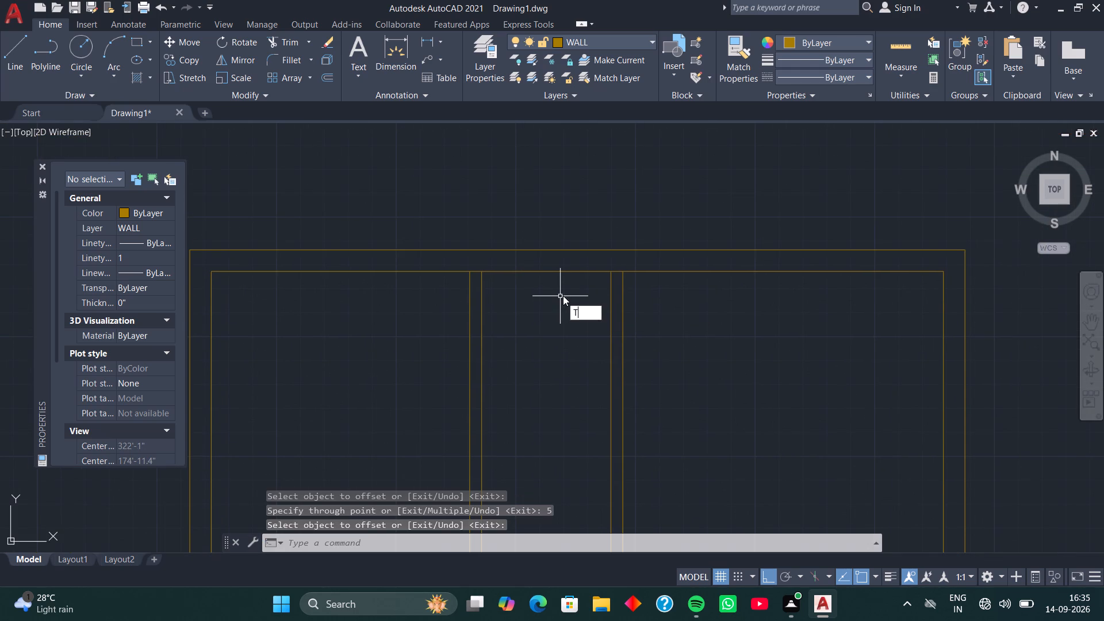
{"action": "key", "text": "r"}
{"action": "key", "text": "space"}
{"action": "scroll", "coordinate": [477, 271], "scroll_direction": "up", "scroll_amount": 2}
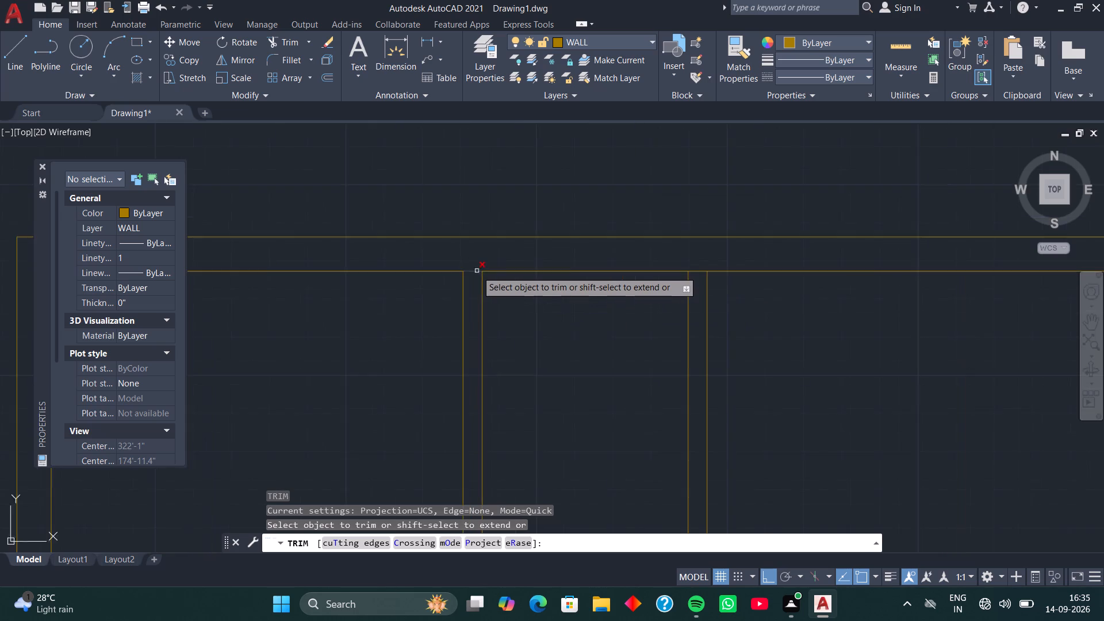
{"action": "scroll", "coordinate": [477, 271], "scroll_direction": "up", "scroll_amount": 2}
{"action": "left_click", "coordinate": [474, 270]}
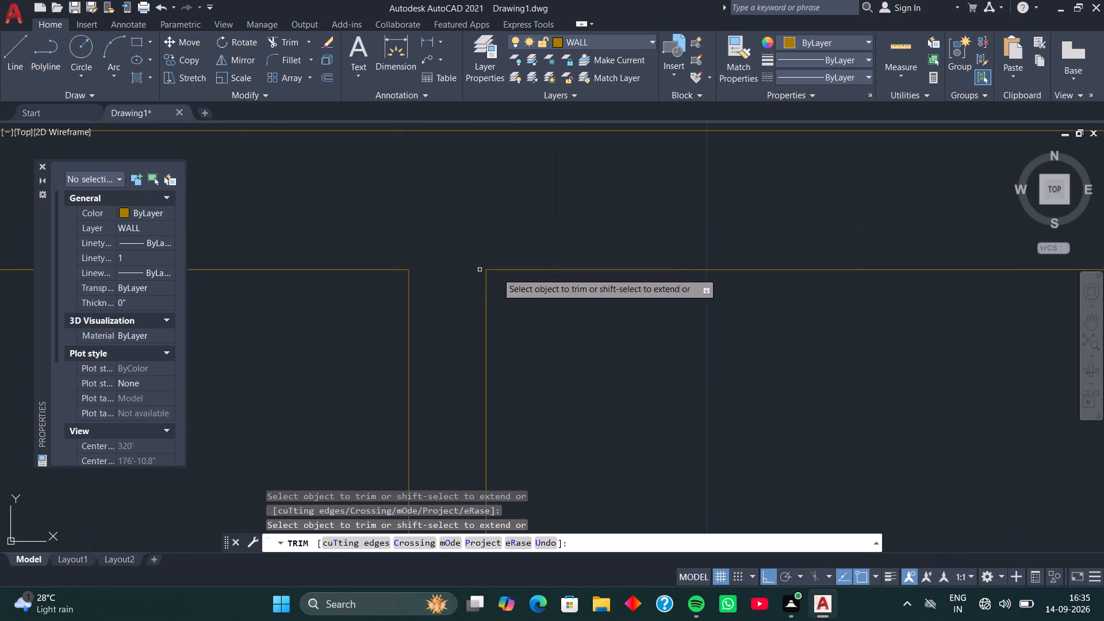
{"action": "scroll", "coordinate": [796, 274], "scroll_direction": "down", "scroll_amount": 3}
{"action": "middle_click_drag", "start_coordinate": [826, 298], "coordinate": [538, 252]}
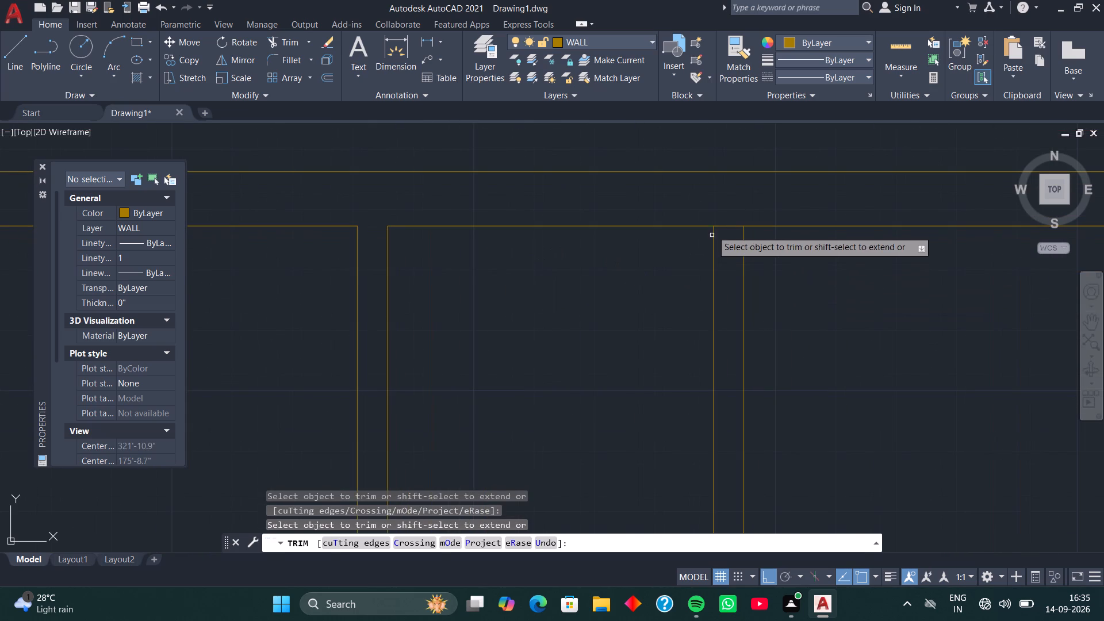
{"action": "left_click", "coordinate": [724, 226]}
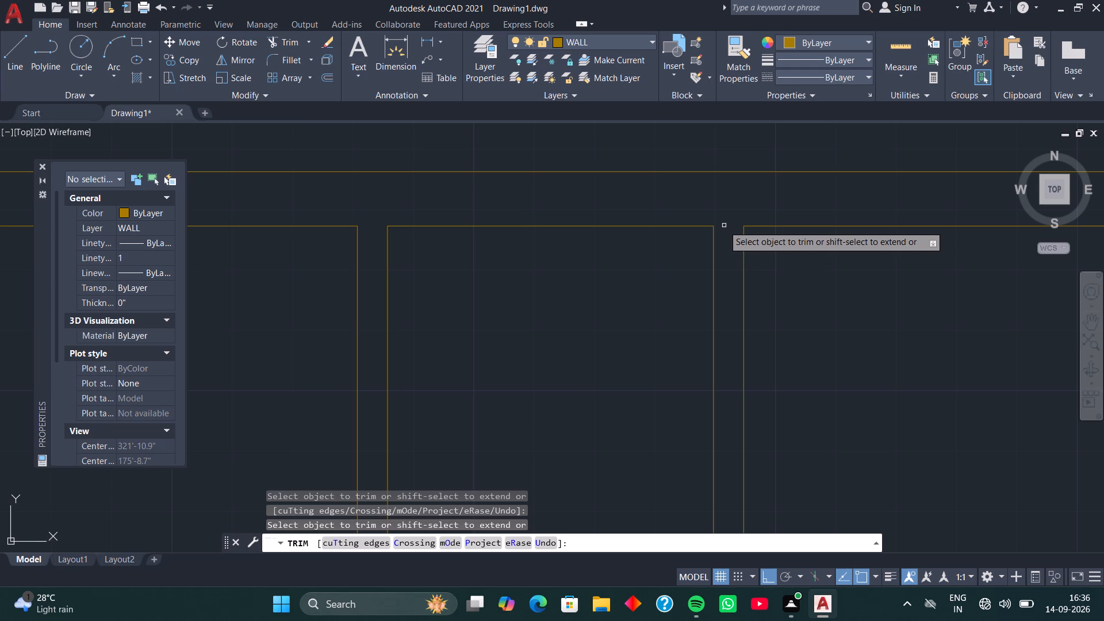
{"action": "scroll", "coordinate": [850, 294], "scroll_direction": "down", "scroll_amount": 3}
{"action": "middle_click_drag", "start_coordinate": [884, 316], "coordinate": [775, 254]}
{"action": "middle_click", "coordinate": [774, 254]}
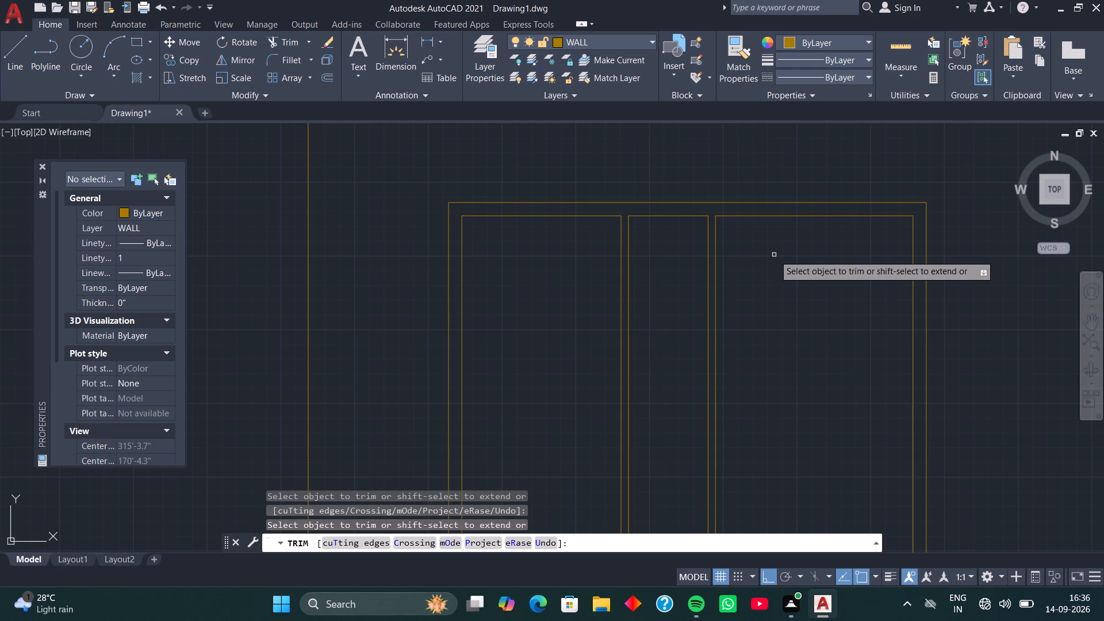
{"action": "key", "text": "space"}
Start another Offset using the Through option for the second plan's walls.
{"action": "type", "text": "O"}
{"action": "key", "text": "space"}
{"action": "key", "text": "space"}
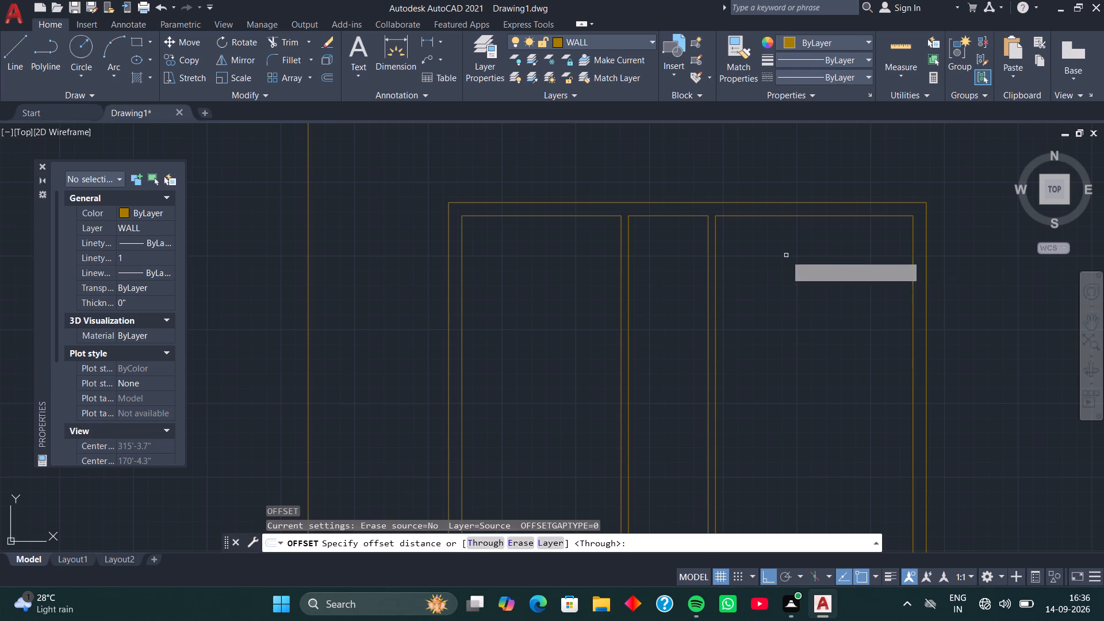
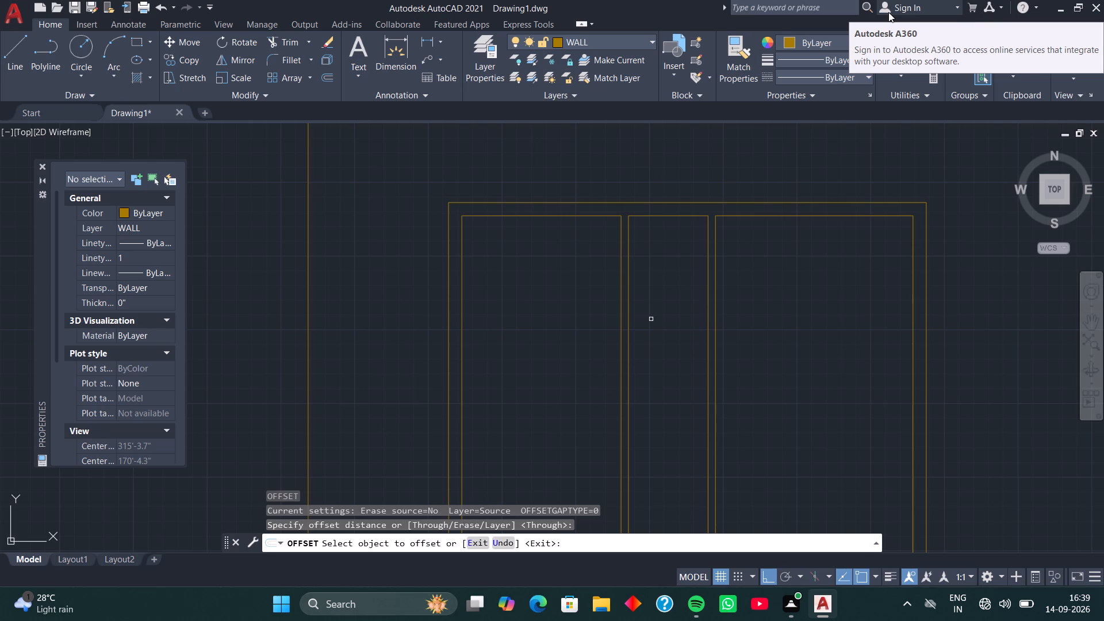
Form a 5" horizontal partition in the left bay by offsetting the top wall's inner line 9' down, then that line 5" further.
{"action": "right_click_drag", "start_coordinate": [985, 183], "coordinate": [1103, 379]}
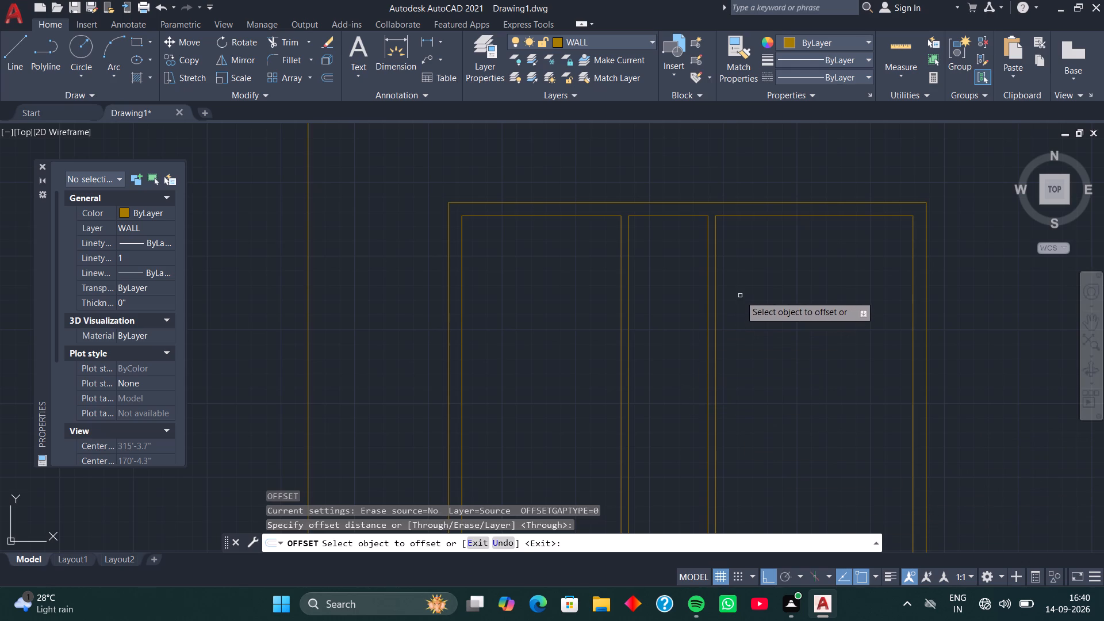
{"action": "left_click", "coordinate": [563, 215]}
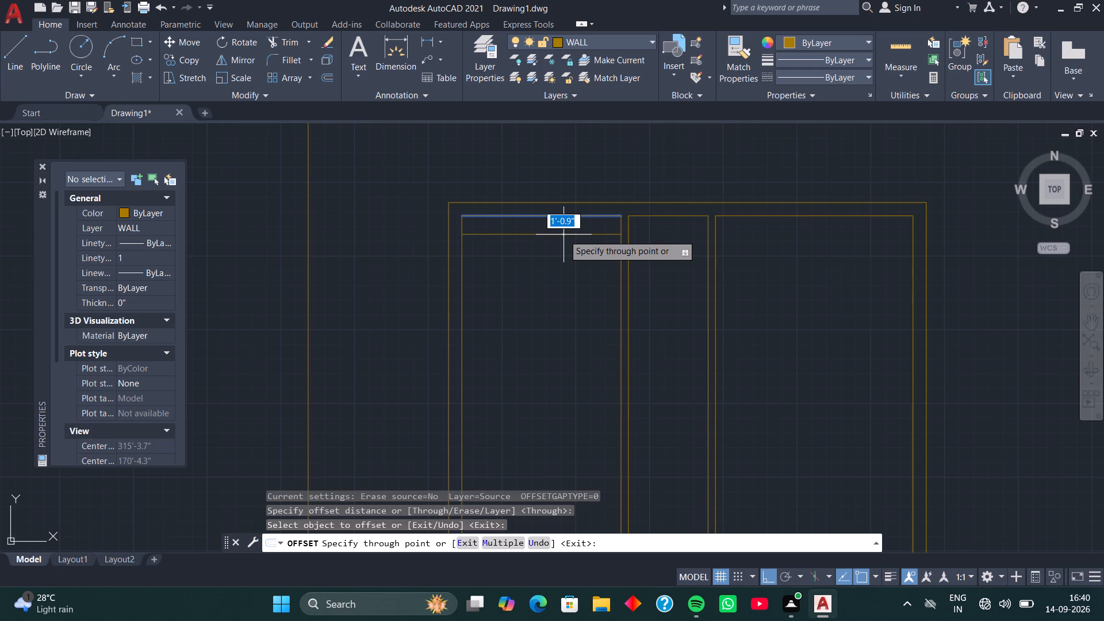
{"action": "key", "text": "9"}
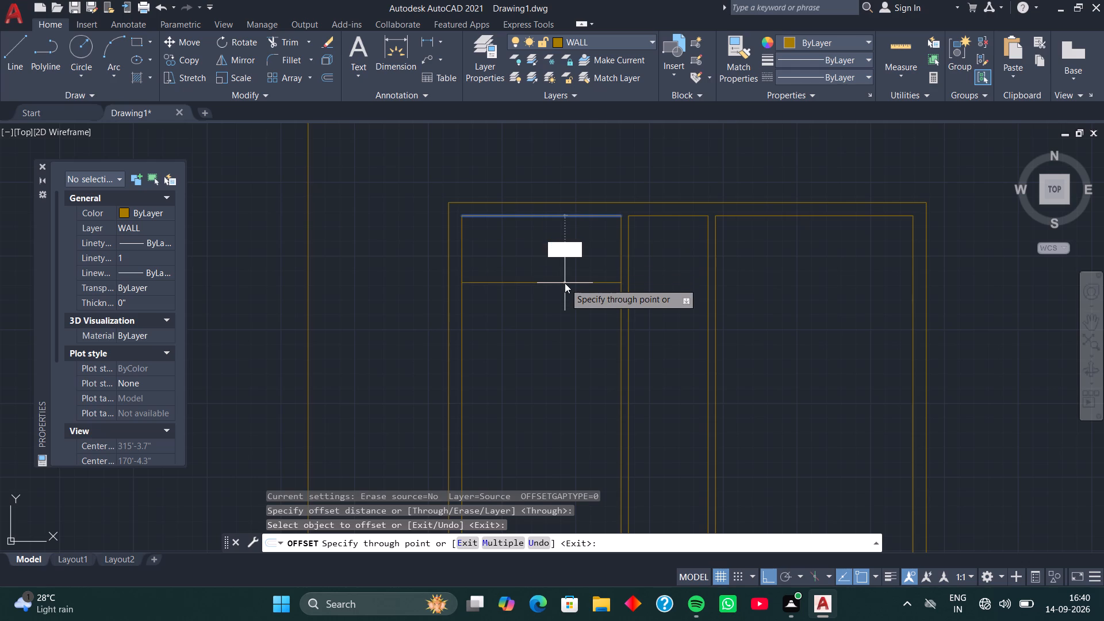
{"action": "key", "text": "apostrophe"}
{"action": "key", "text": "Return"}
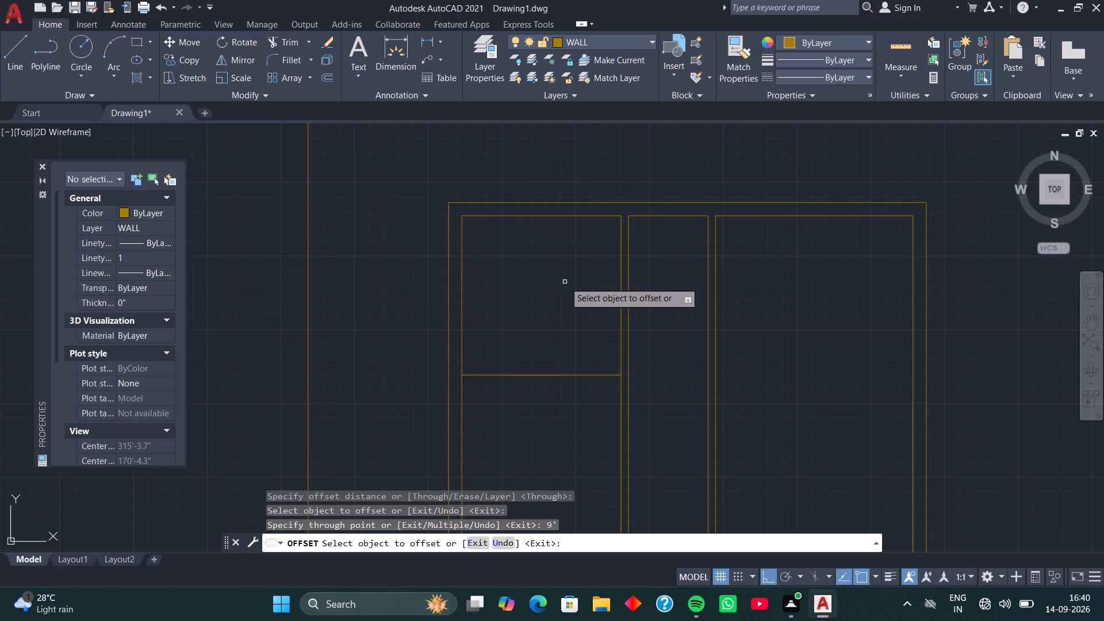
{"action": "scroll", "coordinate": [565, 281], "scroll_direction": "down", "scroll_amount": 1}
{"action": "middle_click_drag", "start_coordinate": [561, 294], "coordinate": [556, 240]}
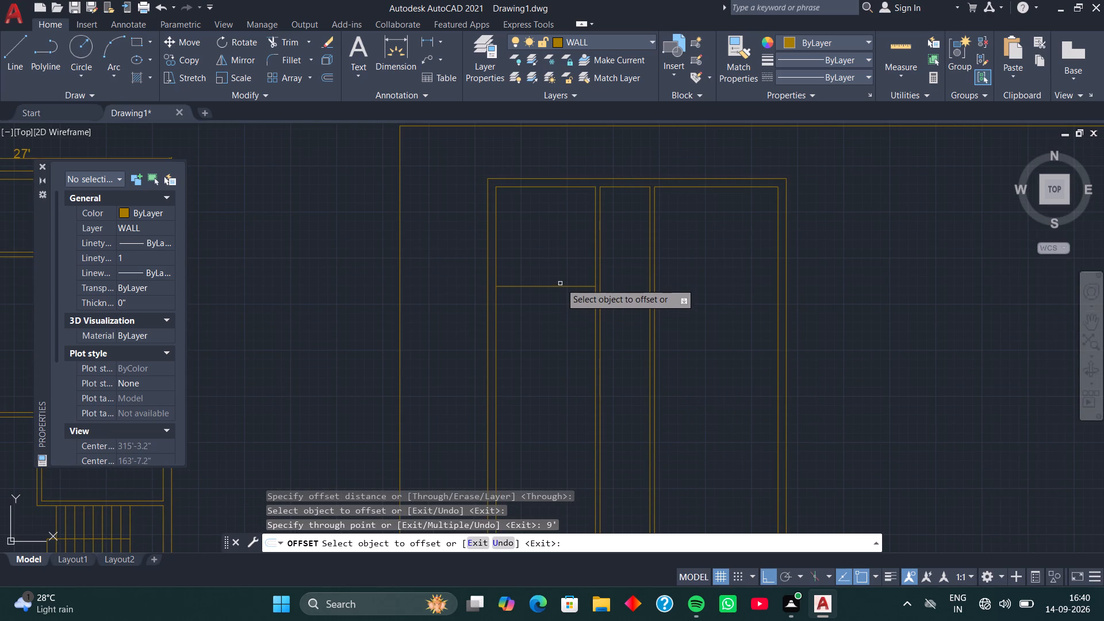
{"action": "left_click", "coordinate": [561, 286]}
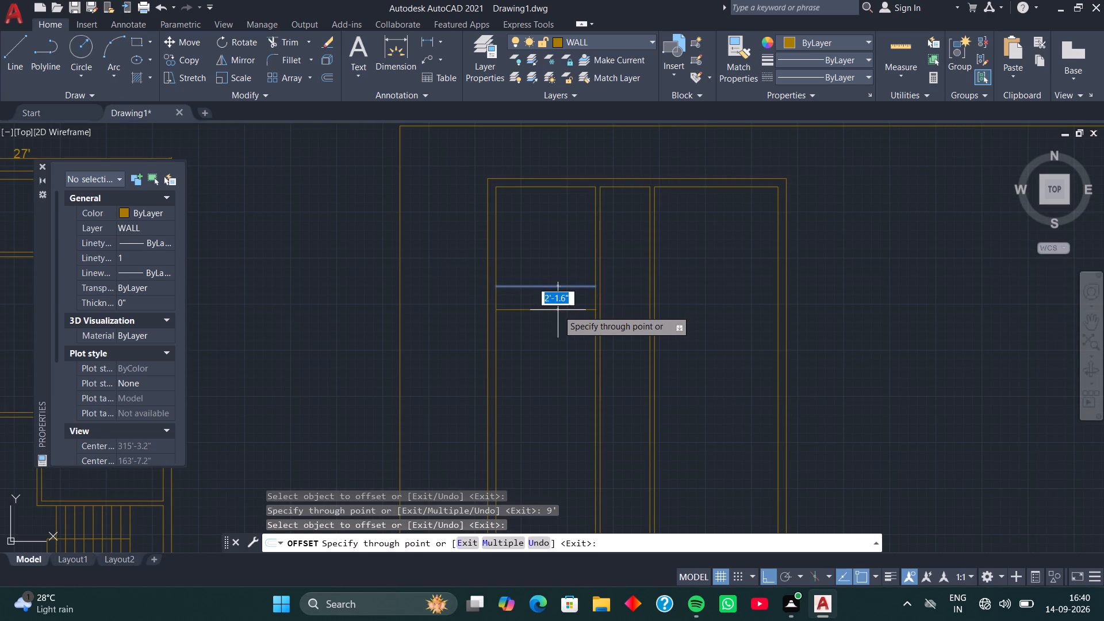
{"action": "key", "text": "5"}
{"action": "key", "text": "Return"}
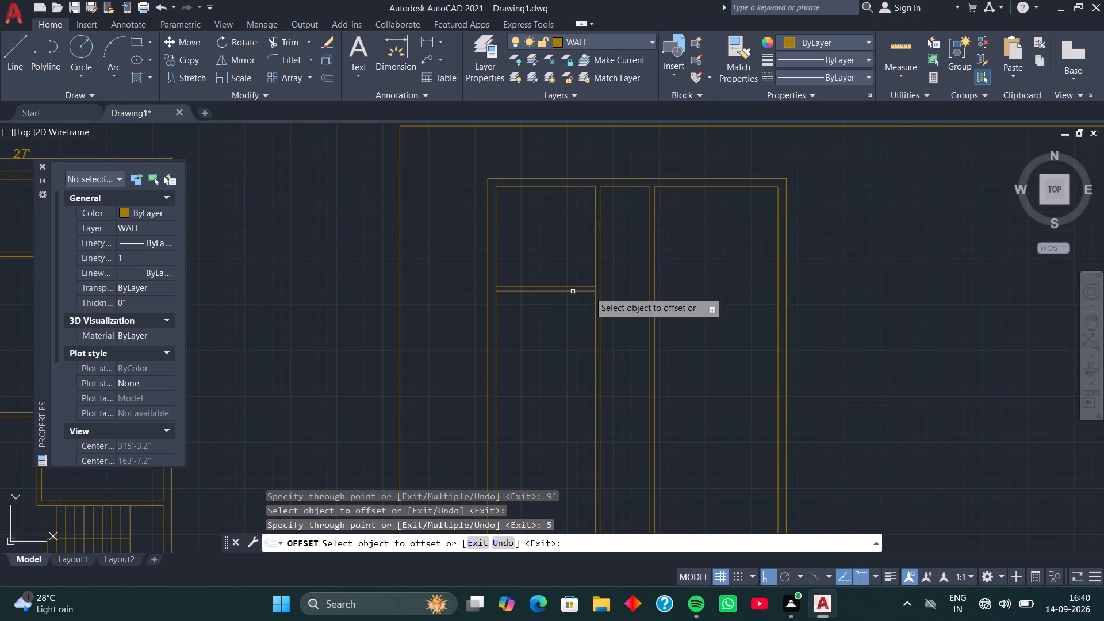
Form a 5" horizontal partition in the narrow middle bay, 6'7" below the top wall's inner line, using Offset.
{"action": "left_click", "coordinate": [627, 187]}
{"action": "key", "text": "6"}
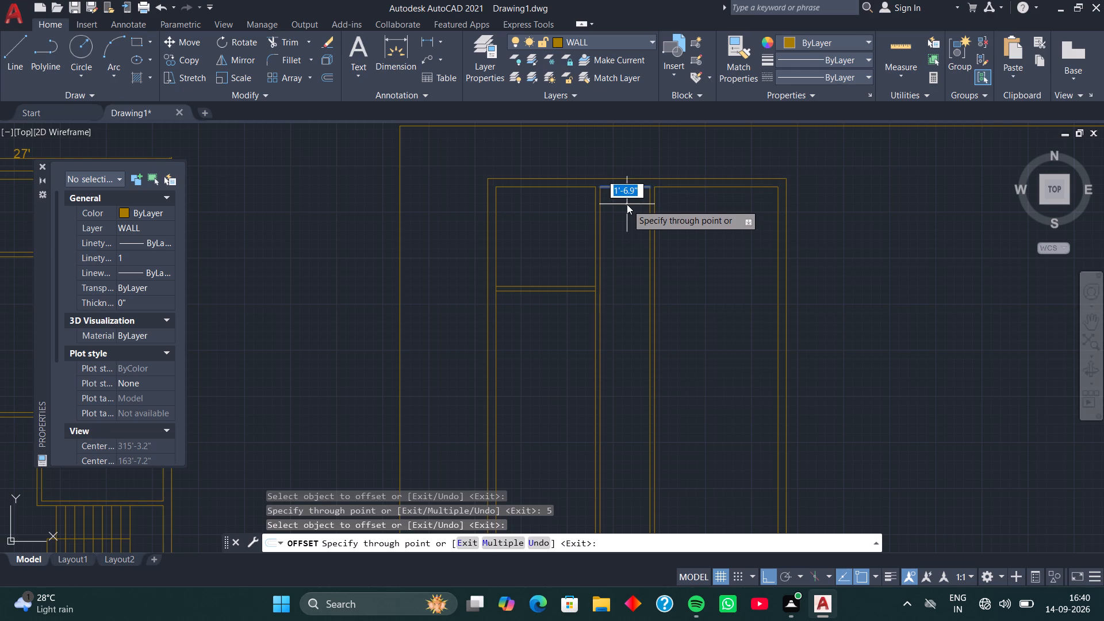
{"action": "key", "text": "apostrophe"}
{"action": "key", "text": "7"}
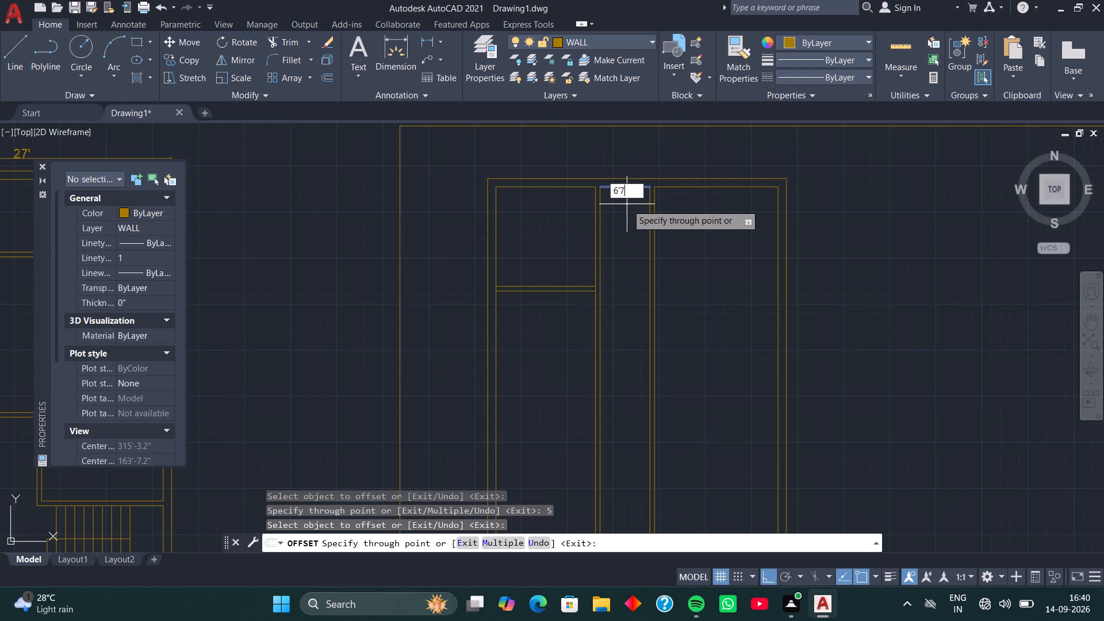
{"action": "key", "text": "Return"}
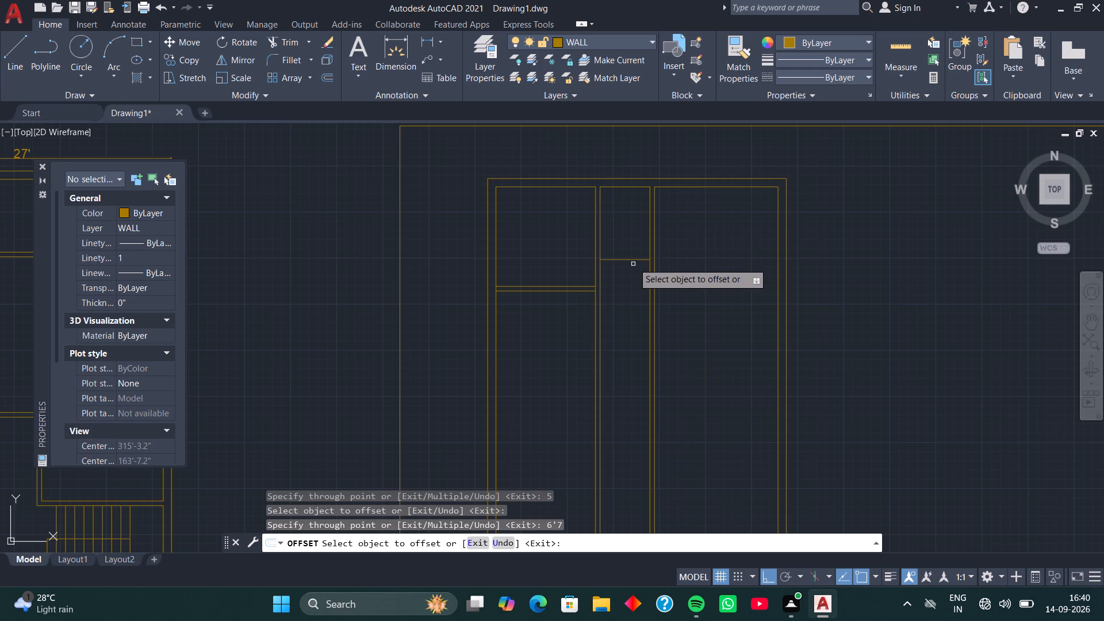
{"action": "left_click", "coordinate": [634, 259]}
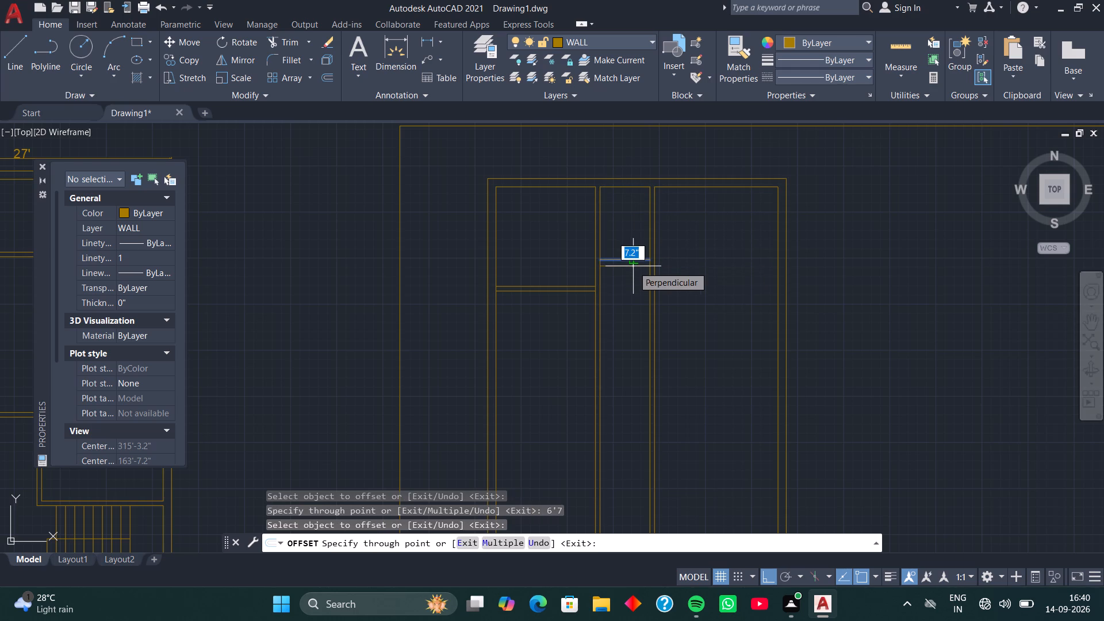
{"action": "key", "text": "5"}
{"action": "key", "text": "Return"}
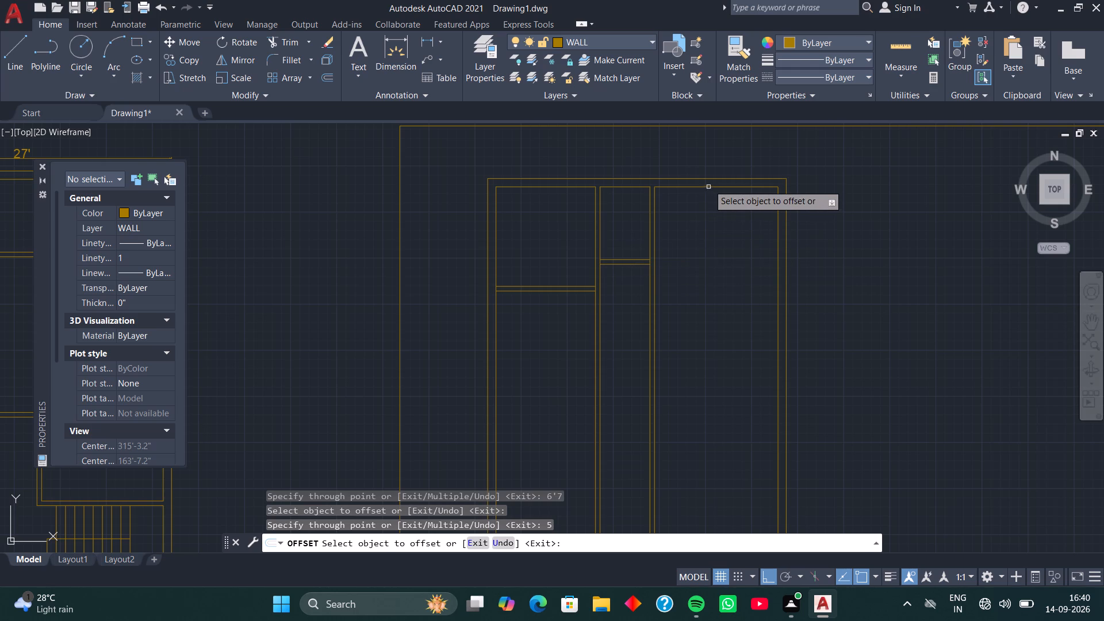
Form a 5" horizontal partition in the right bay, 11' below the top wall's inner line, using Offset.
{"action": "left_click", "coordinate": [708, 186]}
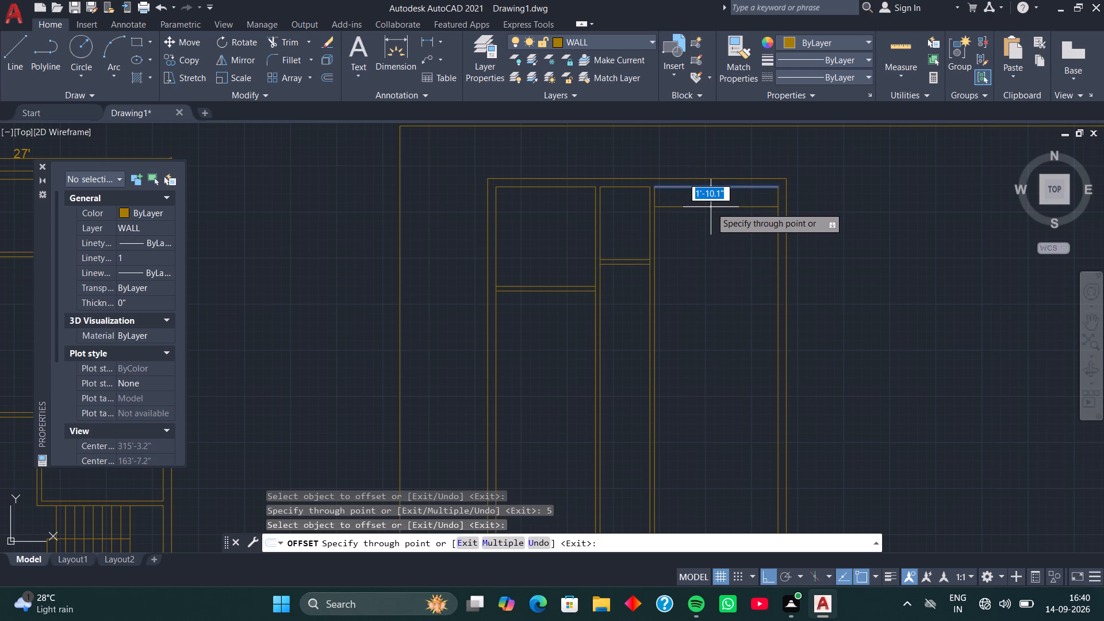
{"action": "type", "text": "11'"}
{"action": "key", "text": "Return"}
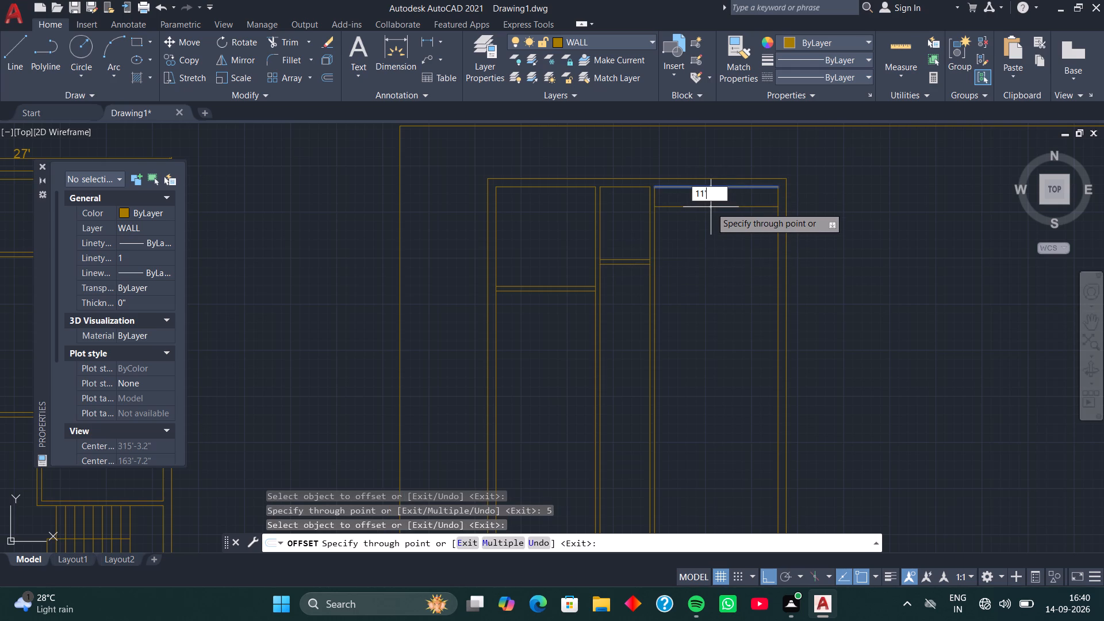
{"action": "middle_click_drag", "start_coordinate": [708, 228], "coordinate": [706, 178]}
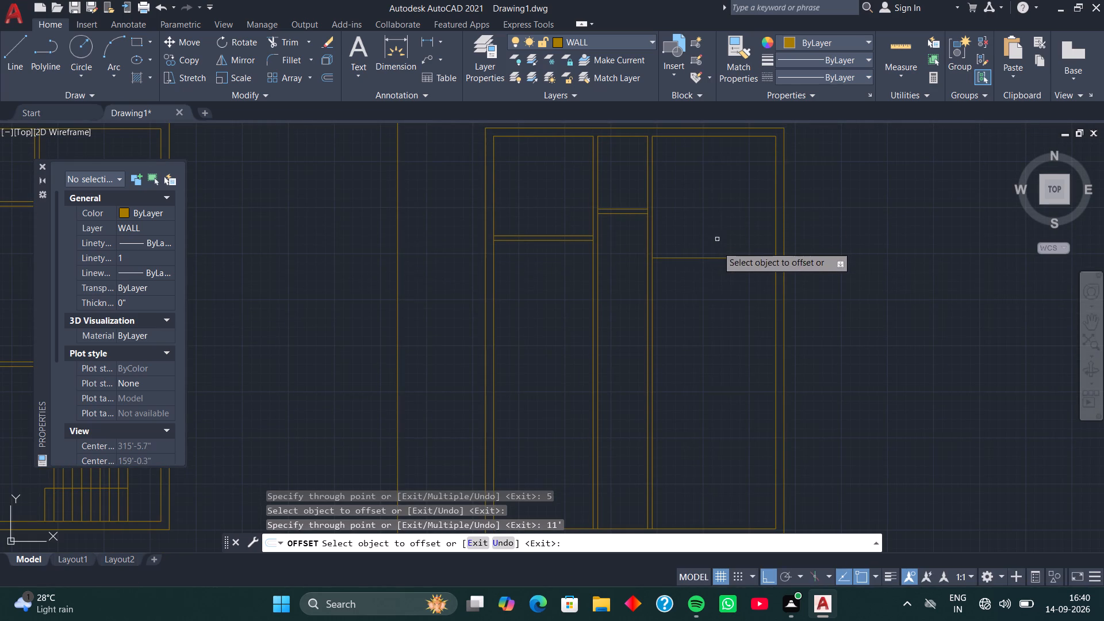
{"action": "left_click", "coordinate": [724, 259]}
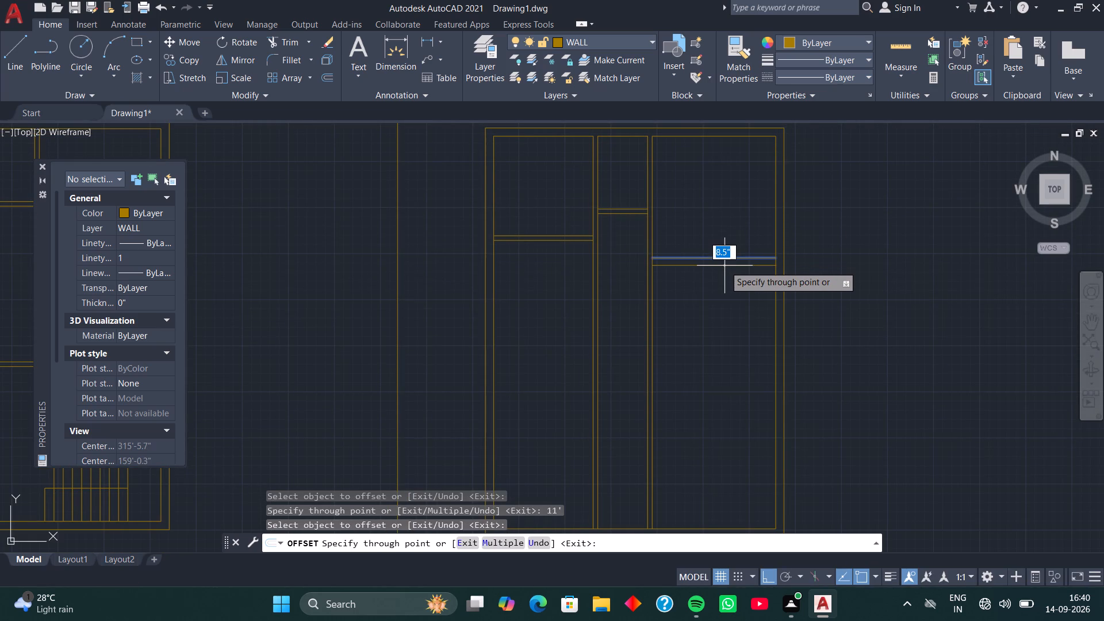
{"action": "key", "text": "5"}
{"action": "key", "text": "Return"}
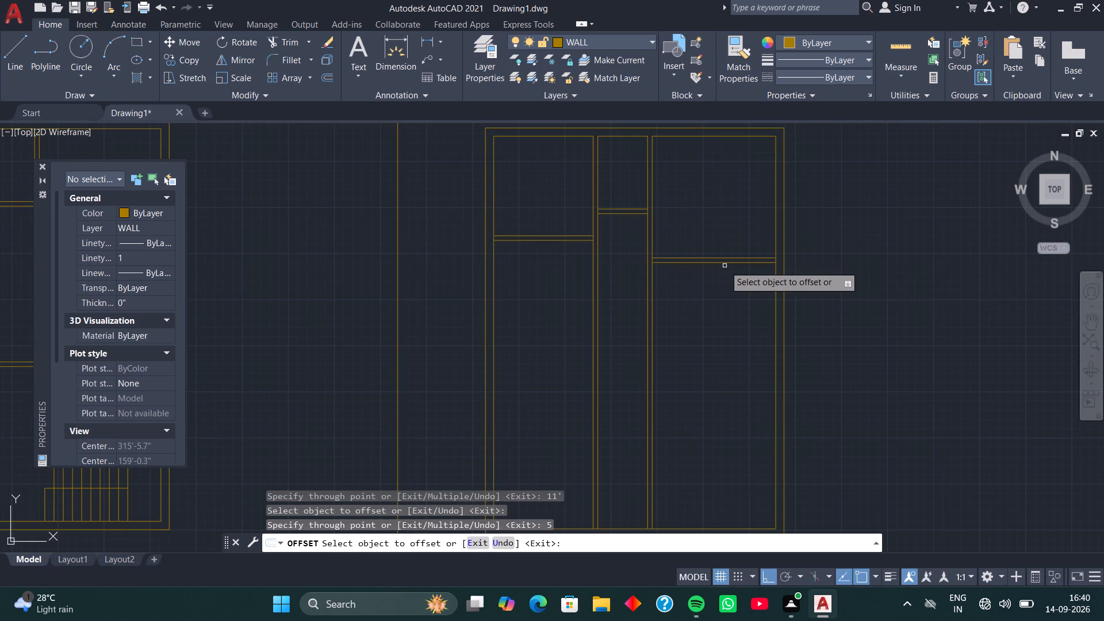
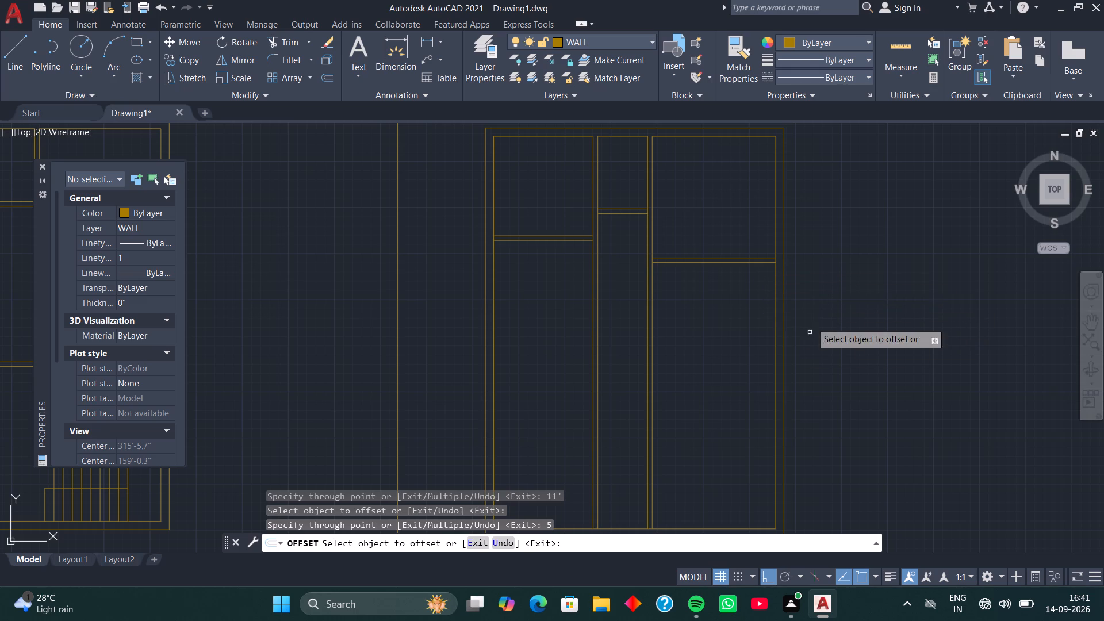
Trim the vertical wall lines between the two partition lines at both ends of the right bay's horizontal partition.
{"action": "scroll", "coordinate": [771, 260], "scroll_direction": "up", "scroll_amount": 4}
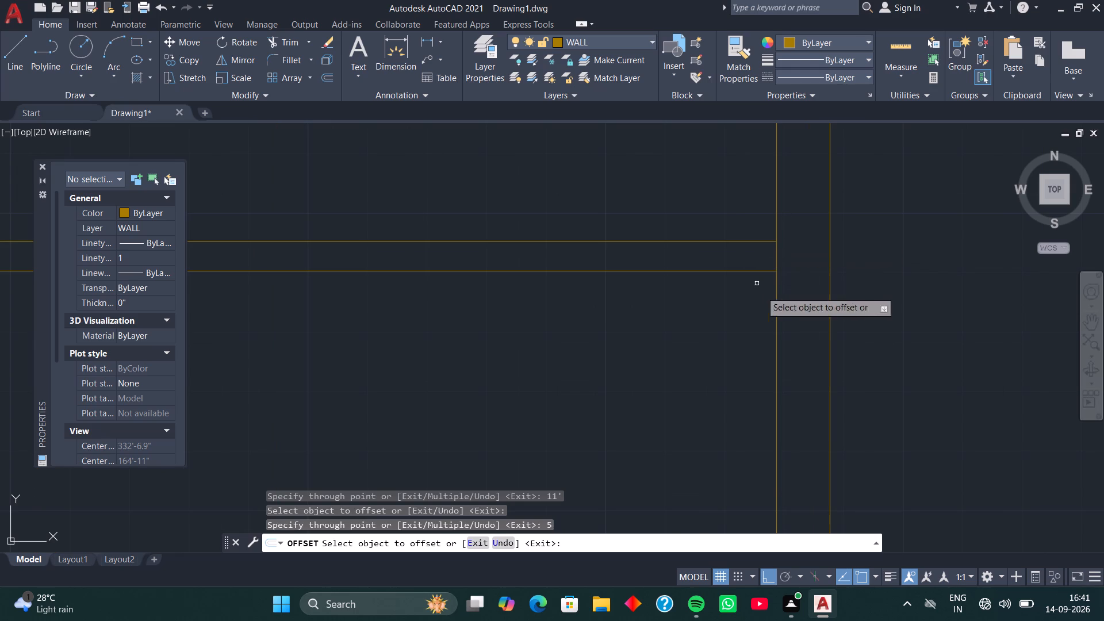
{"action": "scroll", "coordinate": [709, 327], "scroll_direction": "down", "scroll_amount": 2}
{"action": "middle_click_drag", "start_coordinate": [666, 339], "coordinate": [729, 334]}
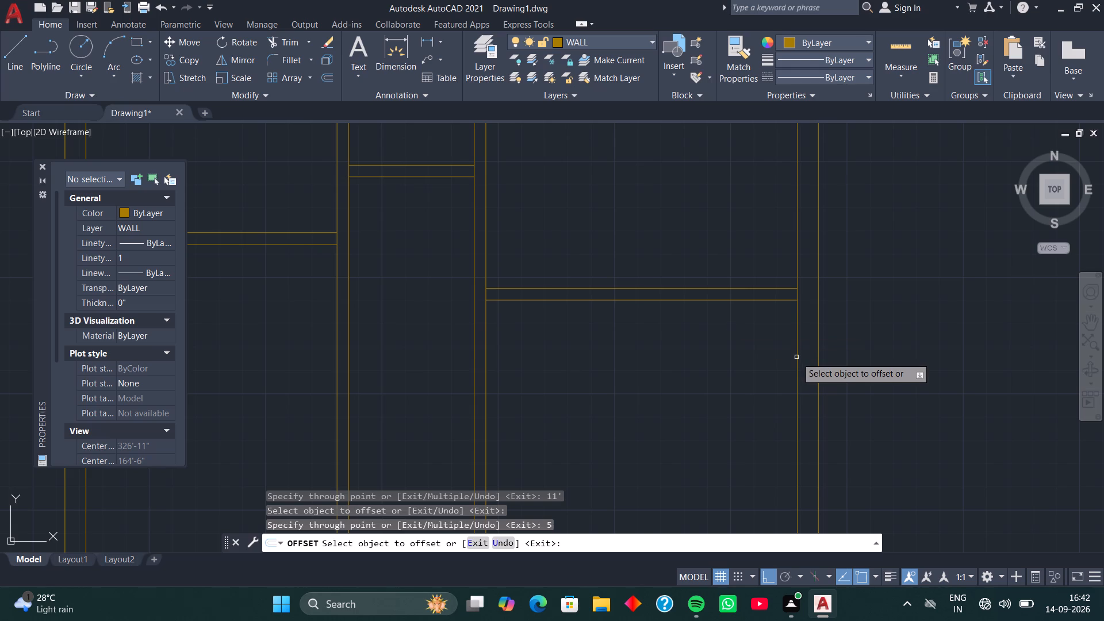
{"action": "key", "text": "space"}
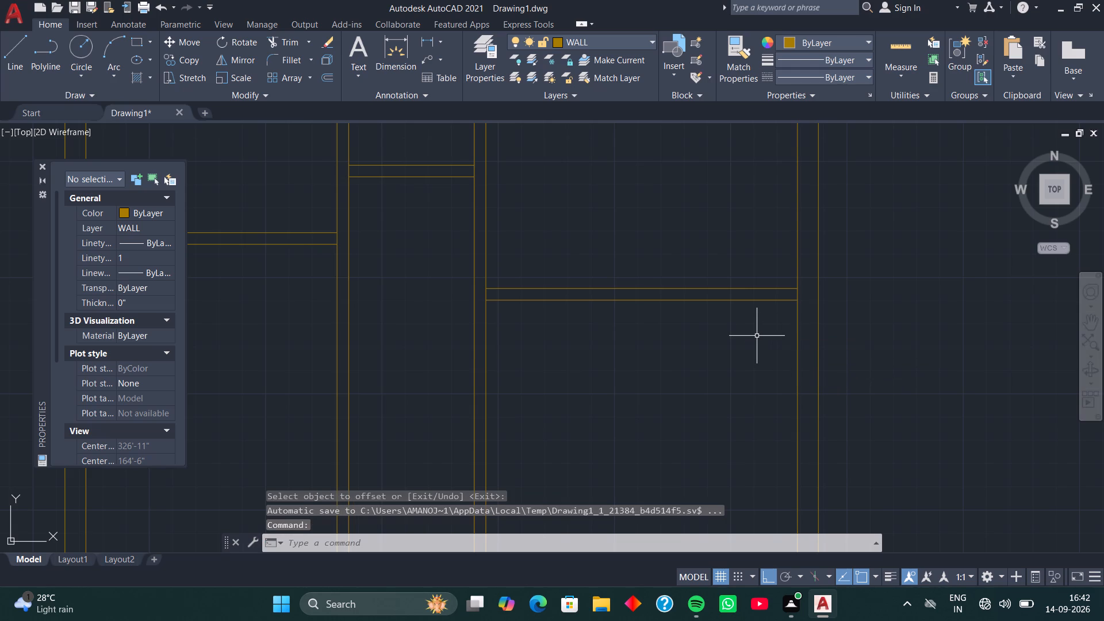
{"action": "key", "text": "t"}
{"action": "key", "text": "r"}
{"action": "key", "text": "space"}
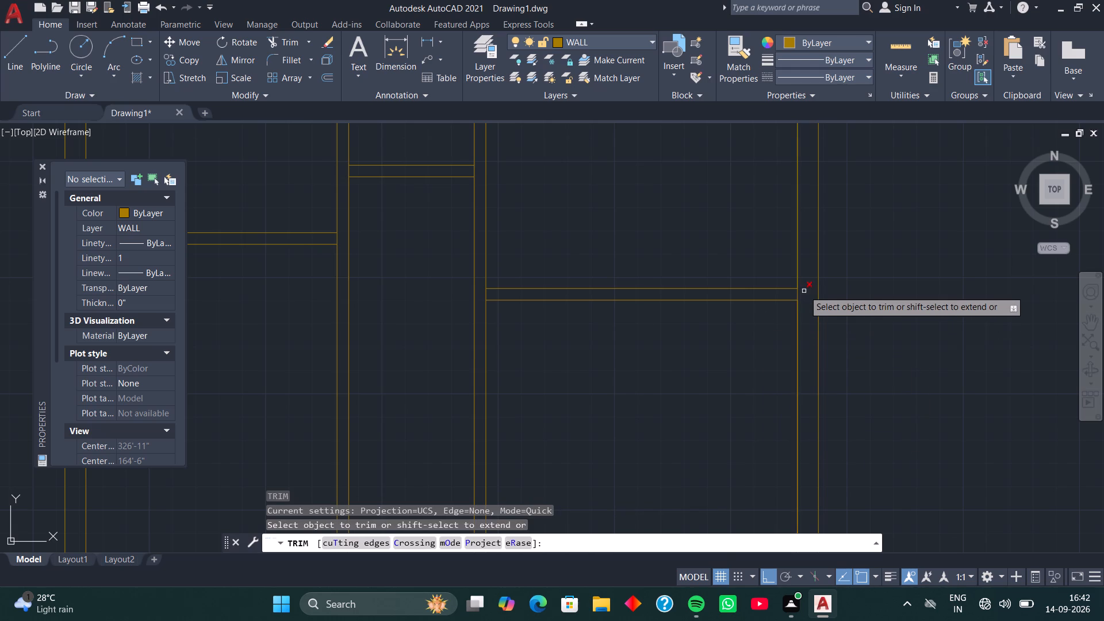
{"action": "left_click", "coordinate": [798, 293]}
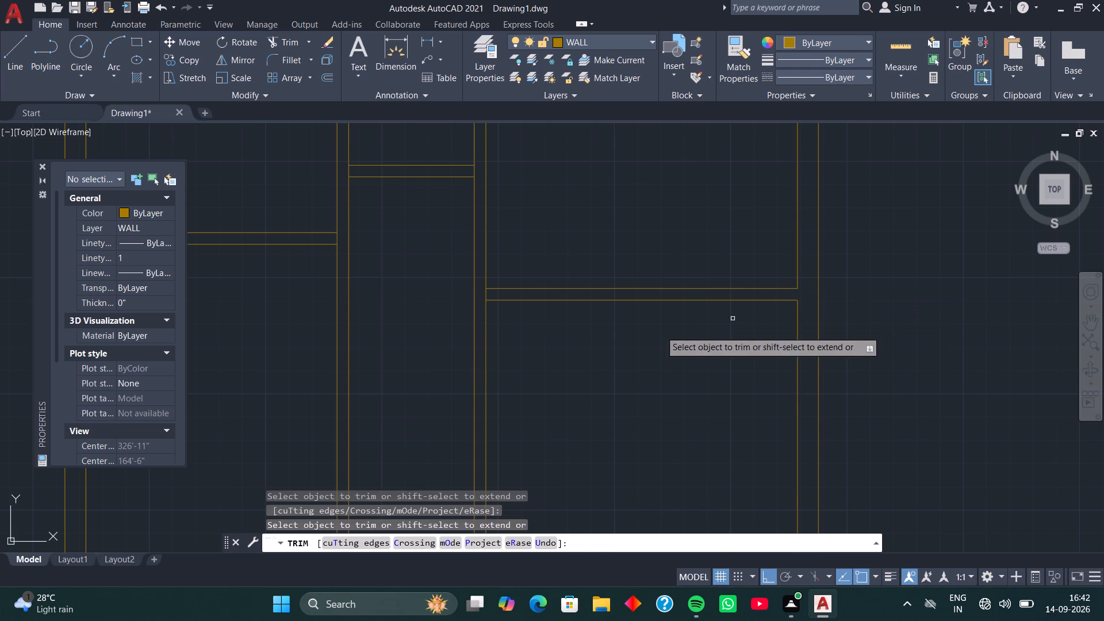
{"action": "scroll", "coordinate": [477, 295], "scroll_direction": "up", "scroll_amount": 2}
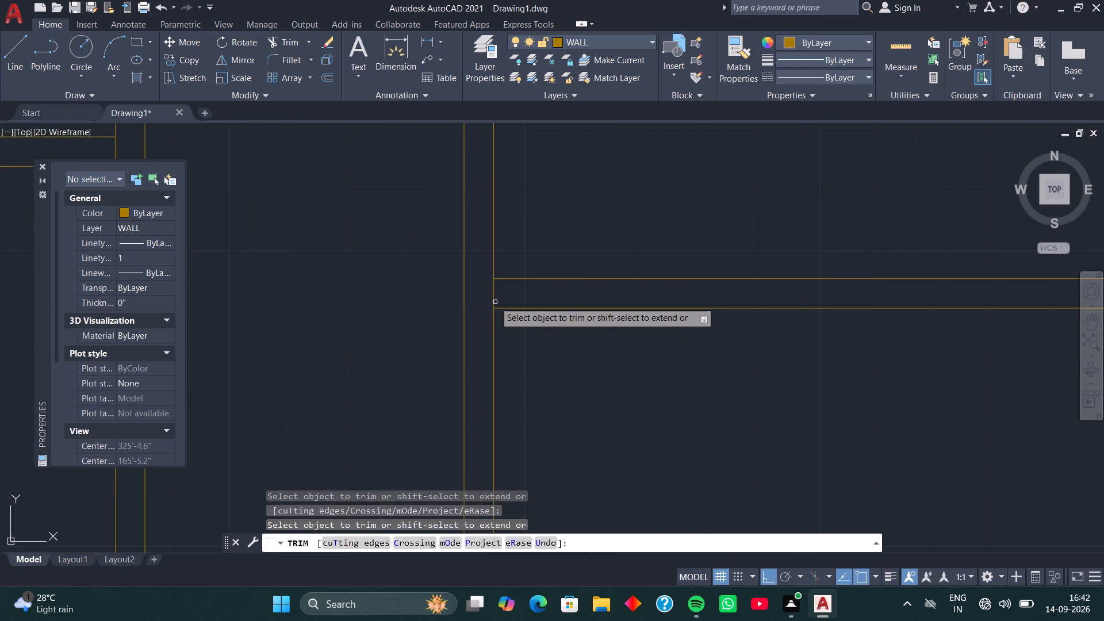
{"action": "left_click", "coordinate": [494, 296]}
Trim the vertical wall lines across both ends of the narrow middle bay's horizontal partition to open the junctions.
{"action": "scroll", "coordinate": [508, 352], "scroll_direction": "down", "scroll_amount": 3}
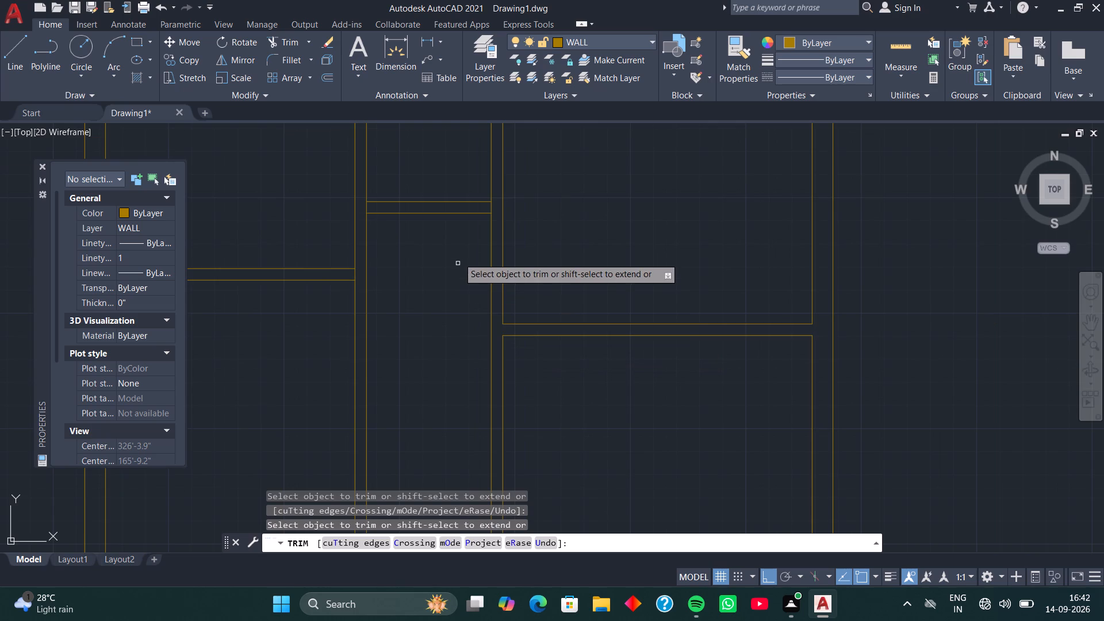
{"action": "middle_click_drag", "start_coordinate": [459, 258], "coordinate": [507, 369]}
{"action": "scroll", "coordinate": [529, 338], "scroll_direction": "up", "scroll_amount": 3}
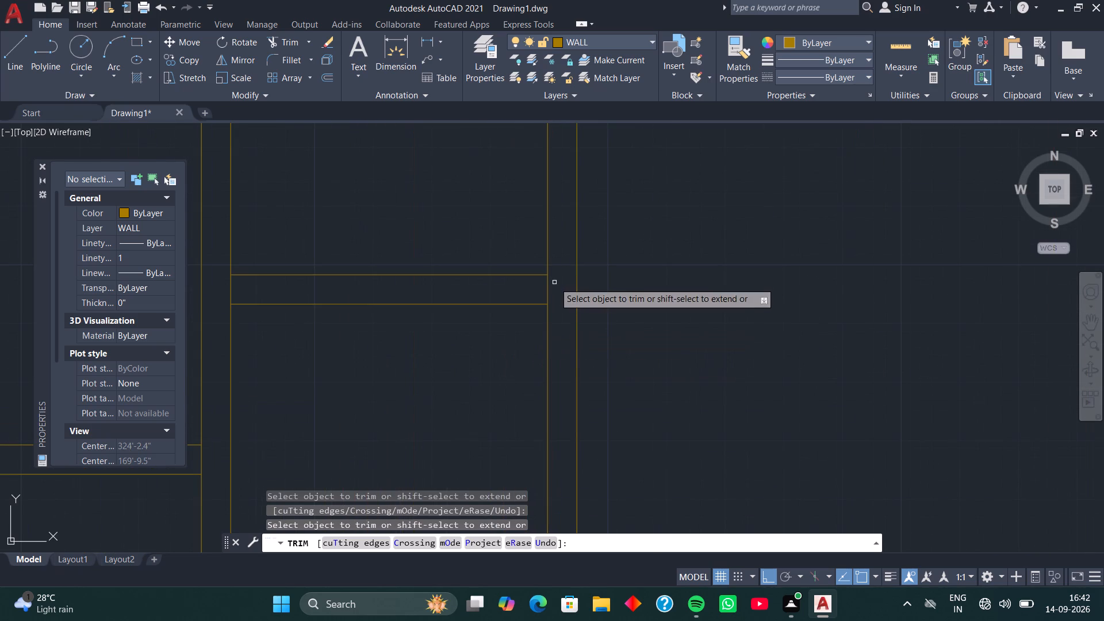
{"action": "left_click", "coordinate": [546, 288]}
{"action": "scroll", "coordinate": [499, 330], "scroll_direction": "down", "scroll_amount": 2}
{"action": "middle_click_drag", "start_coordinate": [468, 360], "coordinate": [520, 359]}
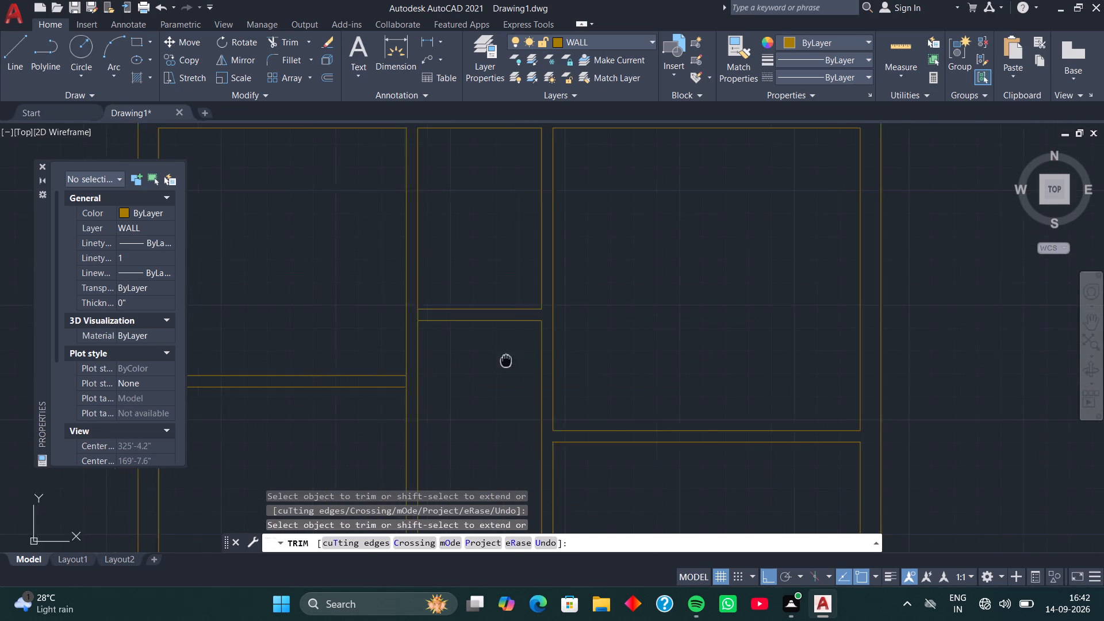
{"action": "middle_click_drag", "start_coordinate": [520, 359], "coordinate": [573, 366]}
{"action": "scroll", "coordinate": [512, 331], "scroll_direction": "up", "scroll_amount": 2}
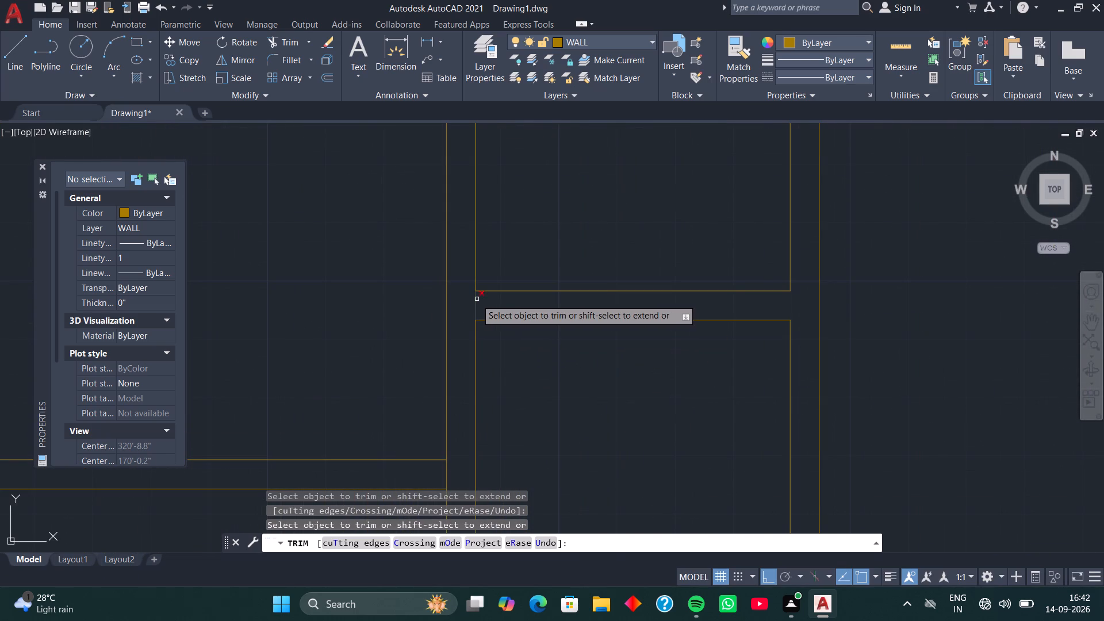
{"action": "left_click", "coordinate": [476, 299]}
Trim the vertical wall lines across both ends of the left bay's horizontal partition to open the junctions.
{"action": "scroll", "coordinate": [457, 396], "scroll_direction": "down", "scroll_amount": 2}
{"action": "middle_click_drag", "start_coordinate": [451, 416], "coordinate": [570, 297]}
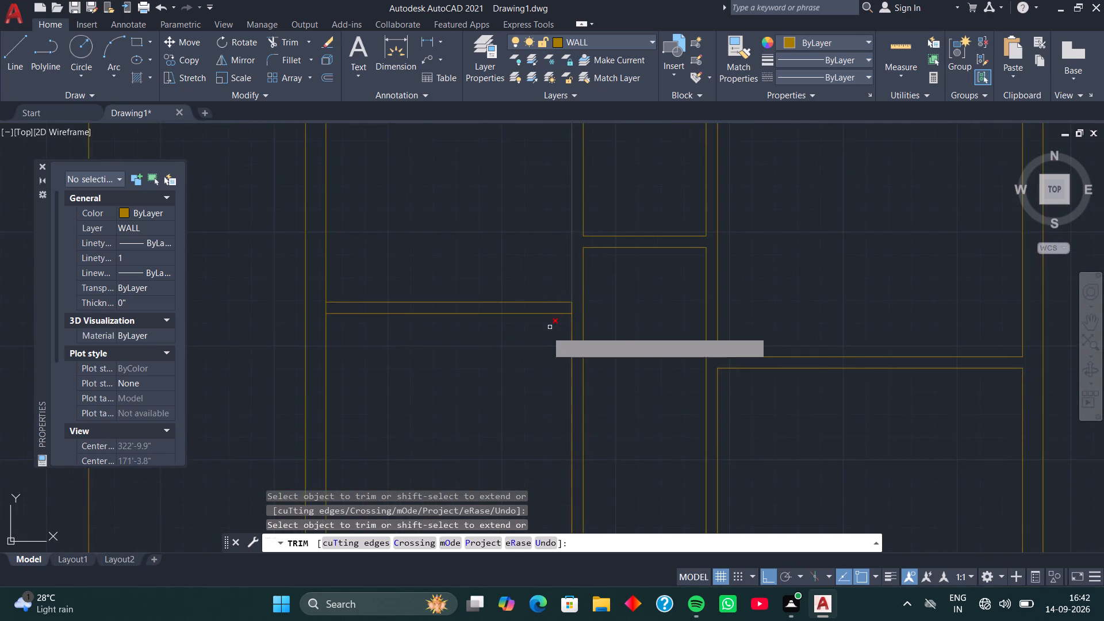
{"action": "scroll", "coordinate": [546, 331], "scroll_direction": "up", "scroll_amount": 2}
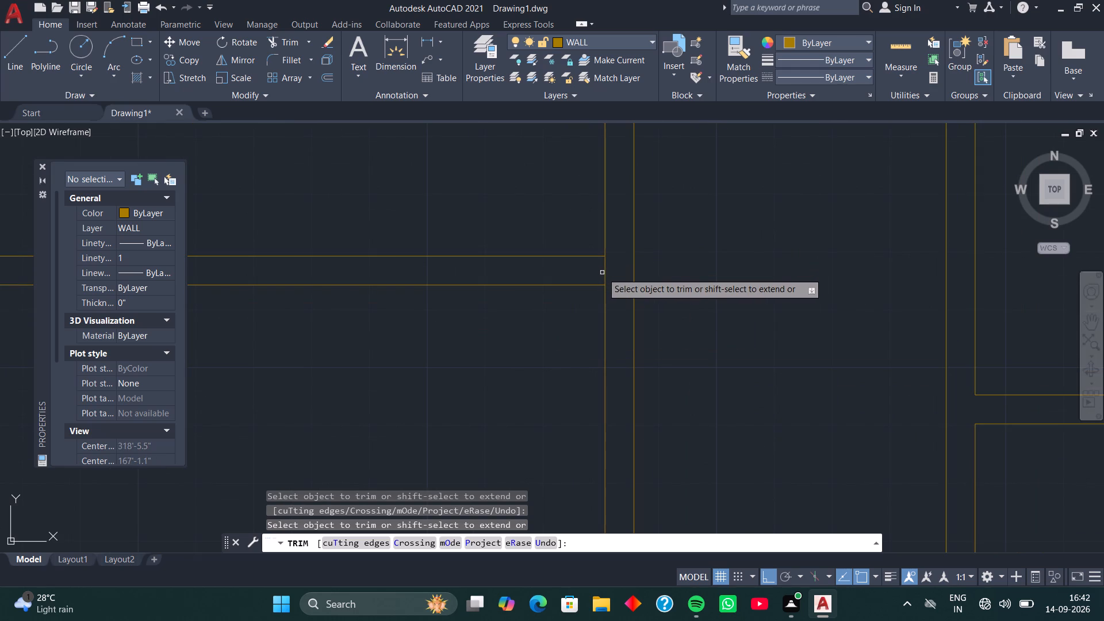
{"action": "left_click", "coordinate": [605, 273]}
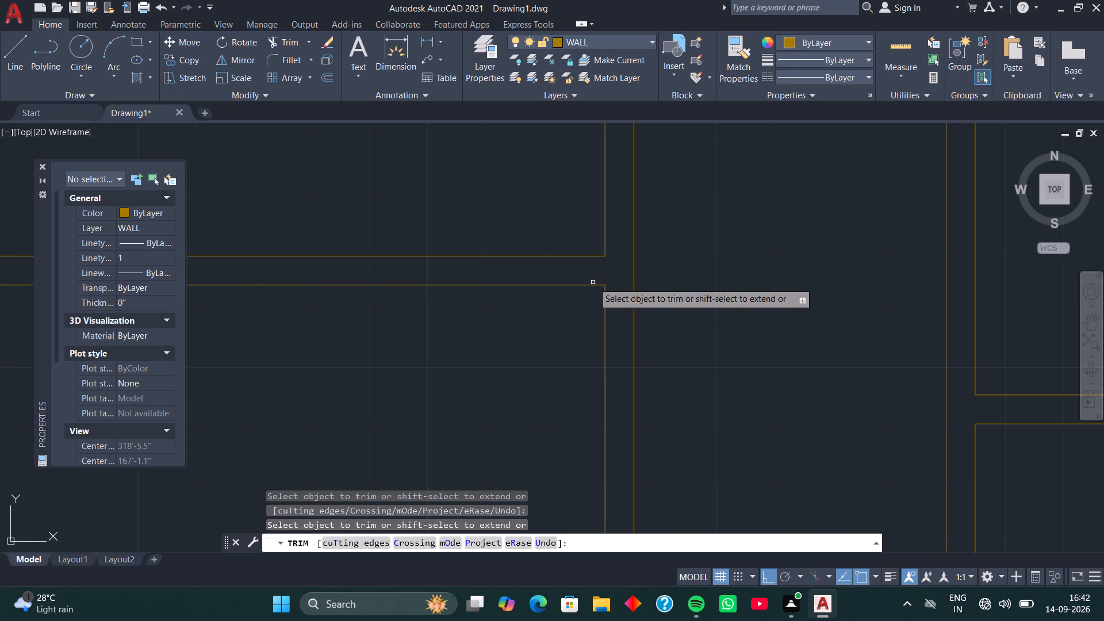
{"action": "scroll", "coordinate": [585, 284], "scroll_direction": "down", "scroll_amount": 3}
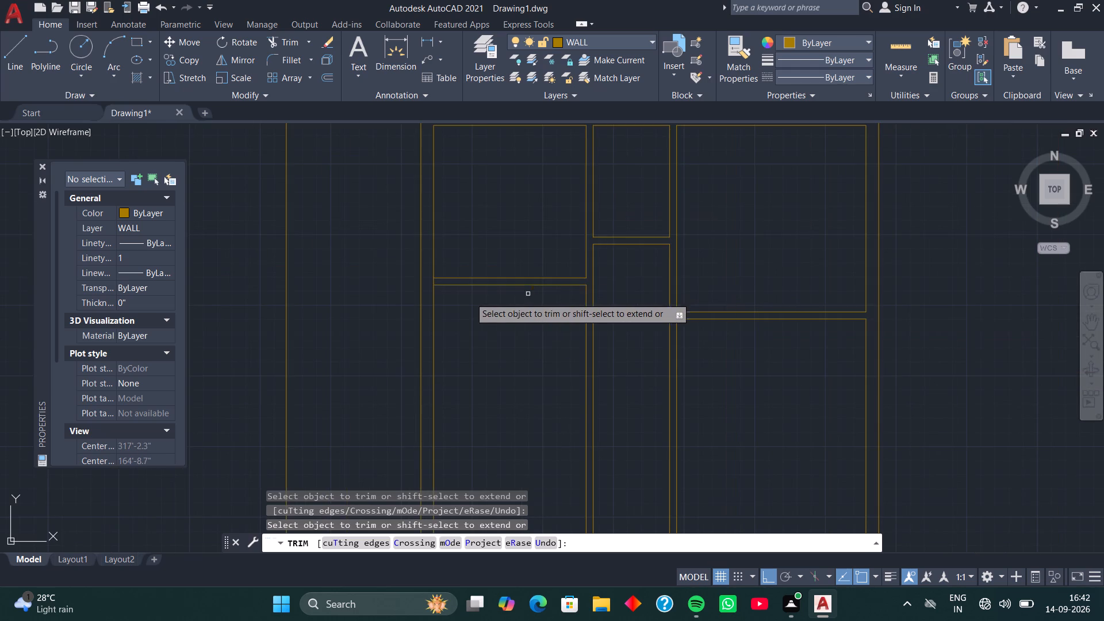
{"action": "scroll", "coordinate": [430, 283], "scroll_direction": "up", "scroll_amount": 4}
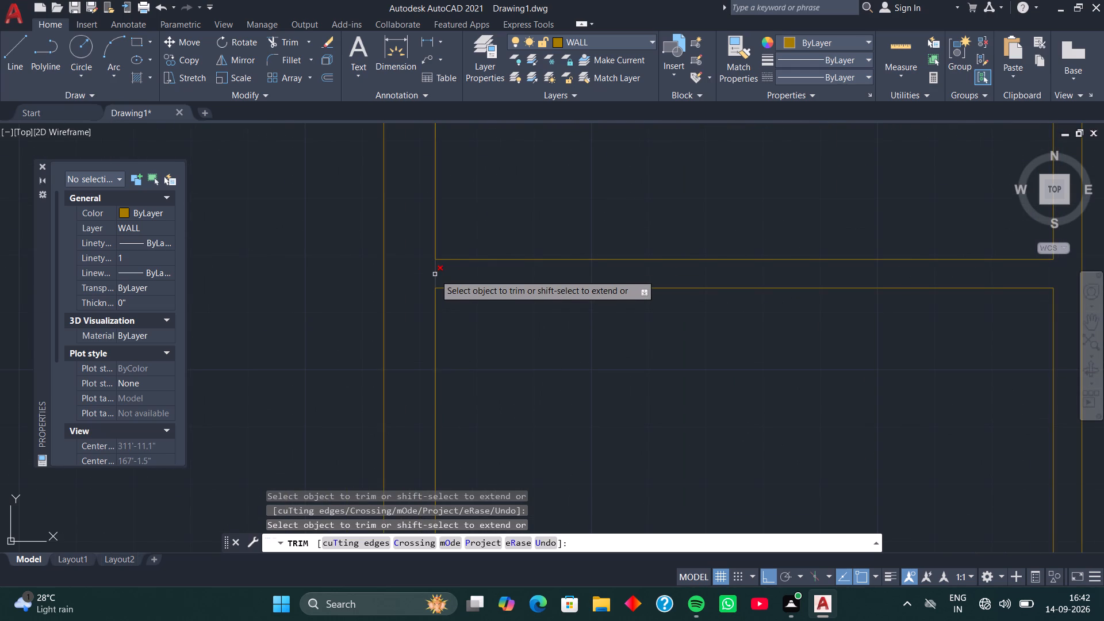
{"action": "left_click", "coordinate": [435, 274]}
{"action": "scroll", "coordinate": [537, 292], "scroll_direction": "down", "scroll_amount": 4}
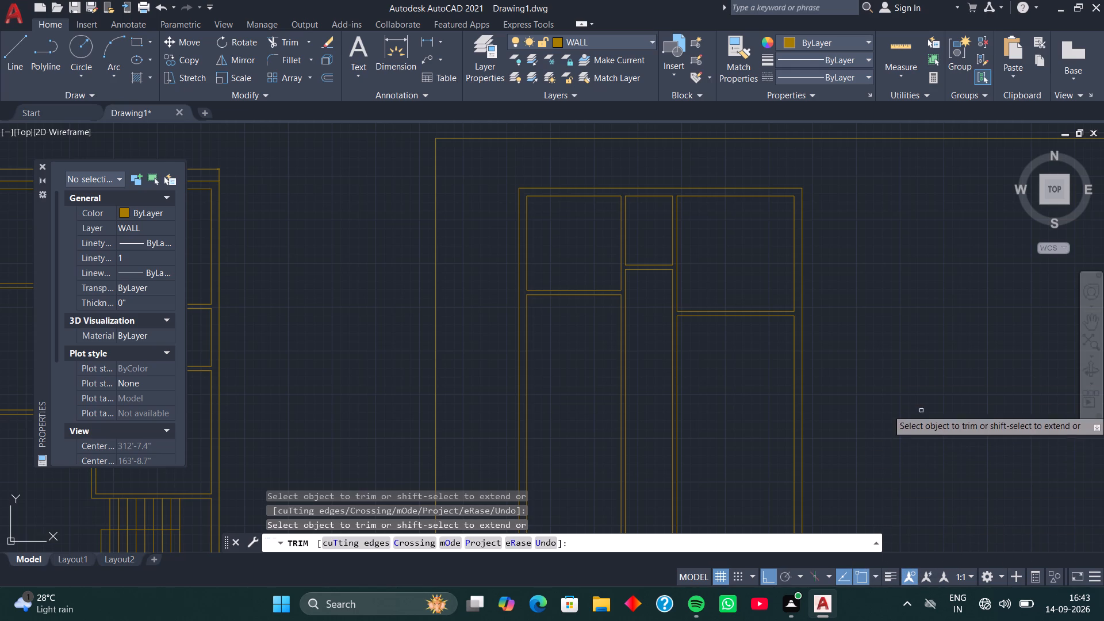
Check the upper rooms' sizes and the partition thickness with the Quick measure tool.
{"action": "left_click", "coordinate": [914, 48]}
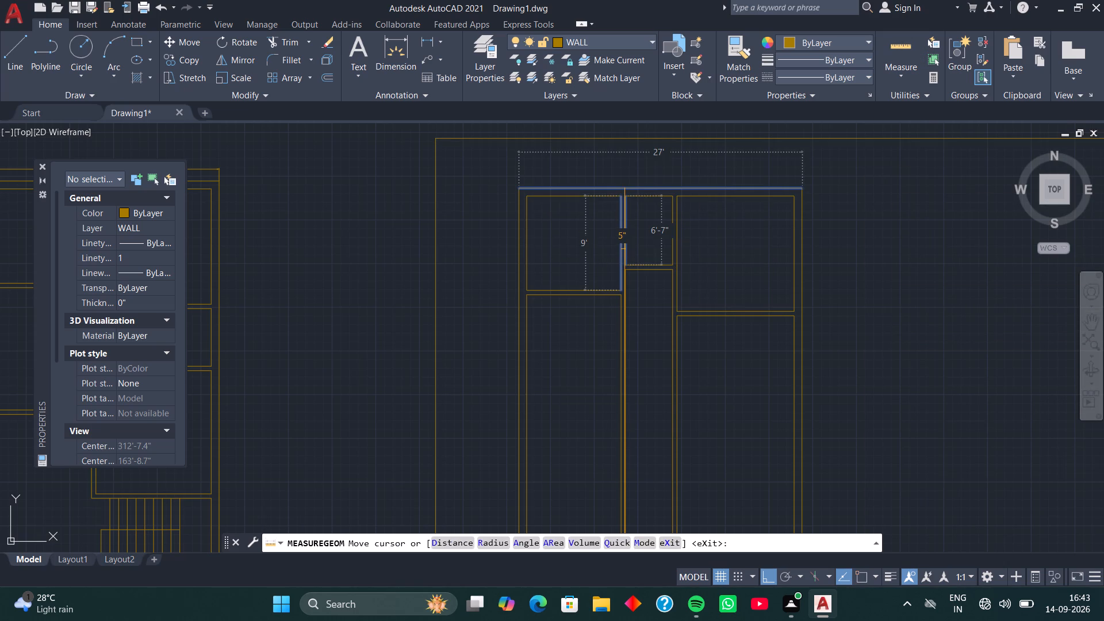
{"action": "key", "text": "space"}
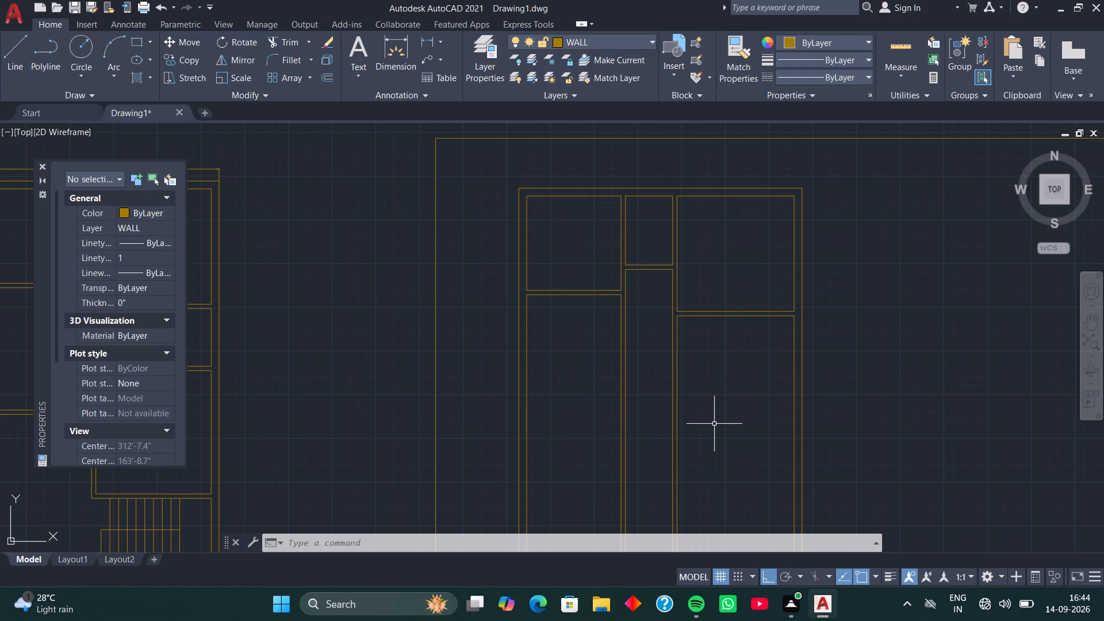
Form a second 5" horizontal partition in the right bay, 5'6" below the existing partition's lower line, using Offset.
{"action": "middle_click_drag", "start_coordinate": [711, 423], "coordinate": [699, 388]}
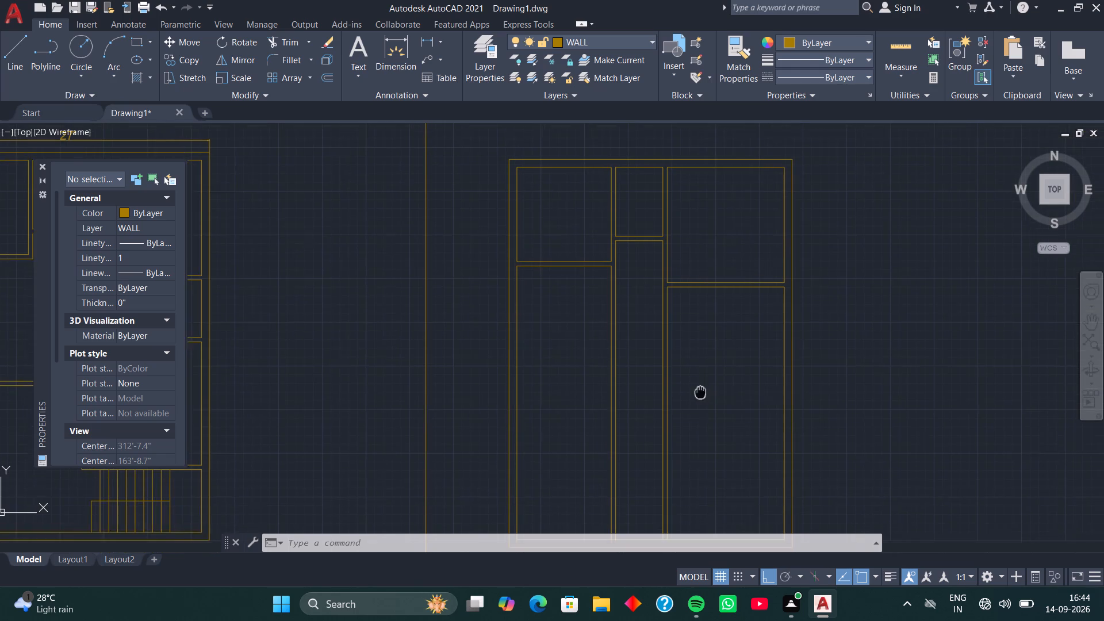
{"action": "middle_click_drag", "start_coordinate": [699, 388], "coordinate": [699, 386]}
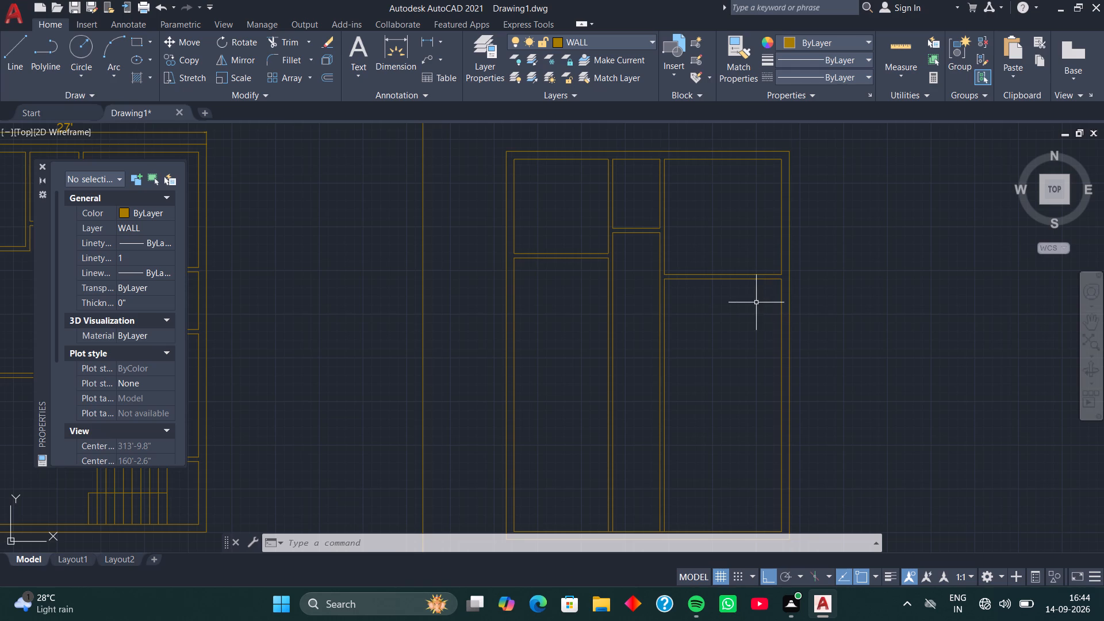
{"action": "middle_click_drag", "start_coordinate": [734, 340], "coordinate": [731, 319]}
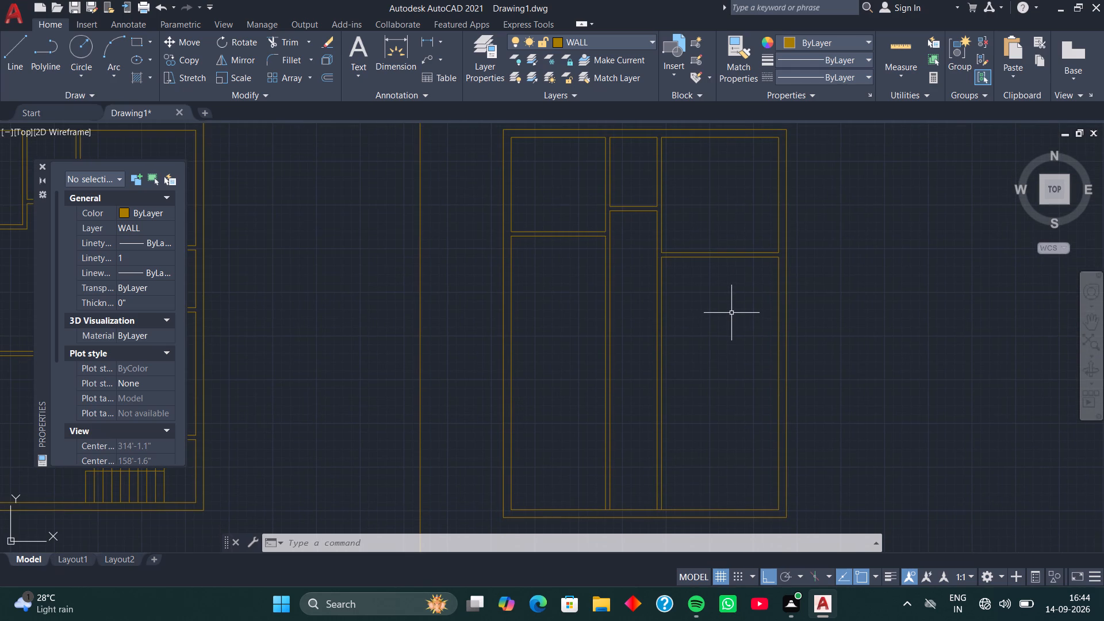
{"action": "scroll", "coordinate": [731, 313], "scroll_direction": "up", "scroll_amount": 2}
{"action": "middle_click_drag", "start_coordinate": [717, 265], "coordinate": [651, 335]}
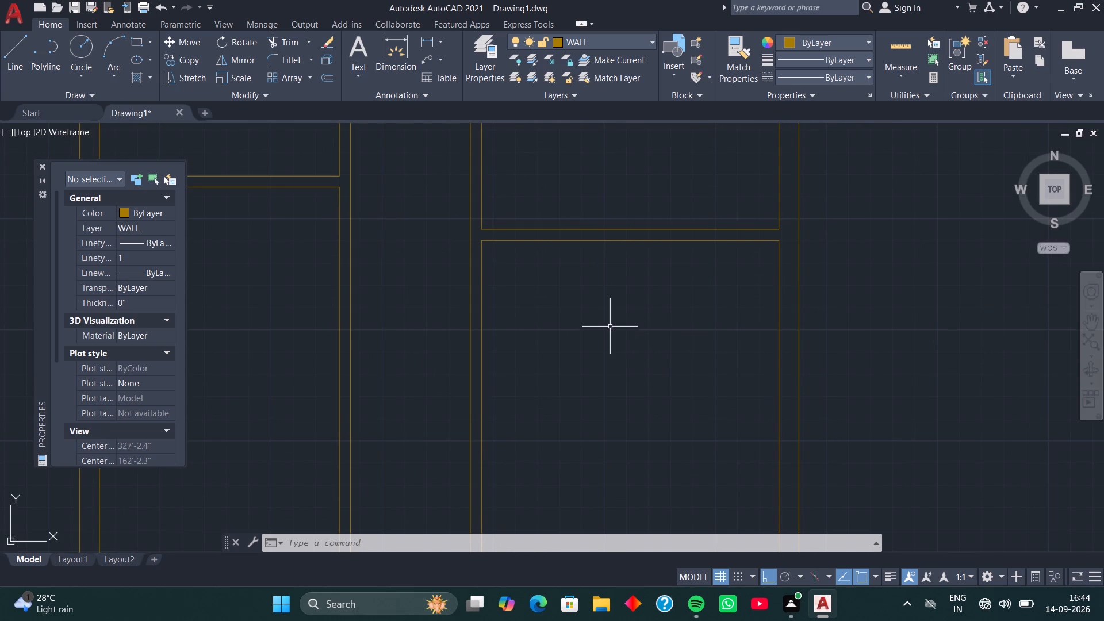
{"action": "type", "text": "O"}
{"action": "key", "text": "space"}
{"action": "key", "text": "space"}
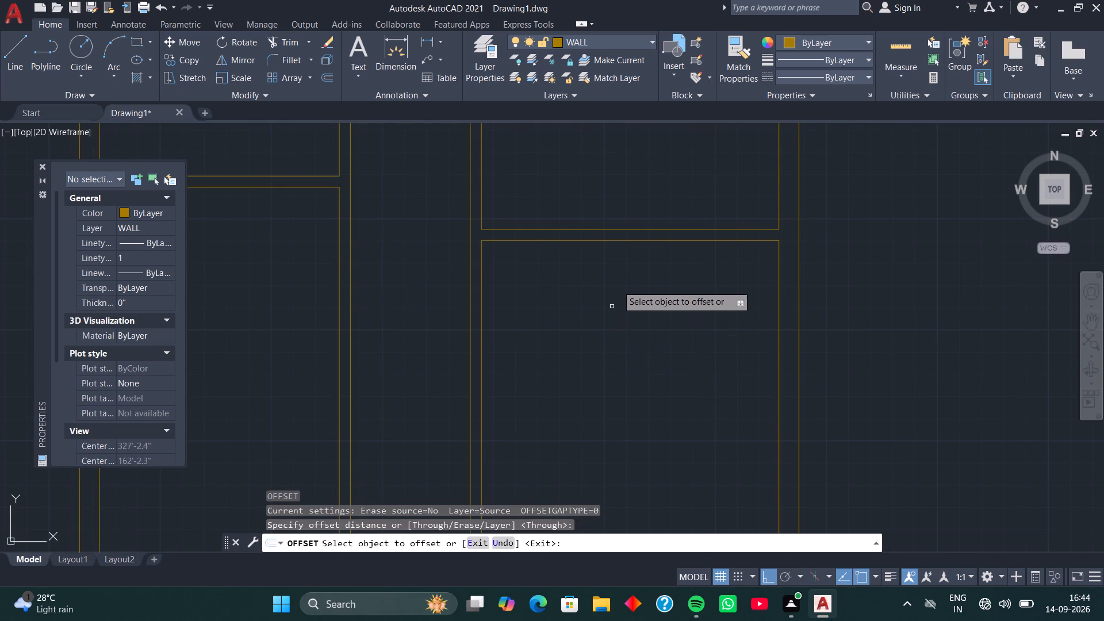
{"action": "left_click", "coordinate": [632, 241]}
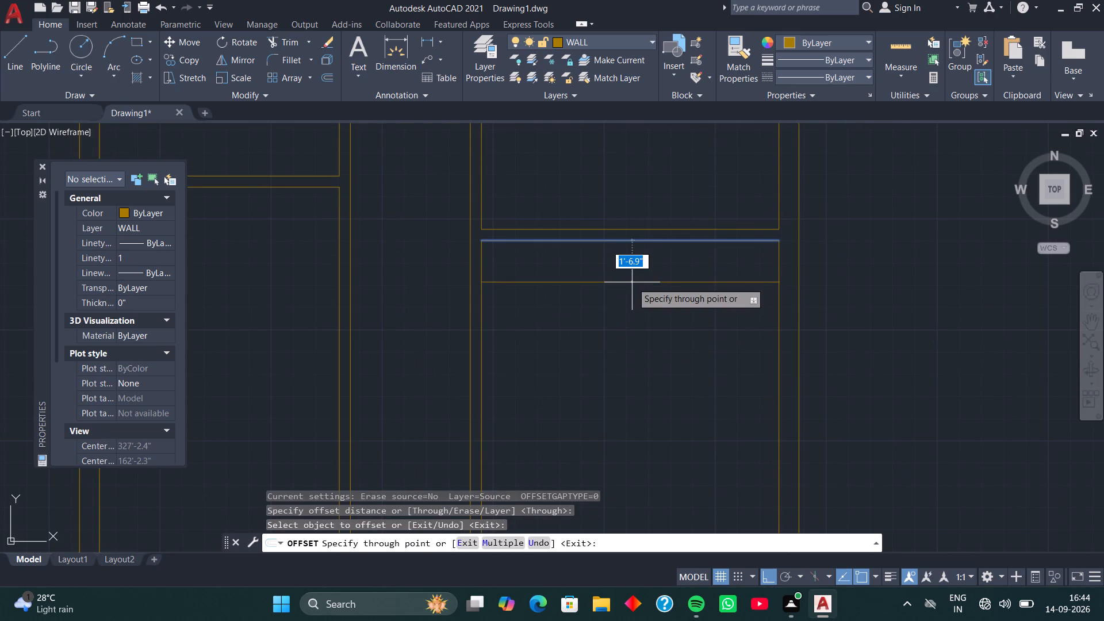
{"action": "key", "text": "5"}
{"action": "type", "text": "'6"}
{"action": "key", "text": "Return"}
{"action": "middle_click_drag", "start_coordinate": [642, 331], "coordinate": [638, 324]}
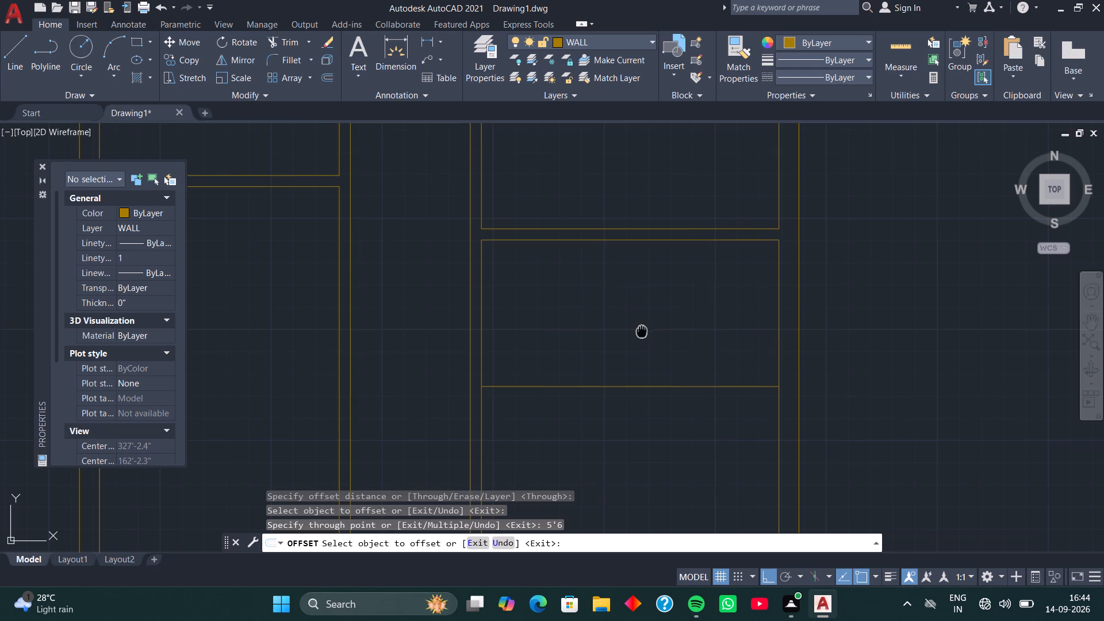
{"action": "middle_click_drag", "start_coordinate": [638, 324], "coordinate": [618, 248]}
{"action": "left_click", "coordinate": [630, 304]}
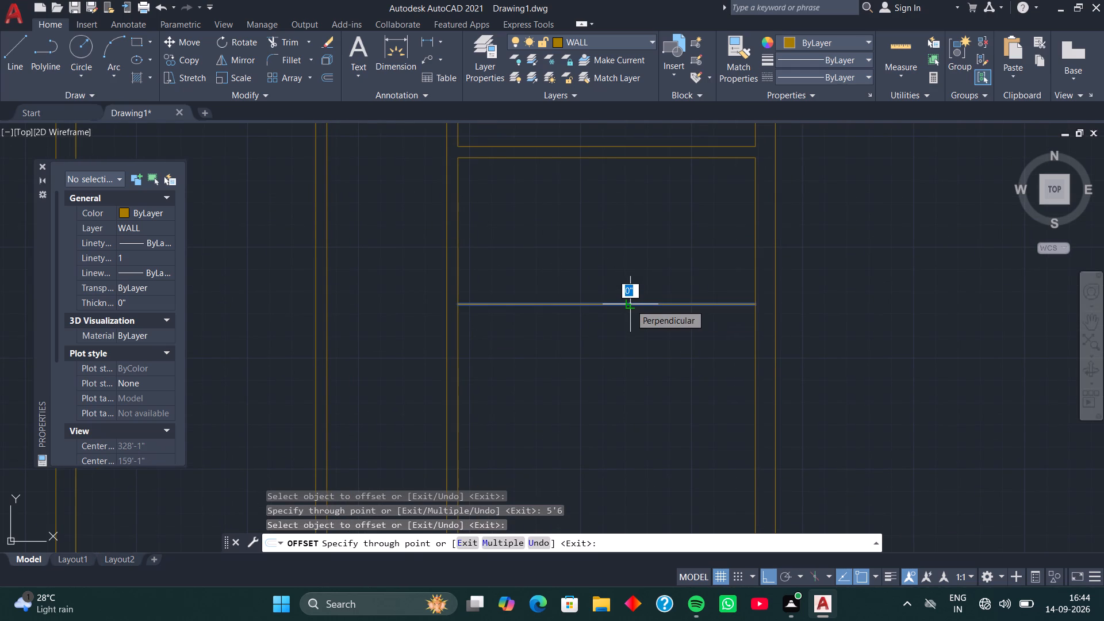
{"action": "key", "text": "5"}
{"action": "key", "text": "Return"}
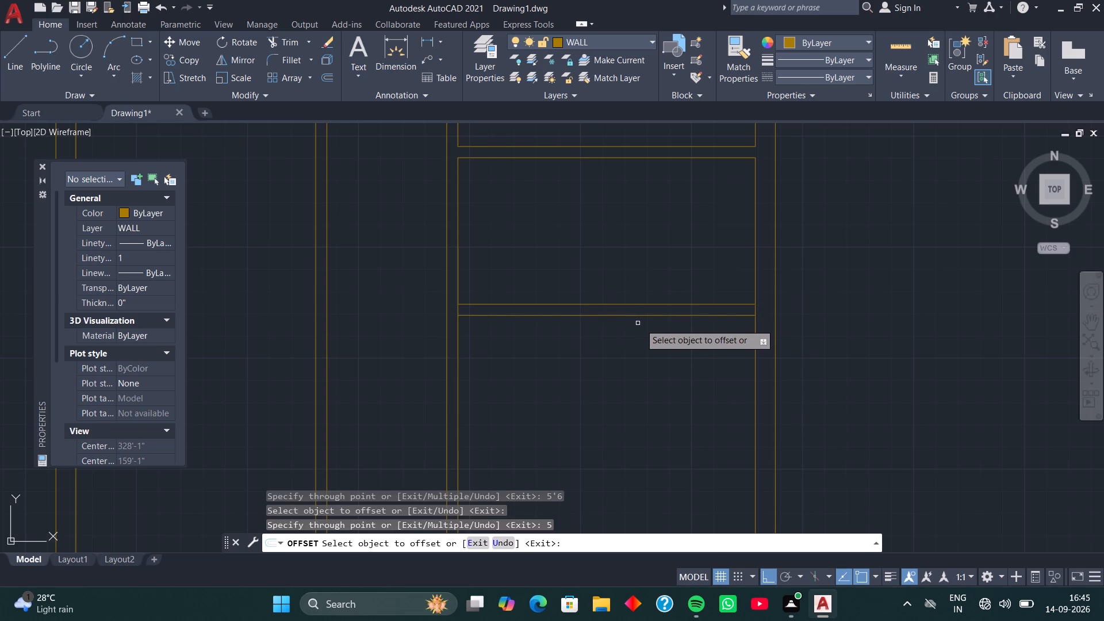
{"action": "key", "text": "space"}
Trim the vertical wall lines between the two lines of the right bay's second partition at both ends.
{"action": "key", "text": "t"}
{"action": "type", "text": "R"}
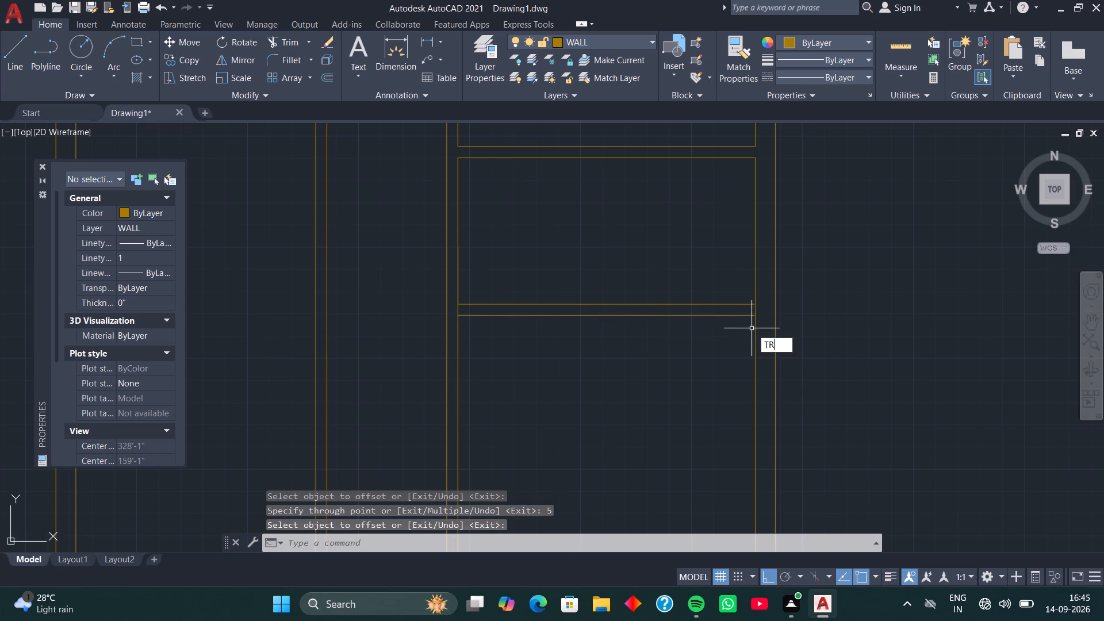
{"action": "key", "text": "space"}
{"action": "scroll", "coordinate": [756, 311], "scroll_direction": "up", "scroll_amount": 5}
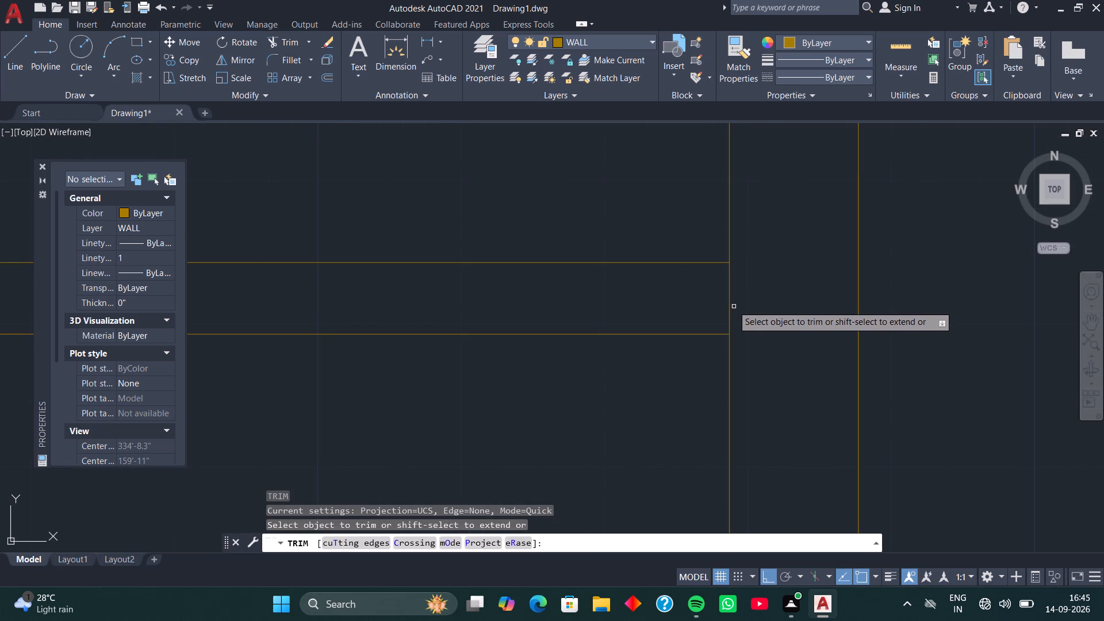
{"action": "left_click", "coordinate": [731, 302]}
{"action": "scroll", "coordinate": [726, 305], "scroll_direction": "down", "scroll_amount": 3}
{"action": "middle_click_drag", "start_coordinate": [585, 327], "coordinate": [894, 281]}
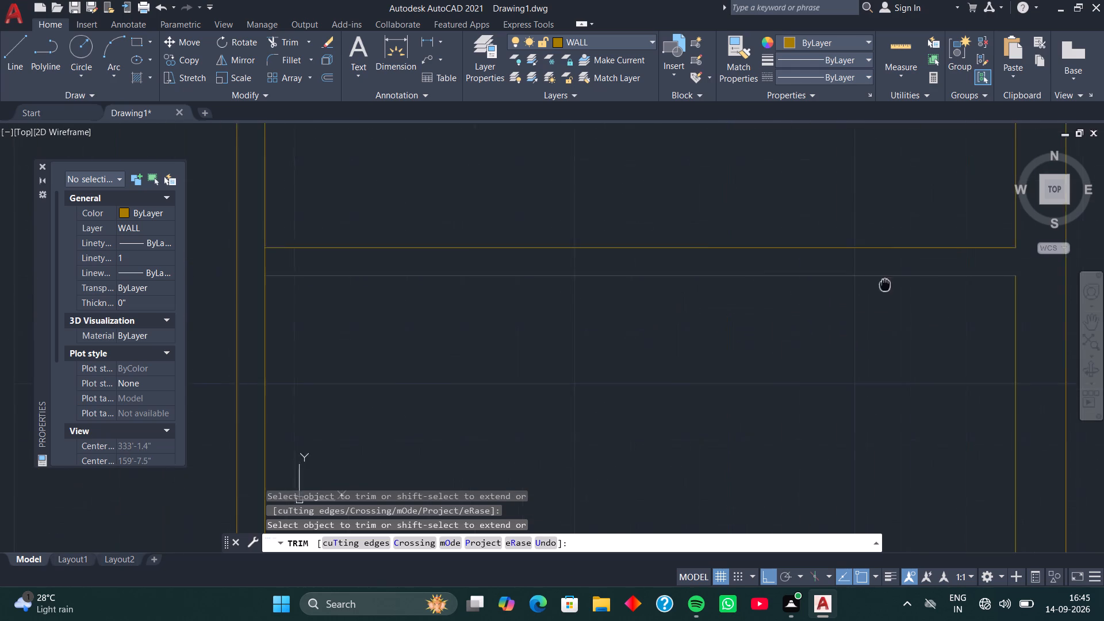
{"action": "middle_click_drag", "start_coordinate": [894, 281], "coordinate": [903, 279]}
{"action": "middle_click_drag", "start_coordinate": [320, 327], "coordinate": [394, 339]}
{"action": "scroll", "coordinate": [375, 303], "scroll_direction": "up", "scroll_amount": 3}
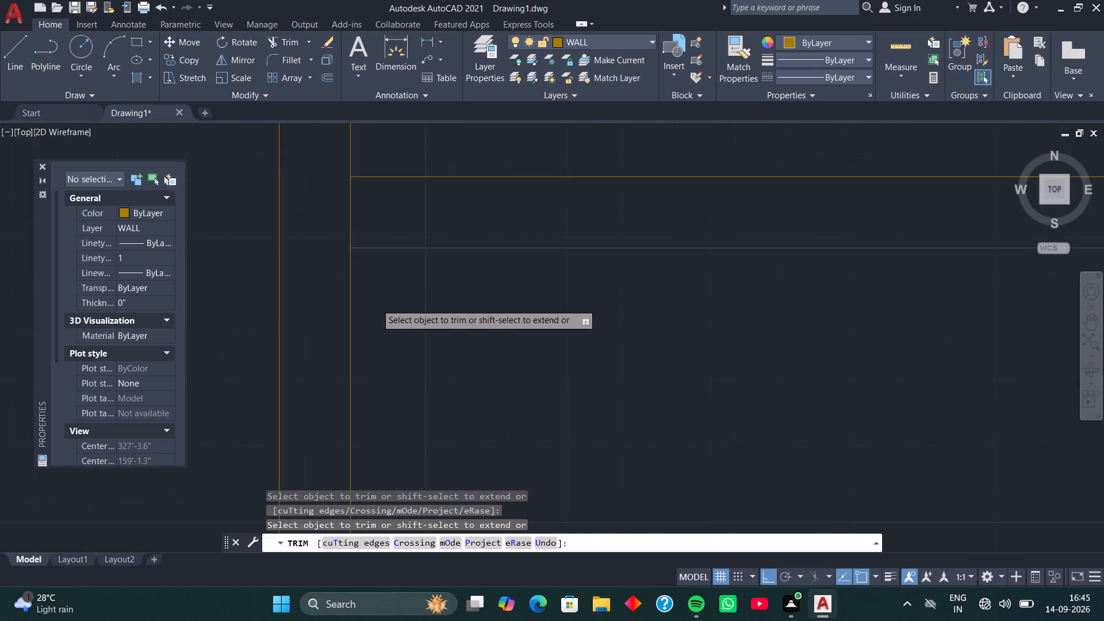
{"action": "left_click", "coordinate": [350, 221]}
{"action": "key", "text": "space"}
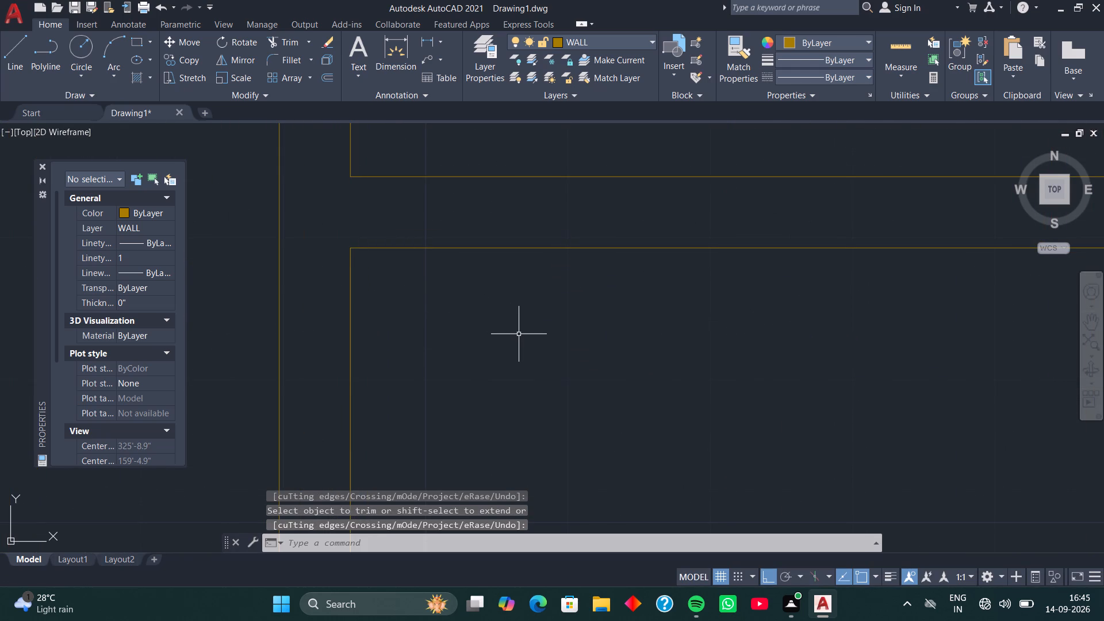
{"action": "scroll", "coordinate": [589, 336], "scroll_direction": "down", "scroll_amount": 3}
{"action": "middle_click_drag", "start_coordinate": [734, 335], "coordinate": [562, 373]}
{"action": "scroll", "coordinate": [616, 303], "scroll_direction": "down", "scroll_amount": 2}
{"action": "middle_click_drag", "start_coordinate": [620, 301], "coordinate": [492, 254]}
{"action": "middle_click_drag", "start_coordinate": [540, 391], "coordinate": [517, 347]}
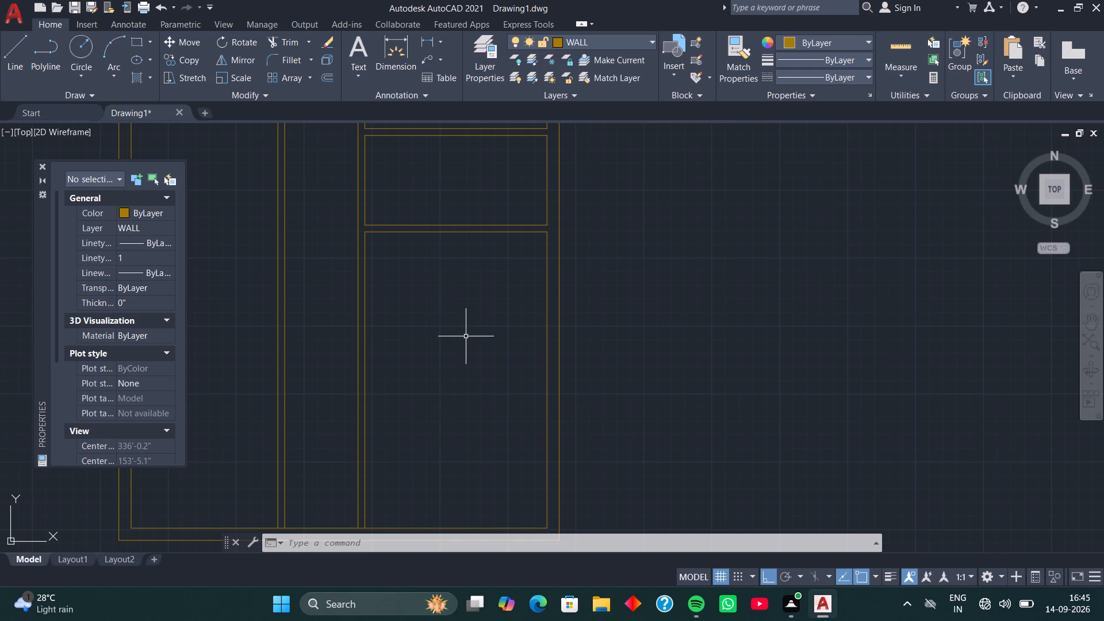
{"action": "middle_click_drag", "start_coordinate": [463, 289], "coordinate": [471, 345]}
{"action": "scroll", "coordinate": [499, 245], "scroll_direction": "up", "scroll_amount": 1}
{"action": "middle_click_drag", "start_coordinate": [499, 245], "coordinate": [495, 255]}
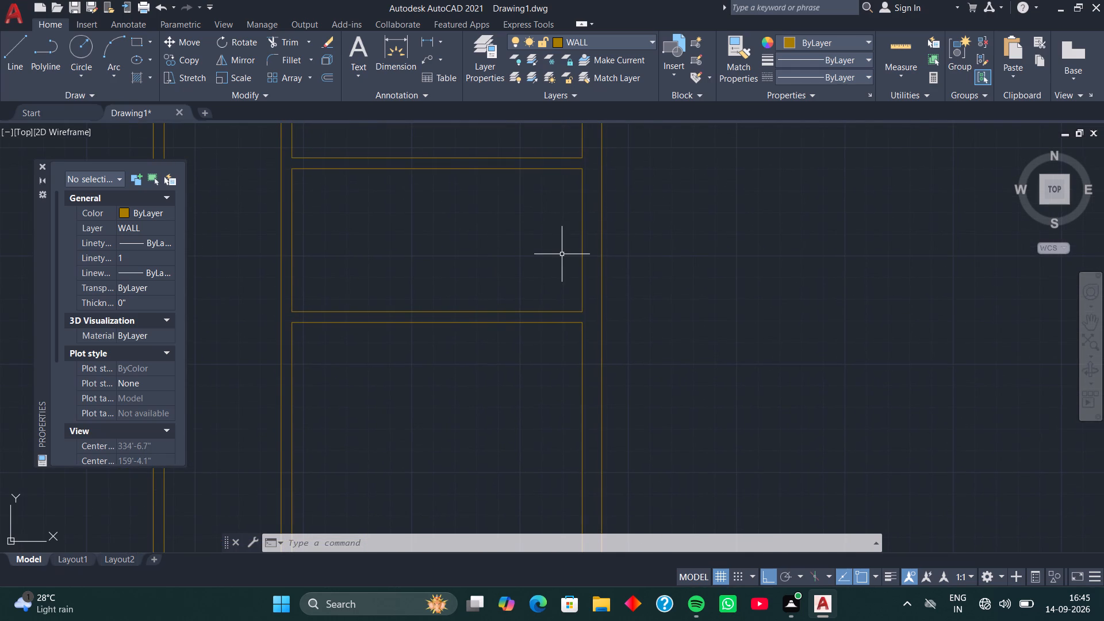
Form a 5" vertical partition in the right bay's middle room, 7' left of the outer wall's inner line, using Offset.
{"action": "type", "text": "O"}
{"action": "key", "text": "space"}
{"action": "key", "text": "space"}
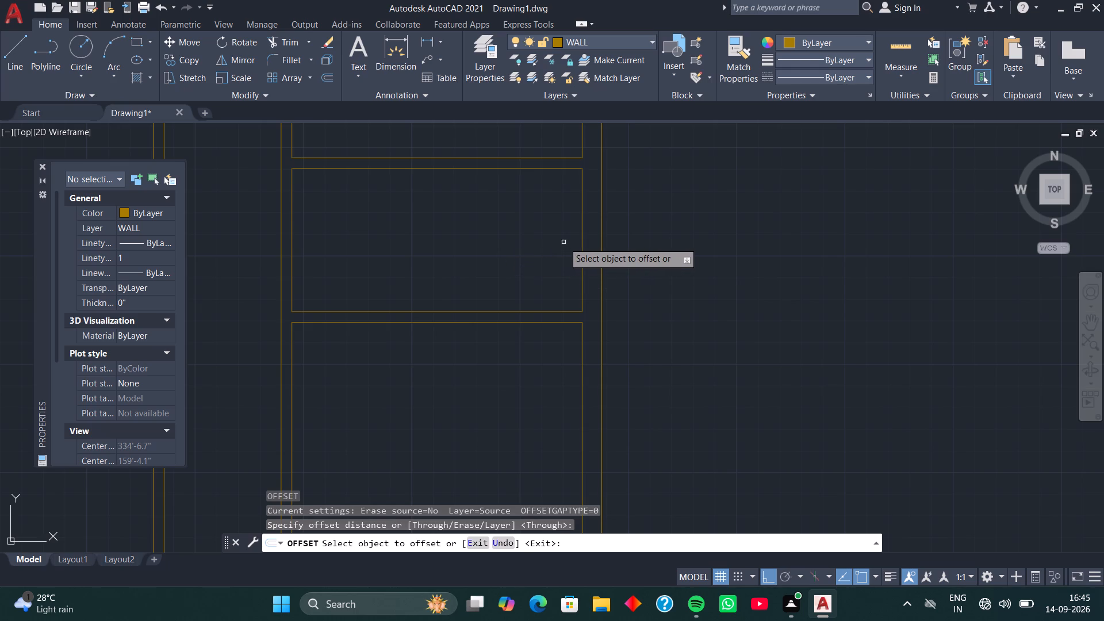
{"action": "left_click", "coordinate": [582, 244]}
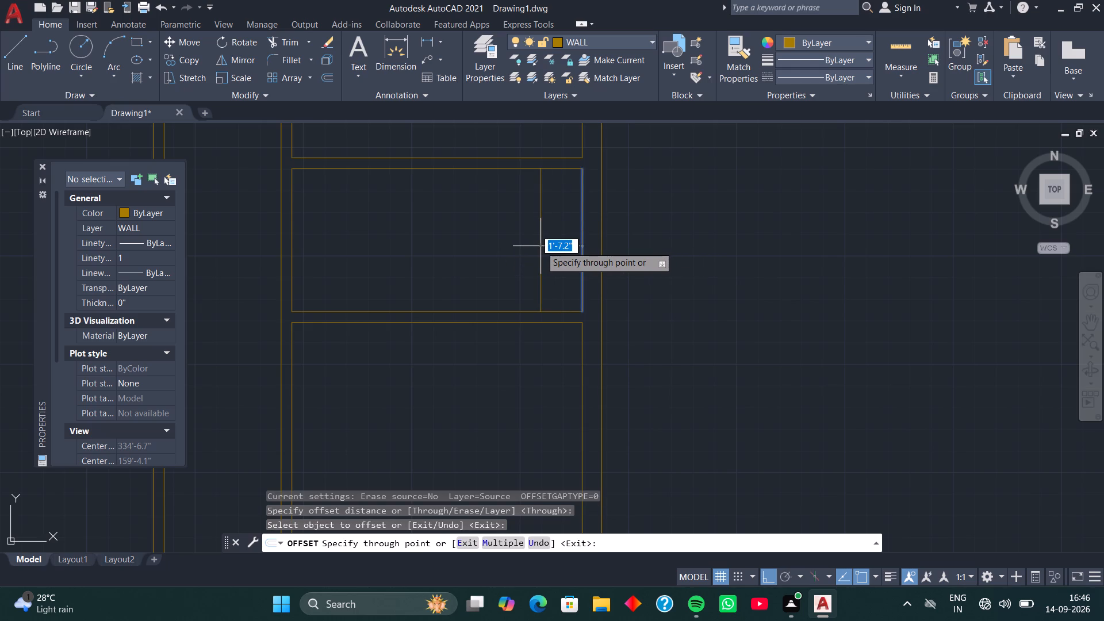
{"action": "type", "text": "7'"}
{"action": "key", "text": "Return"}
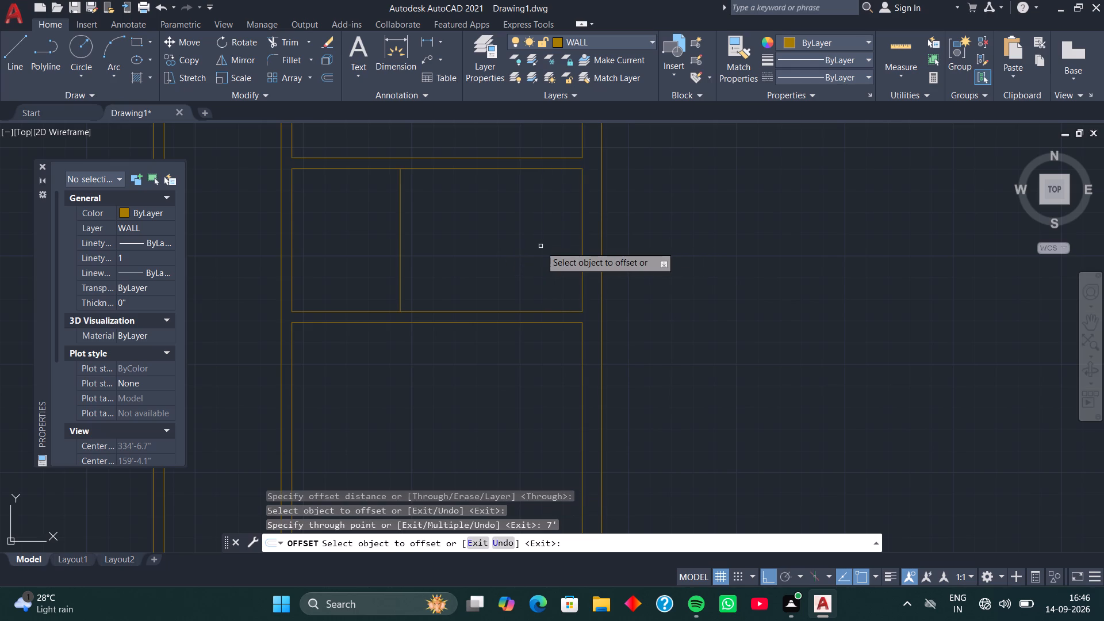
{"action": "left_click", "coordinate": [398, 217]}
{"action": "left_click", "coordinate": [404, 217]}
{"action": "left_click", "coordinate": [398, 217]}
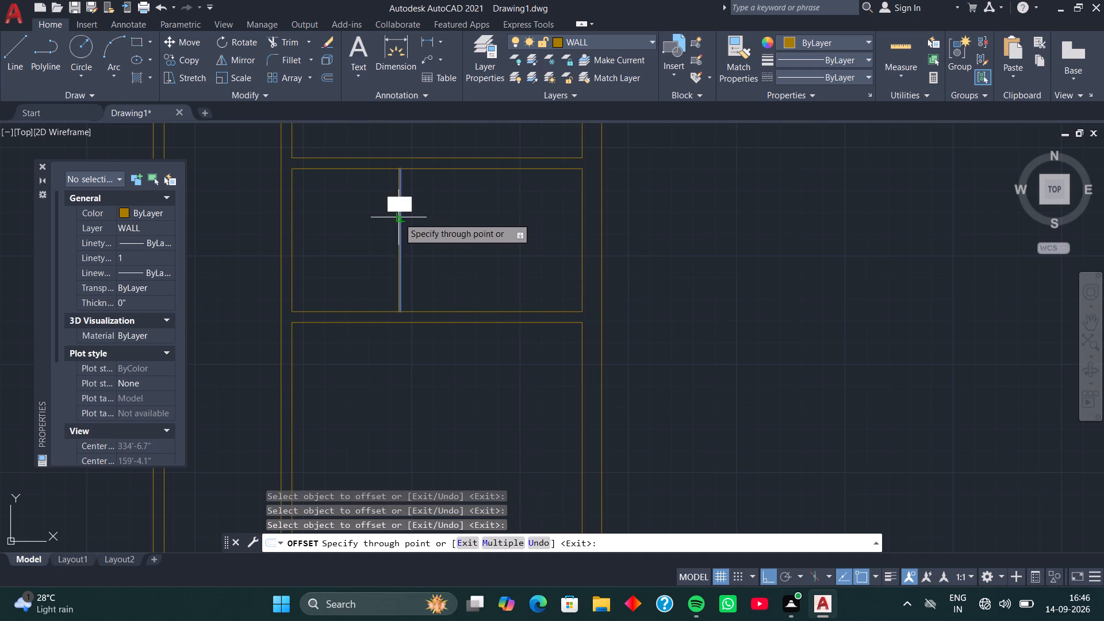
{"action": "key", "text": "5"}
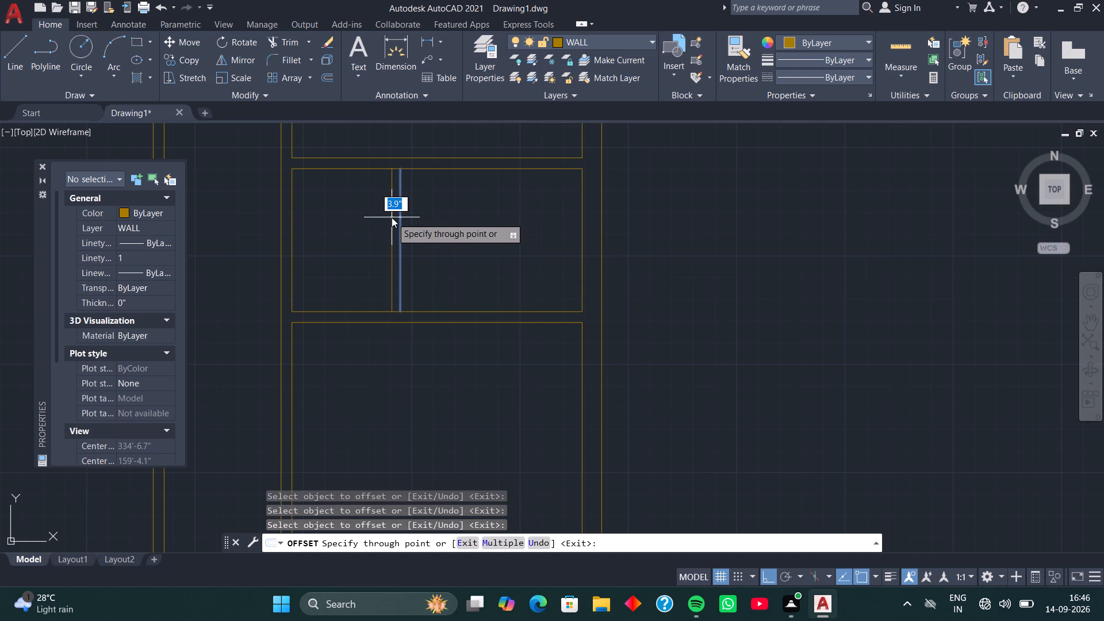
{"action": "key", "text": "Return"}
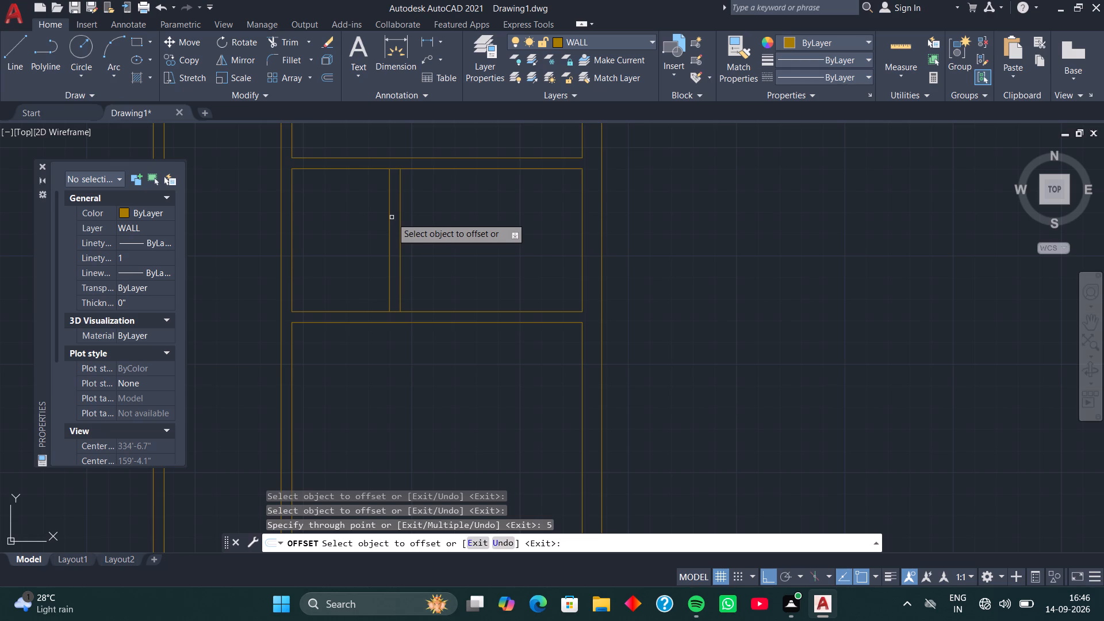
Form a third 5" horizontal partition in the right bay, 11'7" below the second partition's lower line, using Offset.
{"action": "left_click", "coordinate": [466, 325]}
{"action": "left_click", "coordinate": [467, 322]}
{"action": "scroll", "coordinate": [469, 349], "scroll_direction": "down", "scroll_amount": 2}
{"action": "middle_click_drag", "start_coordinate": [470, 356], "coordinate": [448, 304]}
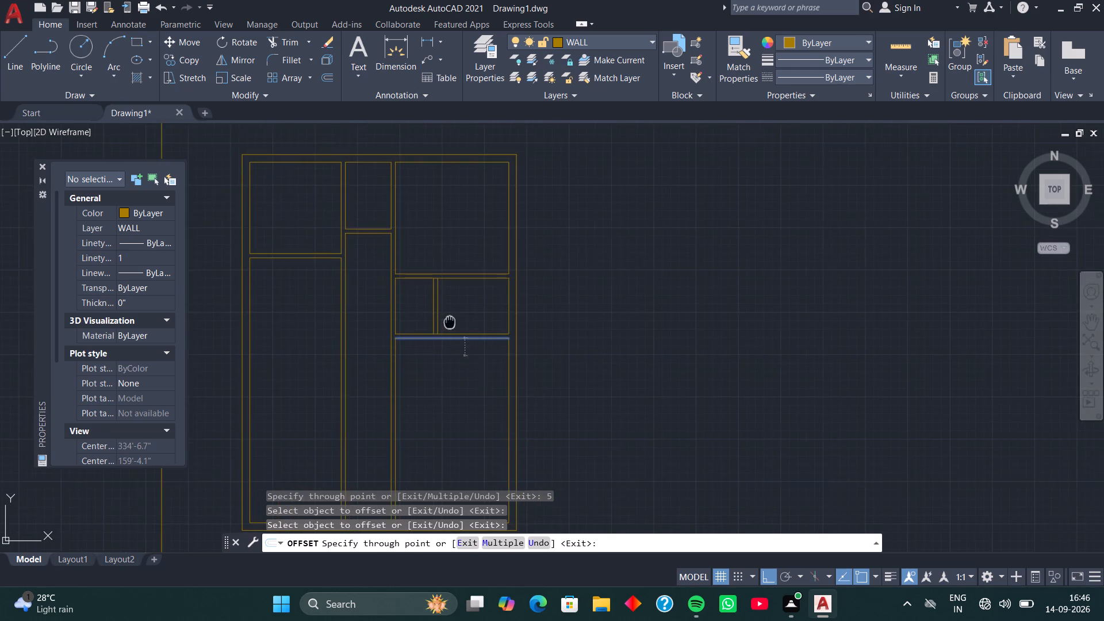
{"action": "middle_click_drag", "start_coordinate": [448, 304], "coordinate": [448, 223]}
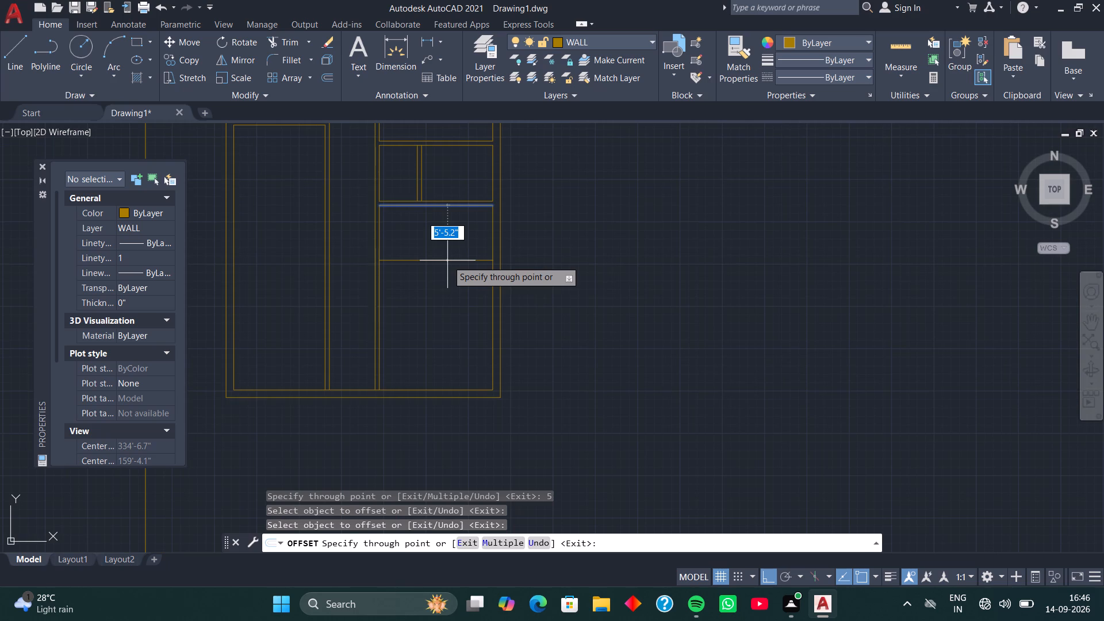
{"action": "type", "text": "11'"}
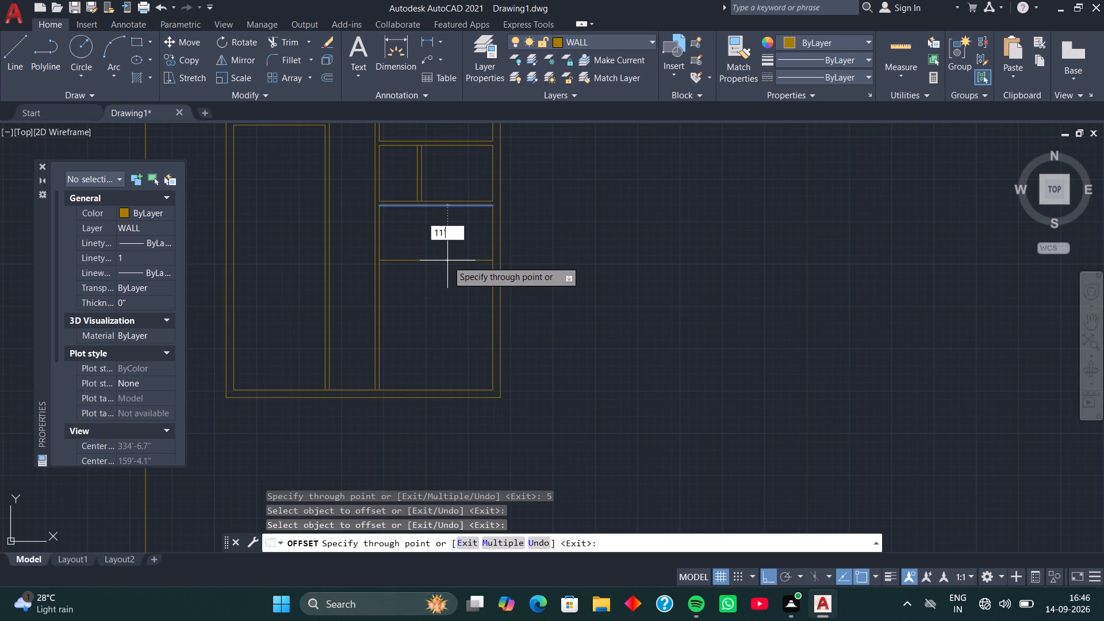
{"action": "key", "text": "7"}
{"action": "key", "text": "Return"}
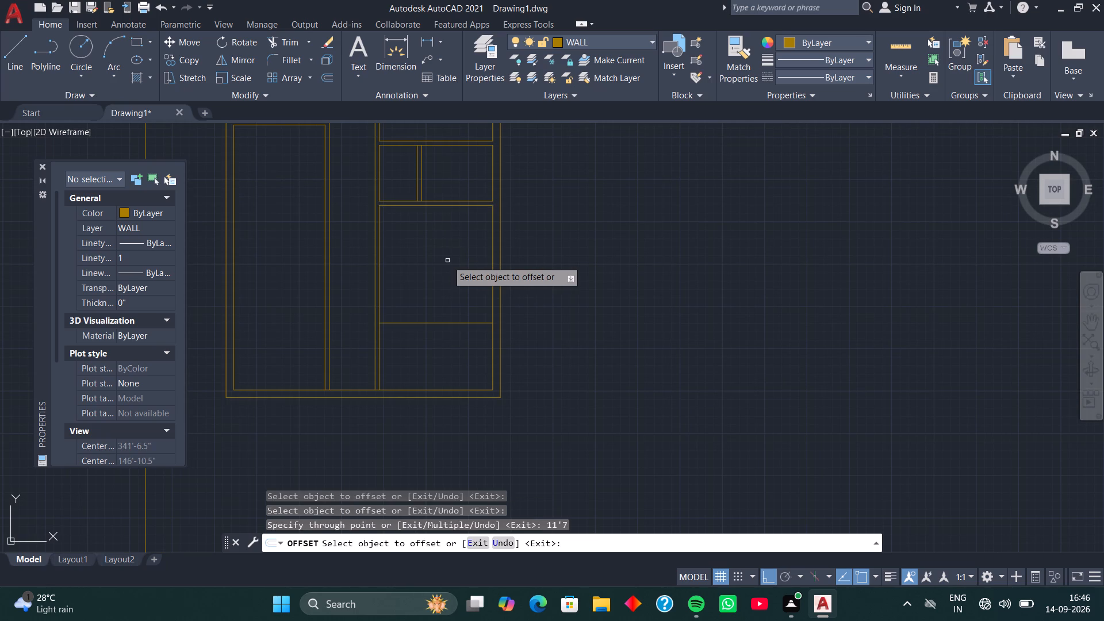
{"action": "middle_click_drag", "start_coordinate": [454, 283], "coordinate": [428, 178]}
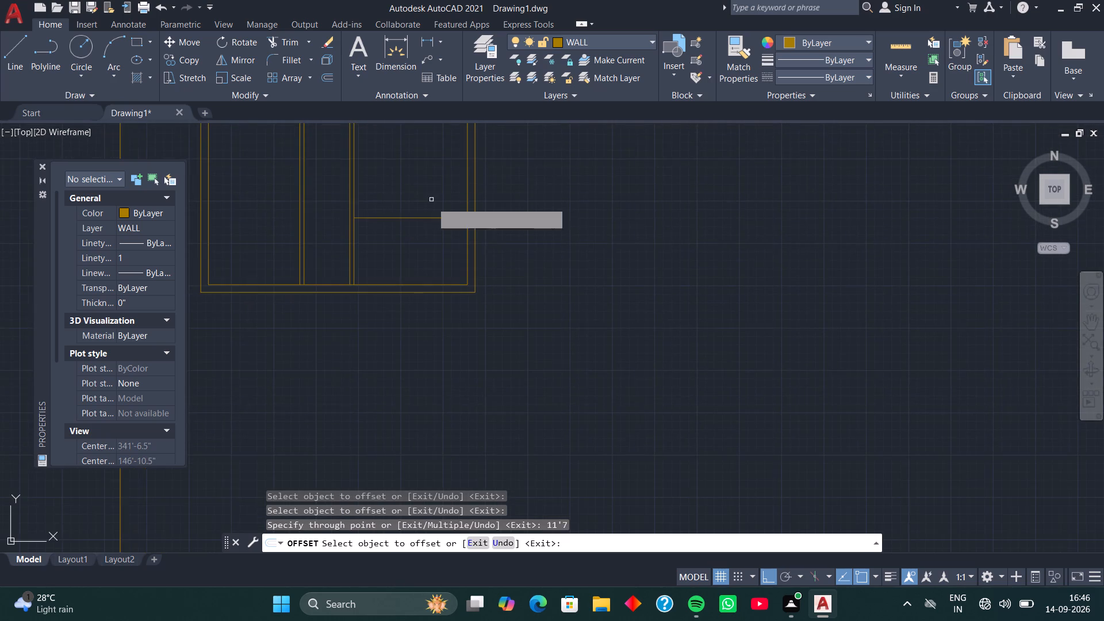
{"action": "scroll", "coordinate": [432, 215], "scroll_direction": "up", "scroll_amount": 1}
{"action": "left_click", "coordinate": [434, 221]}
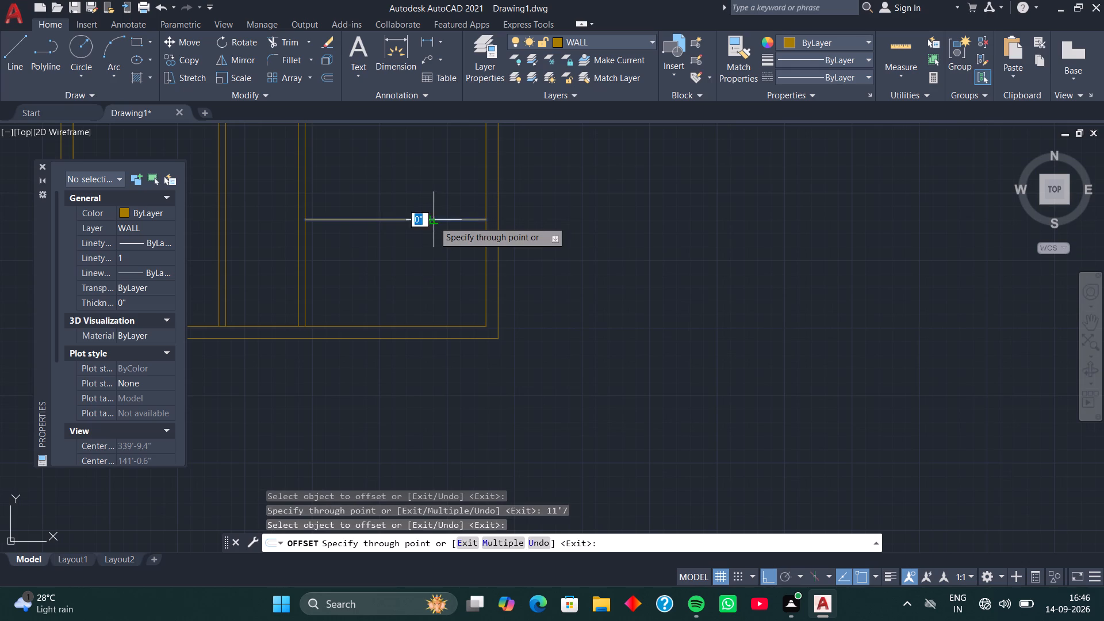
{"action": "key", "text": "5"}
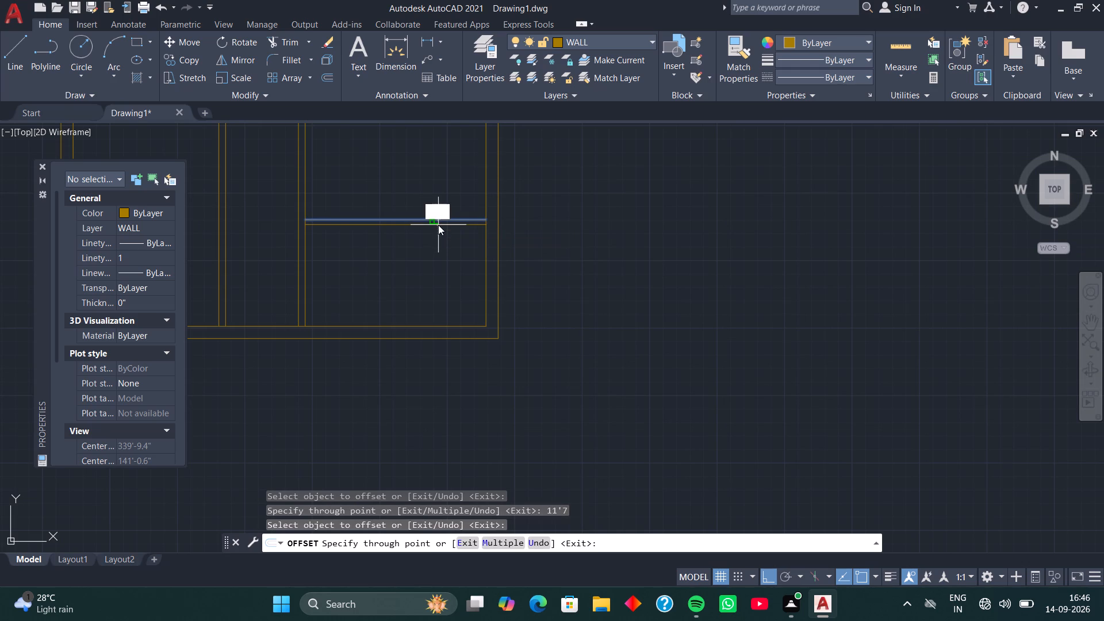
{"action": "key", "text": "Return"}
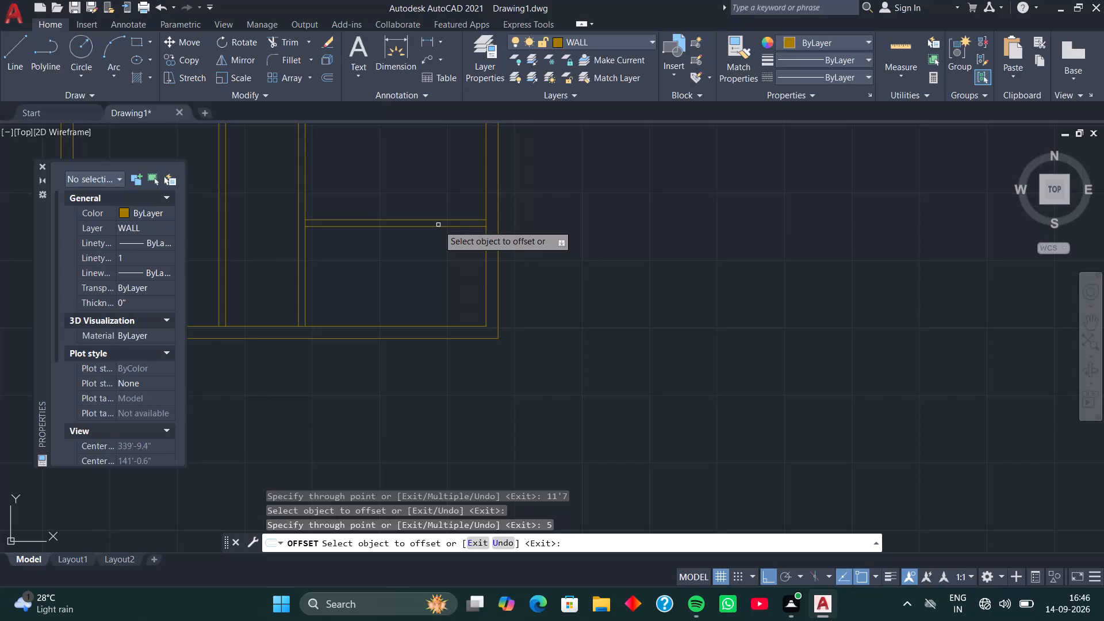
{"action": "key", "text": "space"}
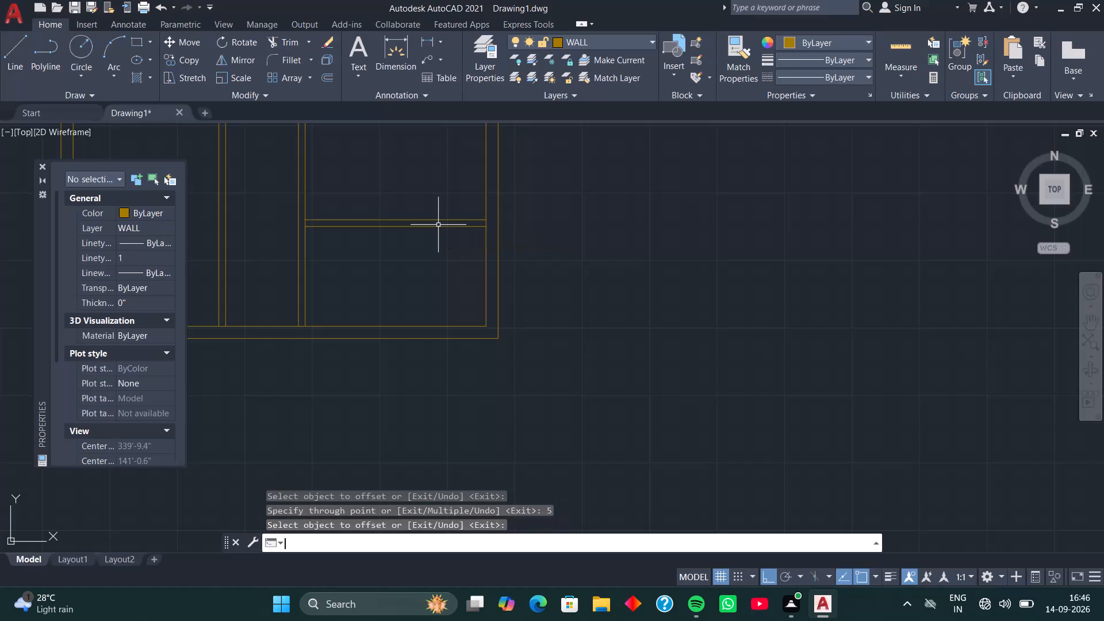
Close the third partition's left corner by extending its lower line to the vertical wall's far line and trimming the vertical lines below and inside the junction.
{"action": "type", "text": "EX"}
{"action": "key", "text": "space"}
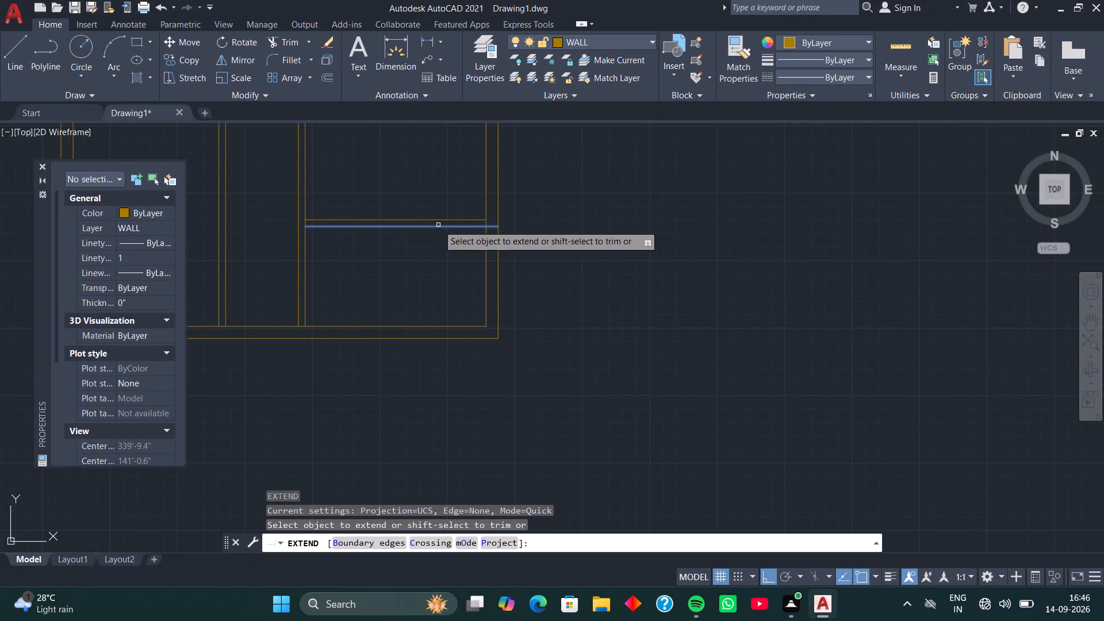
{"action": "left_click", "coordinate": [327, 225]}
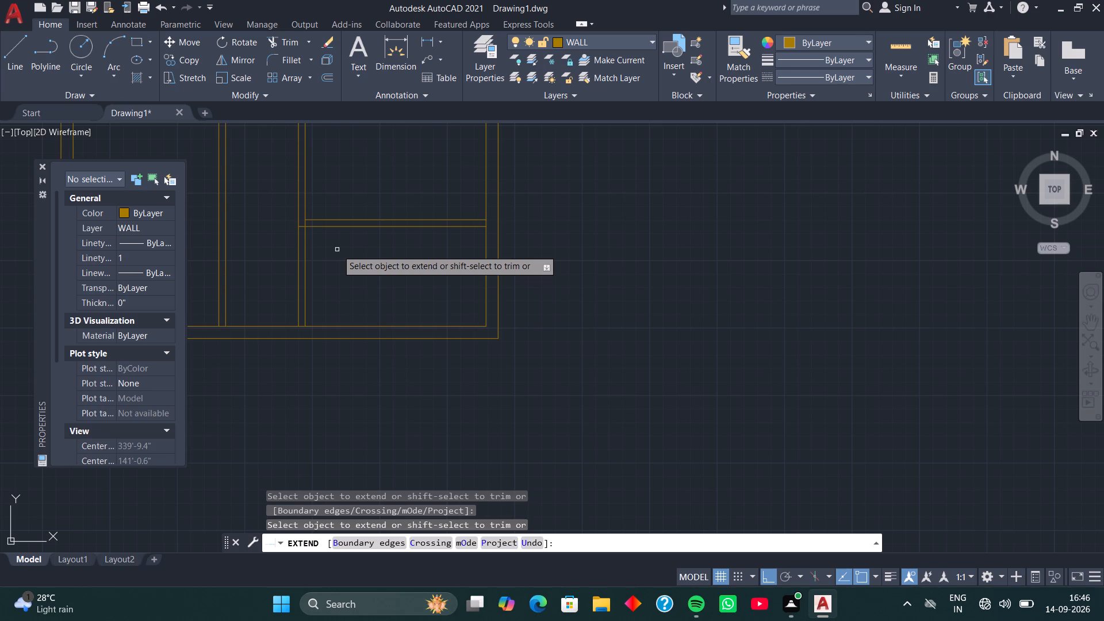
{"action": "key", "text": "space"}
{"action": "type", "text": "TR"}
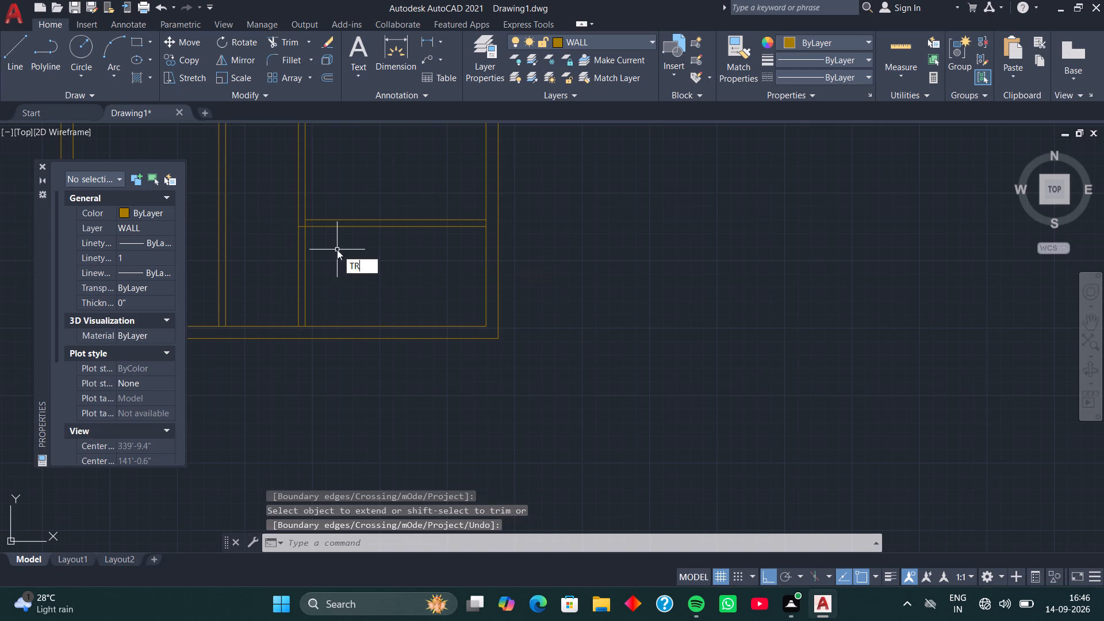
{"action": "key", "text": "space"}
{"action": "left_click_drag", "start_coordinate": [337, 250], "coordinate": [290, 270]}
{"action": "scroll", "coordinate": [297, 223], "scroll_direction": "up", "scroll_amount": 3}
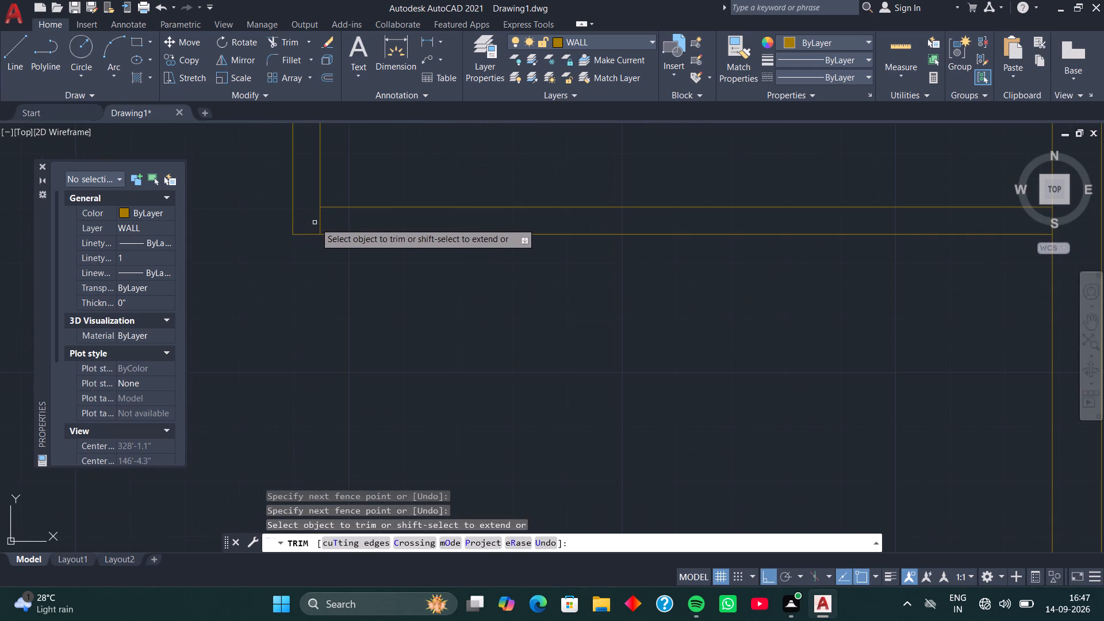
{"action": "left_click", "coordinate": [323, 220]}
{"action": "left_click", "coordinate": [313, 224]}
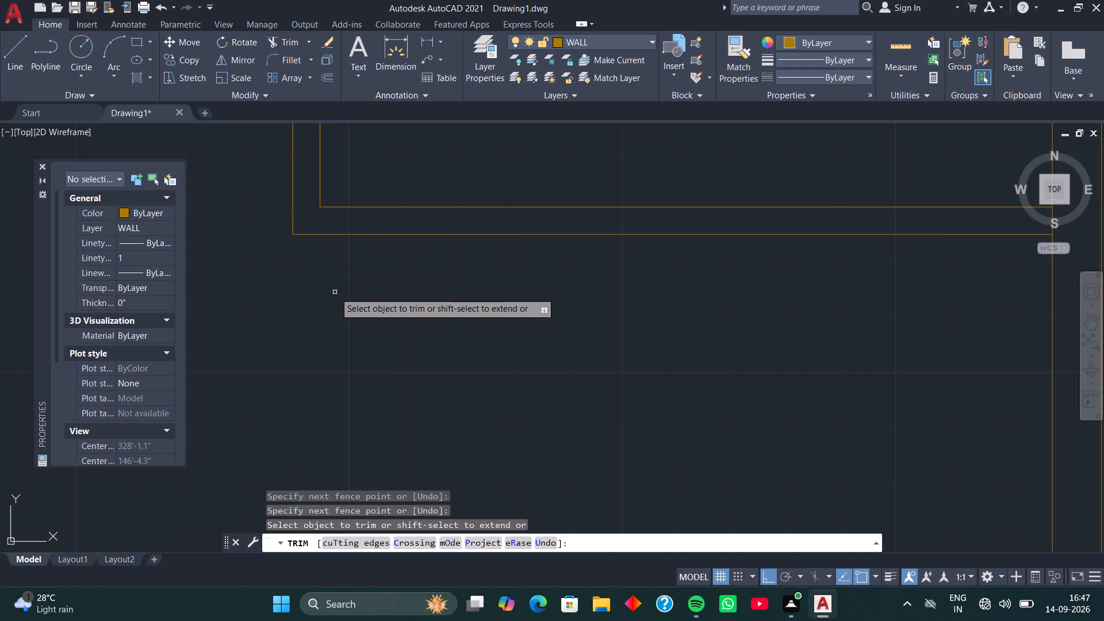
{"action": "scroll", "coordinate": [335, 292], "scroll_direction": "down", "scroll_amount": 5}
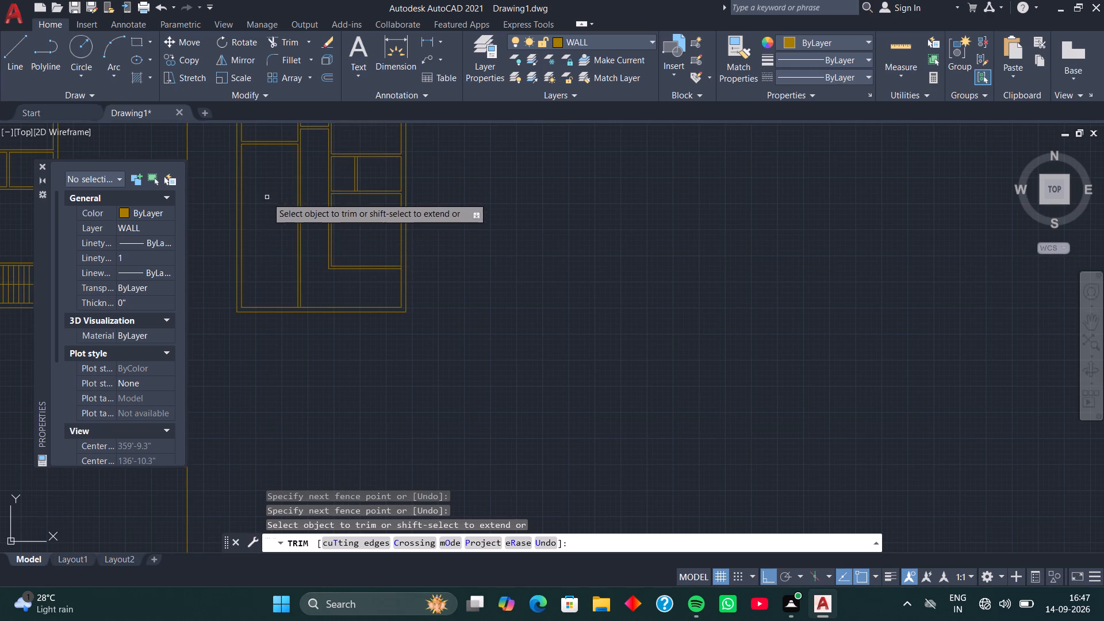
{"action": "middle_click_drag", "start_coordinate": [267, 197], "coordinate": [290, 262]}
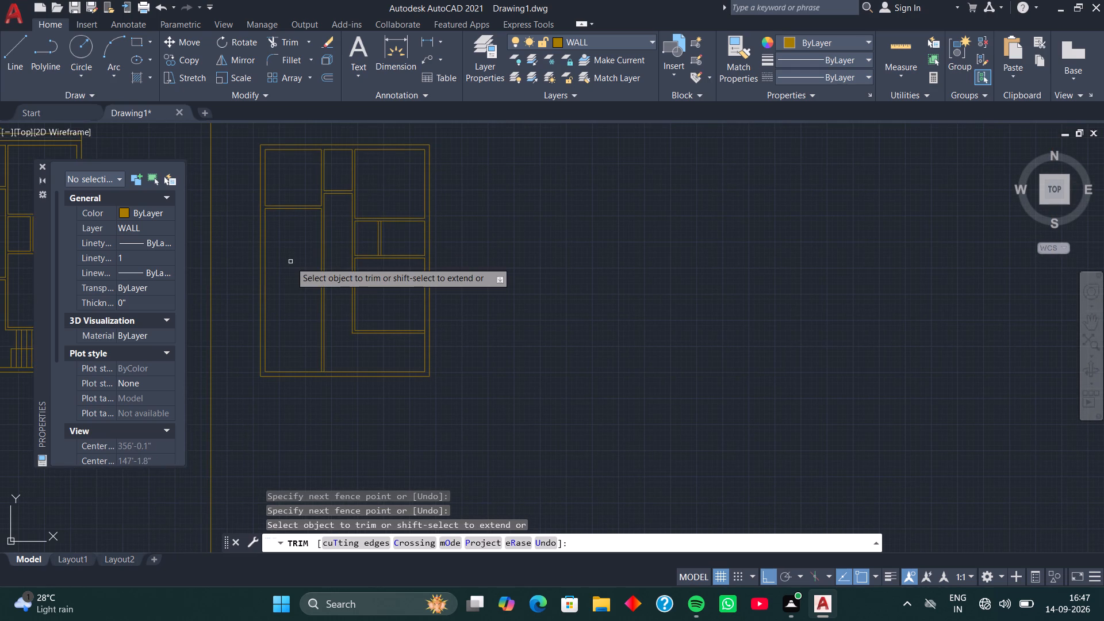
{"action": "key", "text": "space"}
Extend the left bay partition's lower line to the vertical wall's far line and trim away both vertical wall lines below it.
{"action": "type", "text": "EX"}
{"action": "key", "text": "space"}
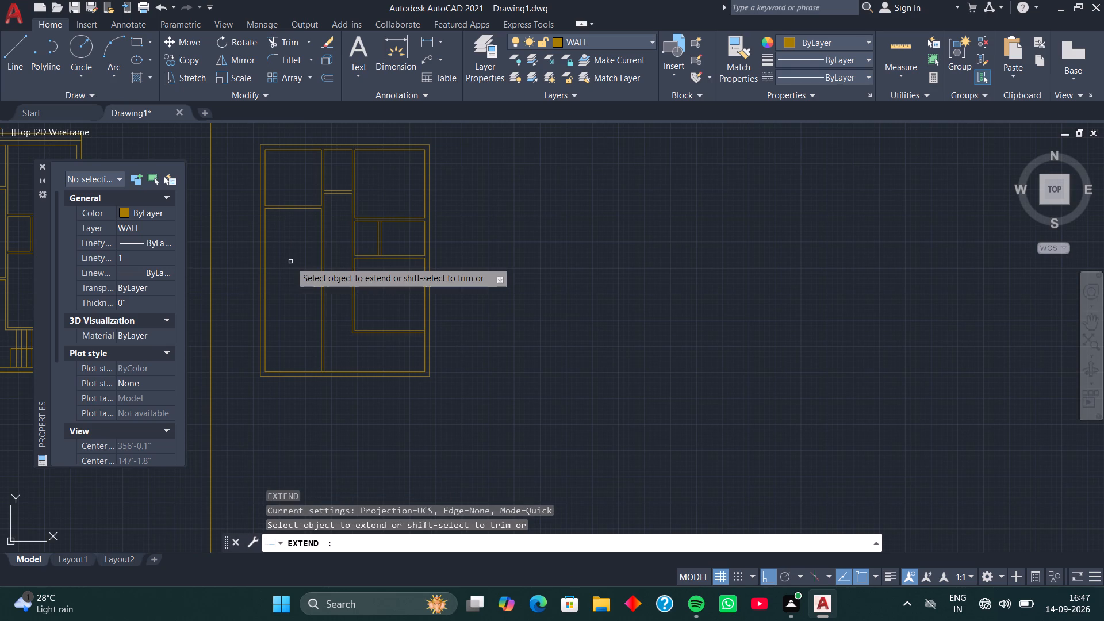
{"action": "scroll", "coordinate": [300, 220], "scroll_direction": "up", "scroll_amount": 3}
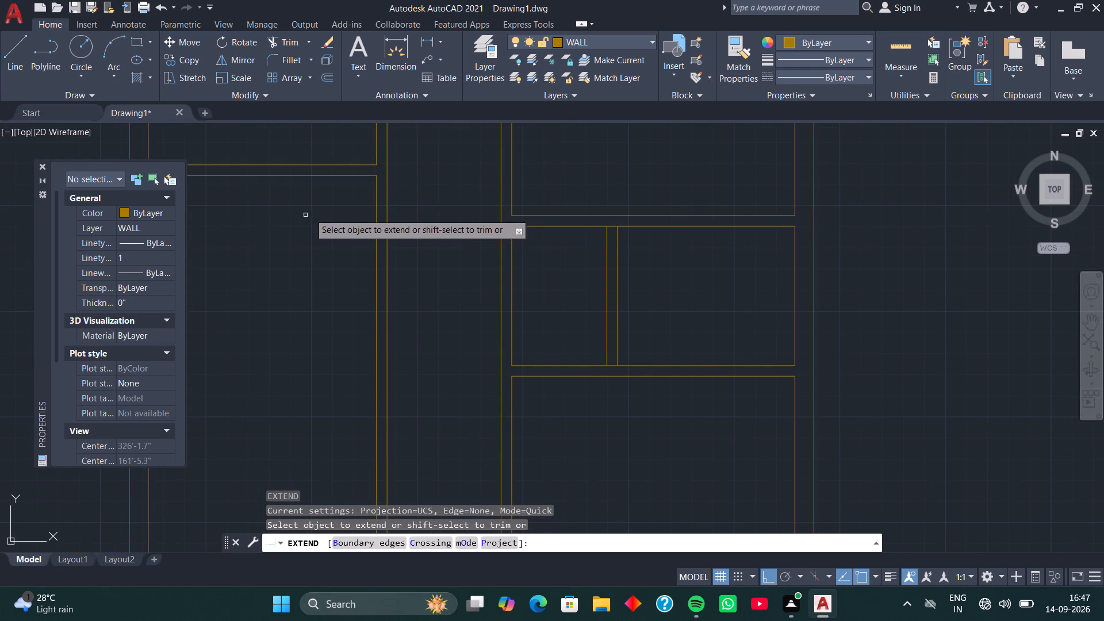
{"action": "left_click", "coordinate": [350, 174]}
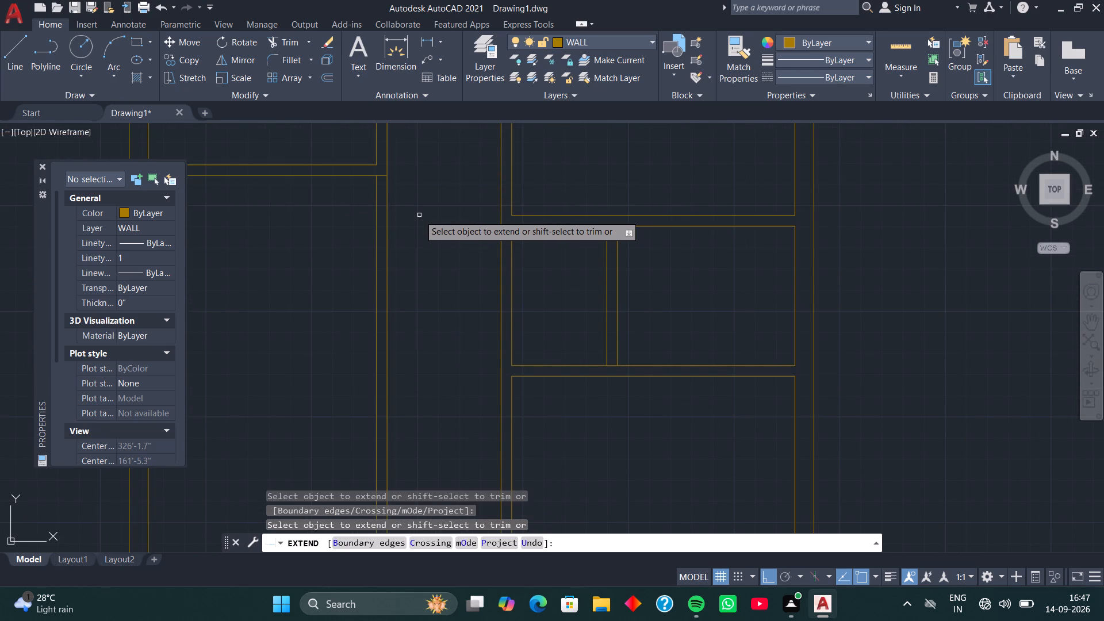
{"action": "key", "text": "space"}
{"action": "type", "text": "TR"}
{"action": "key", "text": "space"}
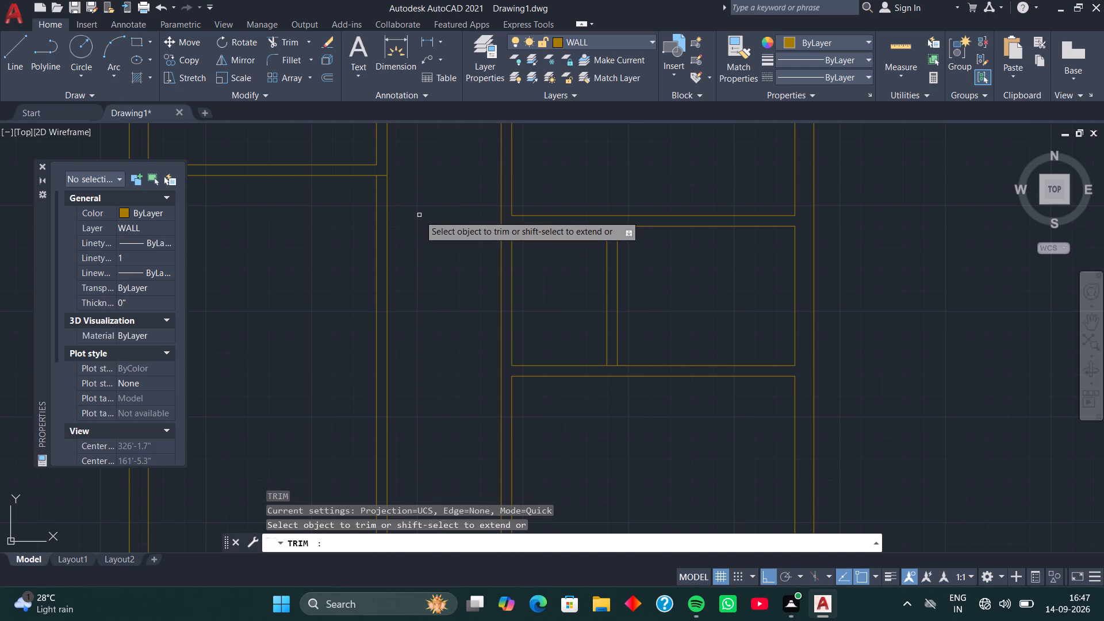
{"action": "left_click_drag", "start_coordinate": [419, 215], "coordinate": [371, 256]}
{"action": "scroll", "coordinate": [406, 224], "scroll_direction": "down", "scroll_amount": 1}
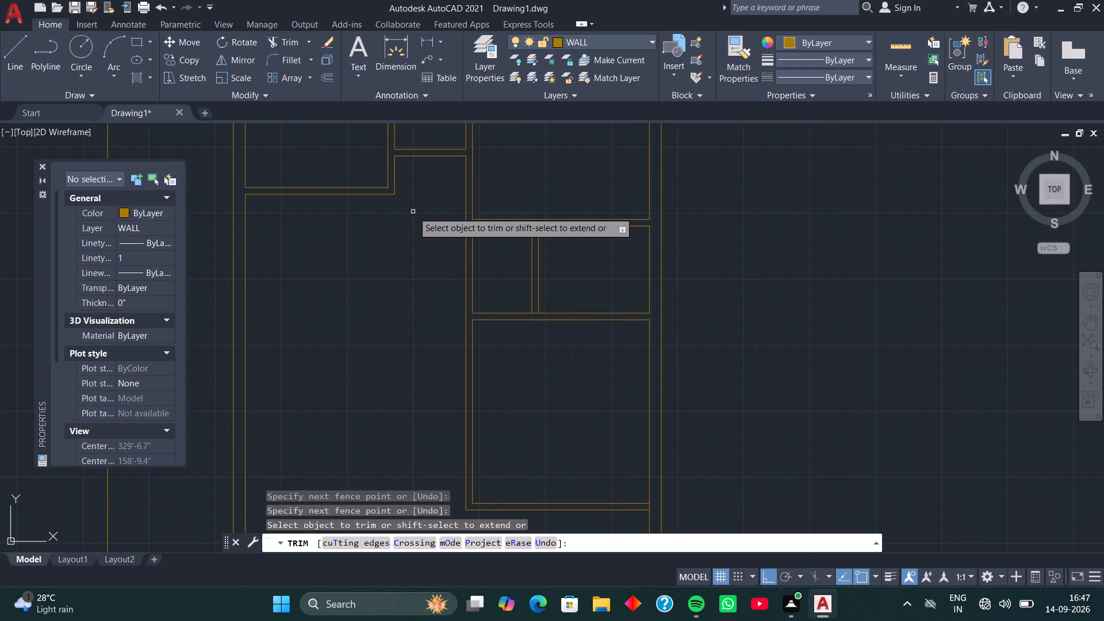
{"action": "scroll", "coordinate": [408, 260], "scroll_direction": "down", "scroll_amount": 1}
{"action": "middle_click_drag", "start_coordinate": [408, 260], "coordinate": [408, 236]}
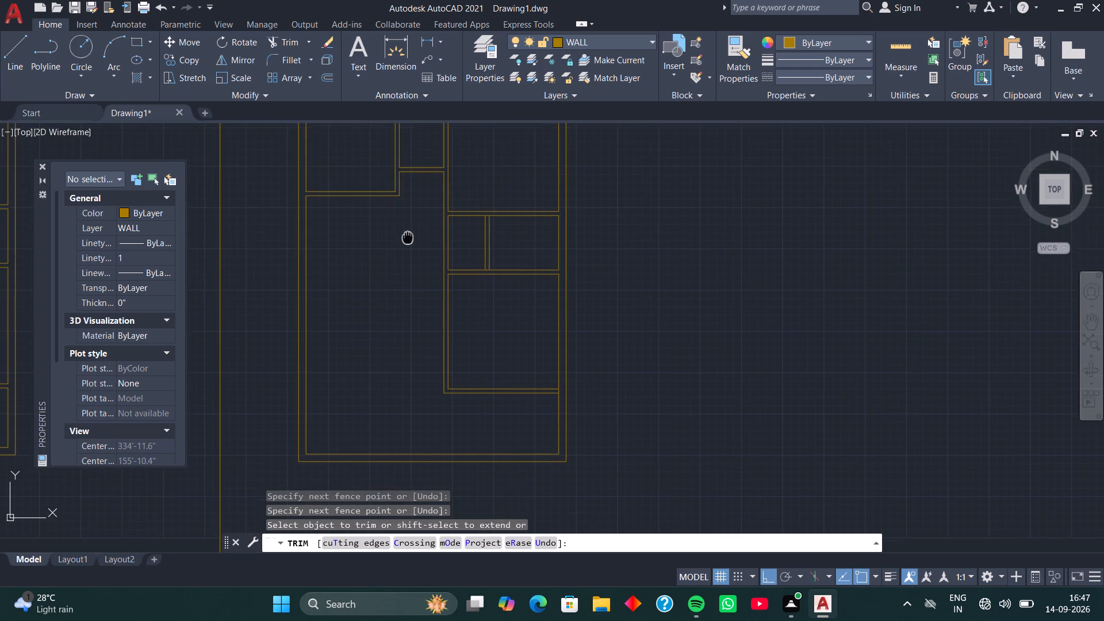
{"action": "middle_click_drag", "start_coordinate": [408, 236], "coordinate": [408, 233]}
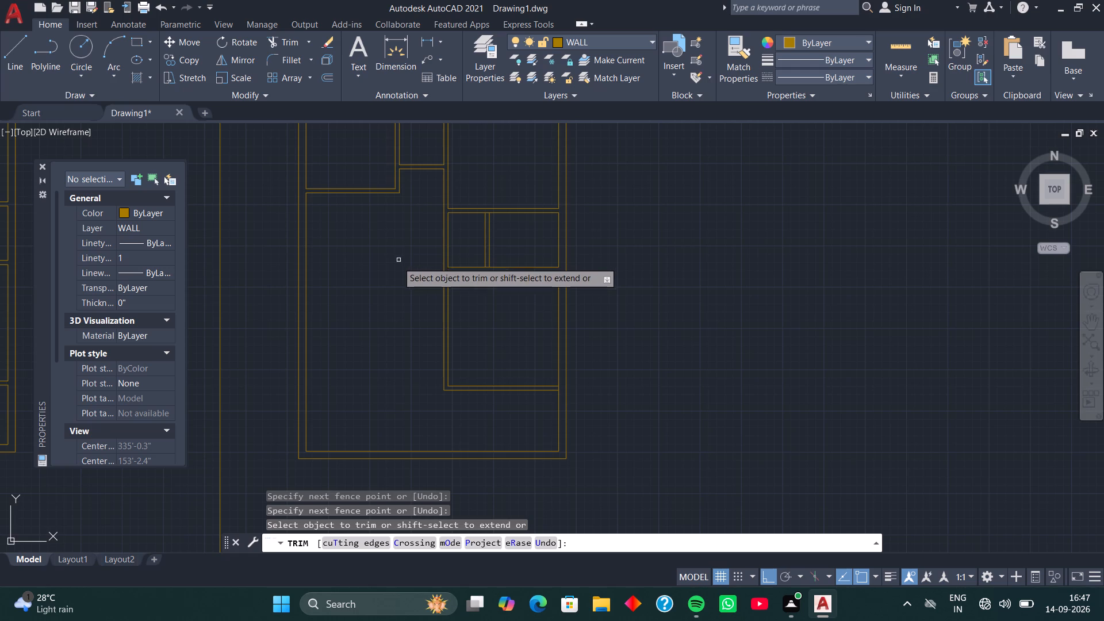
{"action": "middle_click_drag", "start_coordinate": [394, 270], "coordinate": [407, 264]}
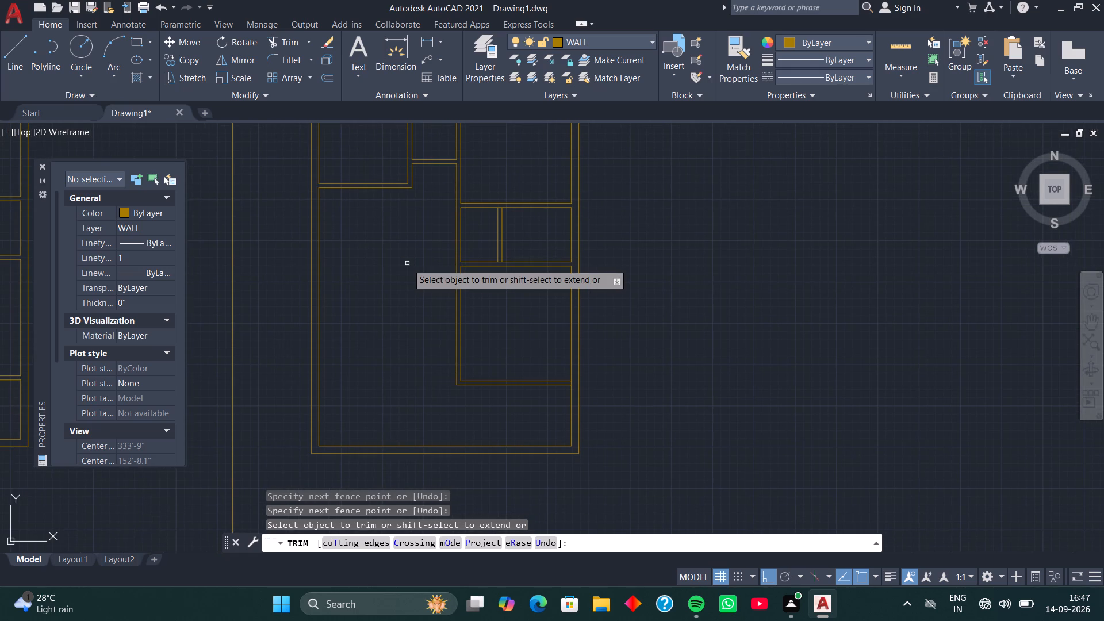
{"action": "key", "text": "space"}
Form a second 5" horizontal partition in the left bay, 11'6" below the existing partition's lower line, using Offset.
{"action": "type", "text": "O"}
{"action": "key", "text": "space"}
{"action": "key", "text": "space"}
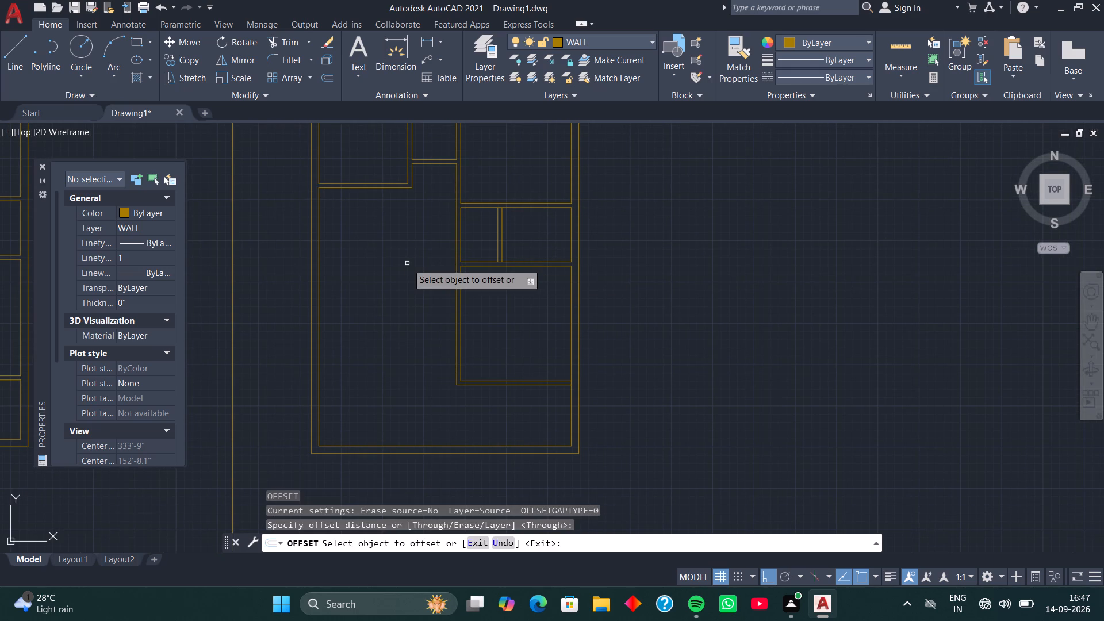
{"action": "left_click", "coordinate": [388, 188]}
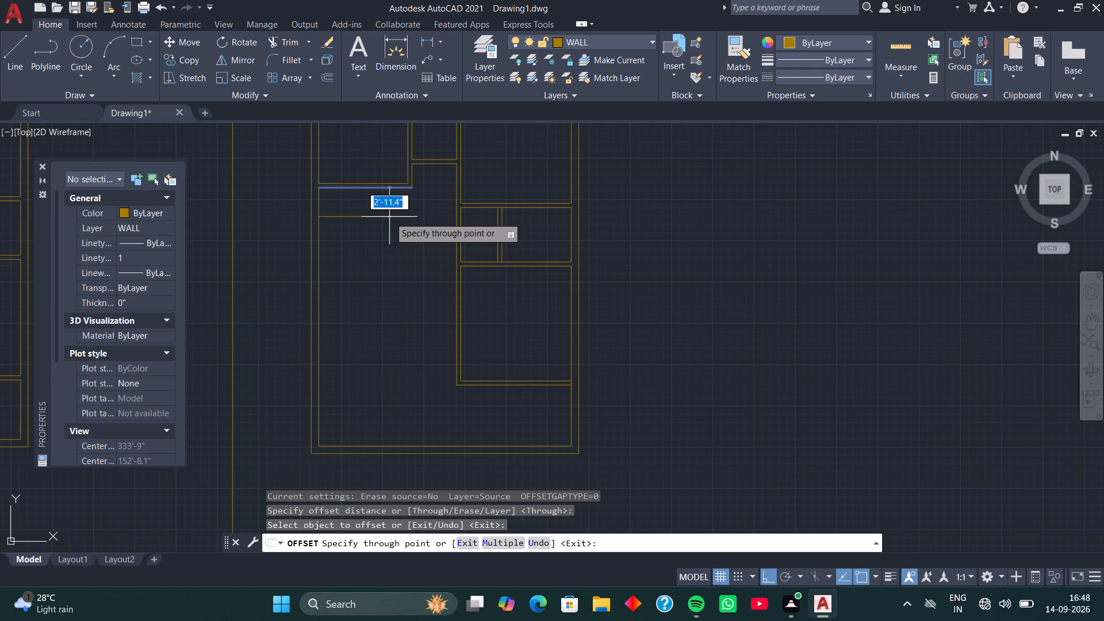
{"action": "type", "text": "11'6"}
{"action": "key", "text": "Return"}
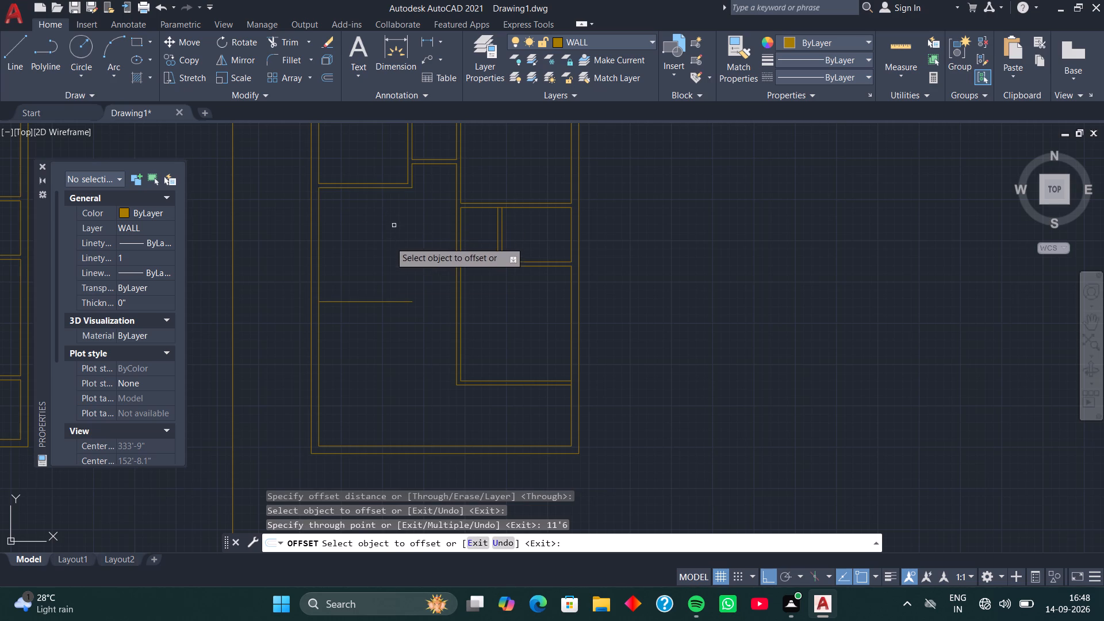
{"action": "left_click", "coordinate": [388, 302]}
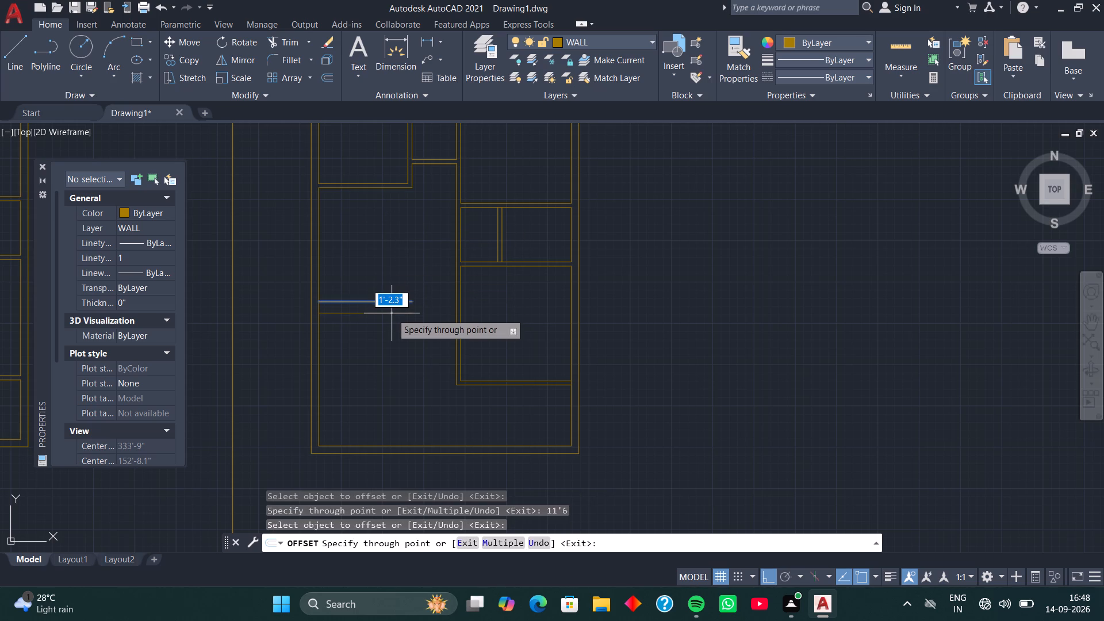
{"action": "key", "text": "5"}
{"action": "key", "text": "Return"}
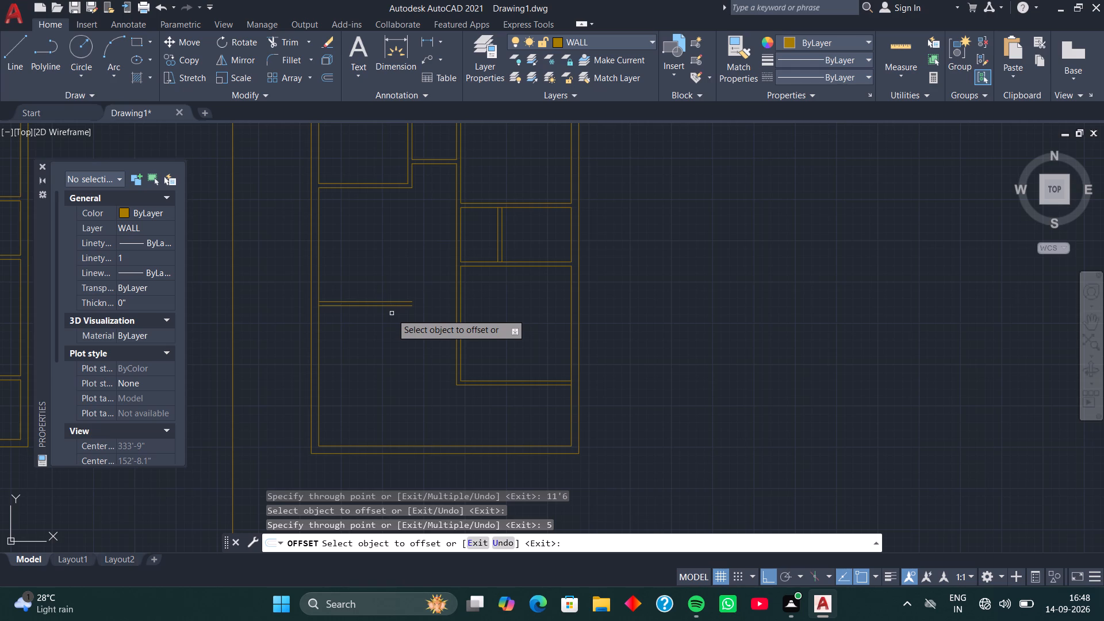
Extend both lines of the left bay's second horizontal partition to the central vertical wall.
{"action": "key", "text": "space"}
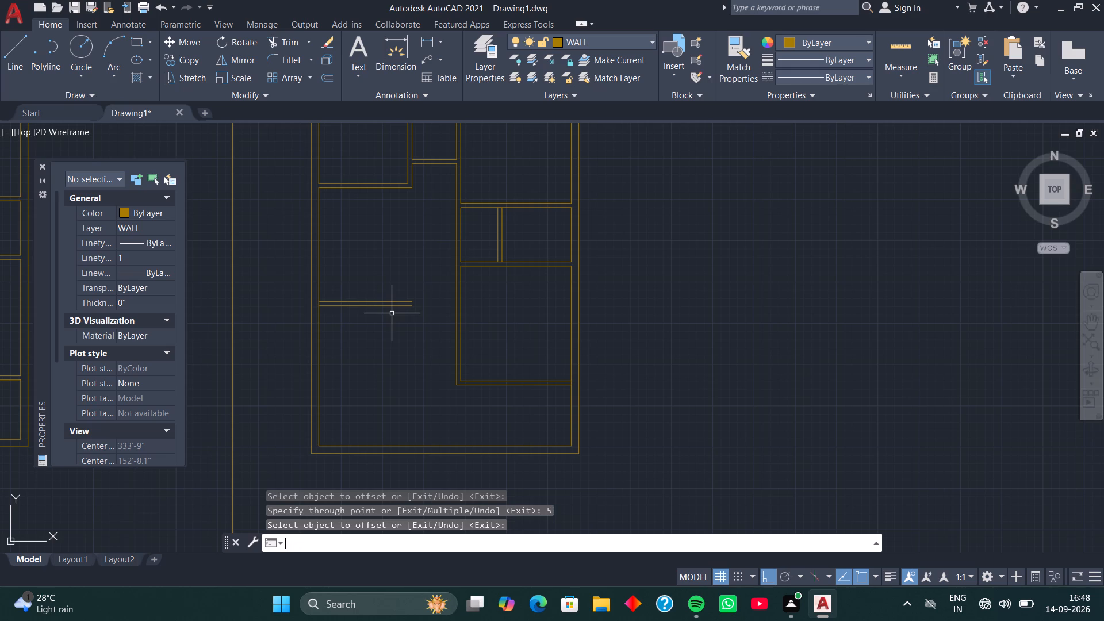
{"action": "type", "text": "EX"}
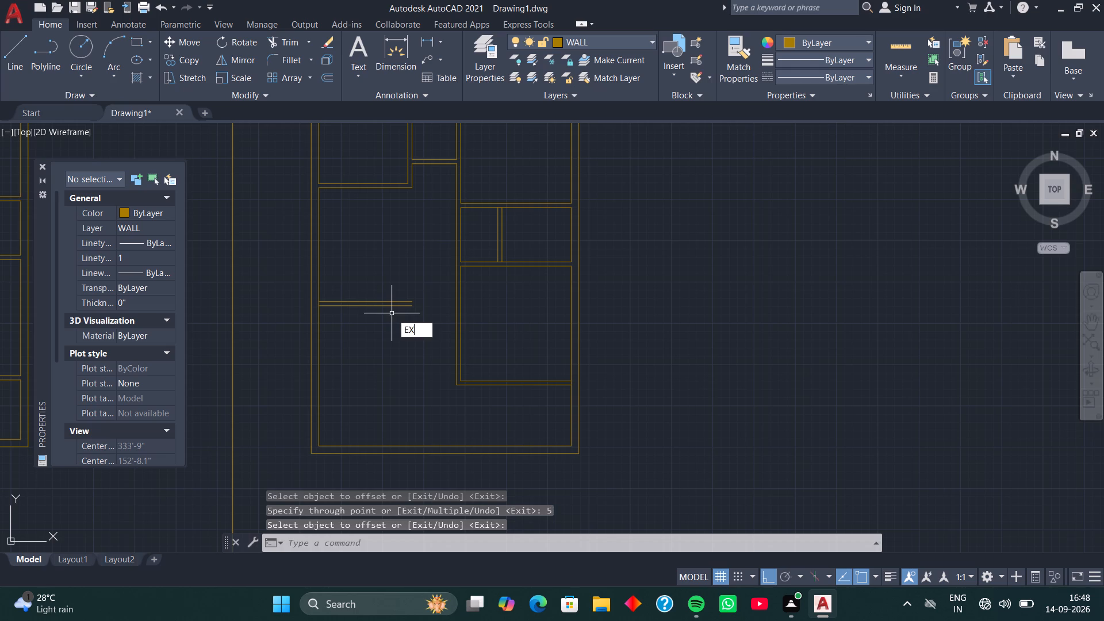
{"action": "key", "text": "space"}
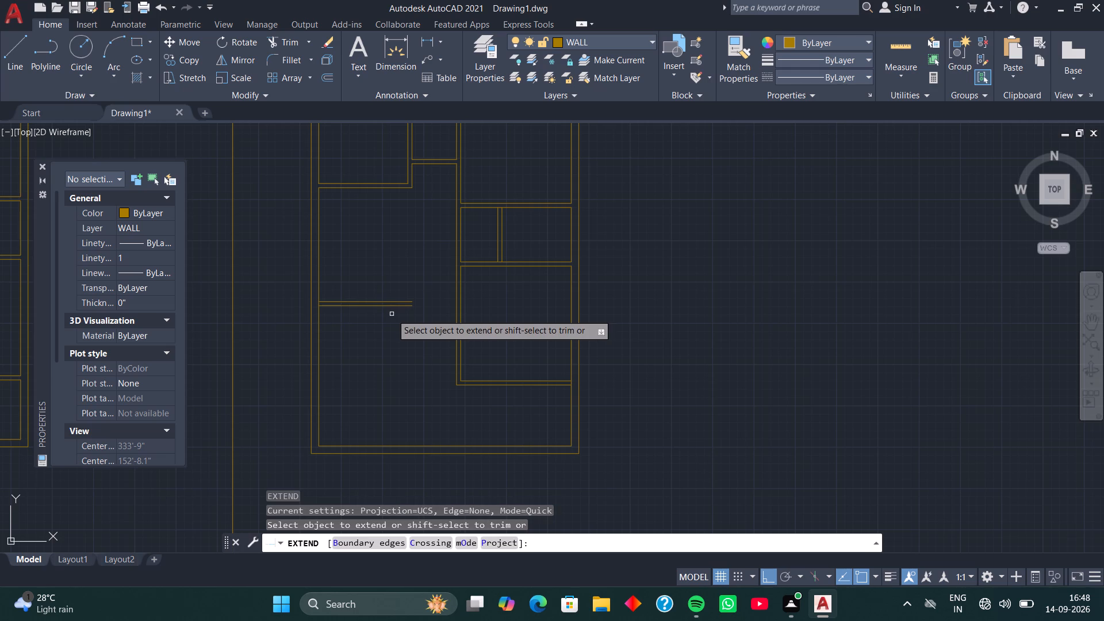
{"action": "left_click_drag", "start_coordinate": [392, 315], "coordinate": [392, 264]}
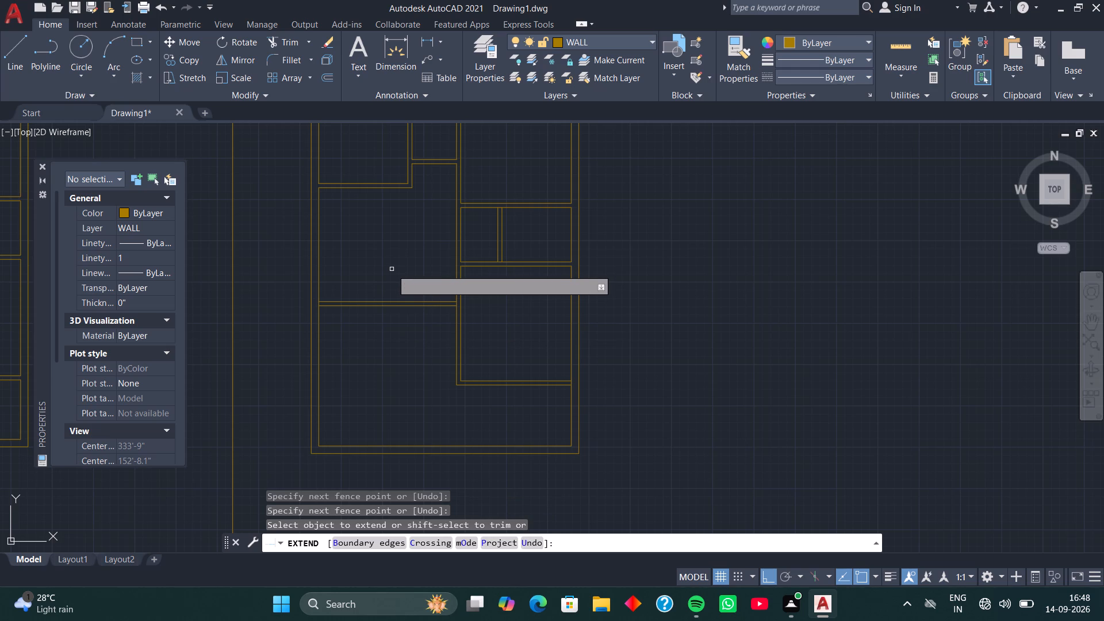
{"action": "key", "text": "space"}
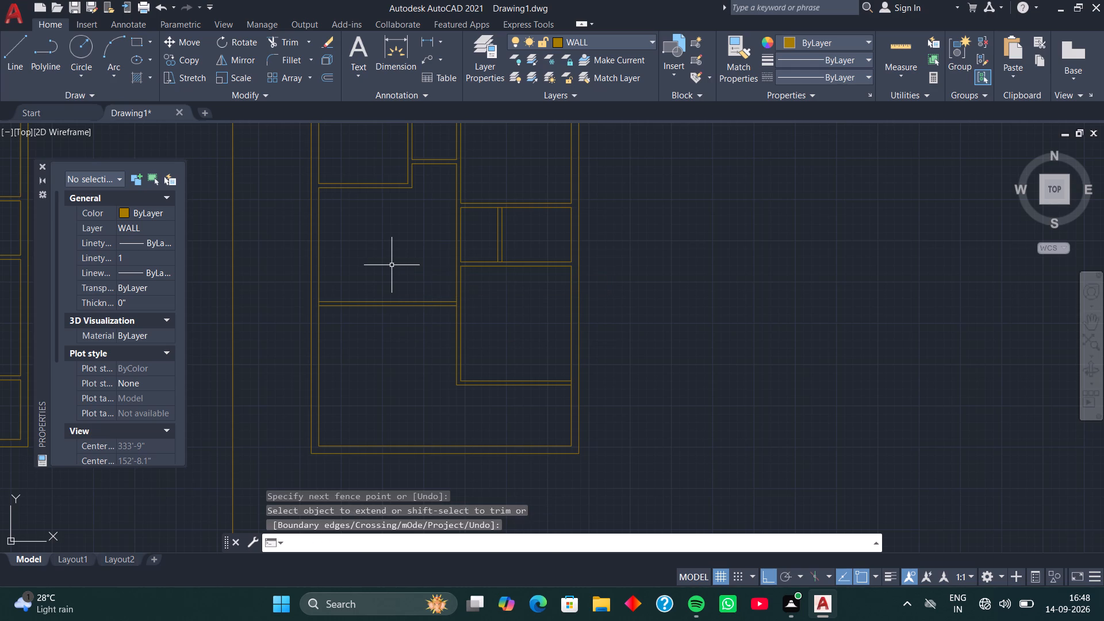
Trim the wall segments between the second left-bay partition's lines at the outer wall's inner line and at the central vertical wall.
{"action": "key", "text": "t"}
{"action": "type", "text": "R"}
{"action": "key", "text": "space"}
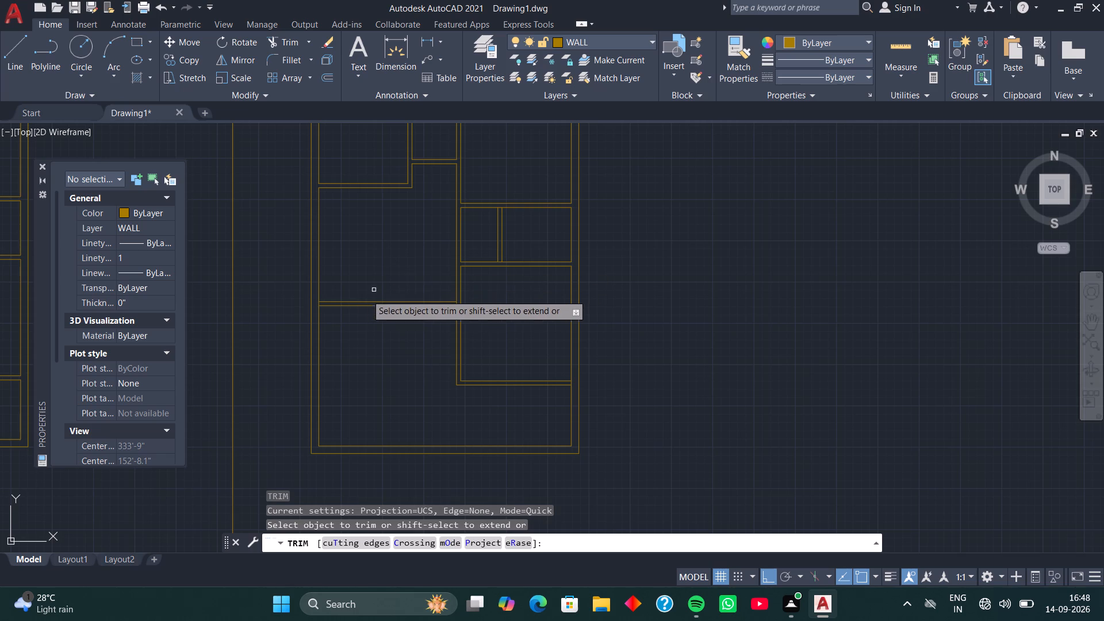
{"action": "scroll", "coordinate": [309, 304], "scroll_direction": "up", "scroll_amount": 7}
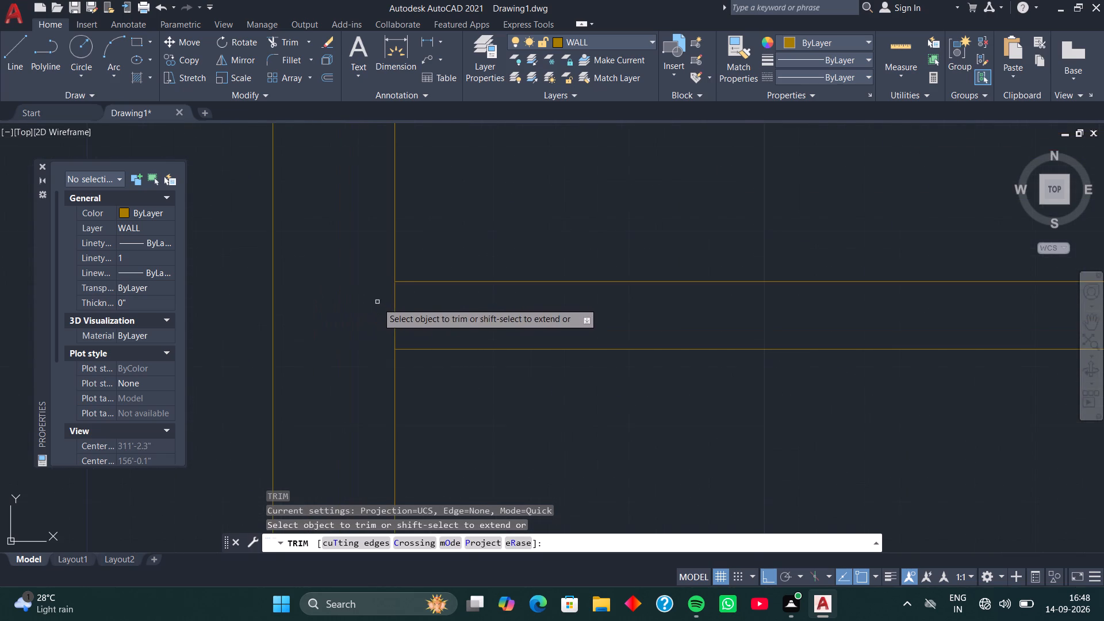
{"action": "left_click", "coordinate": [395, 305]}
{"action": "key", "text": "space"}
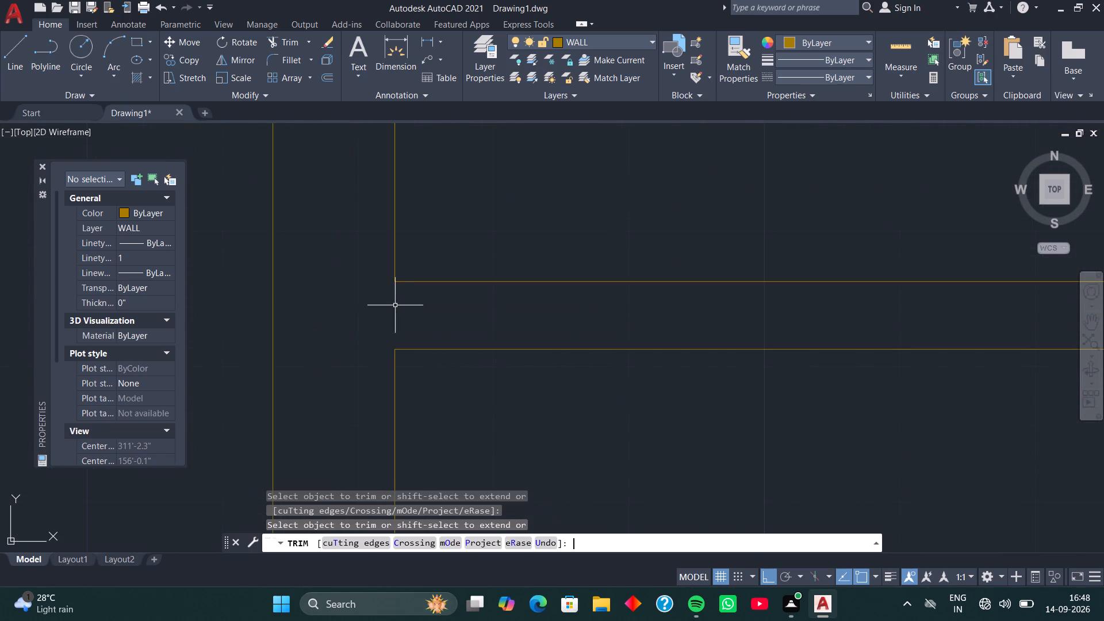
{"action": "scroll", "coordinate": [505, 322], "scroll_direction": "down", "scroll_amount": 5}
{"action": "middle_click_drag", "start_coordinate": [686, 329], "coordinate": [594, 326]}
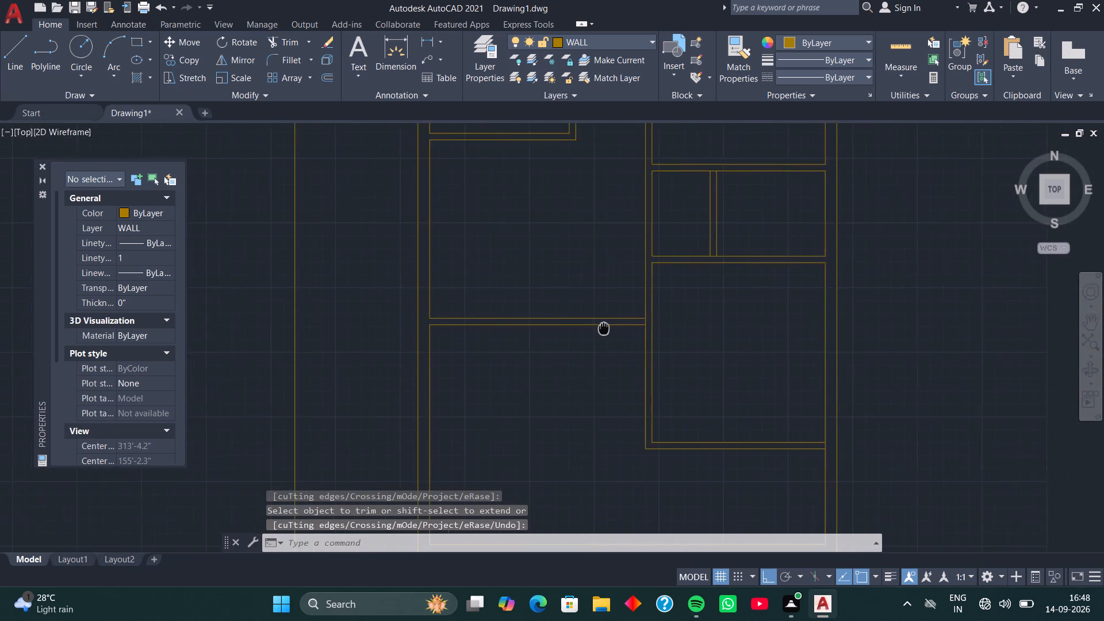
{"action": "middle_click_drag", "start_coordinate": [594, 326], "coordinate": [464, 325]}
{"action": "scroll", "coordinate": [497, 319], "scroll_direction": "up", "scroll_amount": 3}
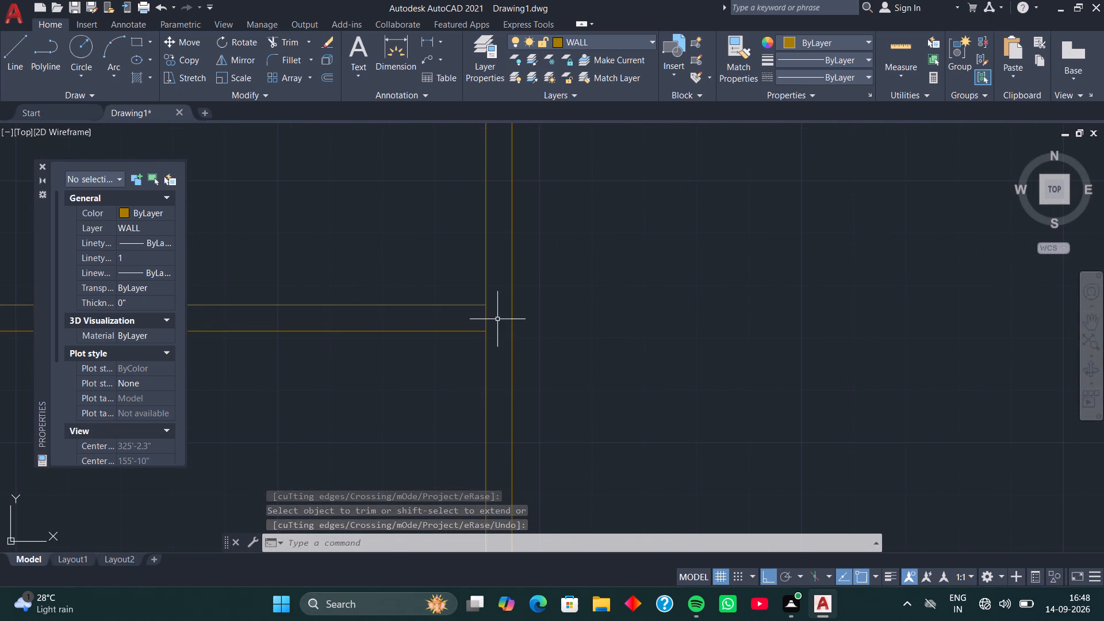
{"action": "key", "text": "space"}
{"action": "left_click", "coordinate": [486, 319]}
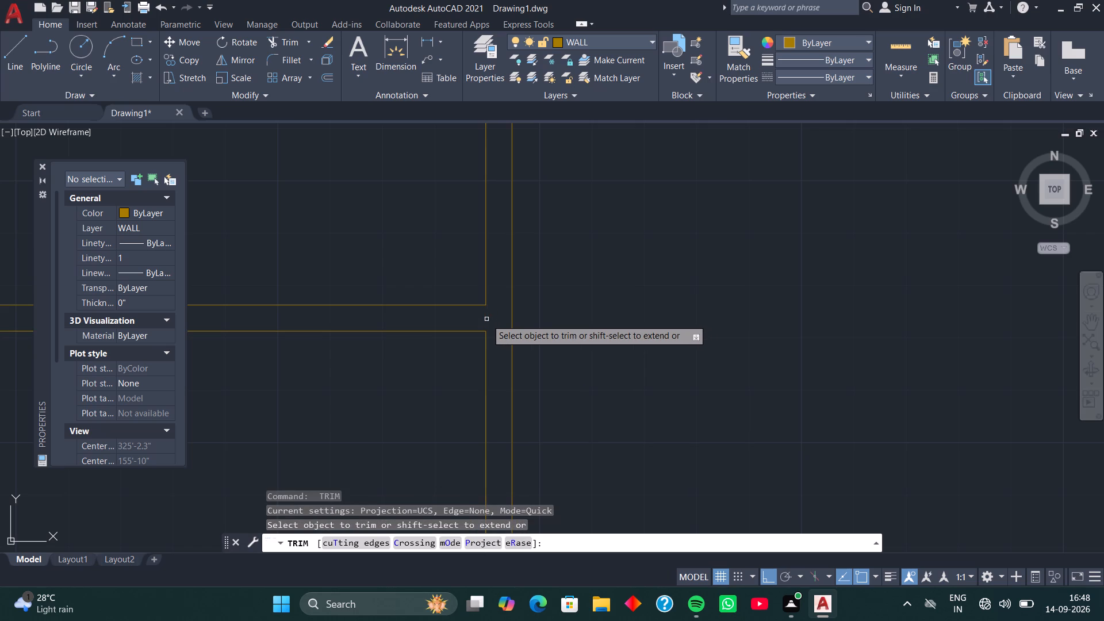
{"action": "key", "text": "space"}
Trim the outer wall's inner line between the two lines of the right bay's third horizontal partition.
{"action": "scroll", "coordinate": [486, 319], "scroll_direction": "down", "scroll_amount": 5}
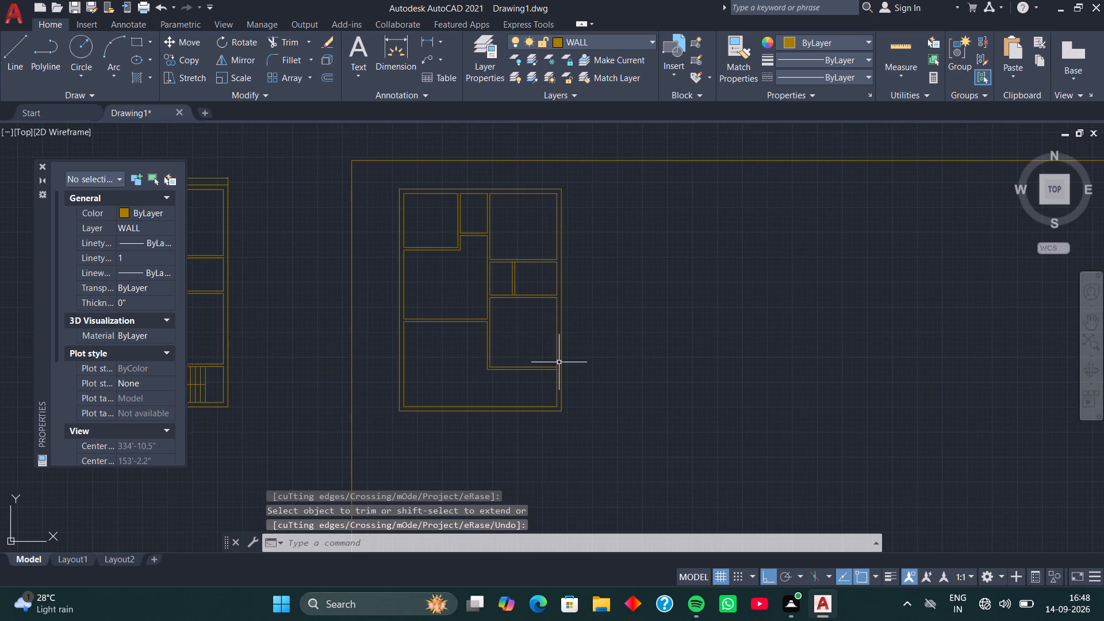
{"action": "middle_click_drag", "start_coordinate": [555, 362], "coordinate": [504, 299]}
{"action": "scroll", "coordinate": [505, 318], "scroll_direction": "up", "scroll_amount": 5}
{"action": "key", "text": "space"}
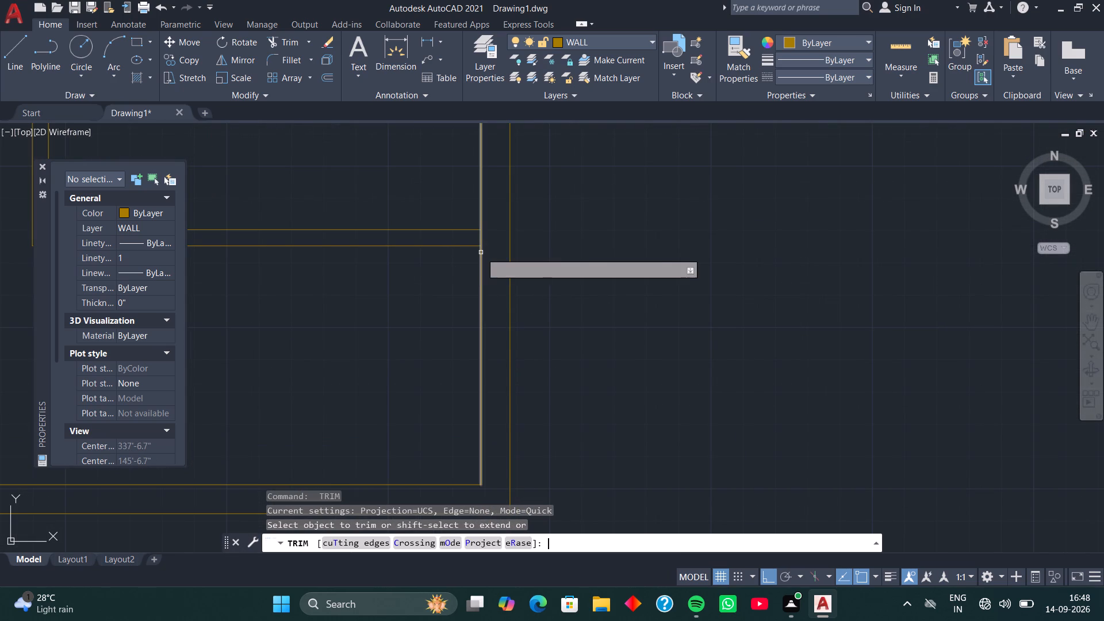
{"action": "left_click", "coordinate": [482, 240]}
{"action": "key", "text": "space"}
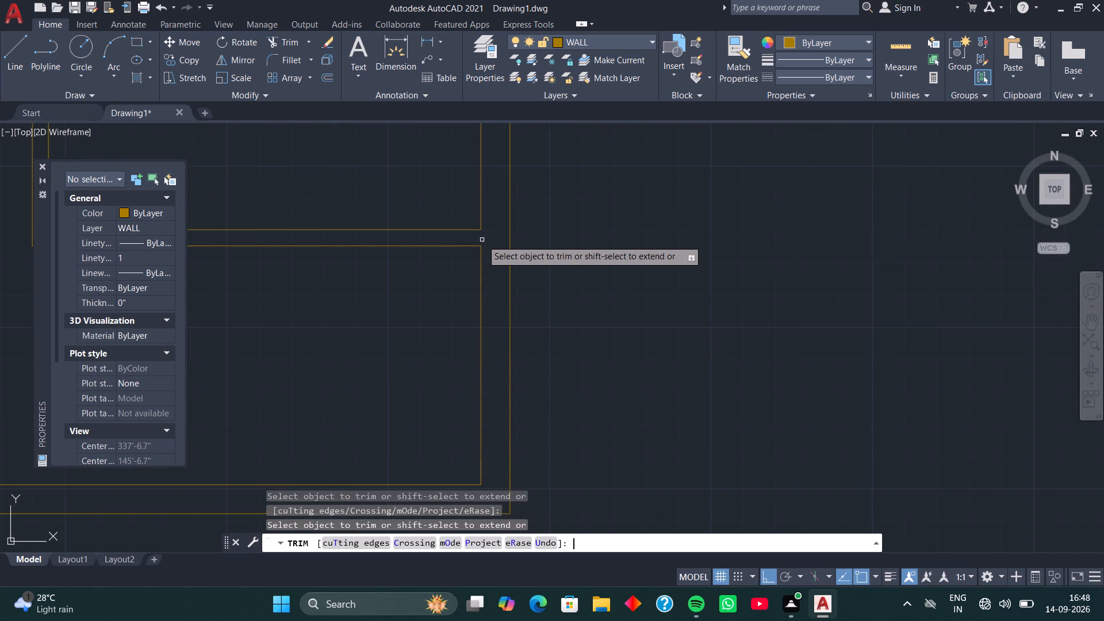
Trim the horizontal partition lines across the lower and upper ends of the short vertical partition in the right bay.
{"action": "scroll", "coordinate": [475, 261], "scroll_direction": "down", "scroll_amount": 5}
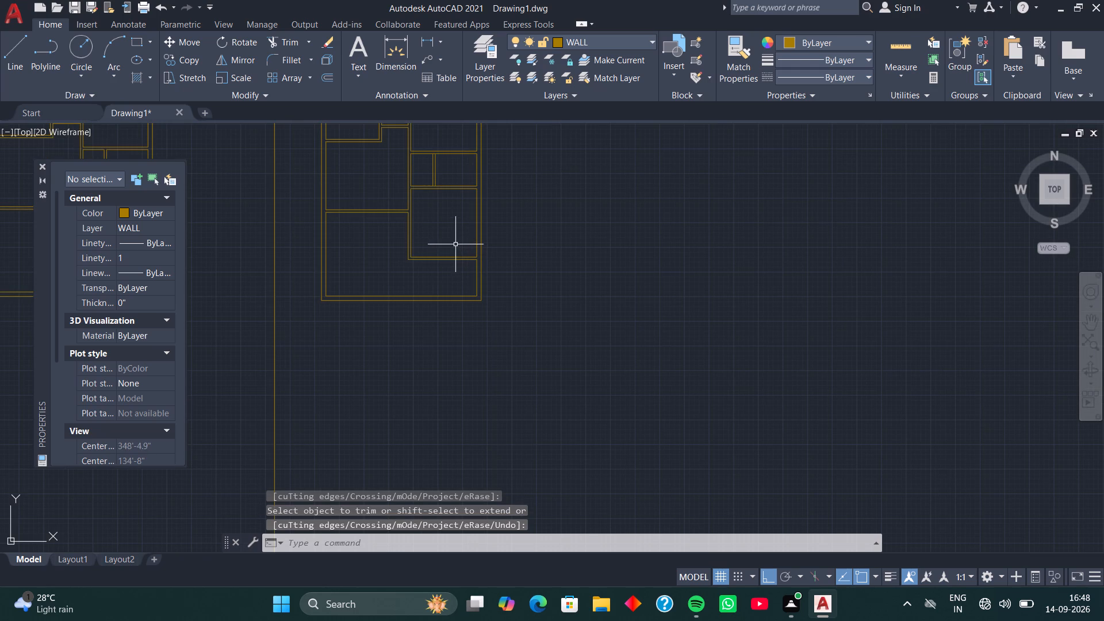
{"action": "scroll", "coordinate": [433, 180], "scroll_direction": "up", "scroll_amount": 5}
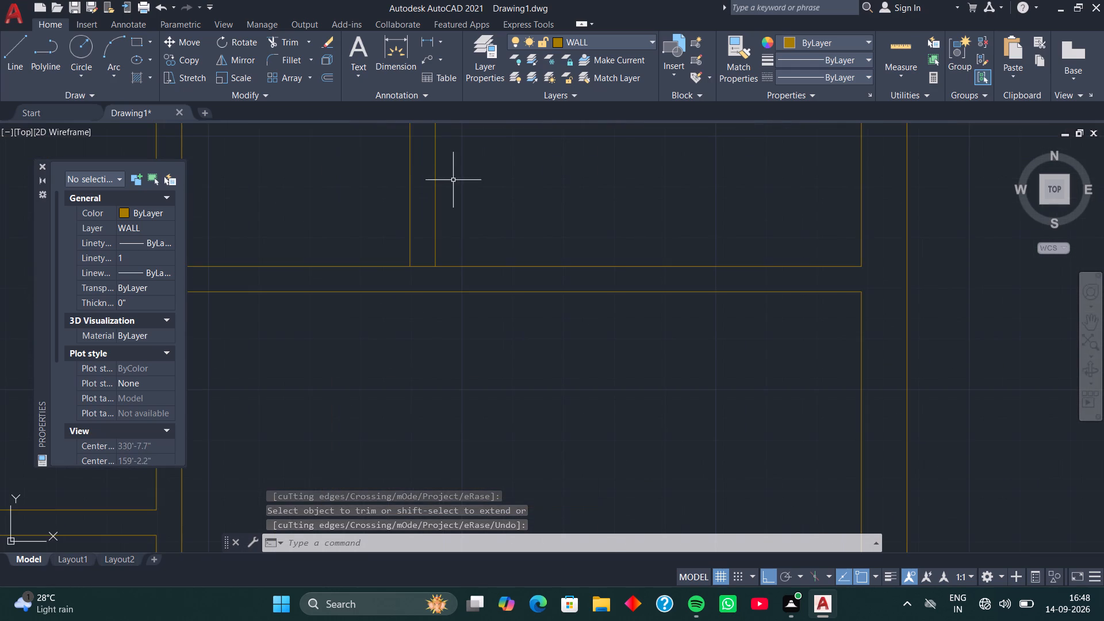
{"action": "middle_click_drag", "start_coordinate": [457, 184], "coordinate": [480, 241]}
{"action": "key", "text": "space"}
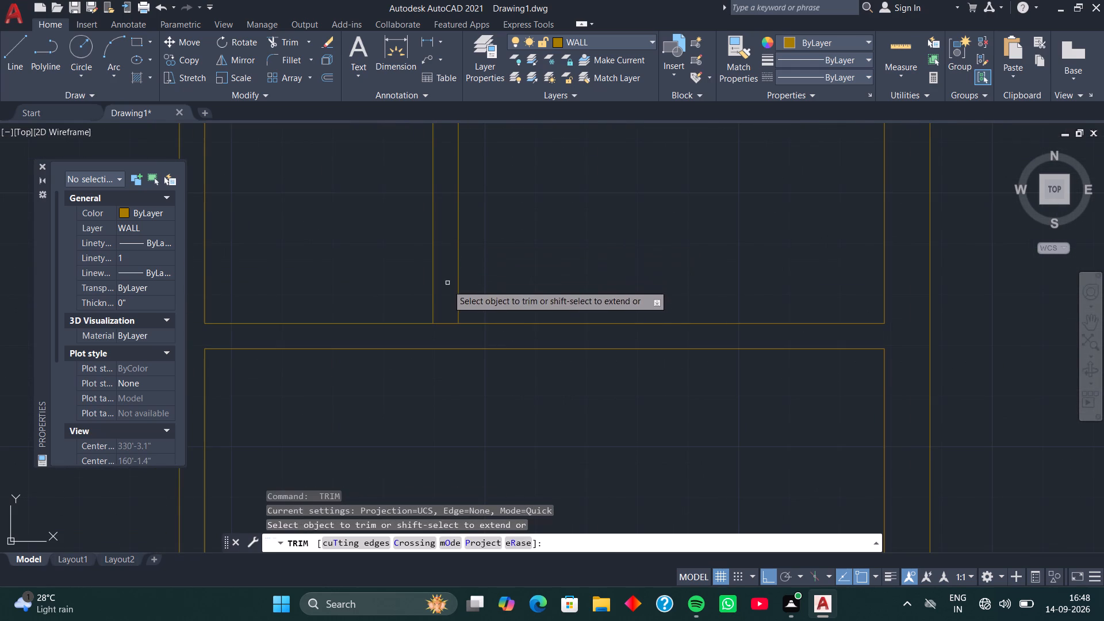
{"action": "left_click", "coordinate": [447, 324]}
{"action": "scroll", "coordinate": [459, 298], "scroll_direction": "down", "scroll_amount": 2}
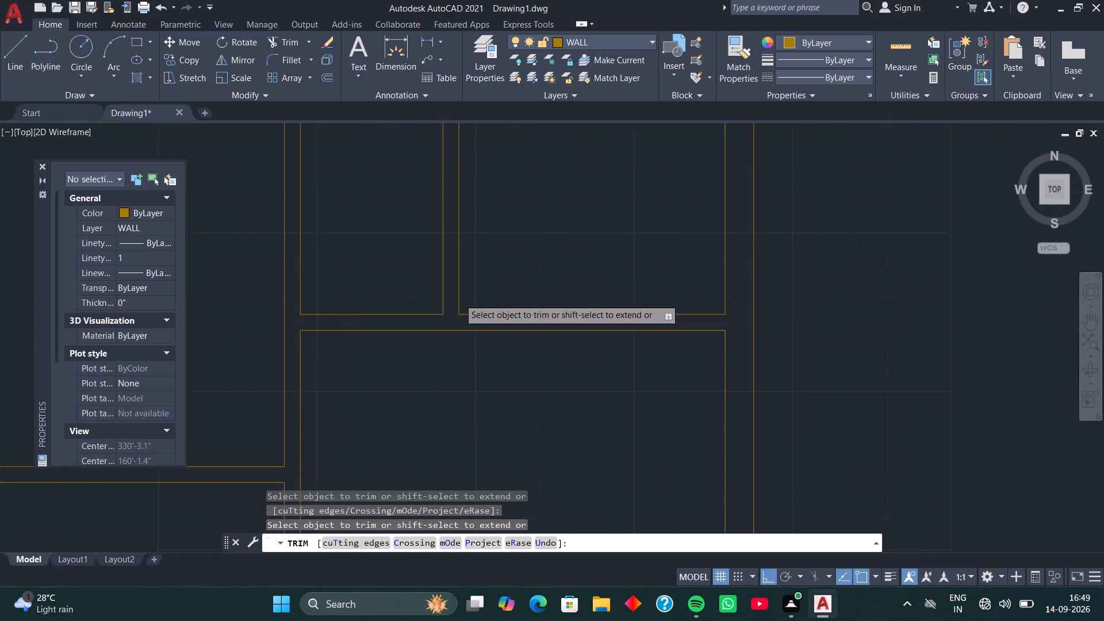
{"action": "scroll", "coordinate": [459, 298], "scroll_direction": "down", "scroll_amount": 2}
{"action": "middle_click_drag", "start_coordinate": [467, 246], "coordinate": [504, 350]}
{"action": "scroll", "coordinate": [493, 325], "scroll_direction": "up", "scroll_amount": 4}
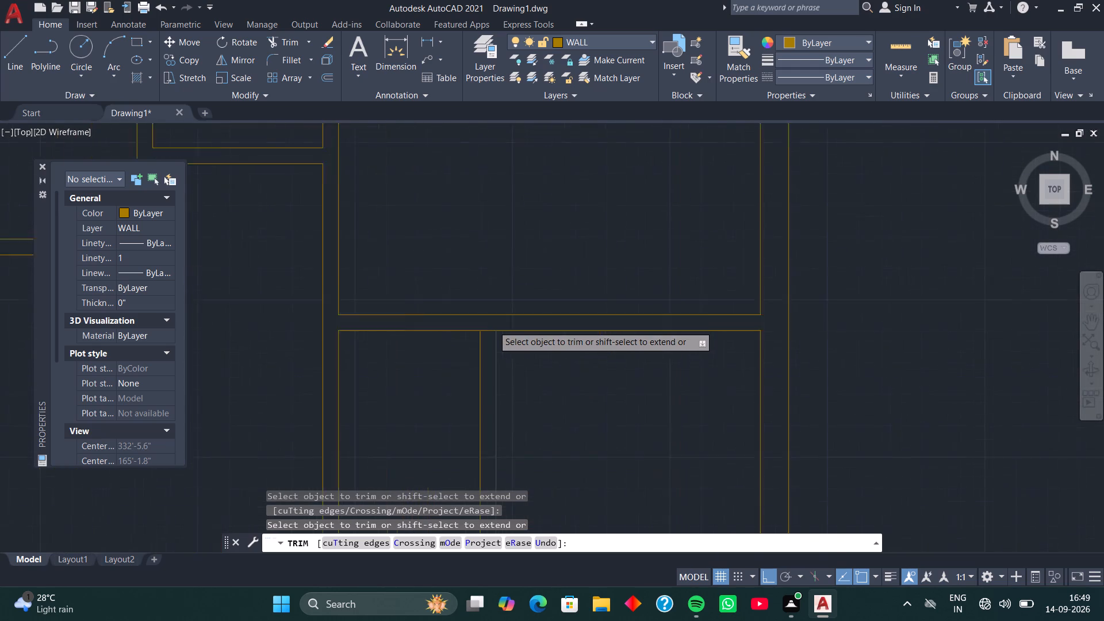
{"action": "left_click", "coordinate": [487, 332]}
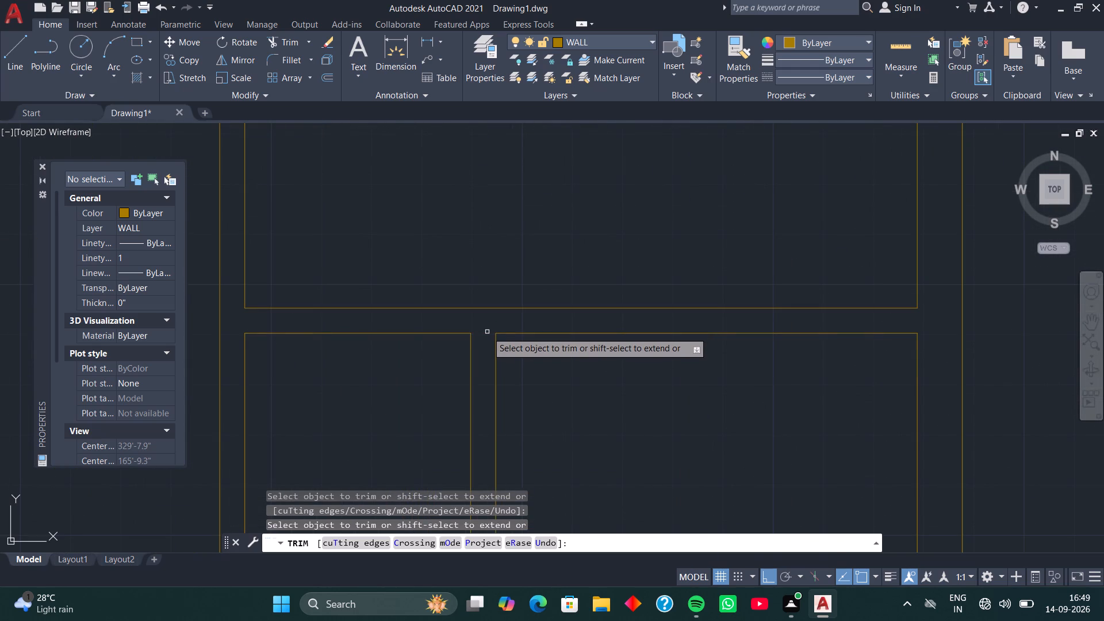
{"action": "key", "text": "space"}
Check the dimensions of the L-shaped bottom room in the second plan with Quick measure.
{"action": "scroll", "coordinate": [487, 331], "scroll_direction": "down", "scroll_amount": 5}
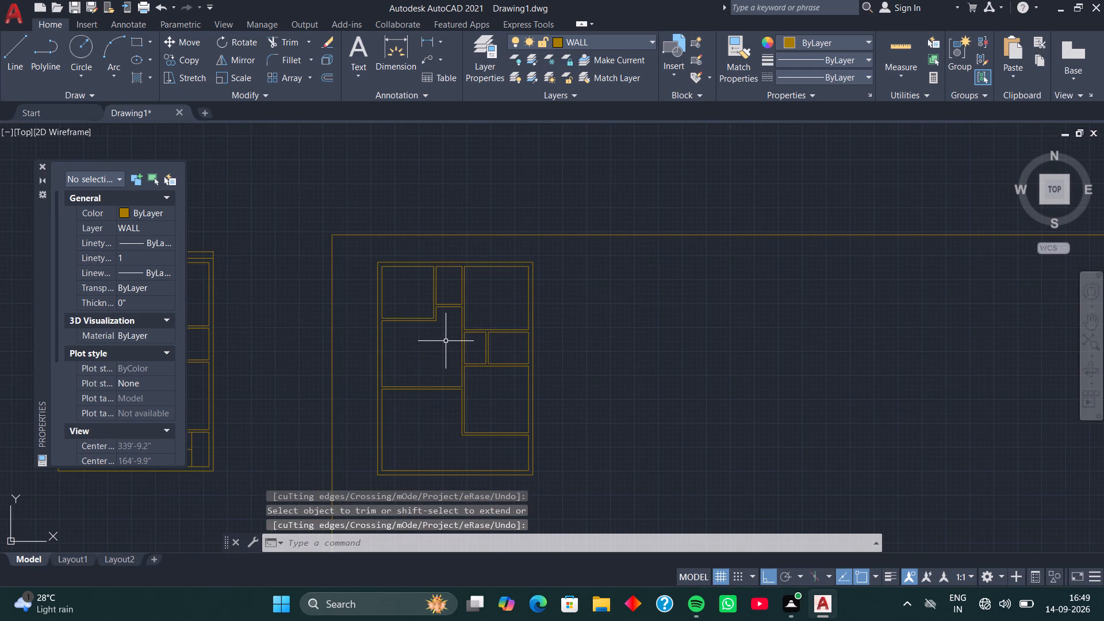
{"action": "middle_click_drag", "start_coordinate": [437, 353], "coordinate": [453, 335]}
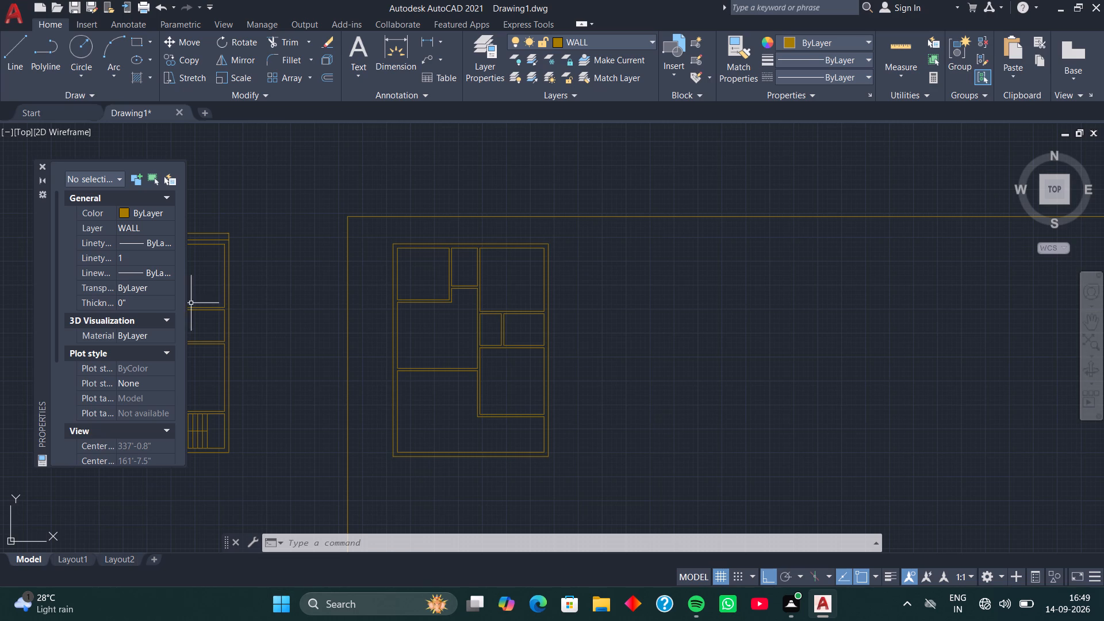
{"action": "left_click", "coordinate": [903, 50]}
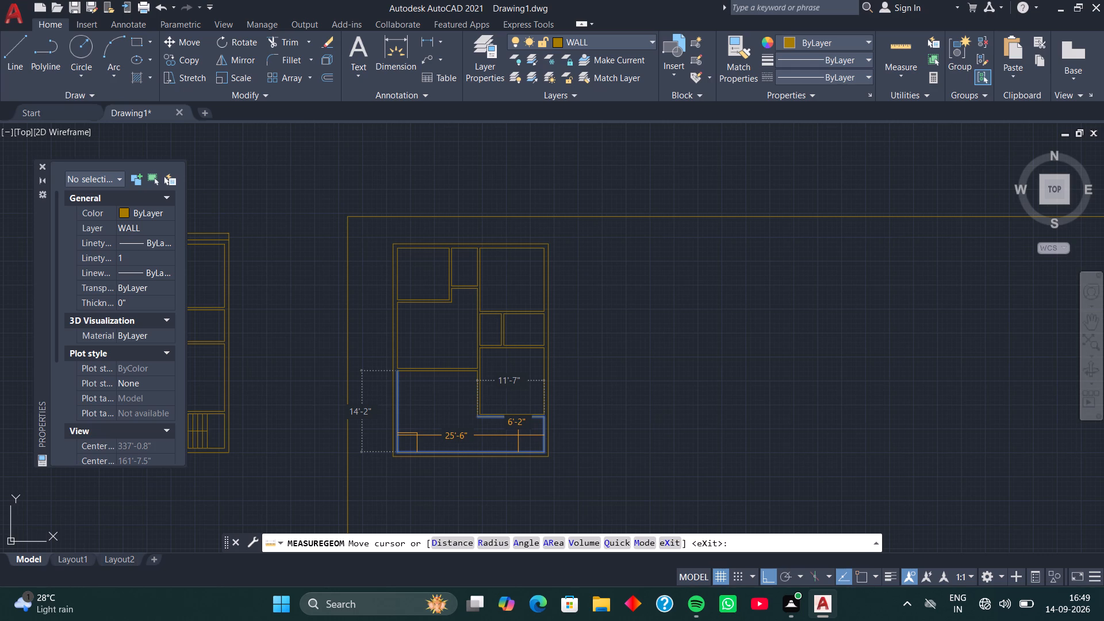
{"action": "key", "text": "space"}
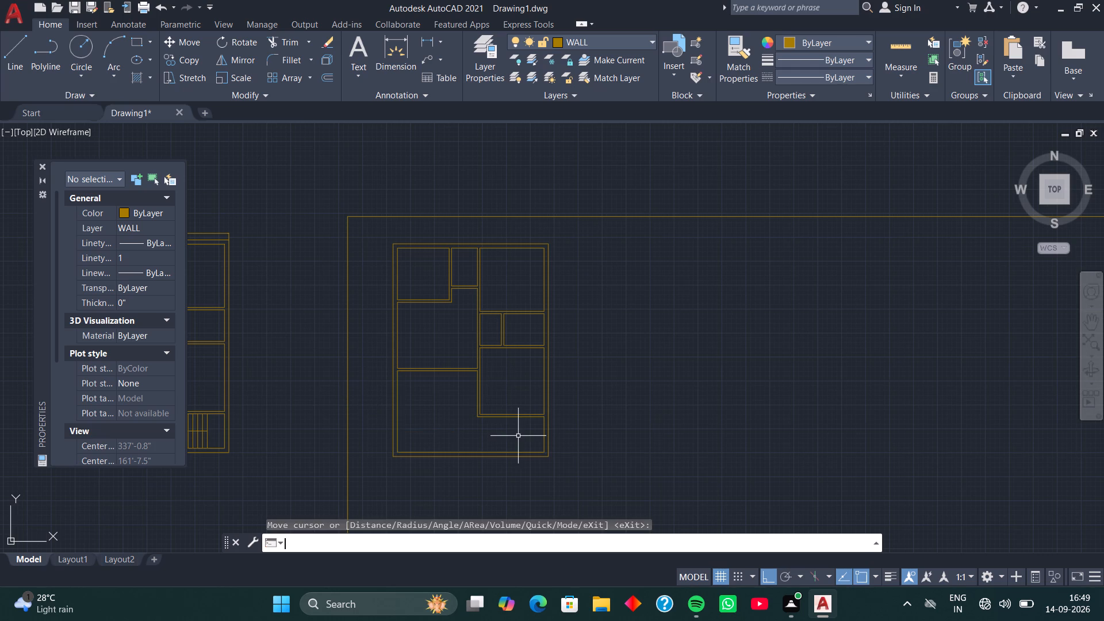
Delete the horizontal and vertical construction rays around the second plan.
{"action": "left_click", "coordinate": [393, 181]}
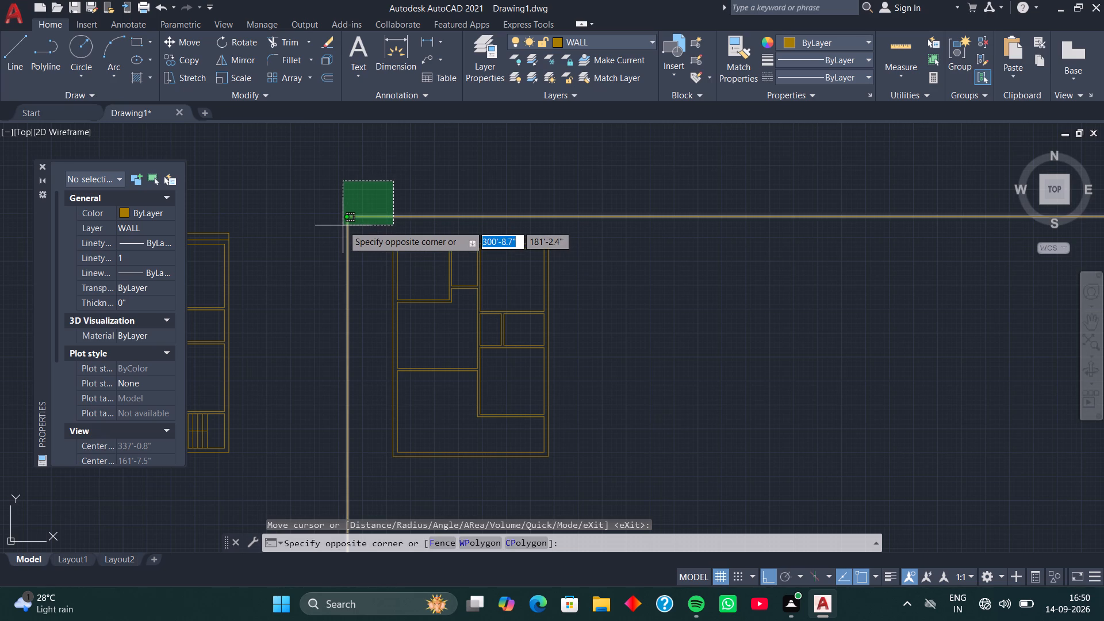
{"action": "left_click", "coordinate": [342, 227]}
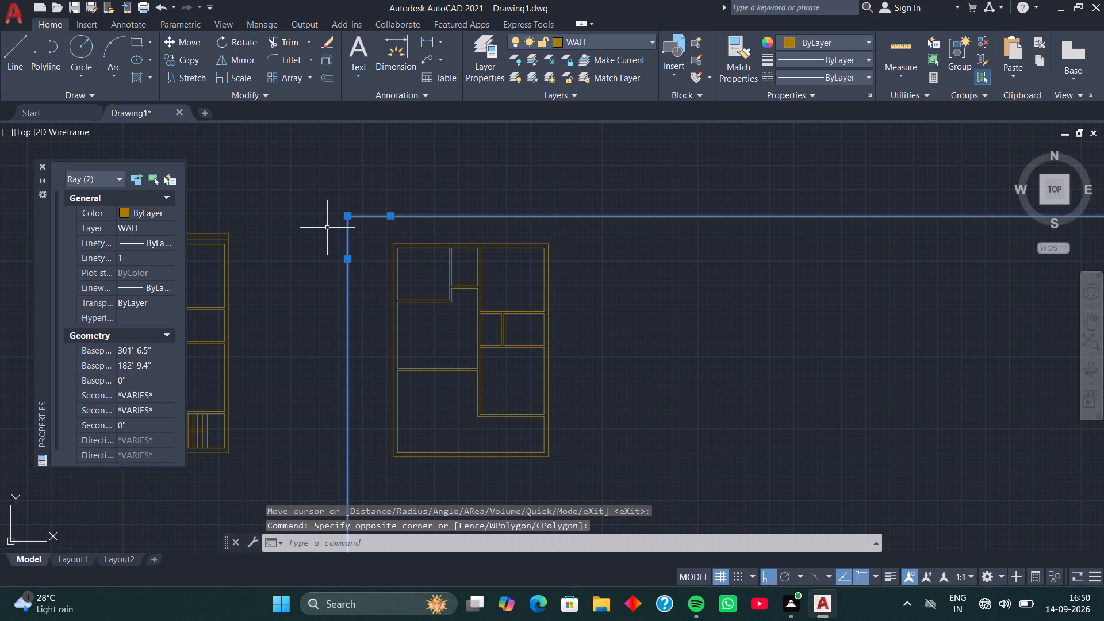
{"action": "key", "text": "Delete"}
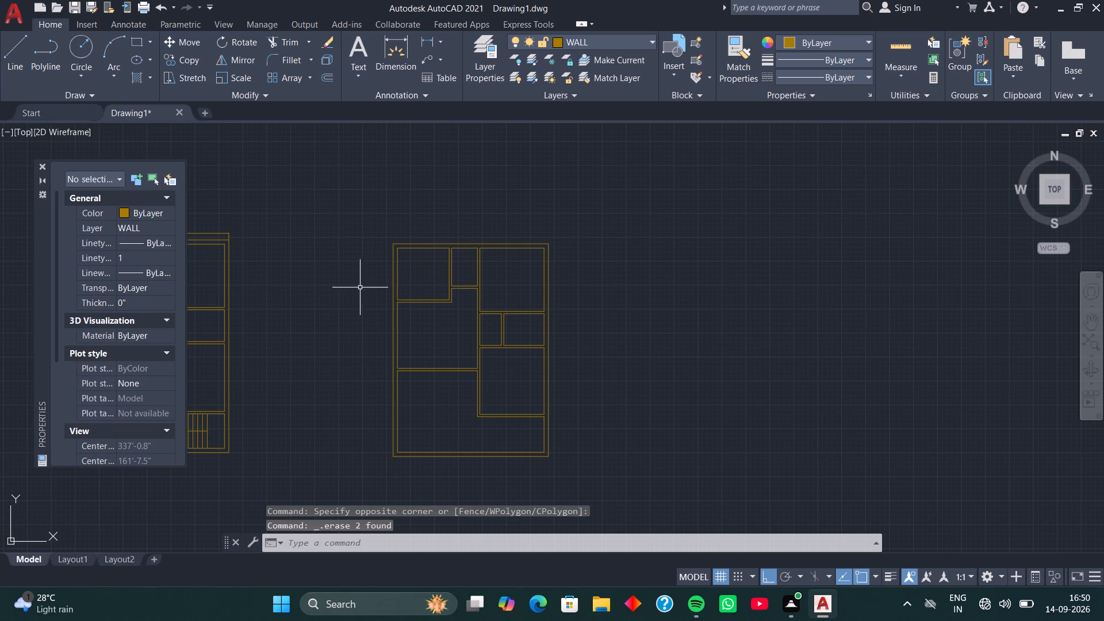
Draw a line 9'8" leftwards from the midpoint of the bottom room's inner right wall line, and continue it down to the inner bottom wall line.
{"action": "middle_click_drag", "start_coordinate": [359, 289], "coordinate": [234, 224]}
{"action": "middle_click_drag", "start_coordinate": [290, 329], "coordinate": [277, 296]}
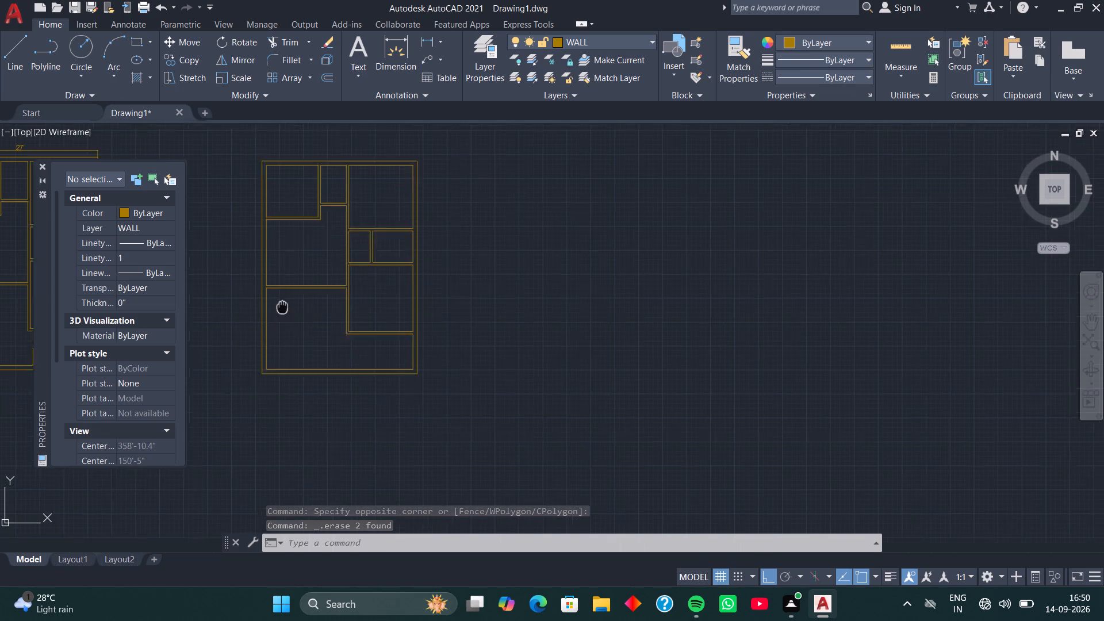
{"action": "middle_click_drag", "start_coordinate": [277, 296], "coordinate": [265, 269]}
{"action": "scroll", "coordinate": [389, 308], "scroll_direction": "up", "scroll_amount": 3}
{"action": "middle_click_drag", "start_coordinate": [388, 308], "coordinate": [395, 276]}
{"action": "scroll", "coordinate": [395, 276], "scroll_direction": "up", "scroll_amount": 1}
{"action": "type", "text": "L"}
{"action": "key", "text": "space"}
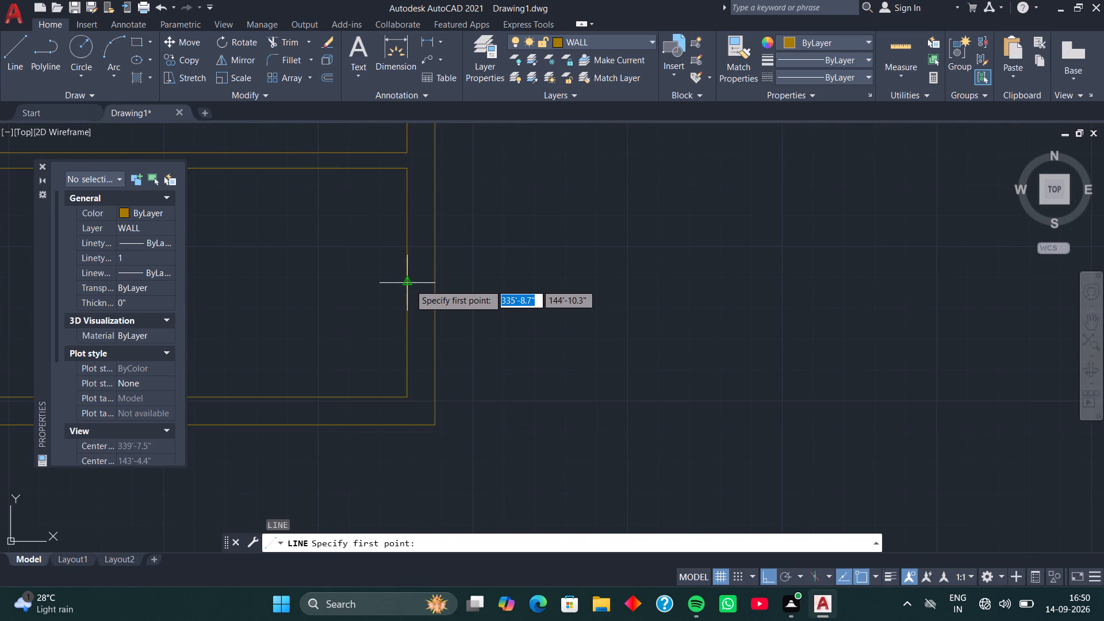
{"action": "left_click", "coordinate": [409, 284]}
{"action": "middle_click_drag", "start_coordinate": [340, 295], "coordinate": [548, 264]}
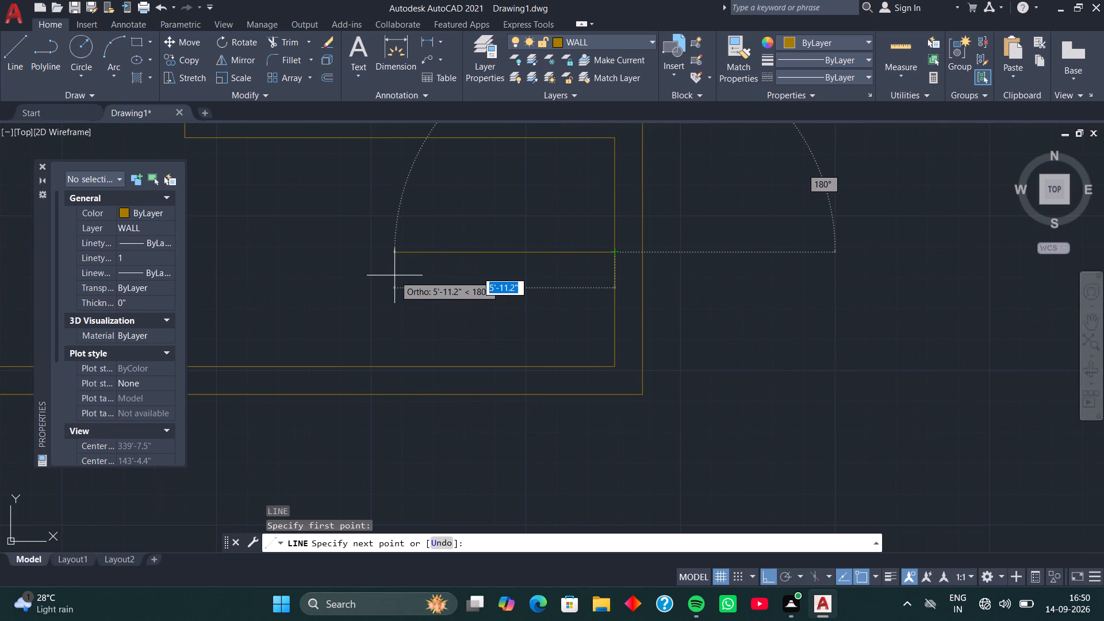
{"action": "type", "text": "9'"}
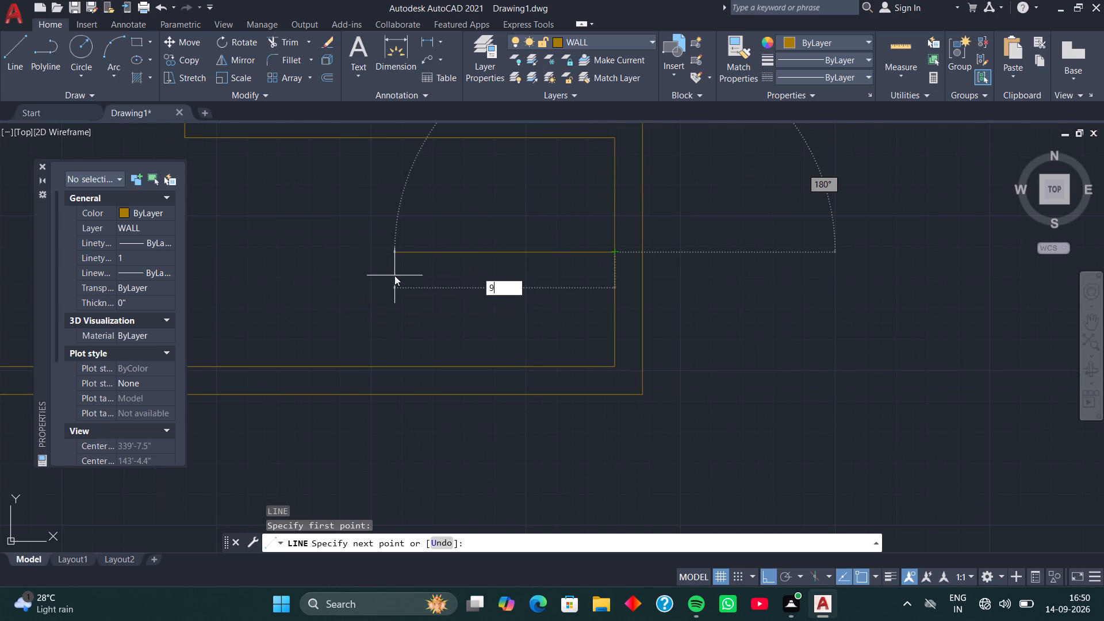
{"action": "key", "text": "8"}
{"action": "key", "text": "Return"}
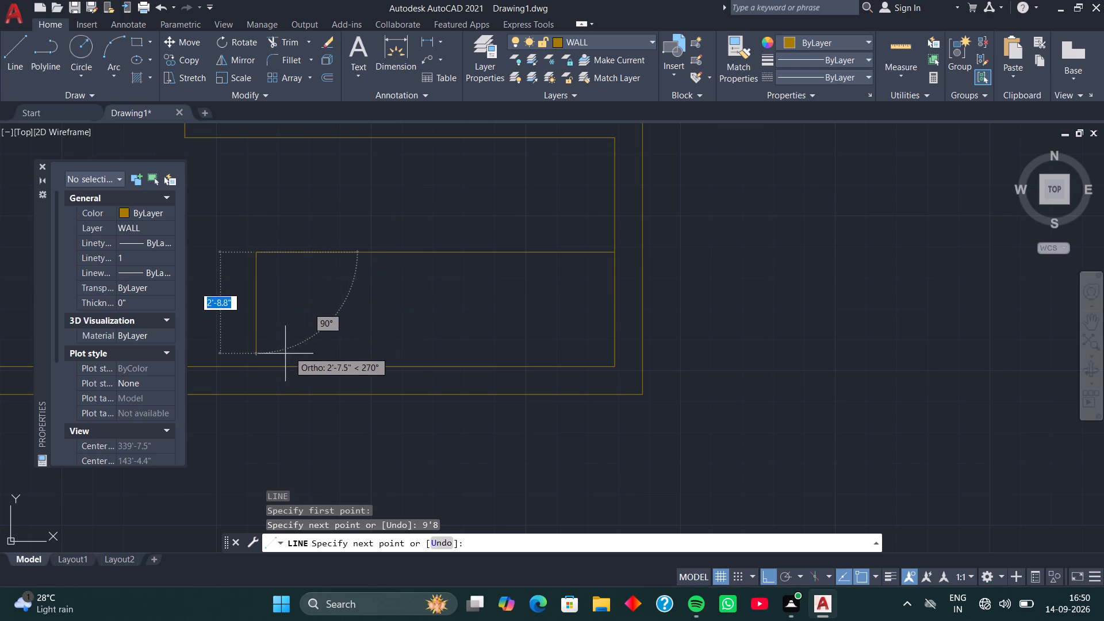
{"action": "left_click", "coordinate": [257, 365]}
{"action": "key", "text": "space"}
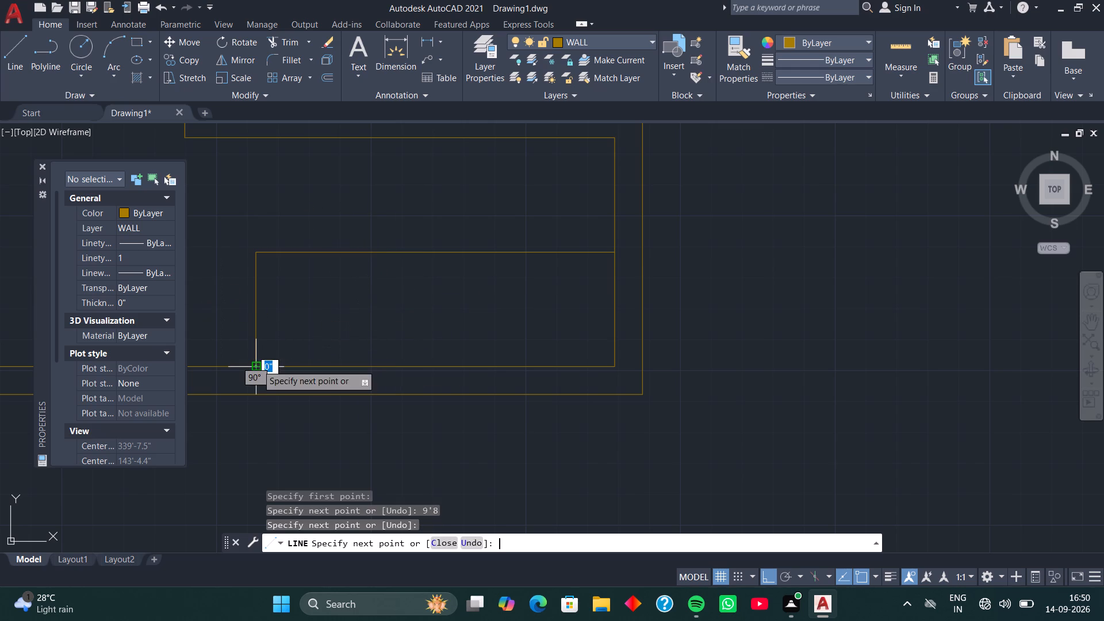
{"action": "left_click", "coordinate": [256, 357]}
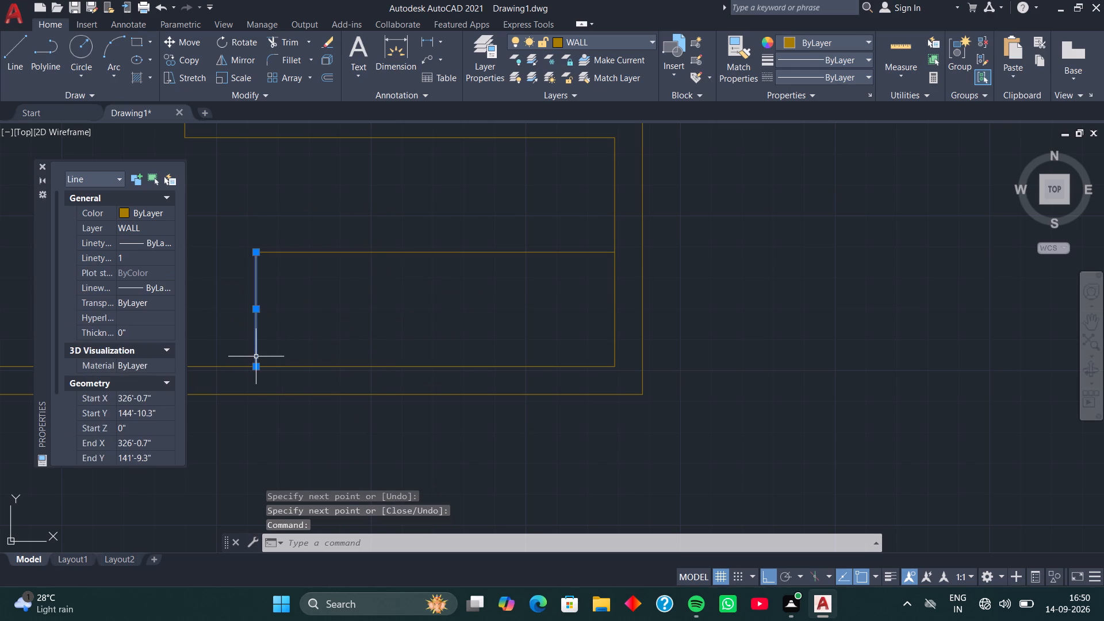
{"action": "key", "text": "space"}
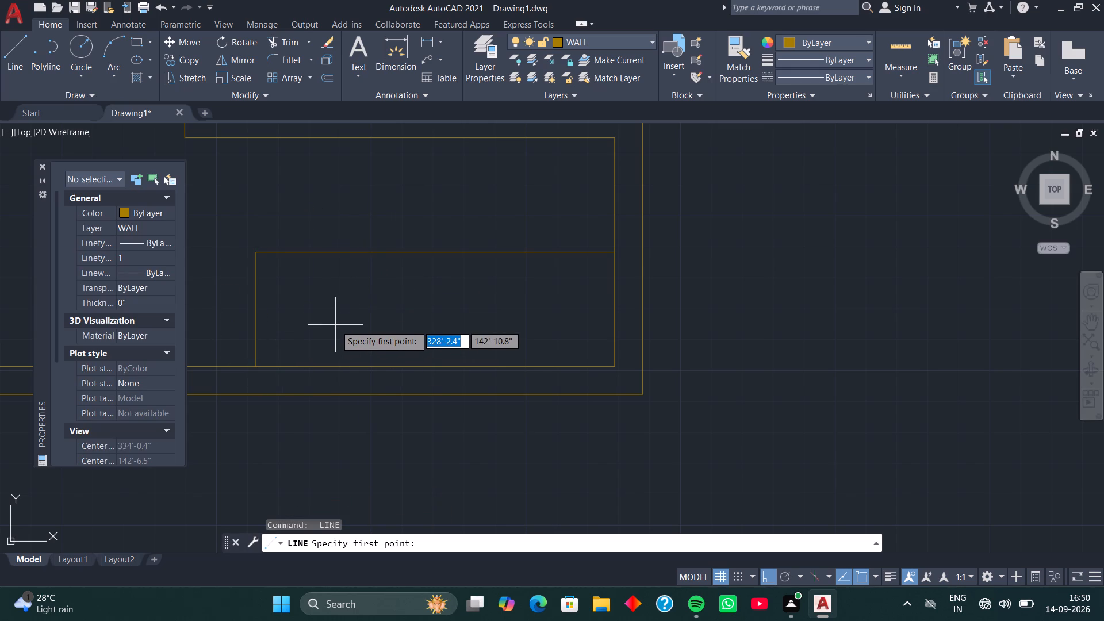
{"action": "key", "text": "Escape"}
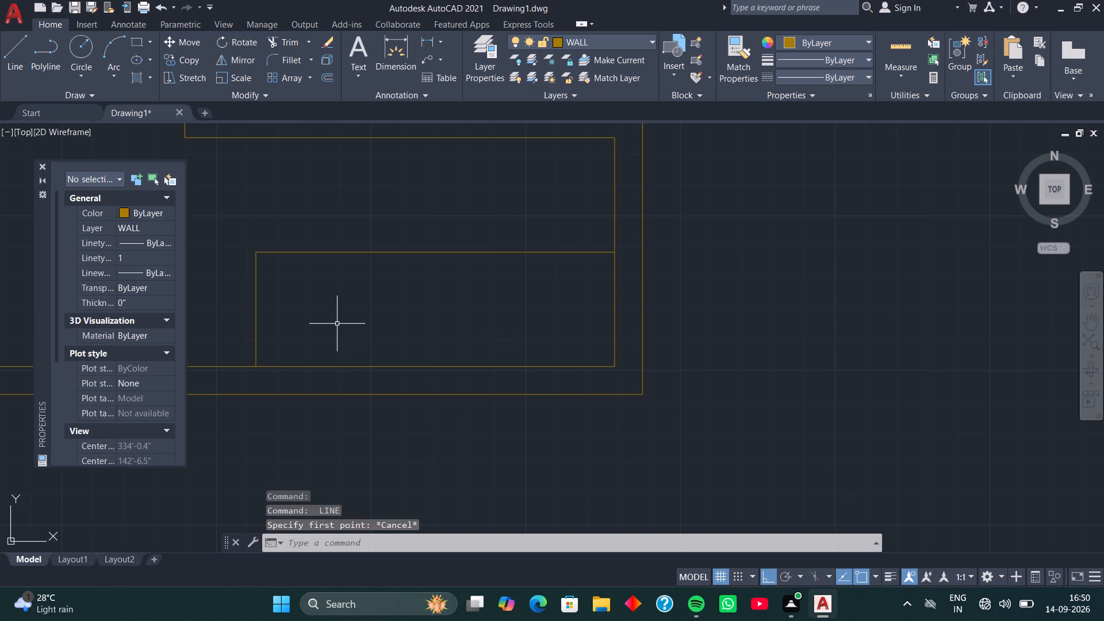
Offset the bottom room's inner right wall line 3' leftwards to form the stair landing edge.
{"action": "type", "text": "O"}
{"action": "key", "text": "space"}
{"action": "key", "text": "space"}
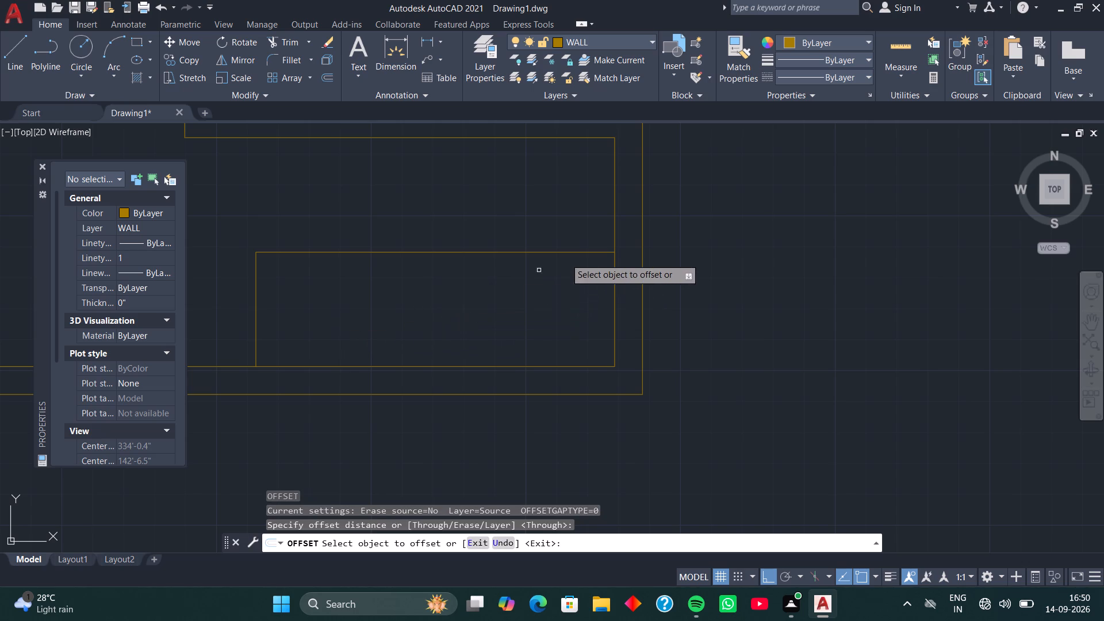
{"action": "left_click", "coordinate": [616, 230]}
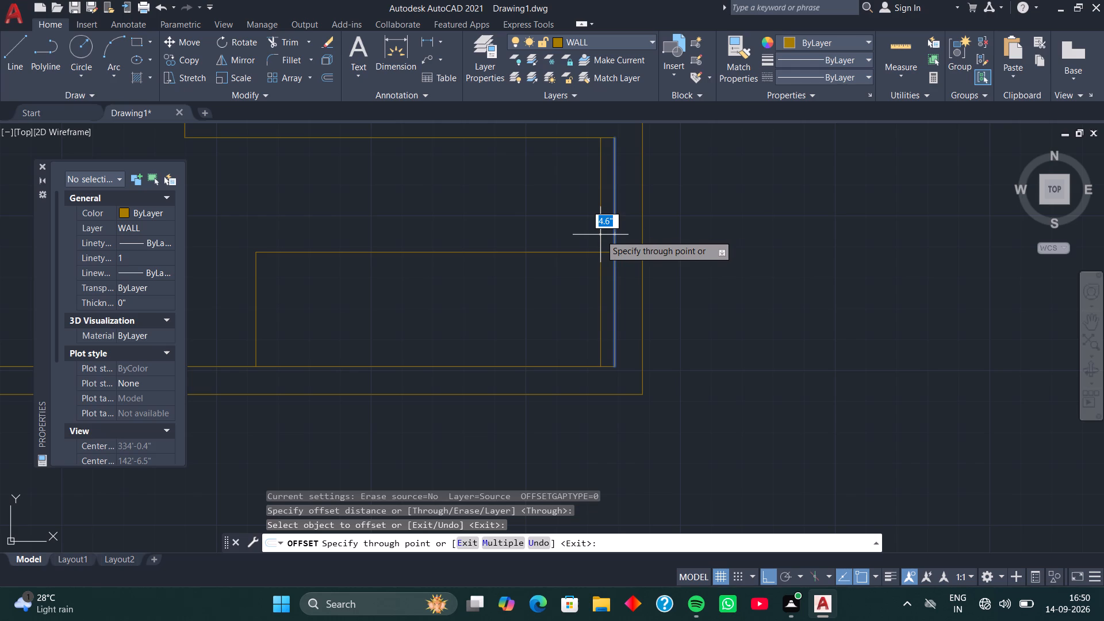
{"action": "type", "text": "3'"}
{"action": "key", "text": "Return"}
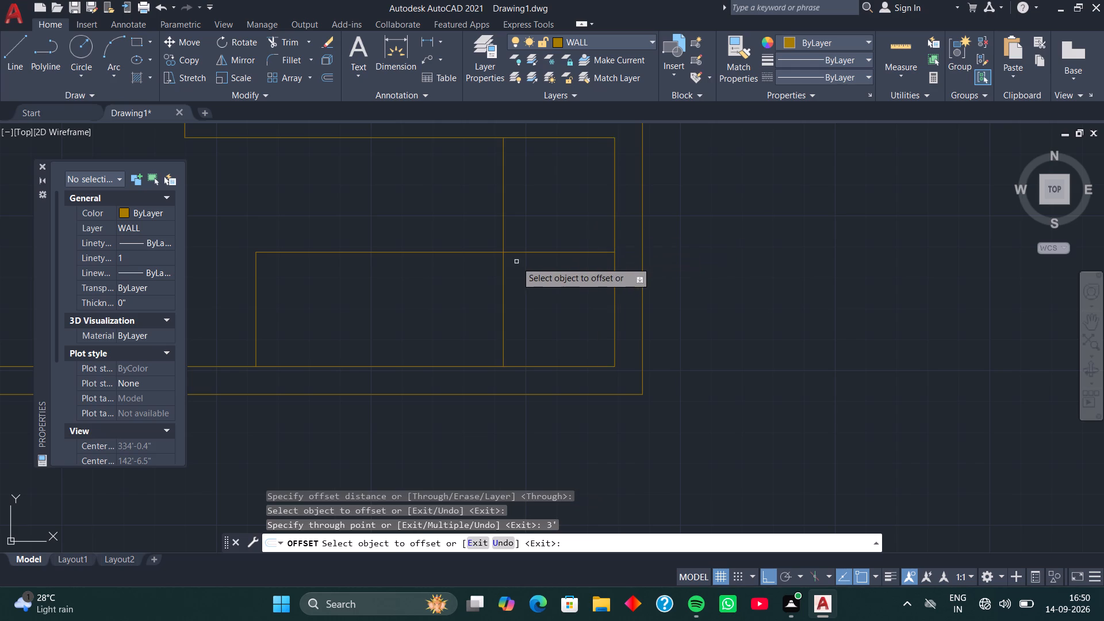
{"action": "key", "text": "space"}
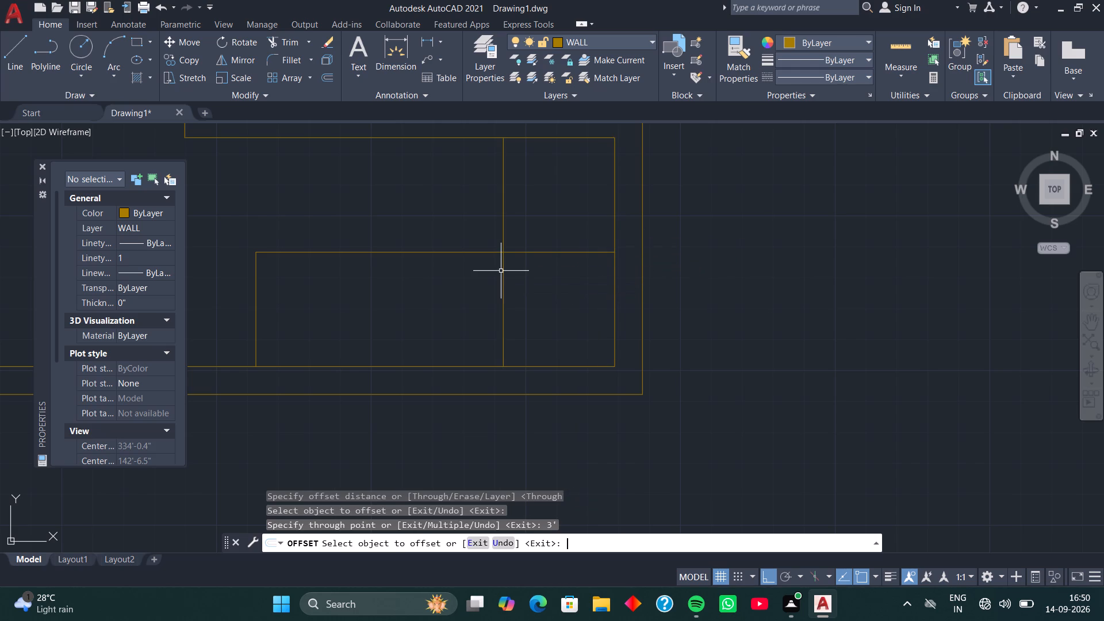
Copy the landing edge line as a fitted array of 9 items, ending at the short vertical line closing the stair outline.
{"action": "left_click", "coordinate": [504, 271]}
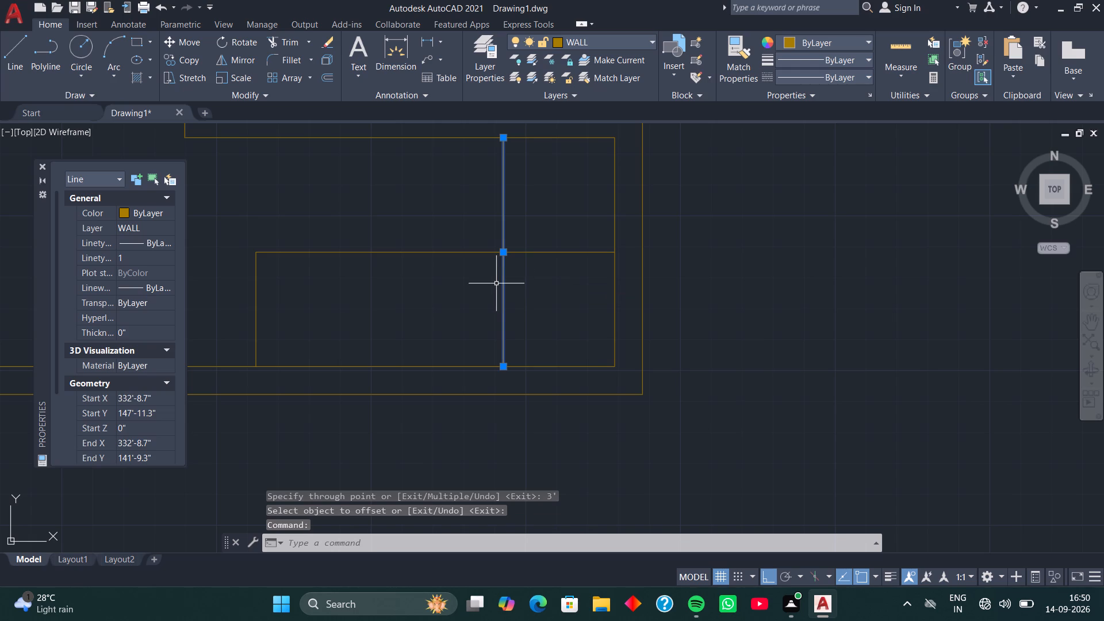
{"action": "key", "text": "c"}
{"action": "key", "text": "o"}
{"action": "key", "text": "space"}
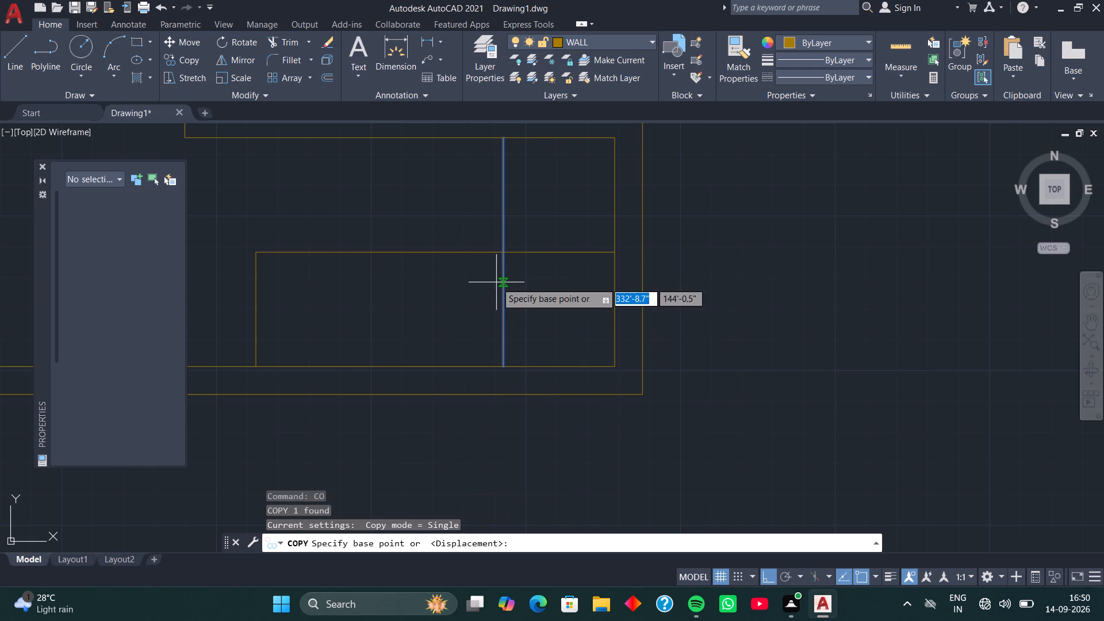
{"action": "left_click", "coordinate": [502, 365]}
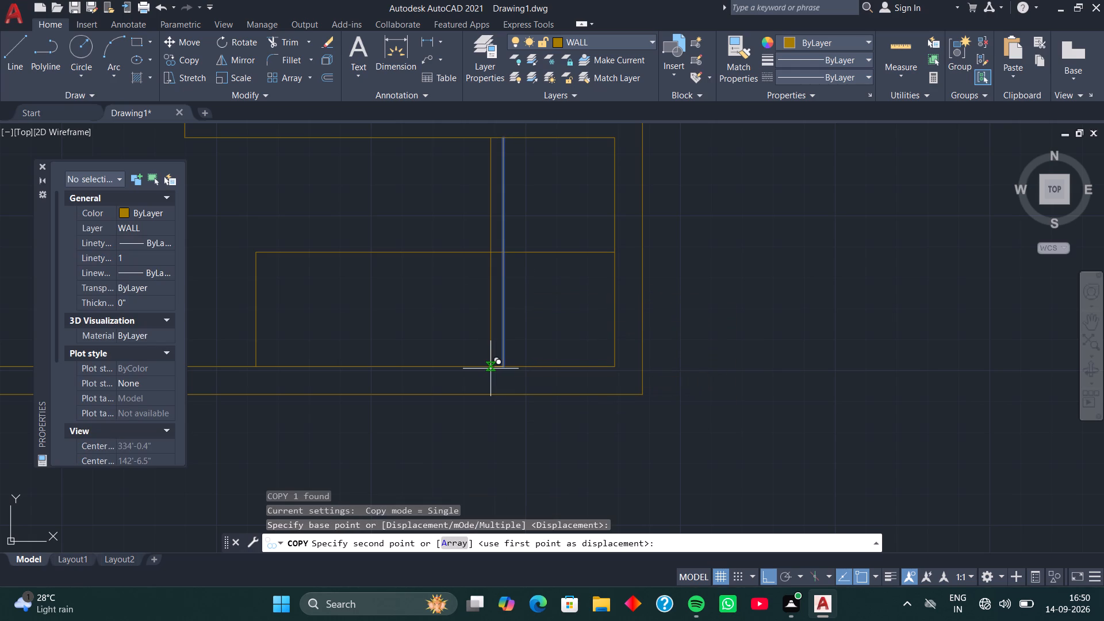
{"action": "key", "text": "a"}
{"action": "key", "text": "r"}
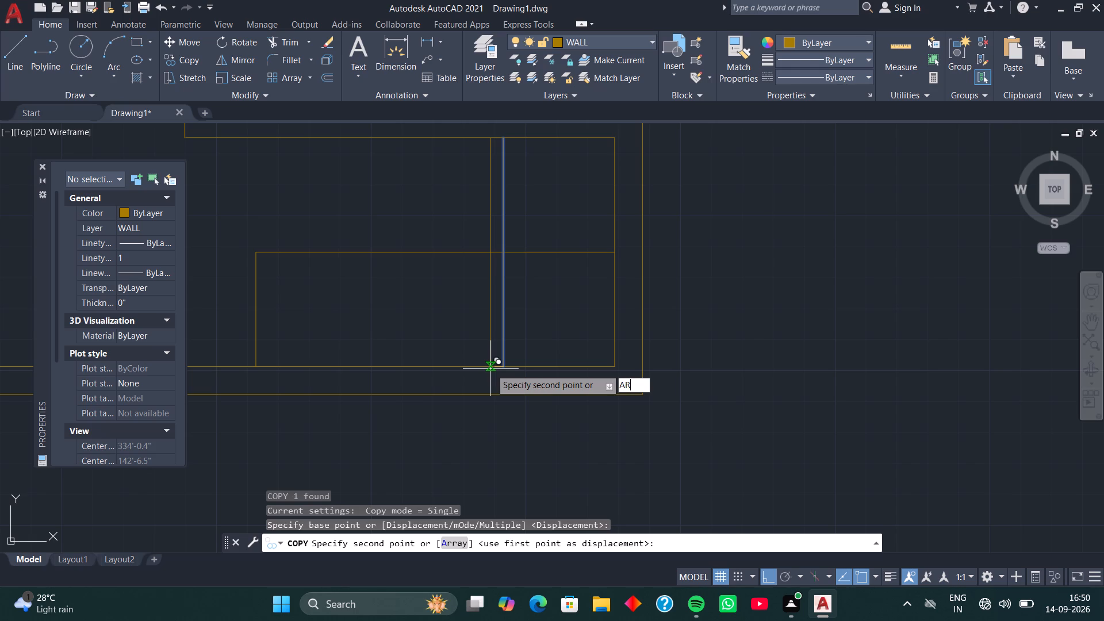
{"action": "key", "text": "space"}
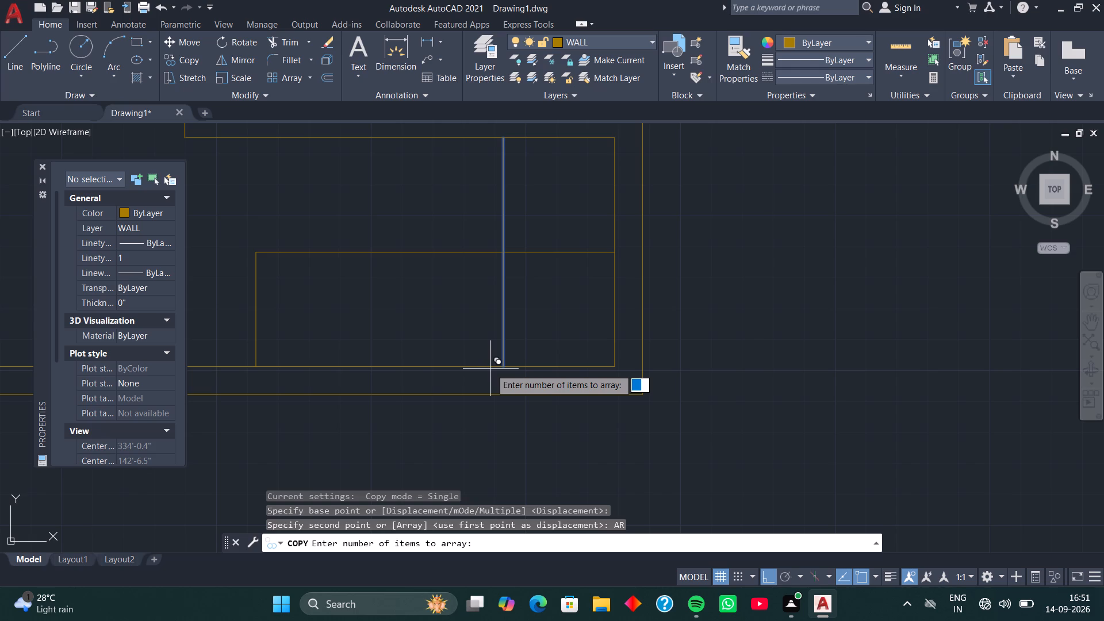
{"action": "key", "text": "9"}
{"action": "key", "text": "Return"}
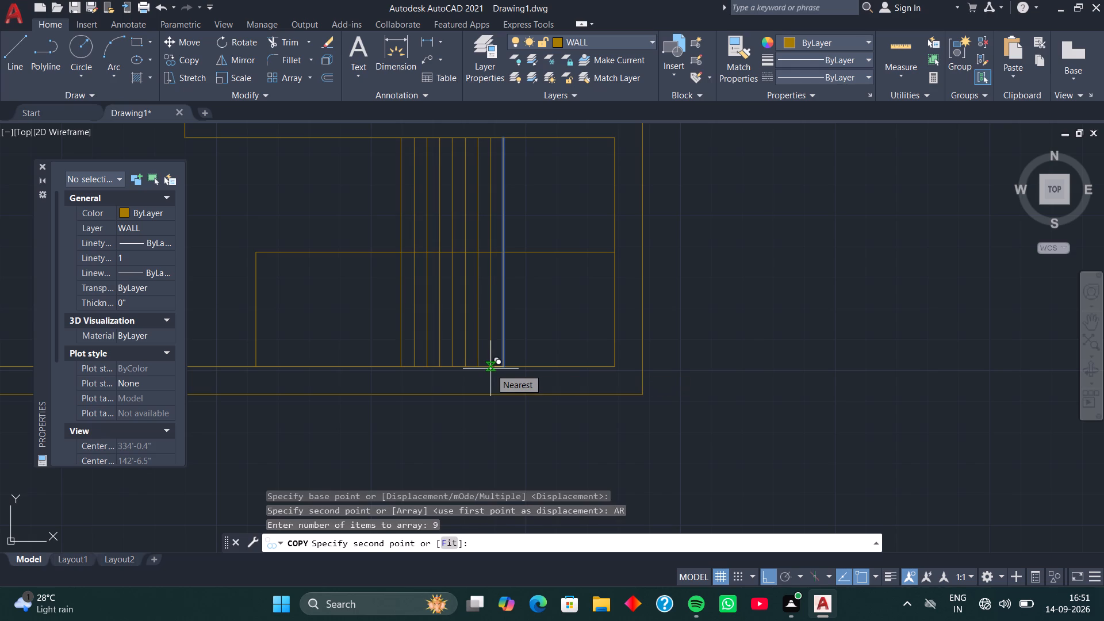
{"action": "type", "text": "F"}
{"action": "key", "text": "space"}
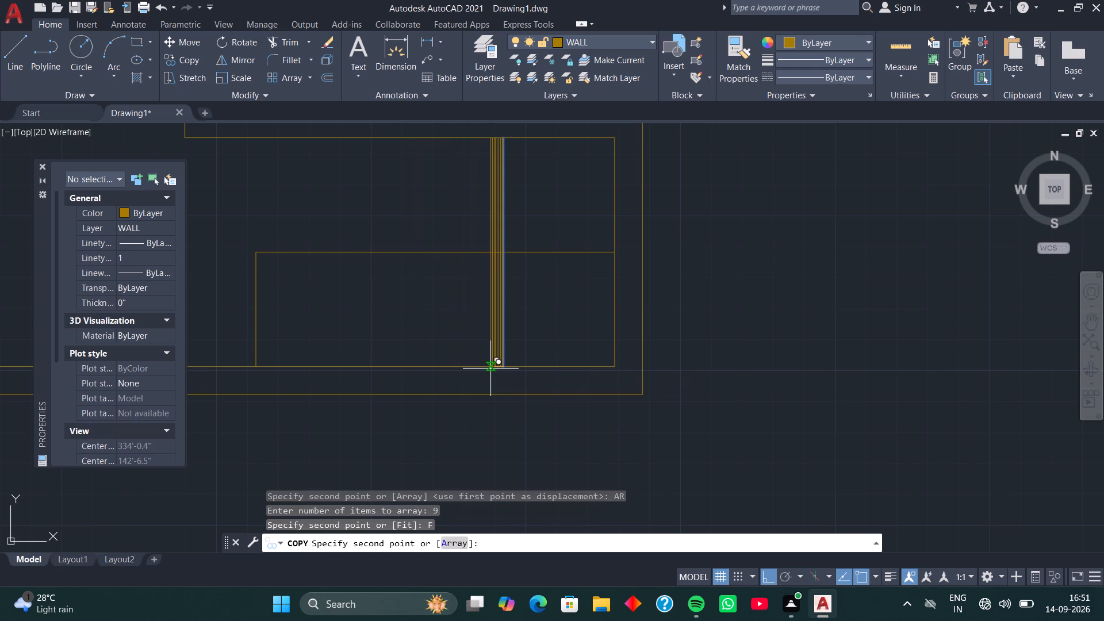
{"action": "left_click", "coordinate": [259, 367]}
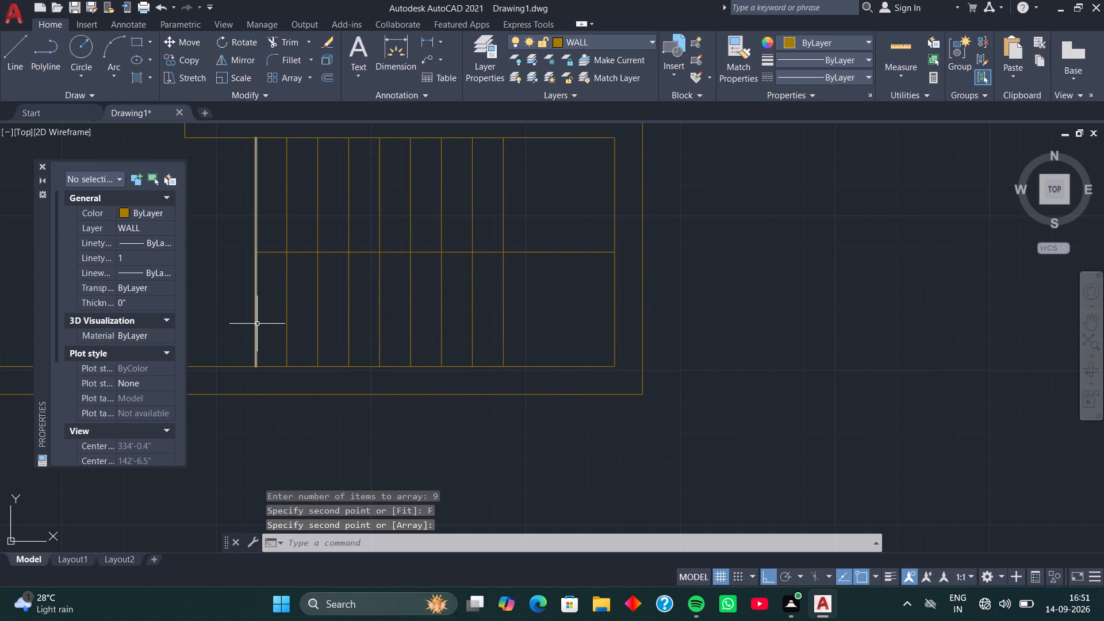
Trim the duplicate lower half of the leftmost tread line and the stair's centre line across the landing.
{"action": "key", "text": "t"}
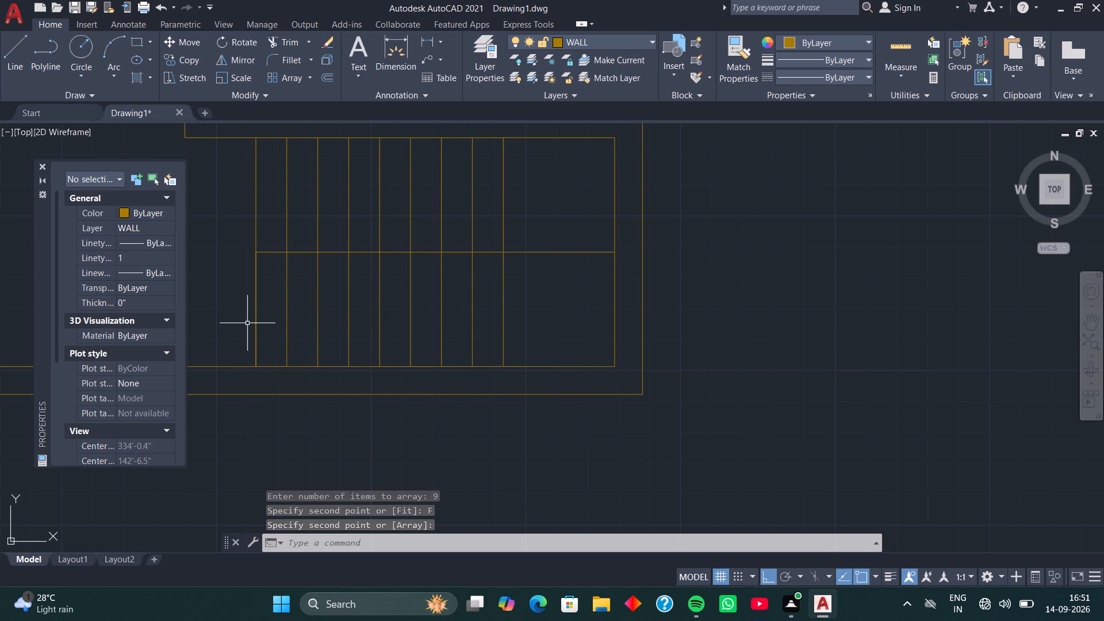
{"action": "key", "text": "r"}
{"action": "key", "text": "space"}
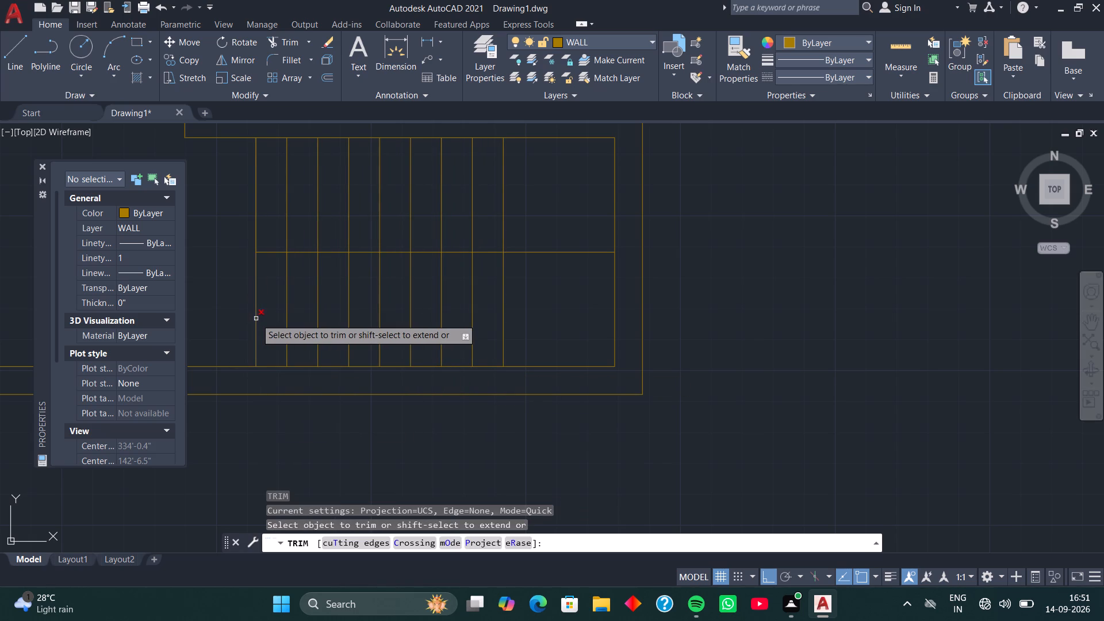
{"action": "left_click", "coordinate": [256, 319]}
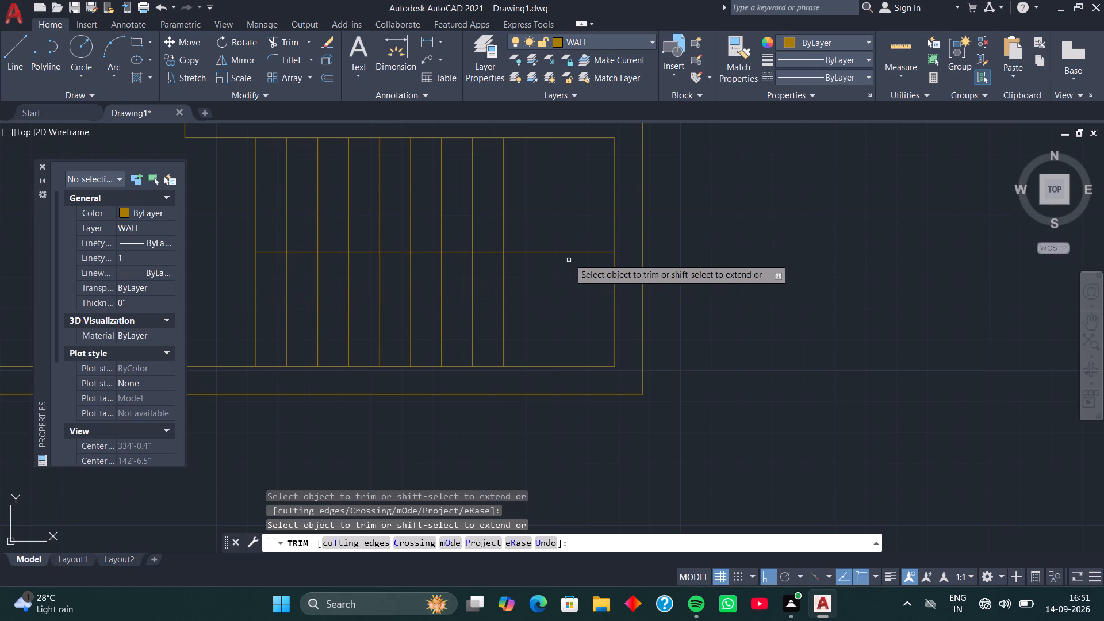
{"action": "left_click", "coordinate": [569, 253]}
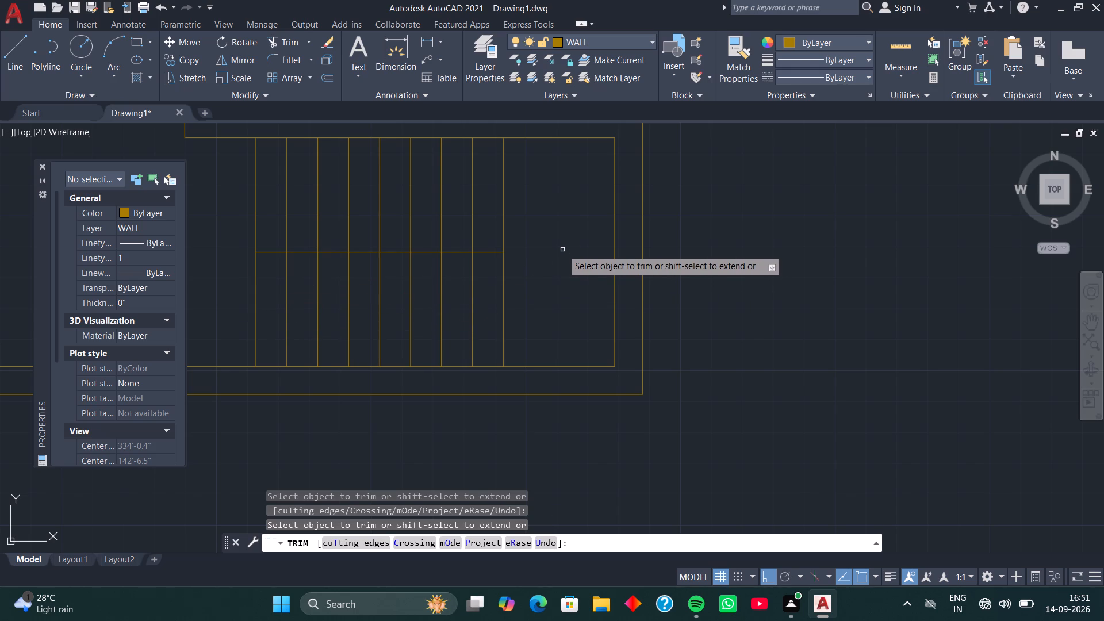
{"action": "key", "text": "space"}
Offset the lower half of the leftmost tread line 10" leftwards to add one more tread to the lower flight.
{"action": "middle_click_drag", "start_coordinate": [356, 325], "coordinate": [443, 300]}
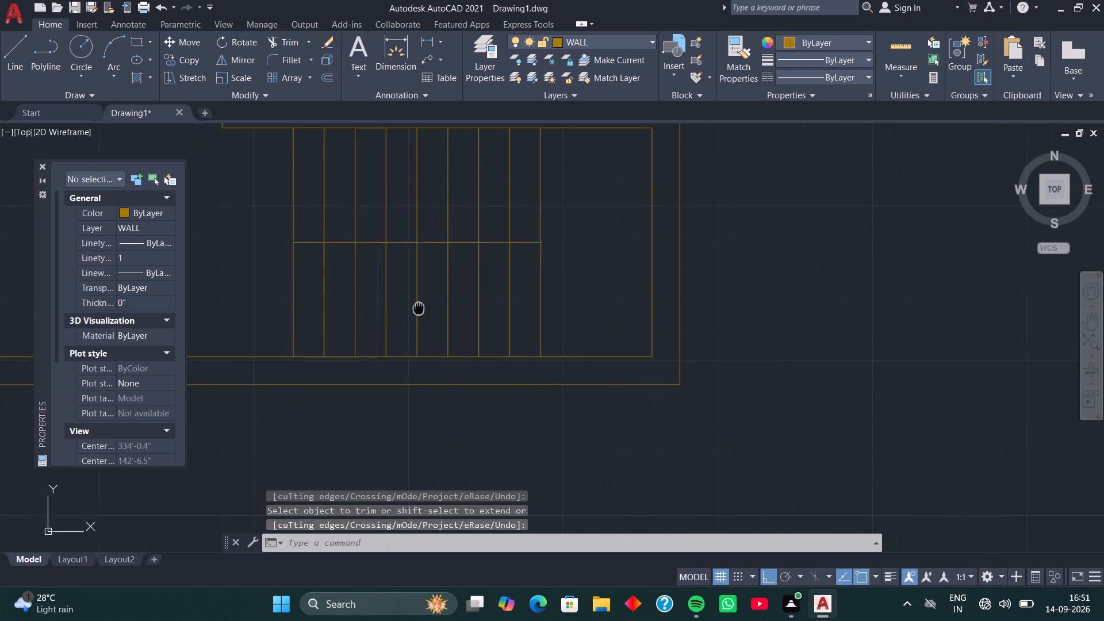
{"action": "middle_click_drag", "start_coordinate": [443, 300], "coordinate": [458, 296]}
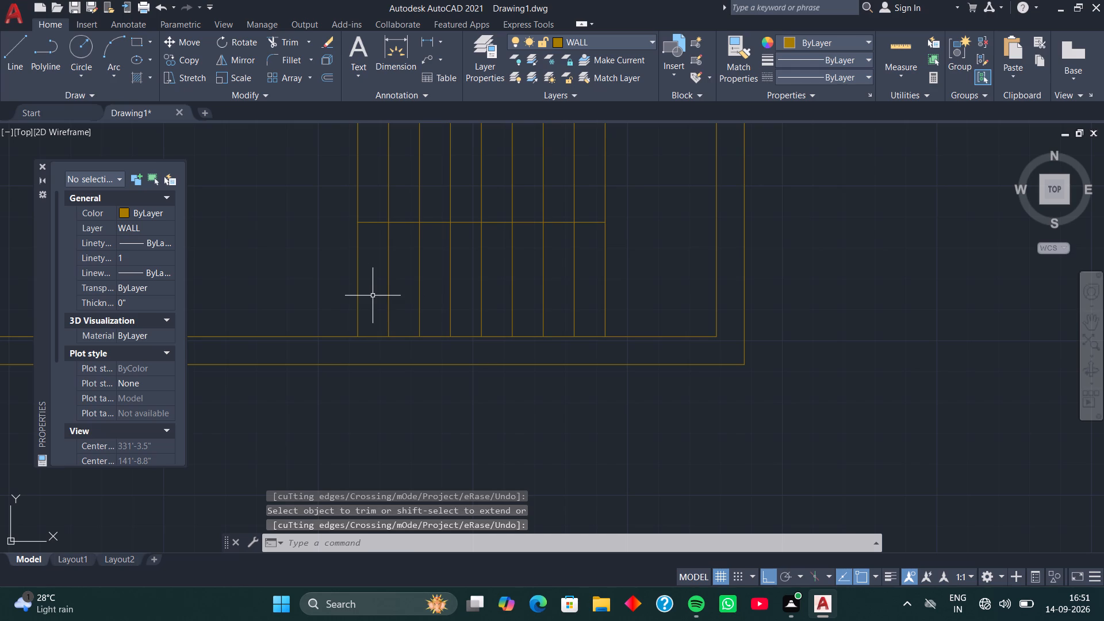
{"action": "key", "text": "o"}
{"action": "key", "text": "space"}
{"action": "key", "text": "space"}
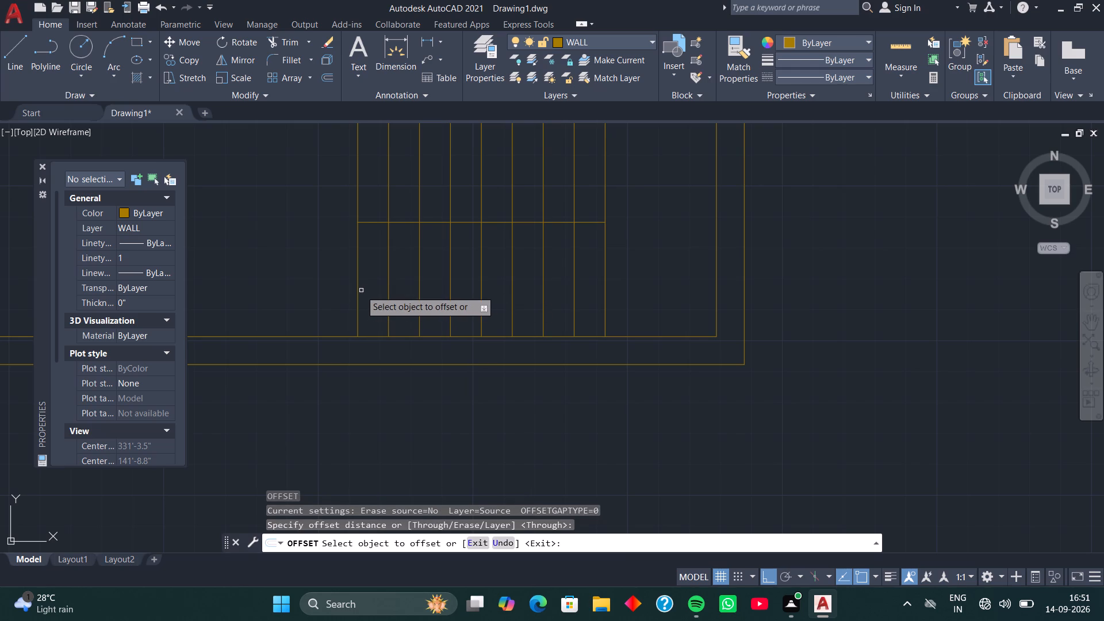
{"action": "left_click", "coordinate": [358, 290]}
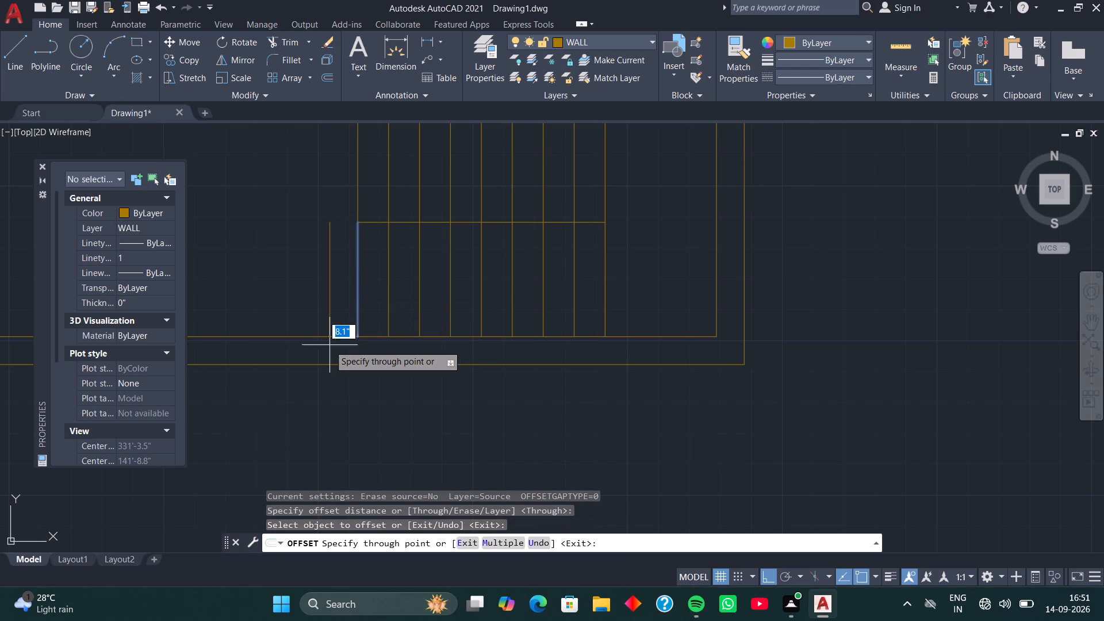
{"action": "type", "text": "10"}
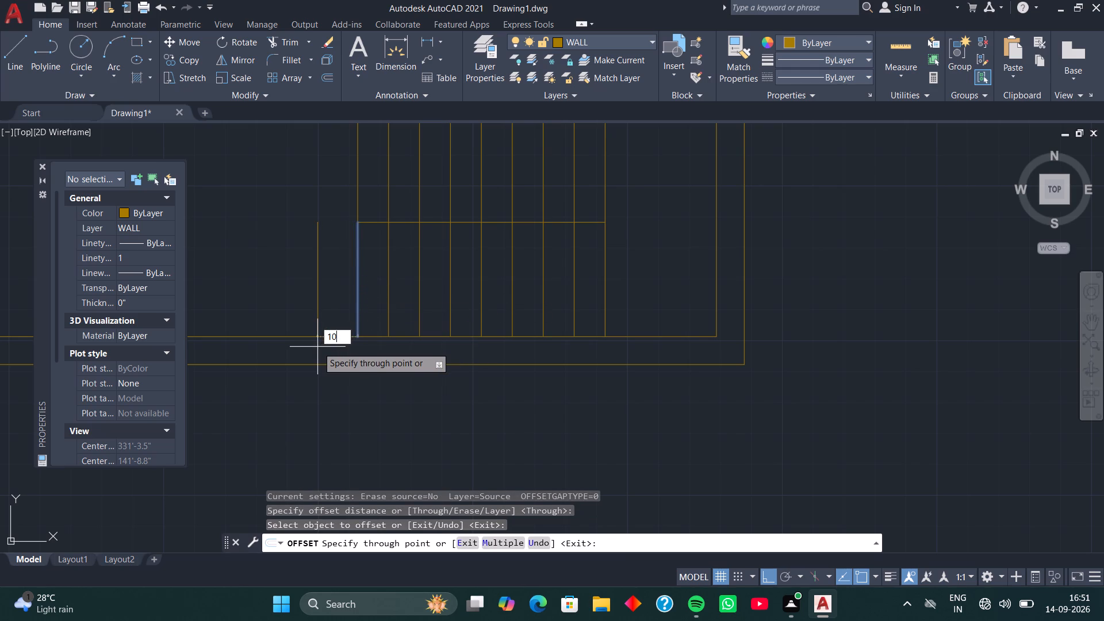
{"action": "key", "text": "Return"}
{"action": "key", "text": "space"}
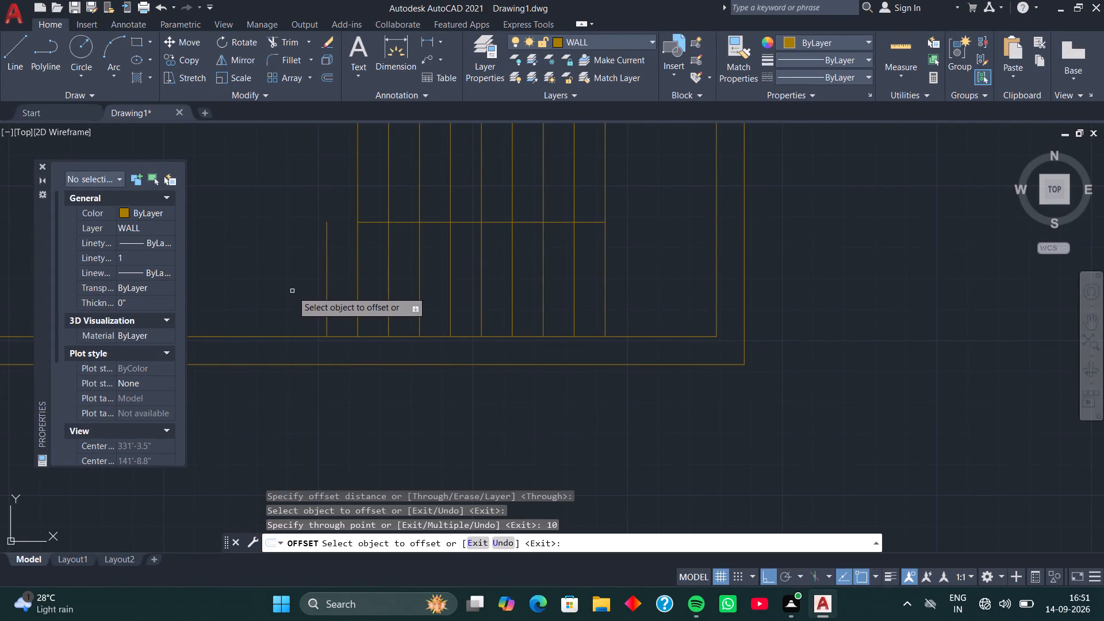
Extend the stair's horizontal centre line leftwards to the added tread line.
{"action": "key", "text": "e"}
{"action": "type", "text": "X"}
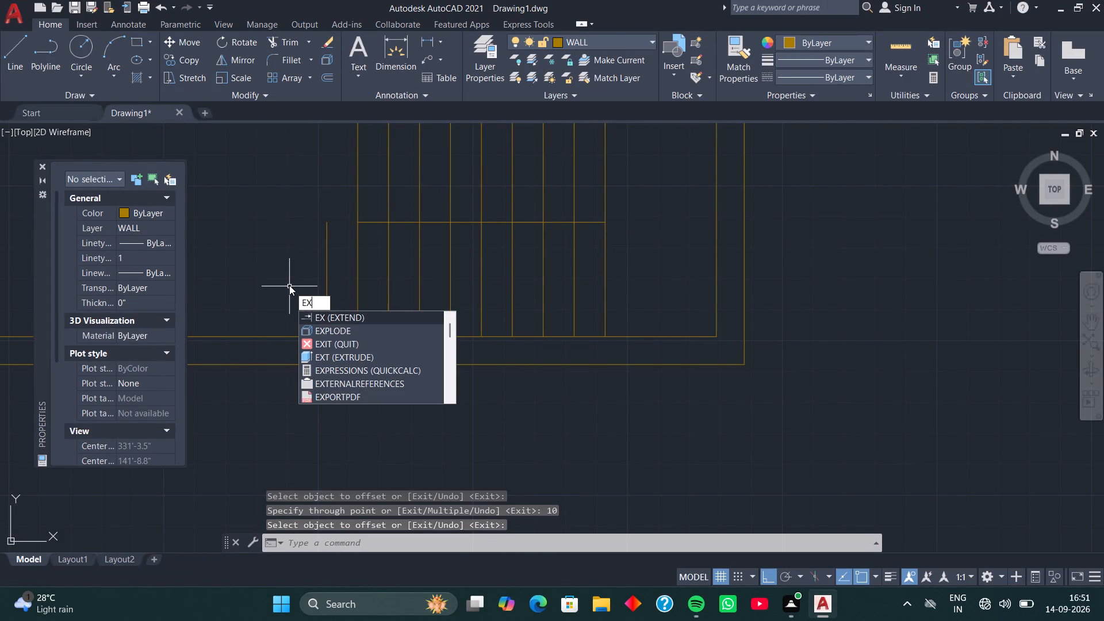
{"action": "key", "text": "space"}
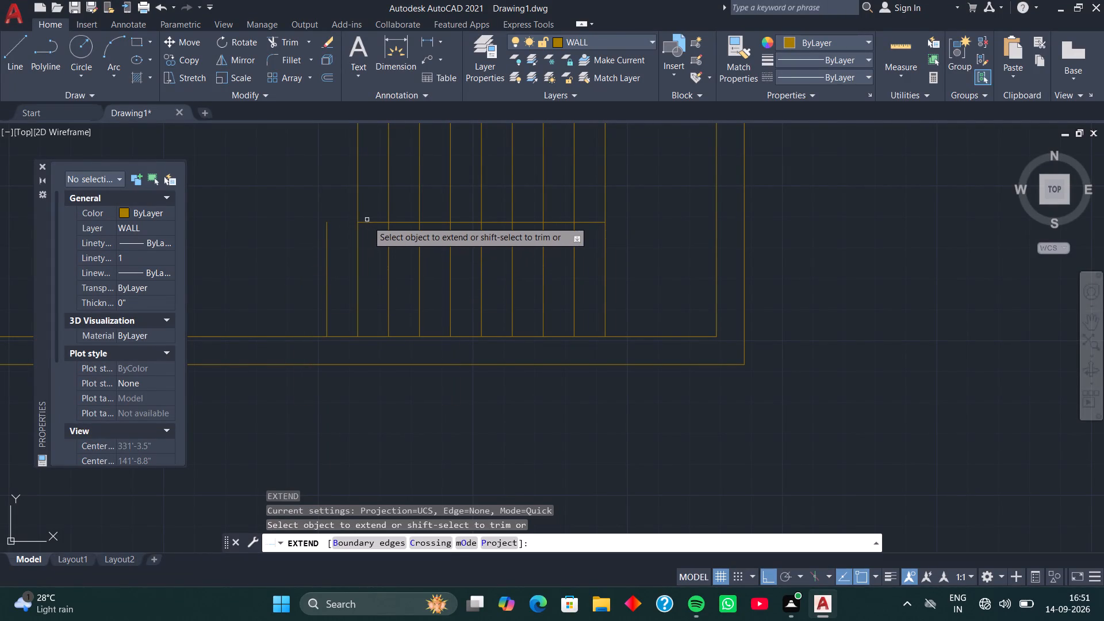
{"action": "left_click", "coordinate": [369, 223]}
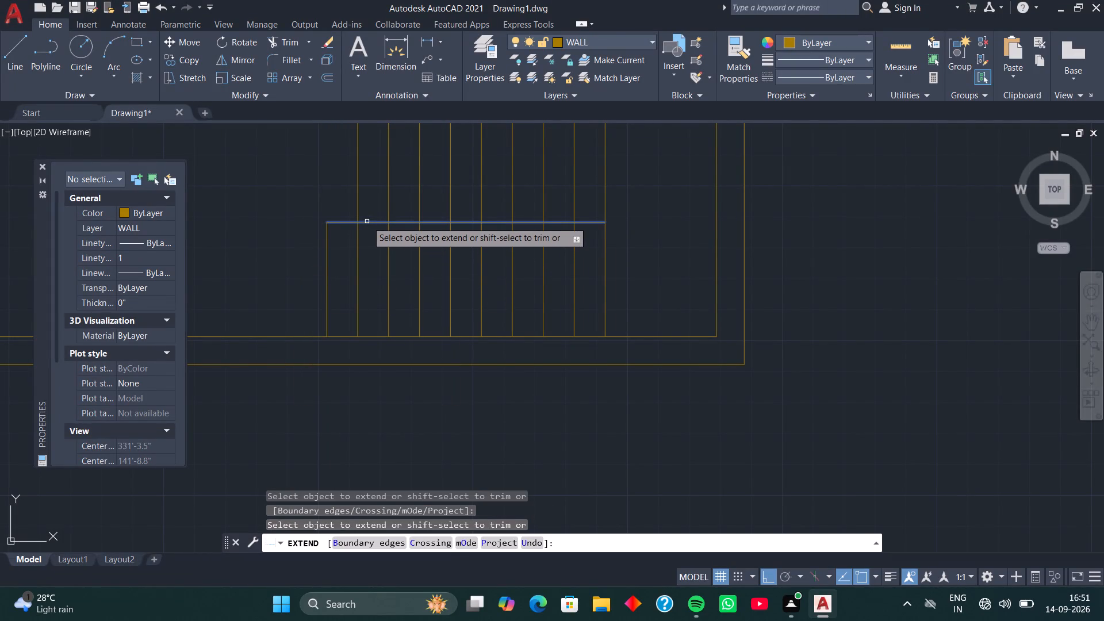
{"action": "key", "text": "space"}
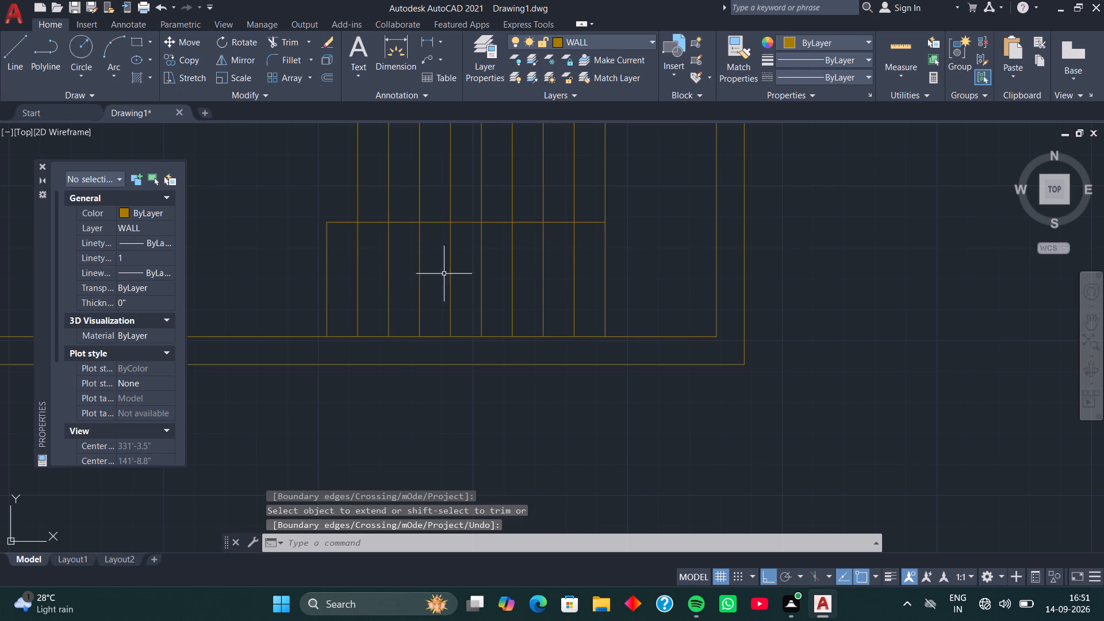
Add a vertical linear dimension along the second plan's right-hand outer wall, placing it just outside the building.
{"action": "scroll", "coordinate": [497, 276], "scroll_direction": "down", "scroll_amount": 2}
{"action": "middle_click_drag", "start_coordinate": [497, 276], "coordinate": [433, 293]}
{"action": "scroll", "coordinate": [362, 267], "scroll_direction": "up", "scroll_amount": 2}
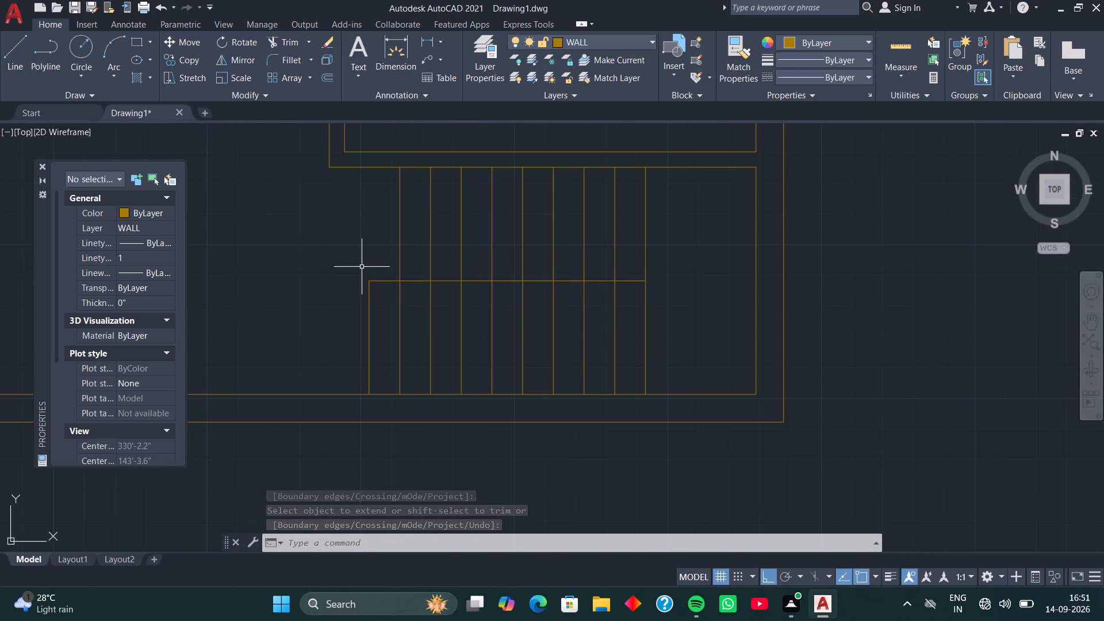
{"action": "scroll", "coordinate": [350, 256], "scroll_direction": "down", "scroll_amount": 1}
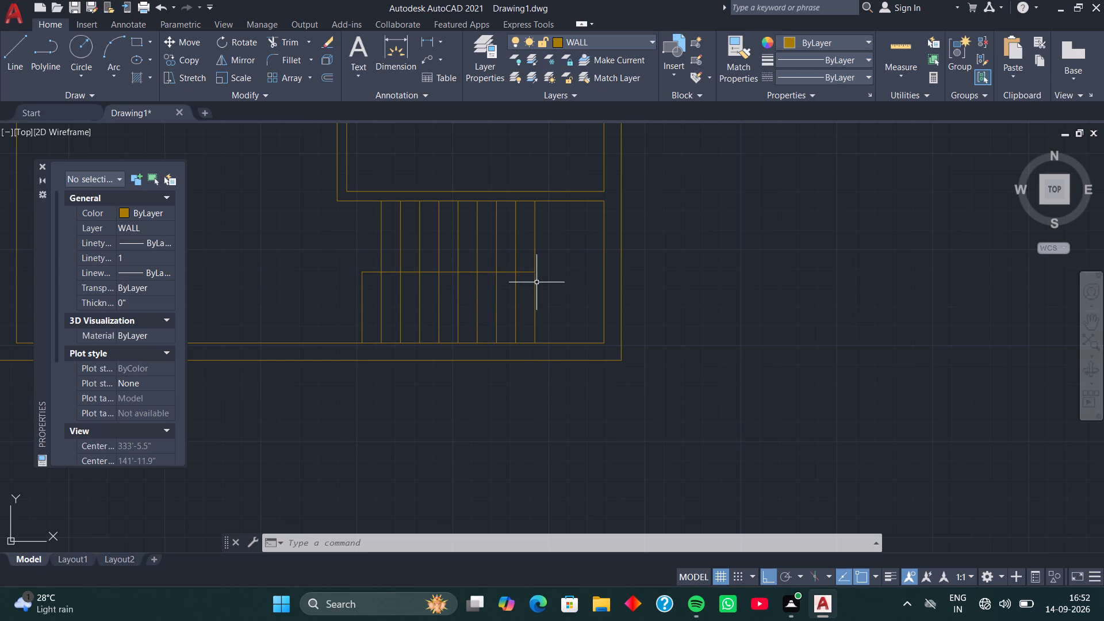
{"action": "scroll", "coordinate": [553, 254], "scroll_direction": "down", "scroll_amount": 2}
{"action": "middle_click_drag", "start_coordinate": [548, 198], "coordinate": [526, 294]}
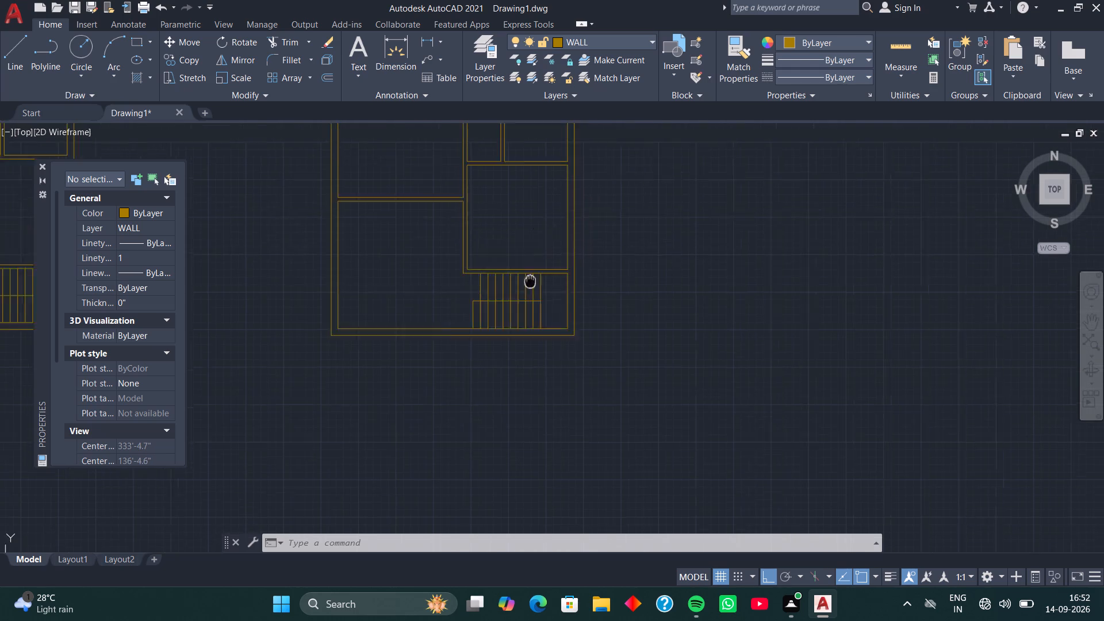
{"action": "middle_click_drag", "start_coordinate": [526, 294], "coordinate": [505, 352]}
{"action": "scroll", "coordinate": [493, 323], "scroll_direction": "down", "scroll_amount": 1}
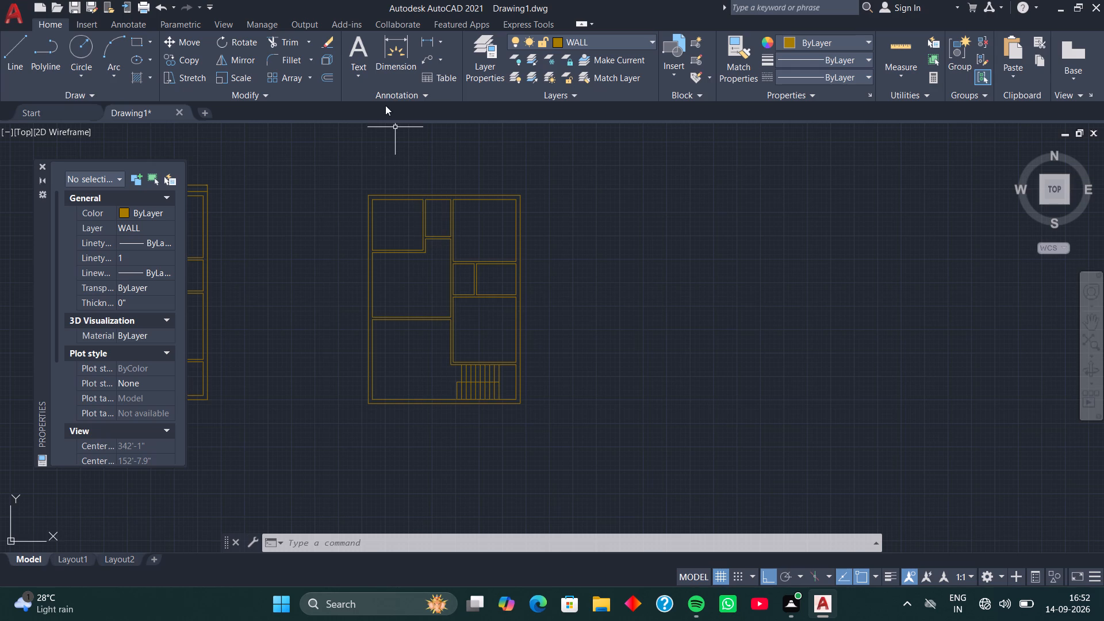
{"action": "left_click", "coordinate": [424, 40]}
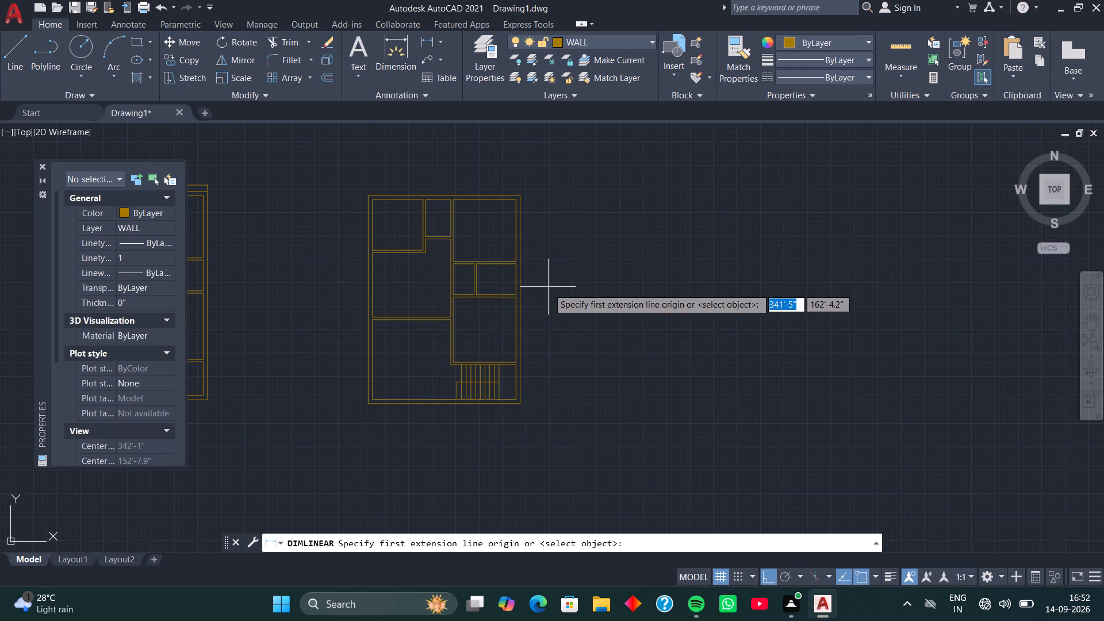
{"action": "key", "text": "space"}
{"action": "scroll", "coordinate": [536, 293], "scroll_direction": "up", "scroll_amount": 2}
{"action": "left_click", "coordinate": [491, 277]}
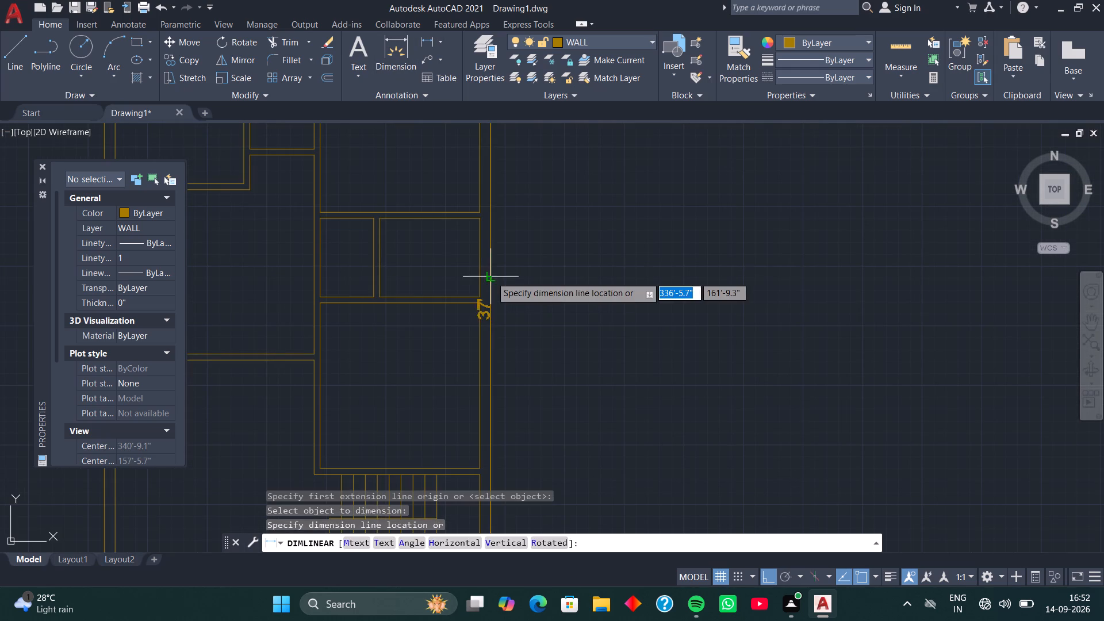
{"action": "left_click", "coordinate": [523, 271]}
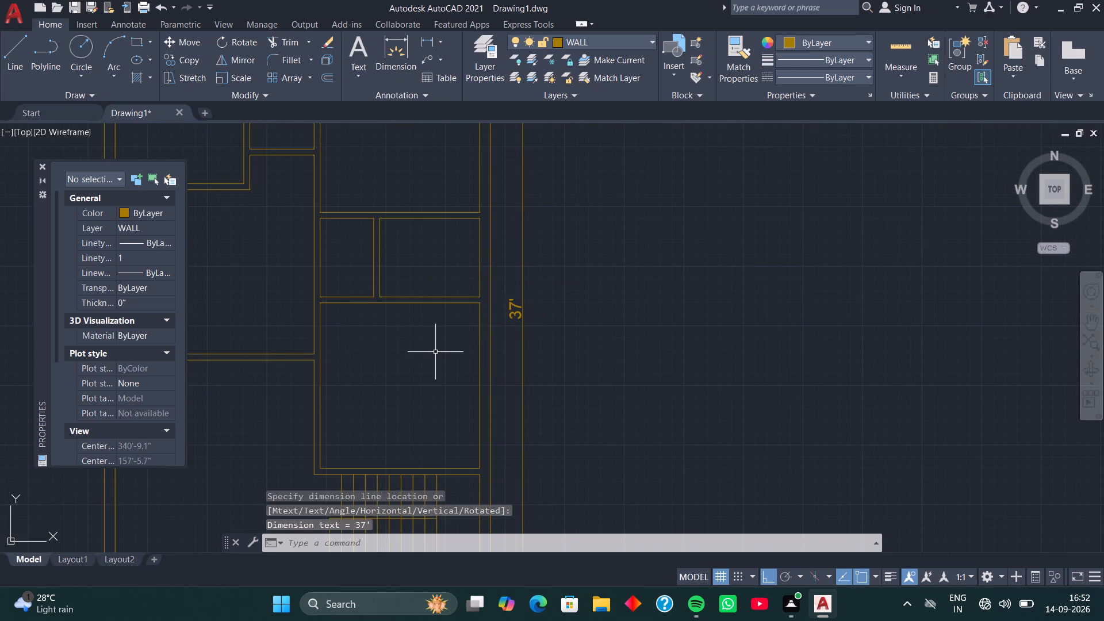
Add a horizontal linear dimension along the second plan's upper outer wall, placing it just above the wall.
{"action": "scroll", "coordinate": [435, 352], "scroll_direction": "down", "scroll_amount": 2}
{"action": "middle_click_drag", "start_coordinate": [398, 294], "coordinate": [418, 345]}
{"action": "scroll", "coordinate": [401, 304], "scroll_direction": "up", "scroll_amount": 3}
{"action": "key", "text": "space"}
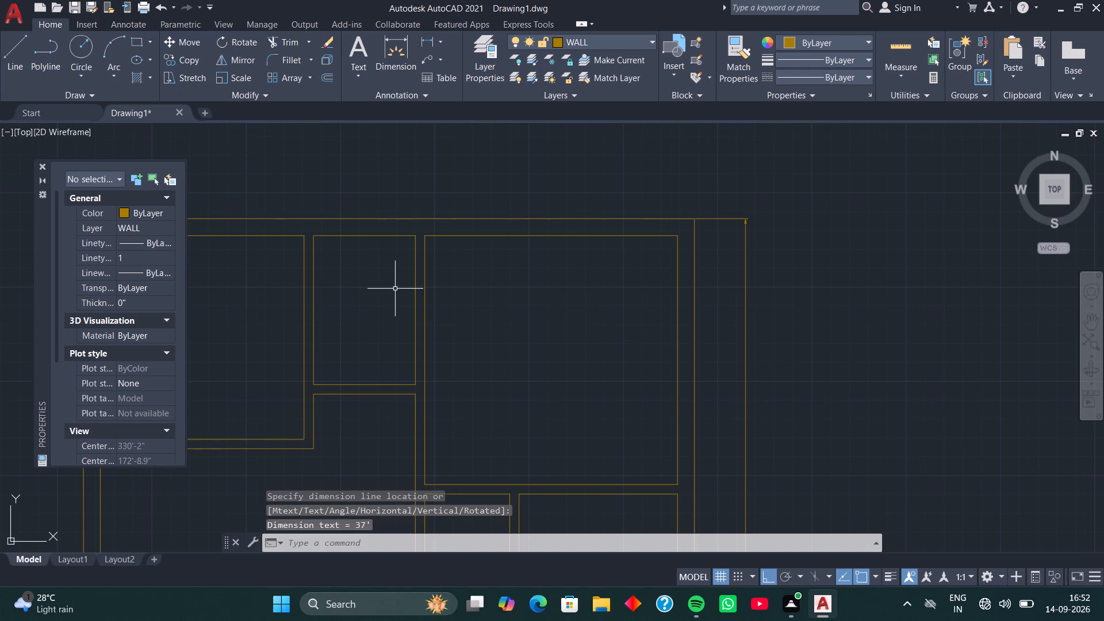
{"action": "key", "text": "space"}
{"action": "left_click", "coordinate": [376, 218]}
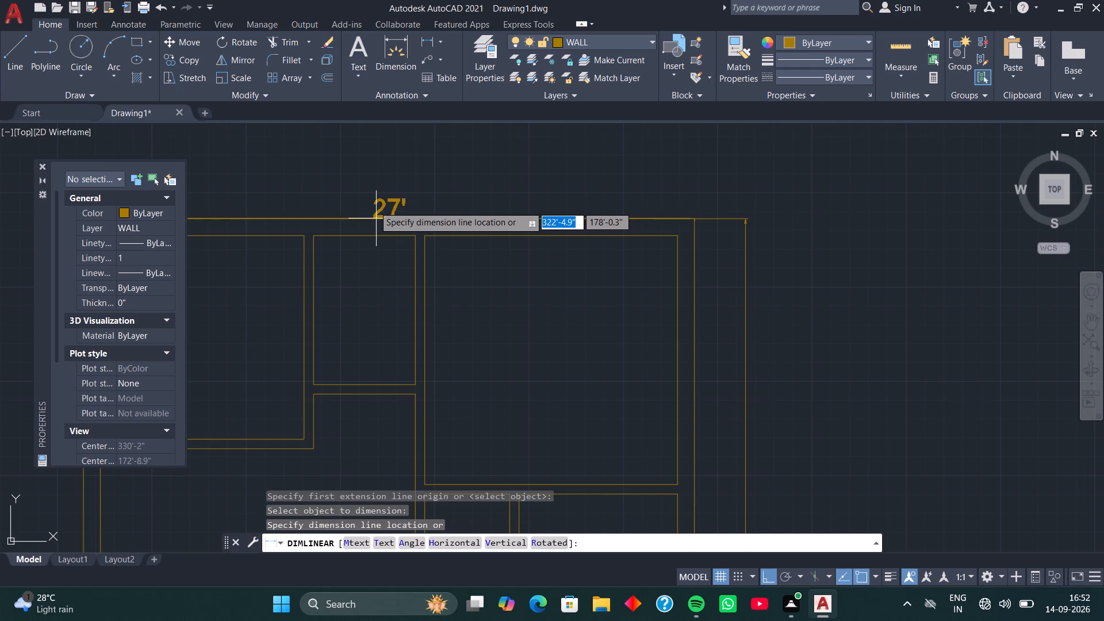
{"action": "left_click", "coordinate": [373, 201]}
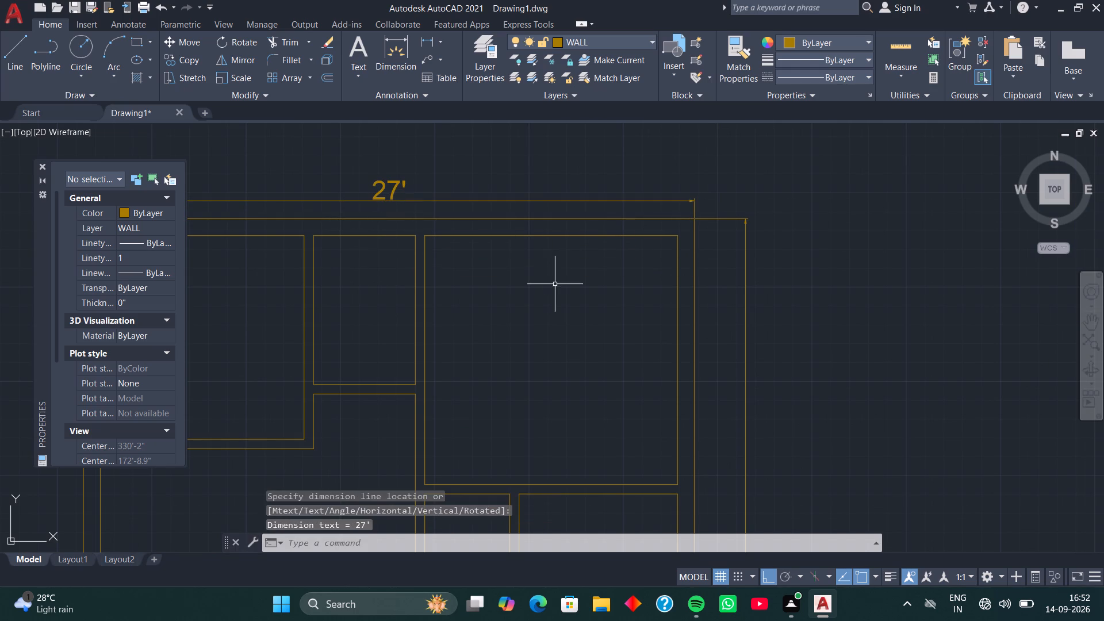
Review the dimensioned second plan and compare it side by side with the first floor plan.
{"action": "scroll", "coordinate": [555, 285], "scroll_direction": "down", "scroll_amount": 2}
{"action": "middle_click_drag", "start_coordinate": [572, 359], "coordinate": [533, 248]}
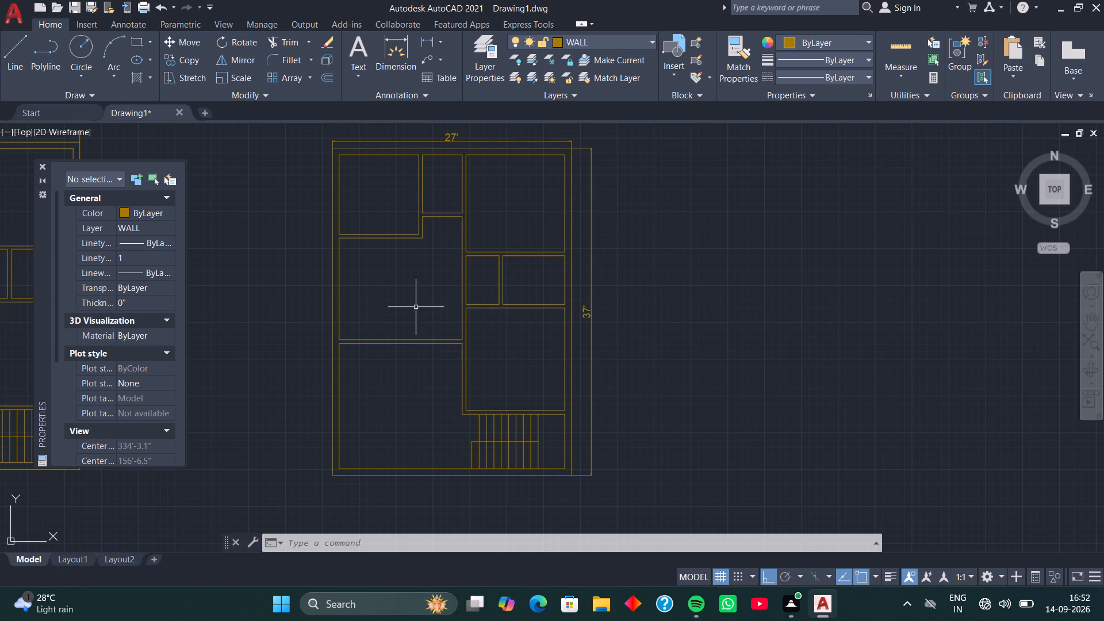
{"action": "middle_click_drag", "start_coordinate": [389, 294], "coordinate": [402, 293]}
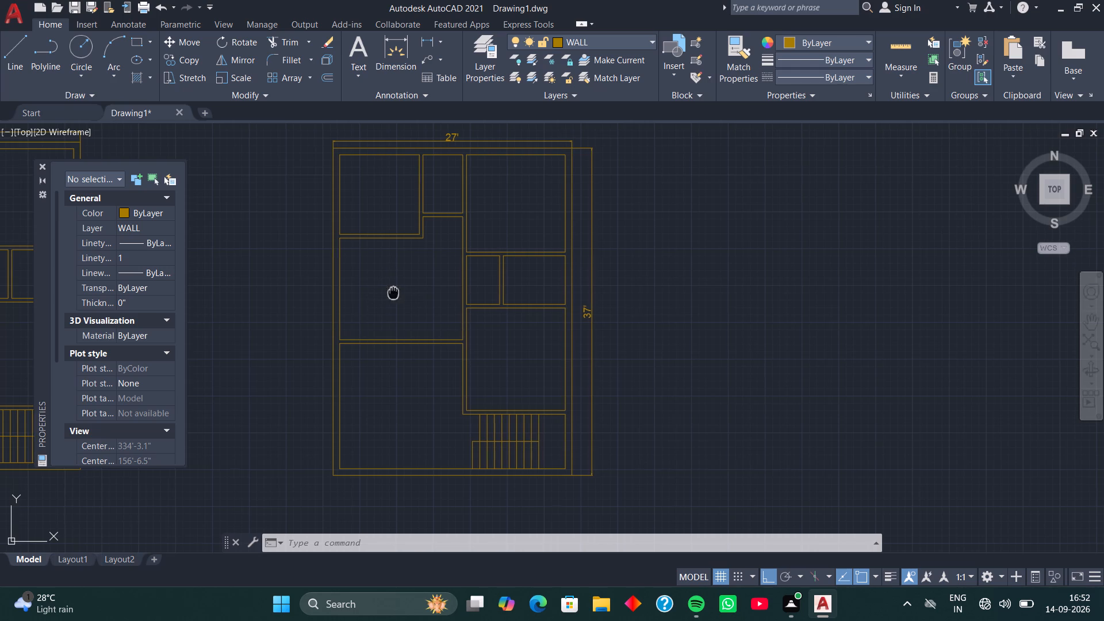
{"action": "middle_click_drag", "start_coordinate": [402, 293], "coordinate": [639, 309]}
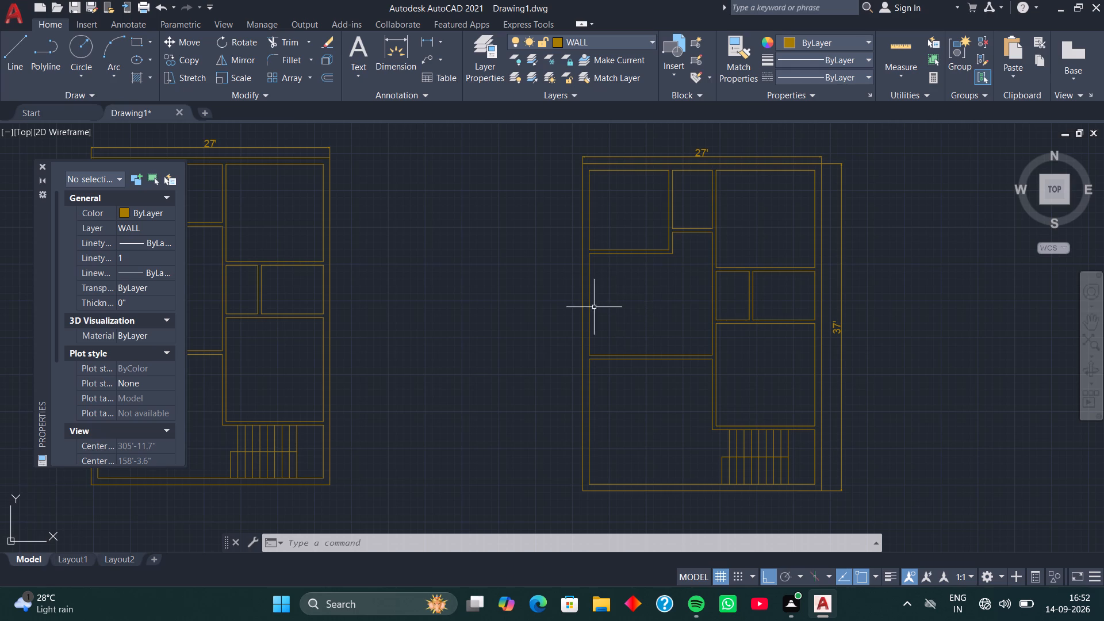
{"action": "middle_click_drag", "start_coordinate": [514, 313], "coordinate": [571, 304]}
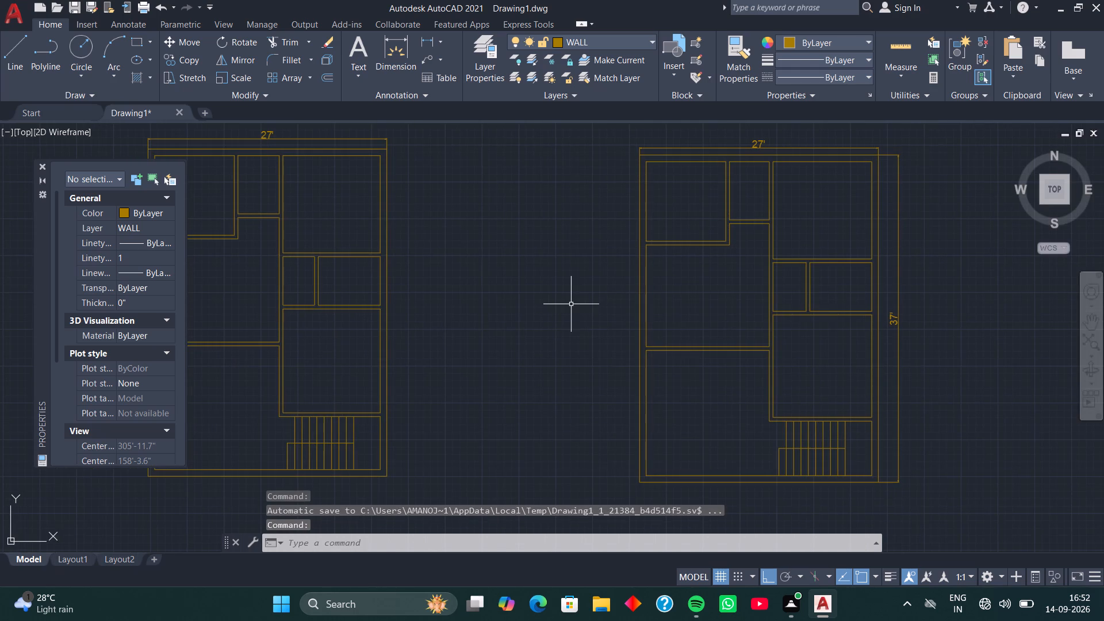
{"action": "scroll", "coordinate": [571, 304], "scroll_direction": "down", "scroll_amount": 1}
{"action": "middle_click_drag", "start_coordinate": [569, 310], "coordinate": [537, 286]}
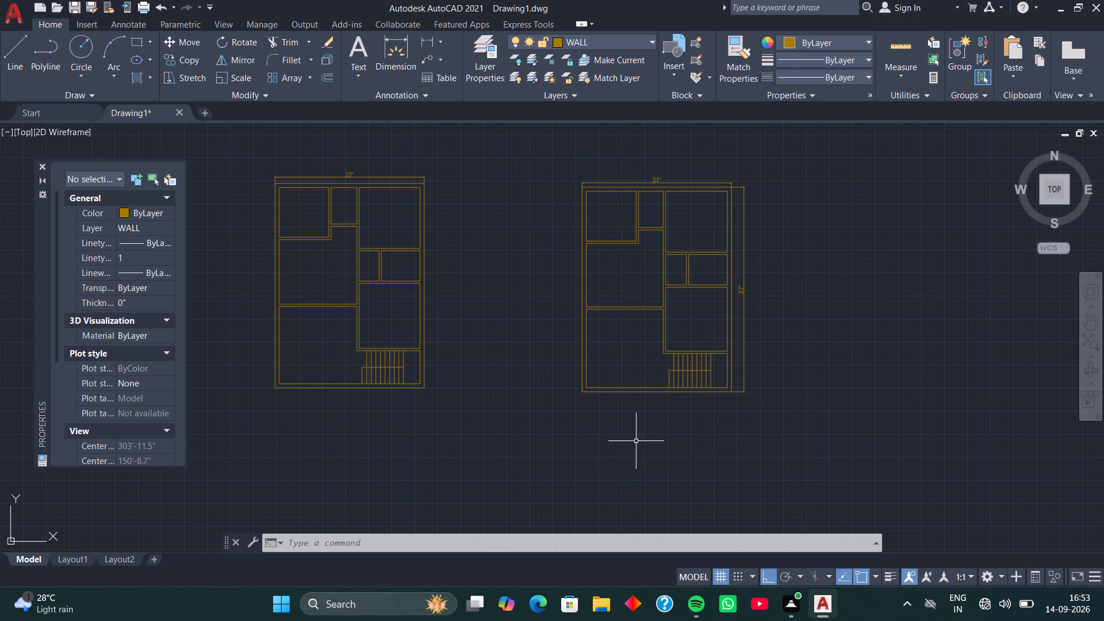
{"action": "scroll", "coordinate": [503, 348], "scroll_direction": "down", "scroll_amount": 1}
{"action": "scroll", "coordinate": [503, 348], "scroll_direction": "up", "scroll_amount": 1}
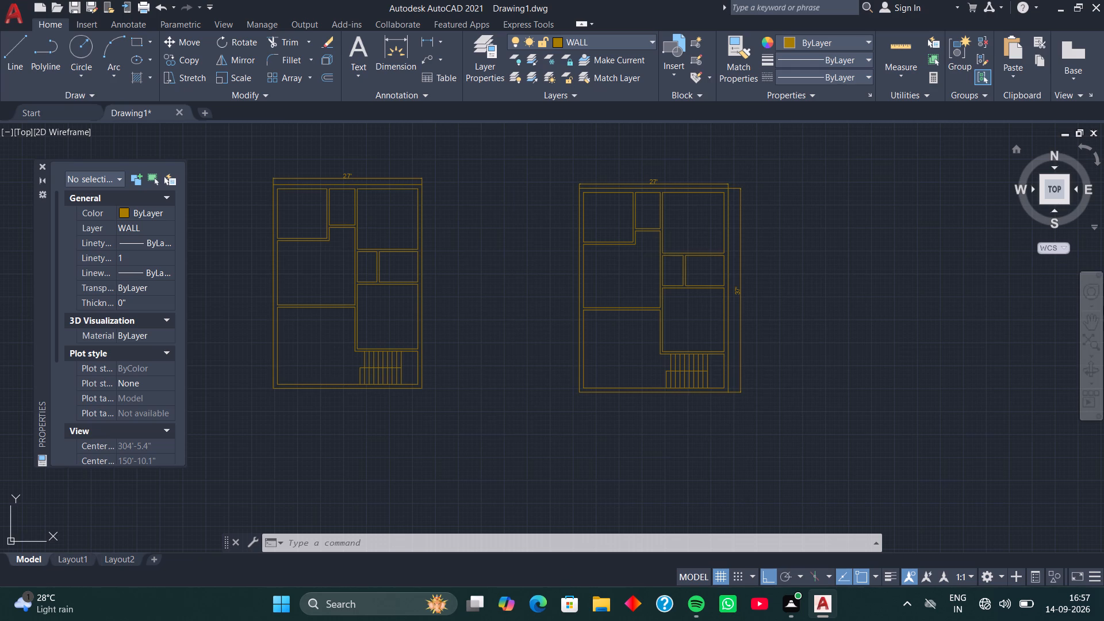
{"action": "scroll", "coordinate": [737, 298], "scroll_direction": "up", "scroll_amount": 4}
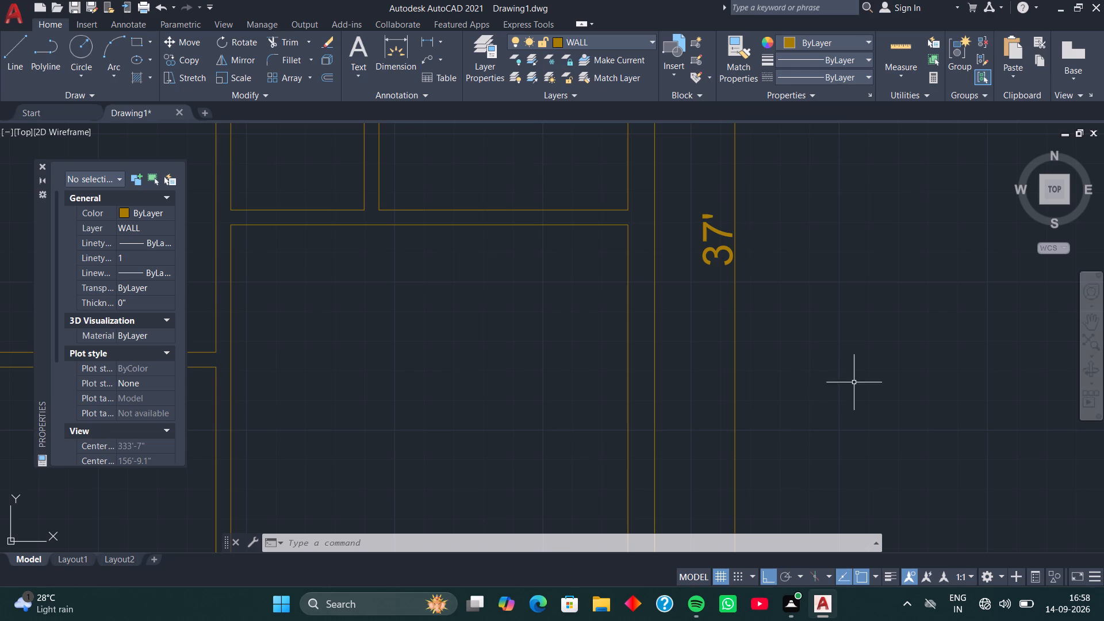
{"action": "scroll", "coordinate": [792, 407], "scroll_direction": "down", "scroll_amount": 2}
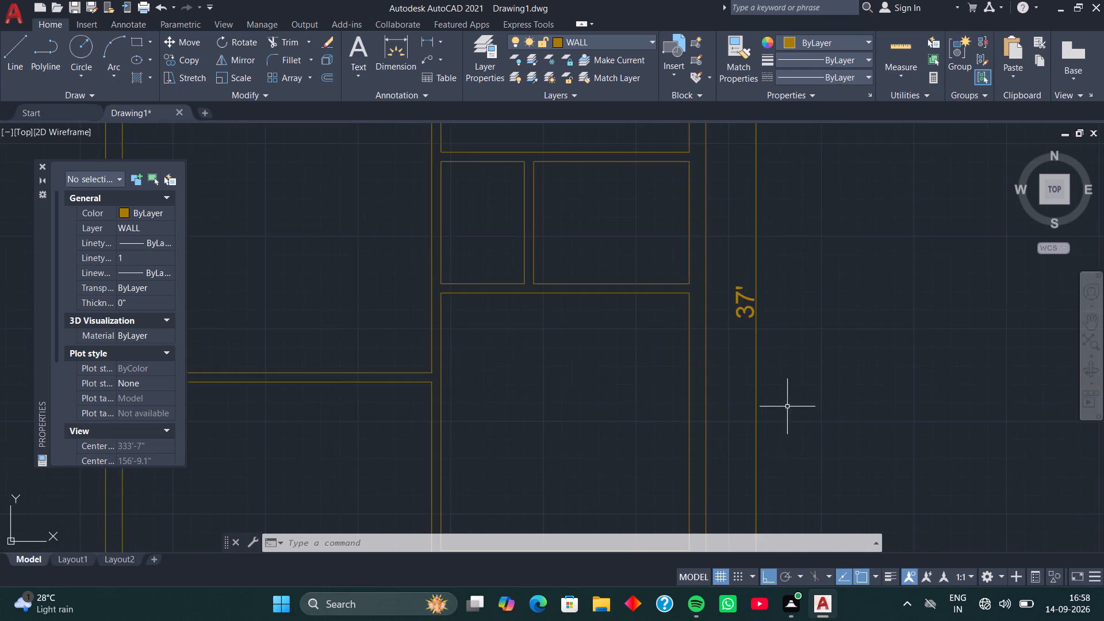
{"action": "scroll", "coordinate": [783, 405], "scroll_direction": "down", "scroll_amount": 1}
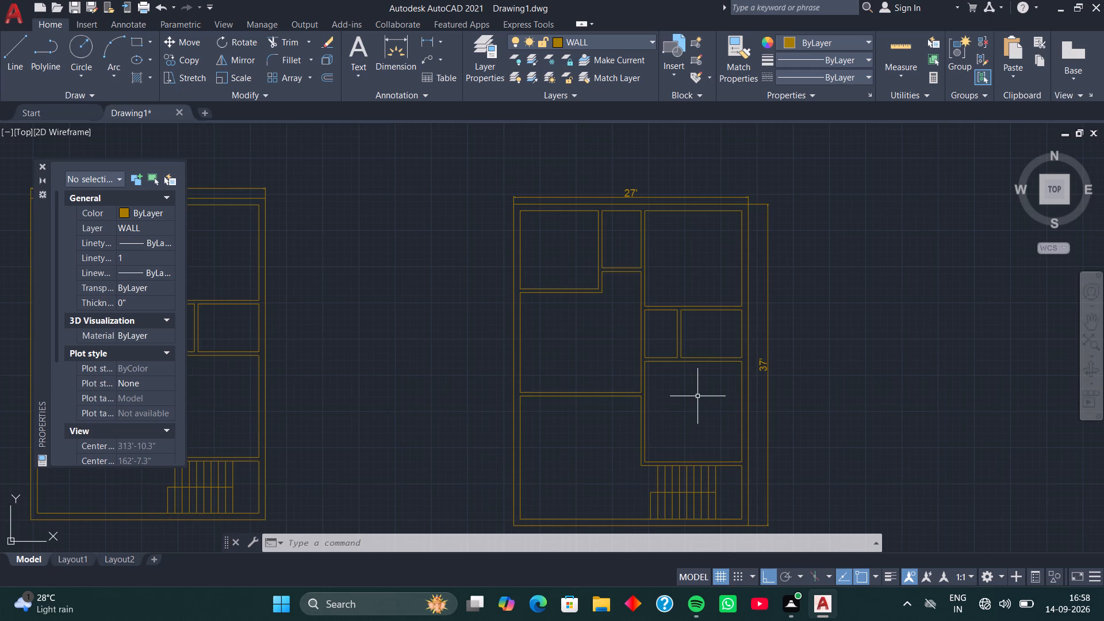
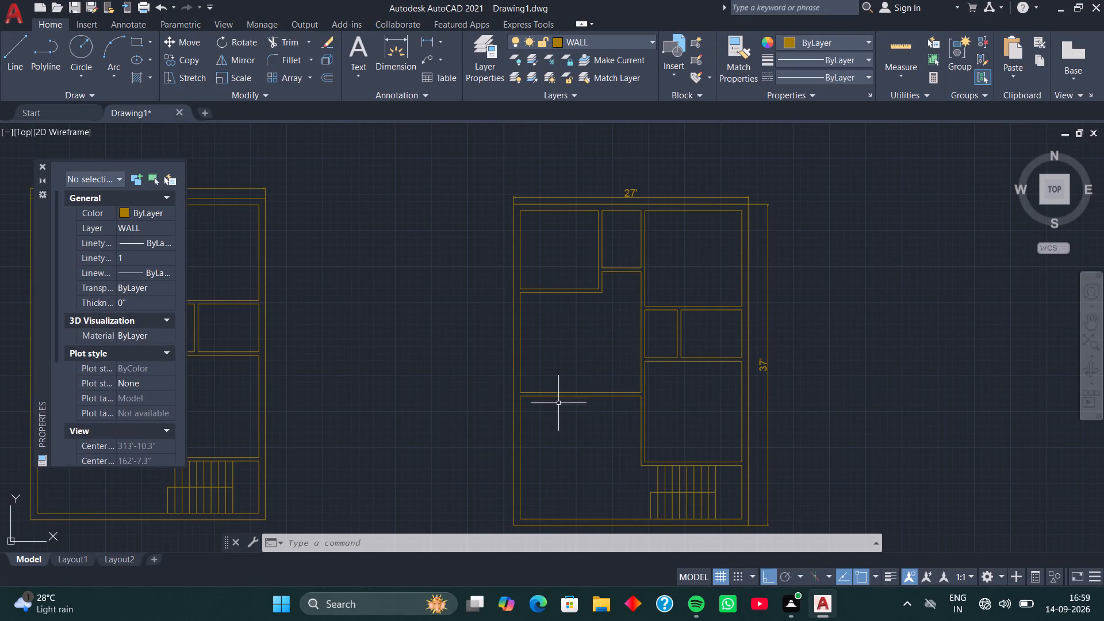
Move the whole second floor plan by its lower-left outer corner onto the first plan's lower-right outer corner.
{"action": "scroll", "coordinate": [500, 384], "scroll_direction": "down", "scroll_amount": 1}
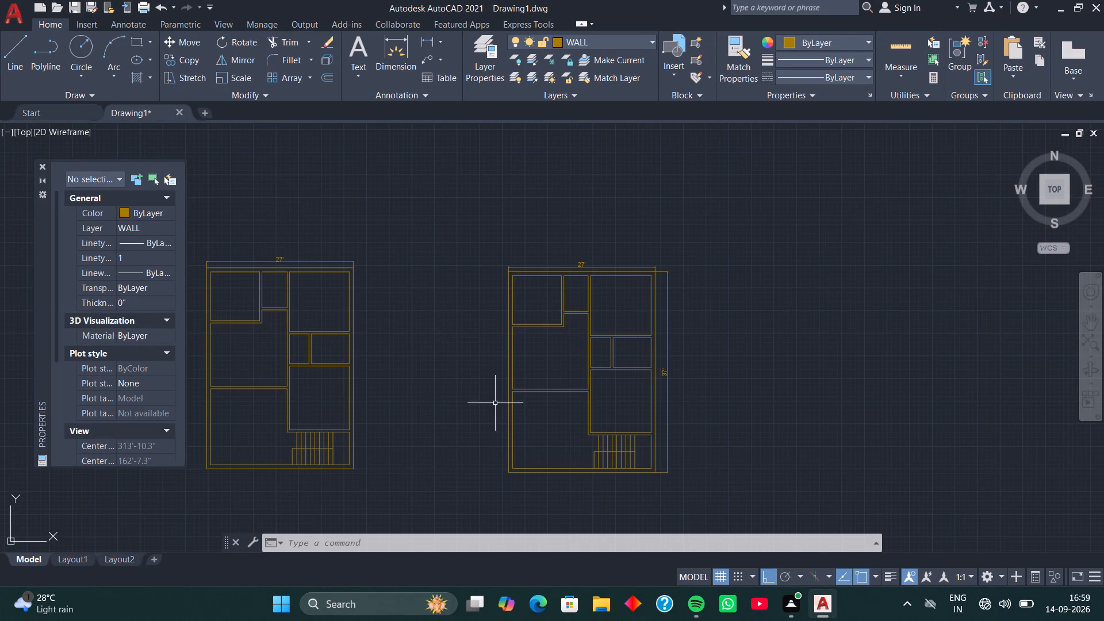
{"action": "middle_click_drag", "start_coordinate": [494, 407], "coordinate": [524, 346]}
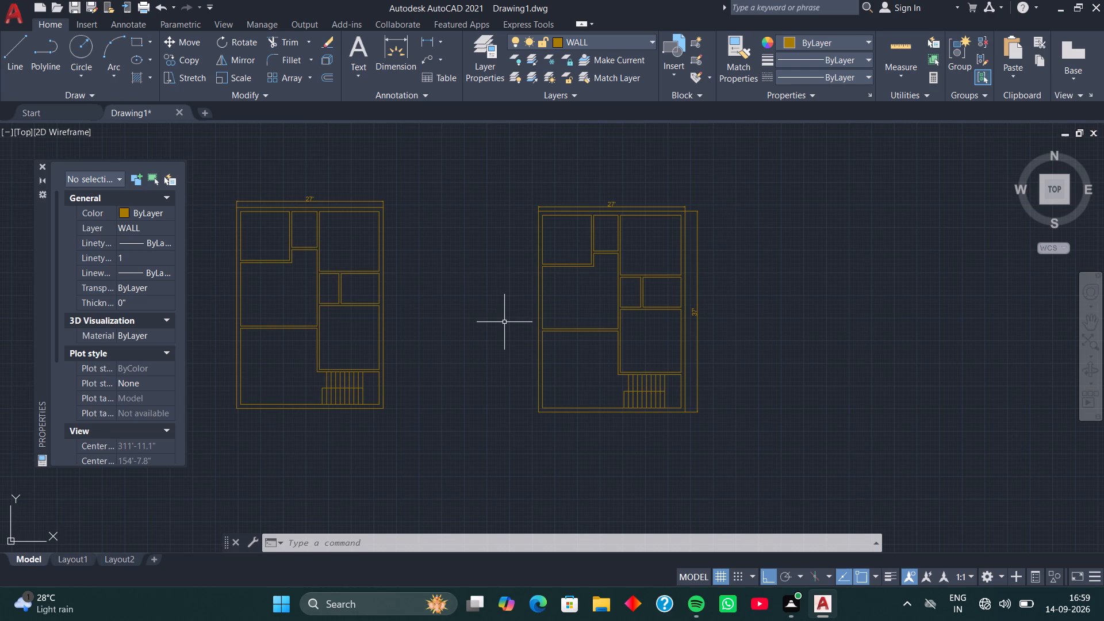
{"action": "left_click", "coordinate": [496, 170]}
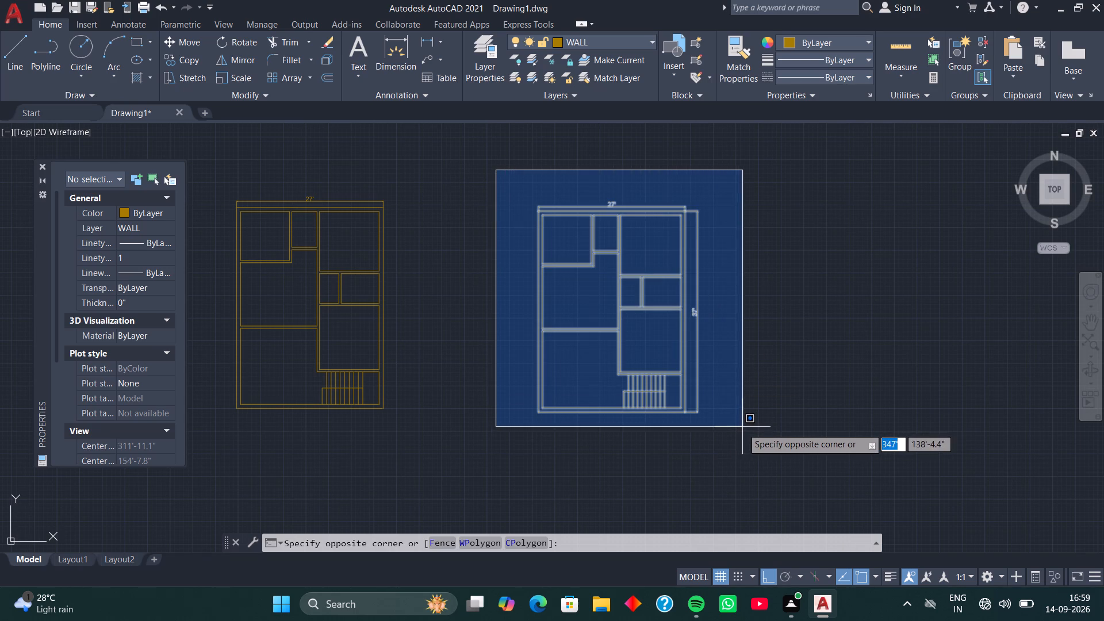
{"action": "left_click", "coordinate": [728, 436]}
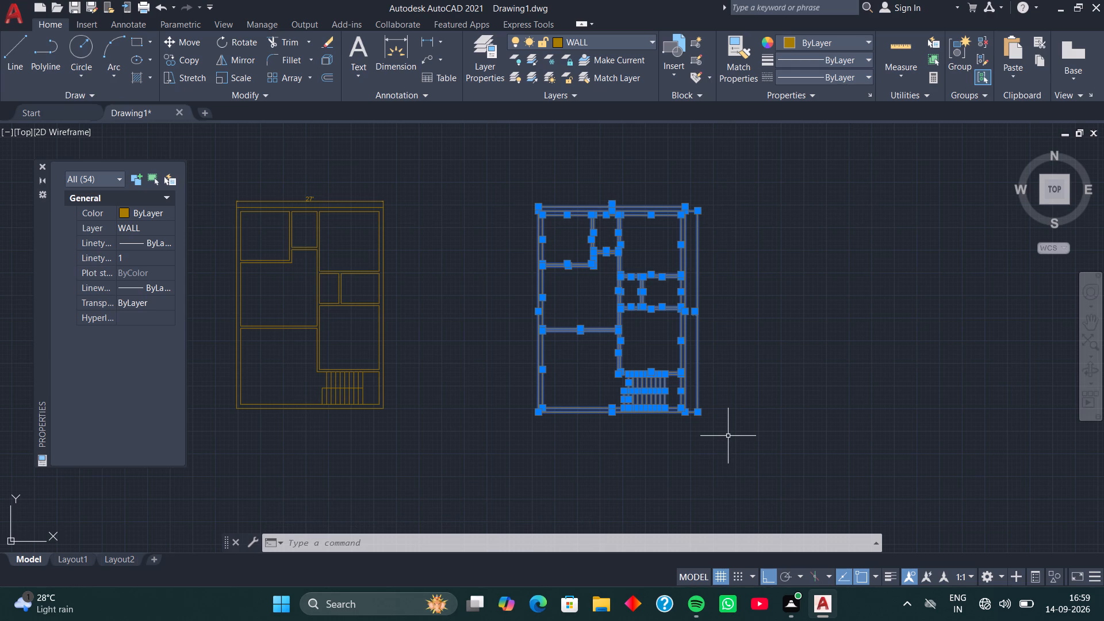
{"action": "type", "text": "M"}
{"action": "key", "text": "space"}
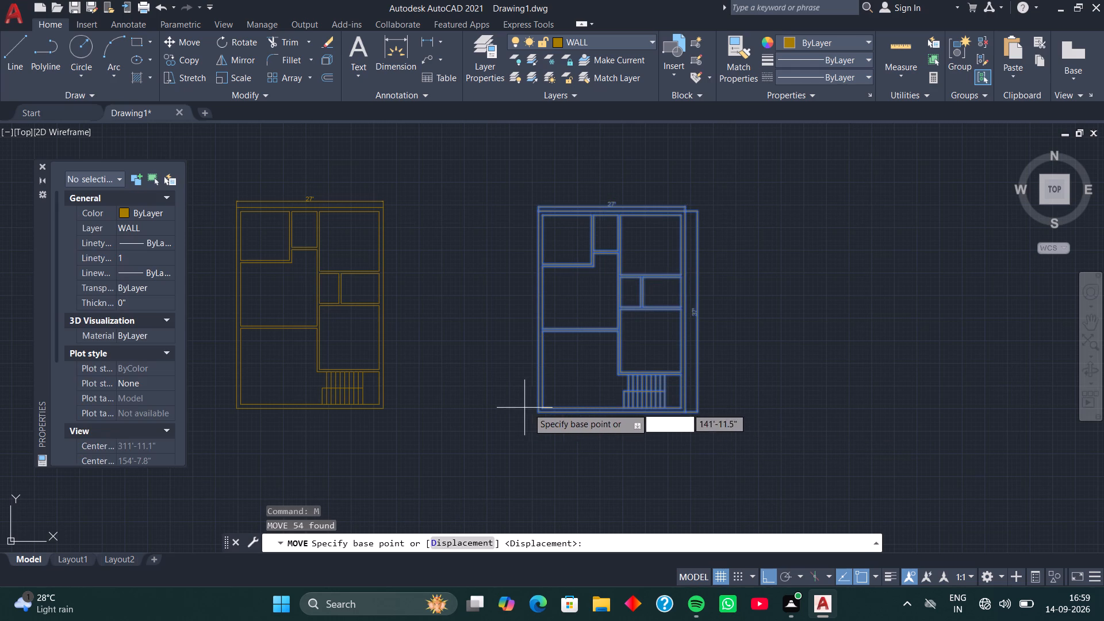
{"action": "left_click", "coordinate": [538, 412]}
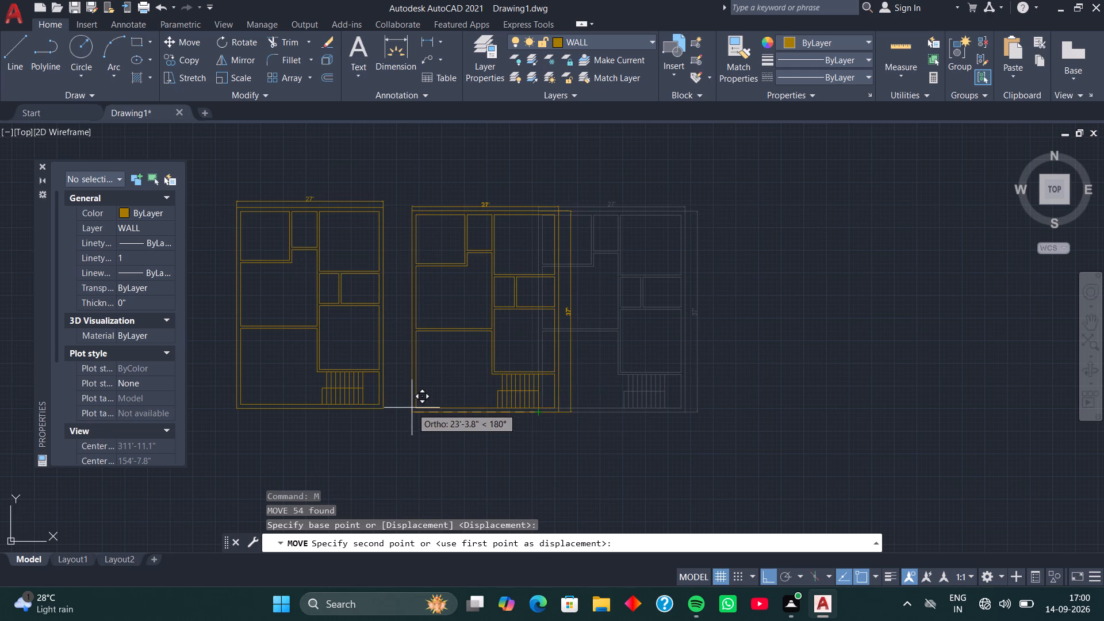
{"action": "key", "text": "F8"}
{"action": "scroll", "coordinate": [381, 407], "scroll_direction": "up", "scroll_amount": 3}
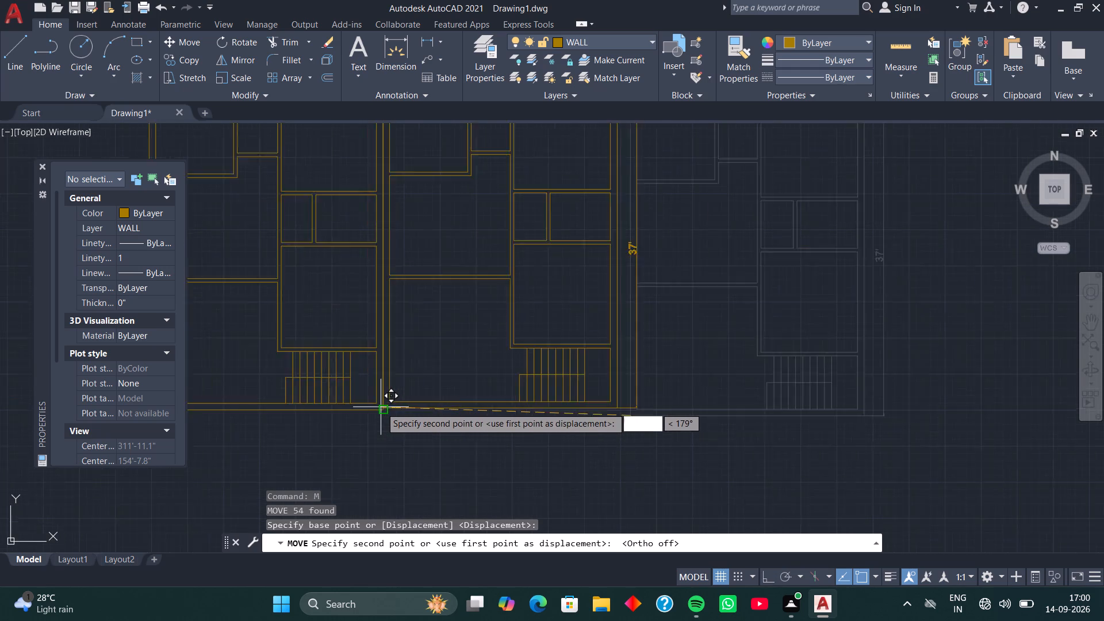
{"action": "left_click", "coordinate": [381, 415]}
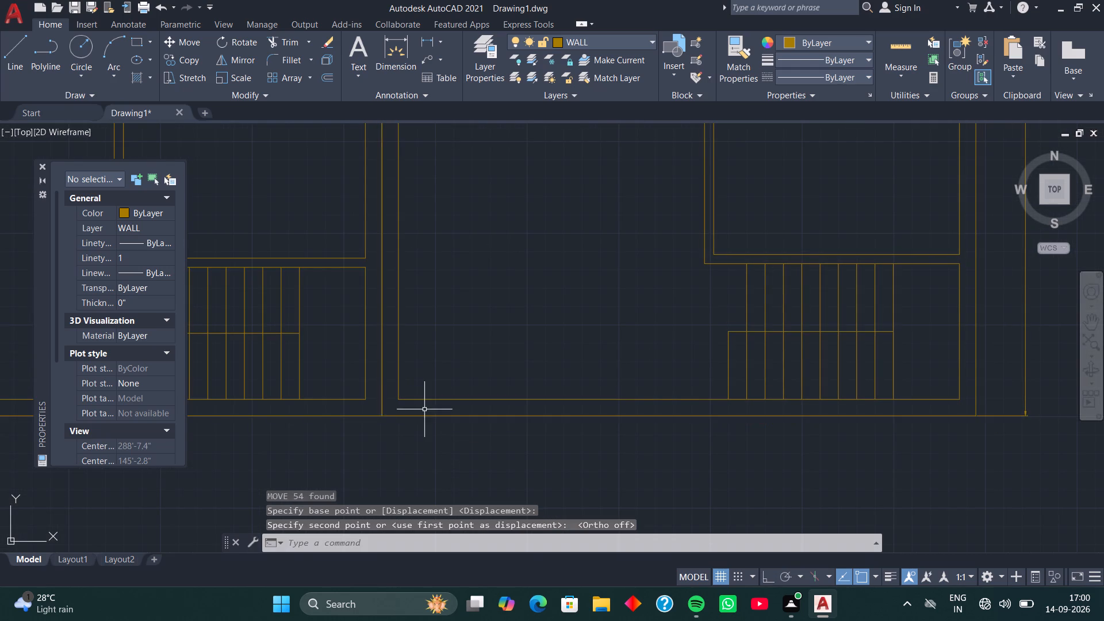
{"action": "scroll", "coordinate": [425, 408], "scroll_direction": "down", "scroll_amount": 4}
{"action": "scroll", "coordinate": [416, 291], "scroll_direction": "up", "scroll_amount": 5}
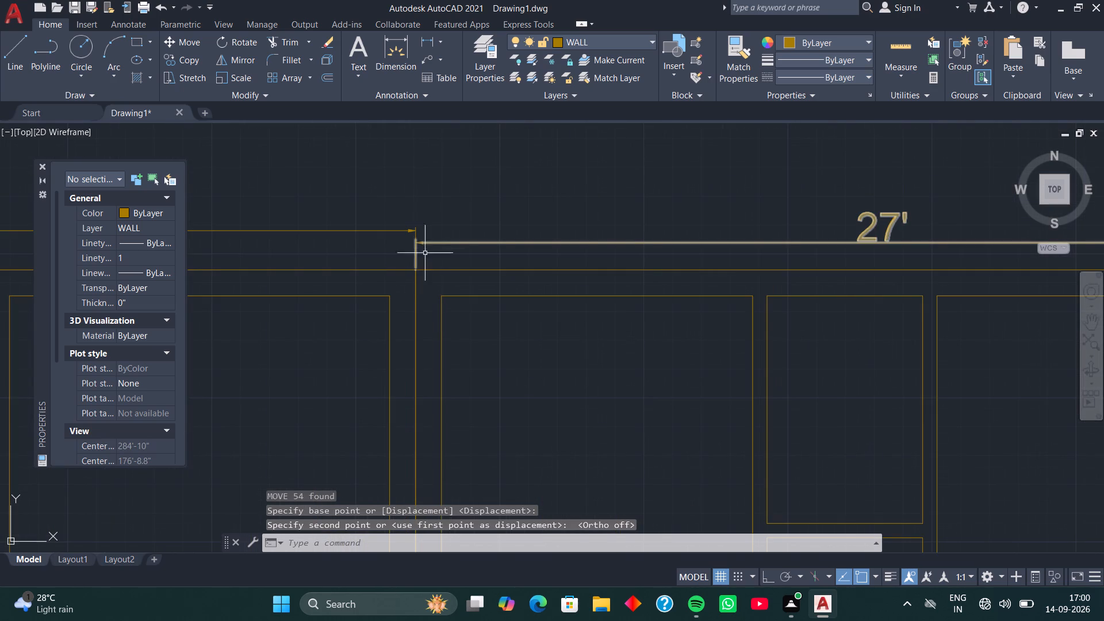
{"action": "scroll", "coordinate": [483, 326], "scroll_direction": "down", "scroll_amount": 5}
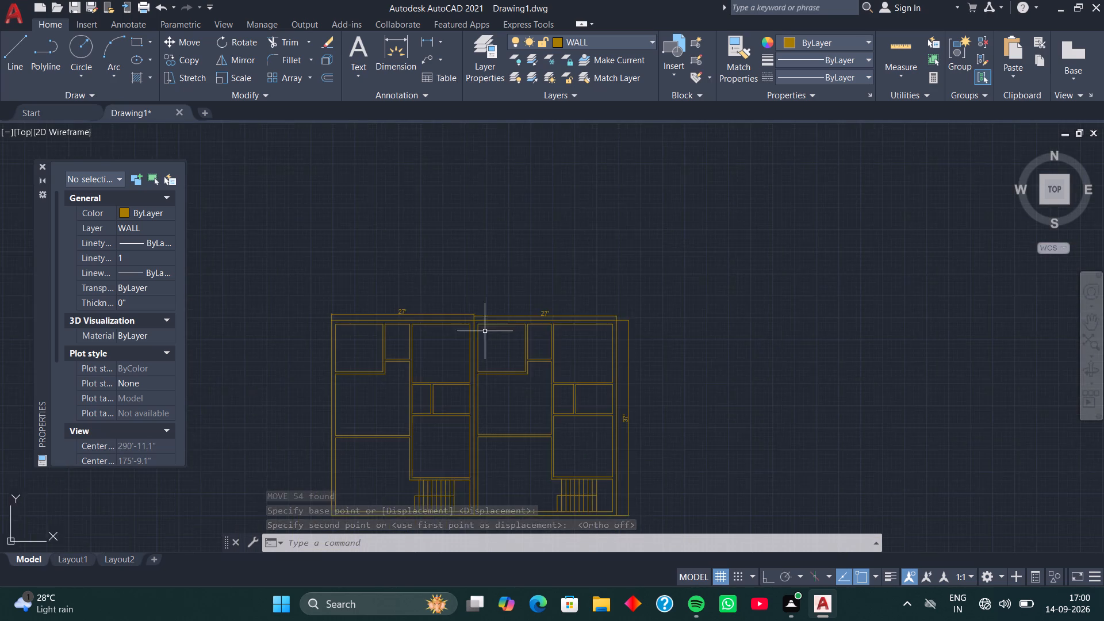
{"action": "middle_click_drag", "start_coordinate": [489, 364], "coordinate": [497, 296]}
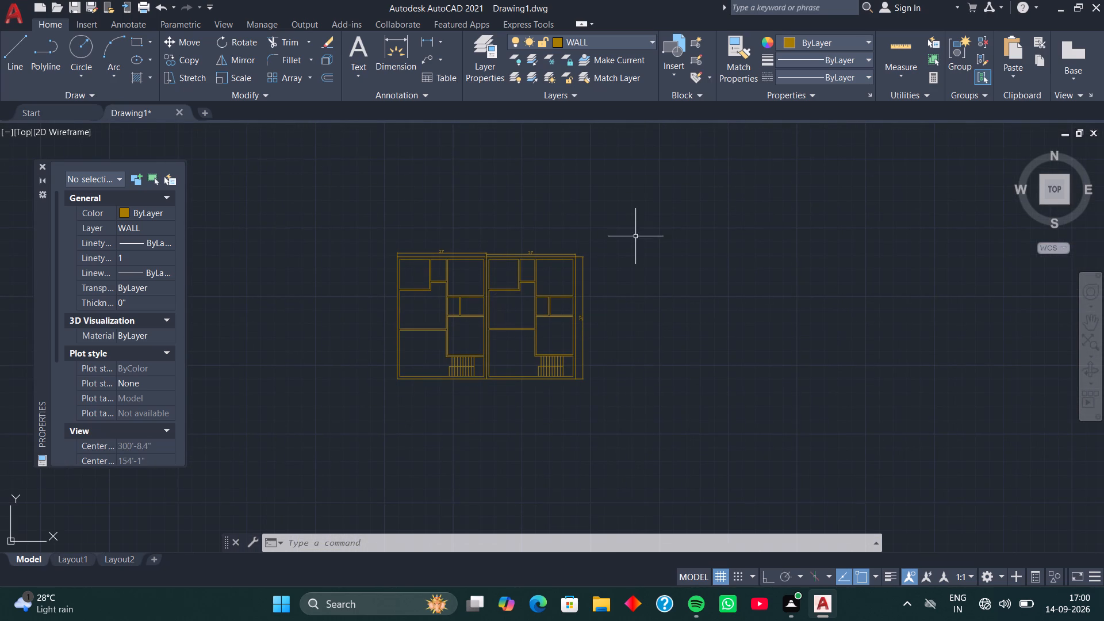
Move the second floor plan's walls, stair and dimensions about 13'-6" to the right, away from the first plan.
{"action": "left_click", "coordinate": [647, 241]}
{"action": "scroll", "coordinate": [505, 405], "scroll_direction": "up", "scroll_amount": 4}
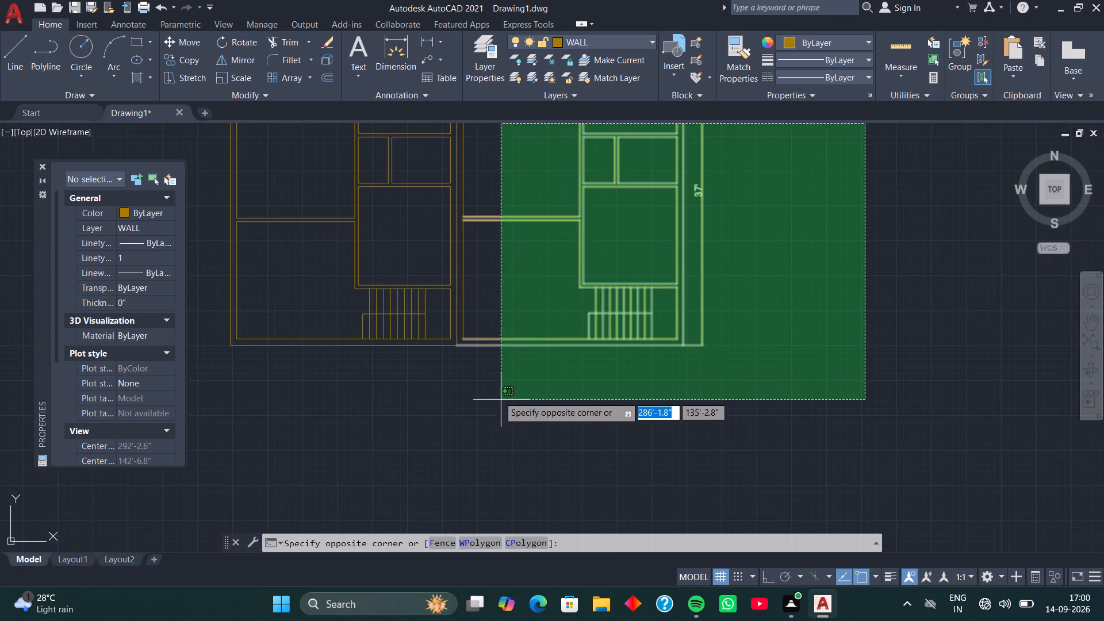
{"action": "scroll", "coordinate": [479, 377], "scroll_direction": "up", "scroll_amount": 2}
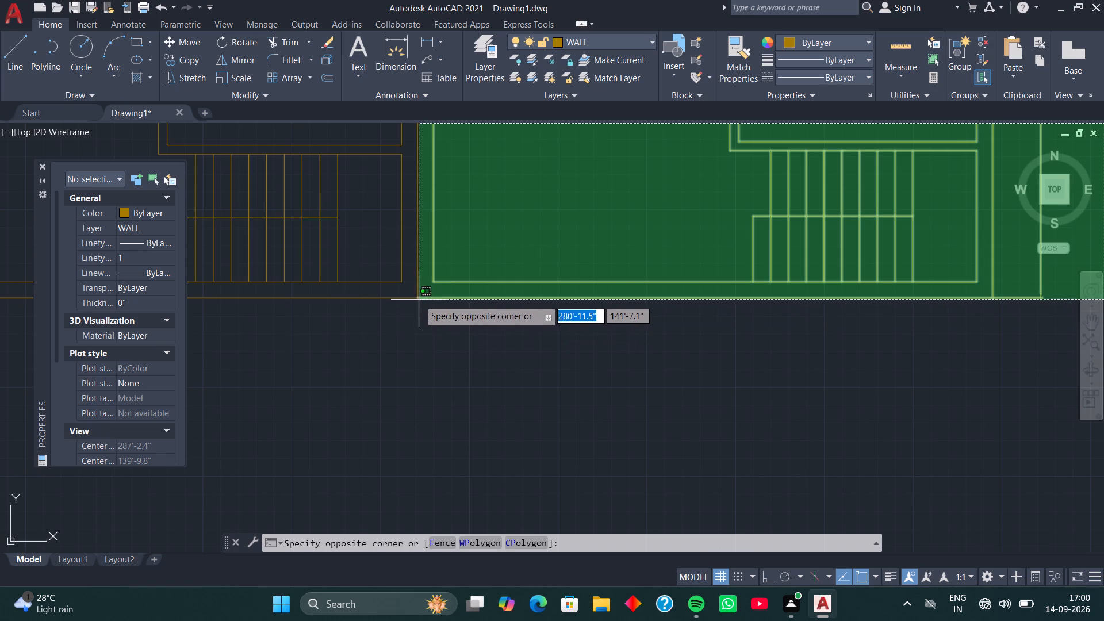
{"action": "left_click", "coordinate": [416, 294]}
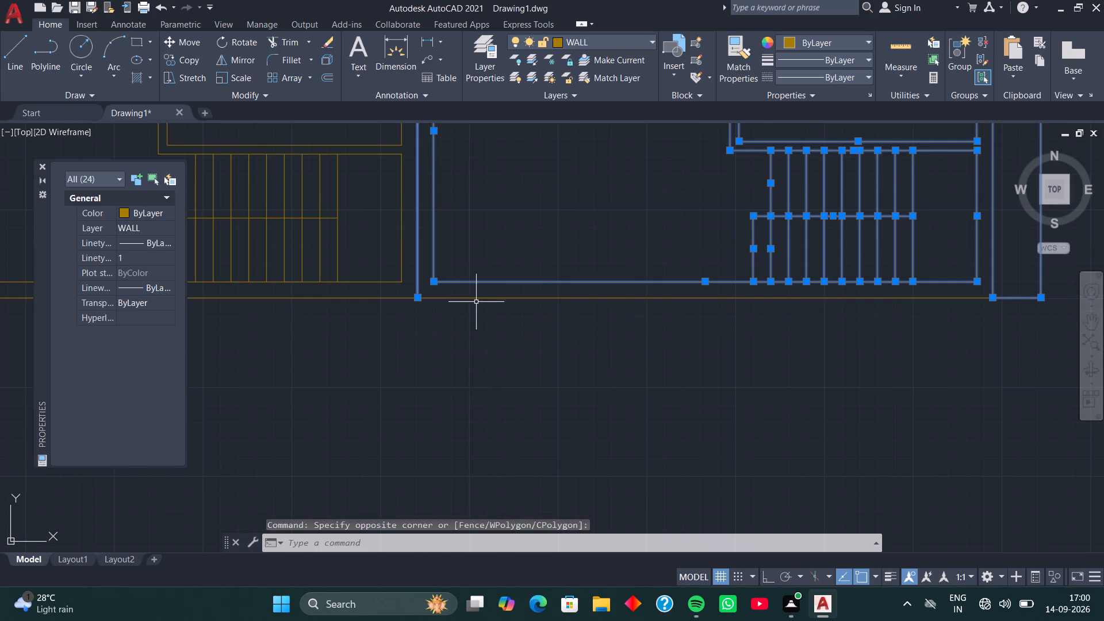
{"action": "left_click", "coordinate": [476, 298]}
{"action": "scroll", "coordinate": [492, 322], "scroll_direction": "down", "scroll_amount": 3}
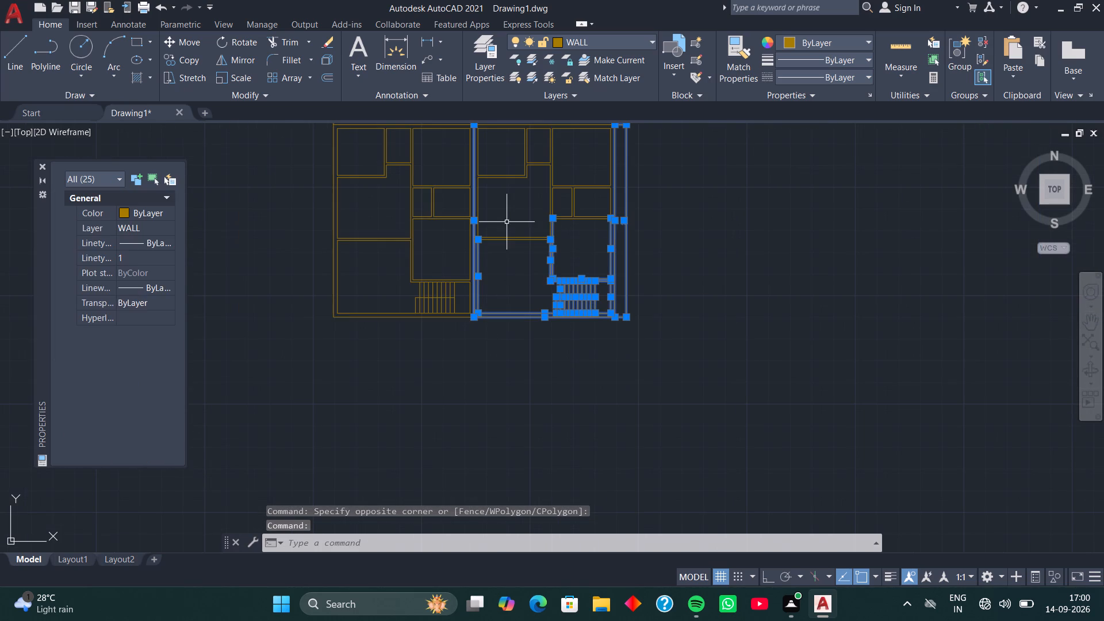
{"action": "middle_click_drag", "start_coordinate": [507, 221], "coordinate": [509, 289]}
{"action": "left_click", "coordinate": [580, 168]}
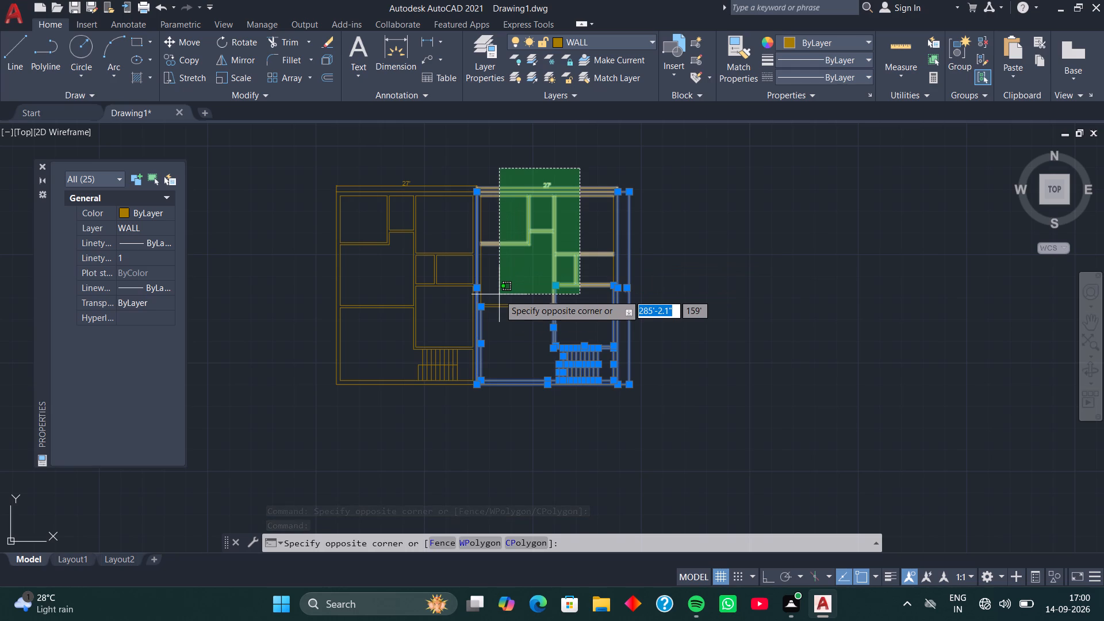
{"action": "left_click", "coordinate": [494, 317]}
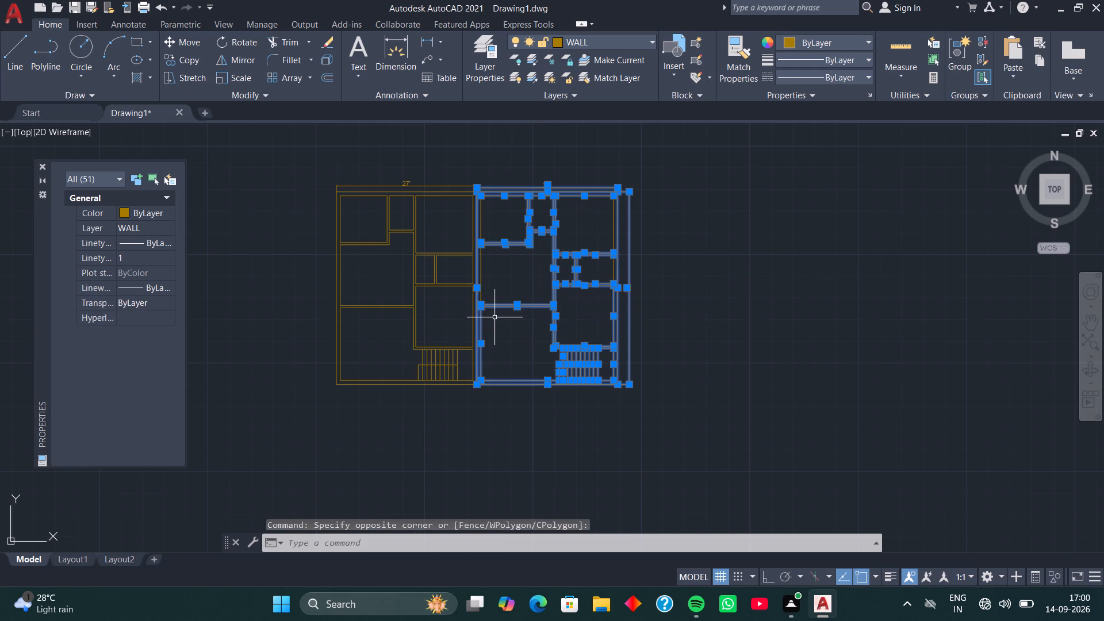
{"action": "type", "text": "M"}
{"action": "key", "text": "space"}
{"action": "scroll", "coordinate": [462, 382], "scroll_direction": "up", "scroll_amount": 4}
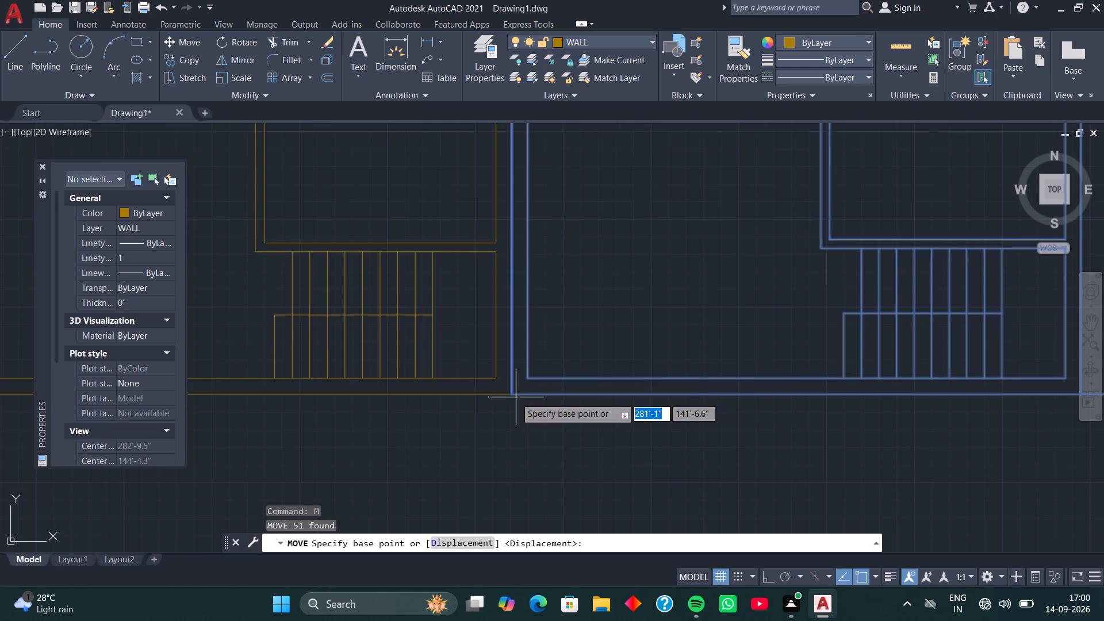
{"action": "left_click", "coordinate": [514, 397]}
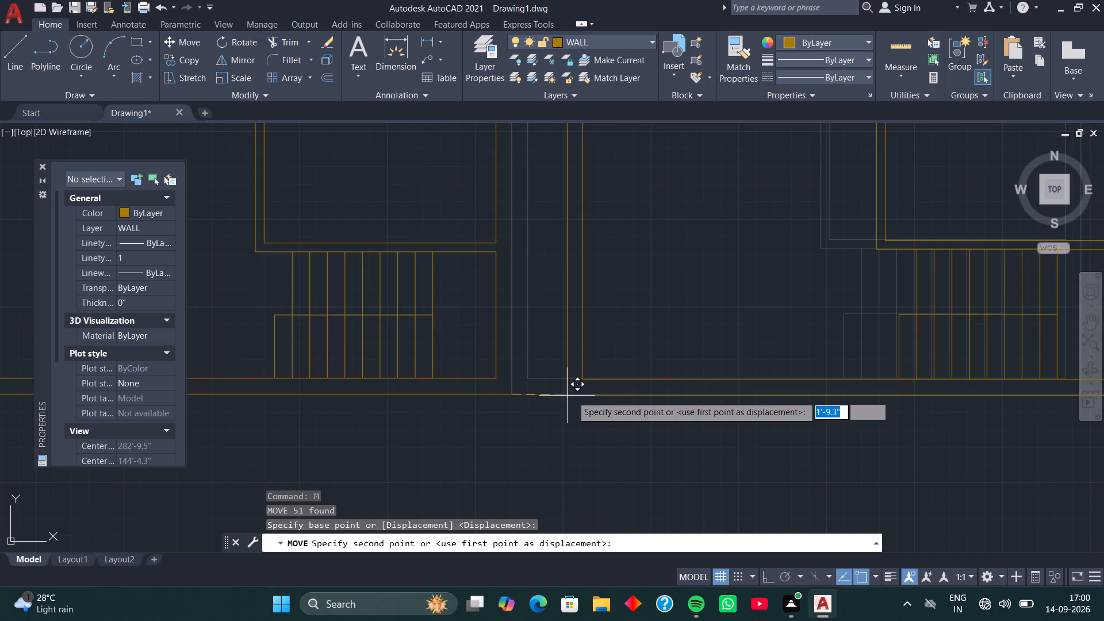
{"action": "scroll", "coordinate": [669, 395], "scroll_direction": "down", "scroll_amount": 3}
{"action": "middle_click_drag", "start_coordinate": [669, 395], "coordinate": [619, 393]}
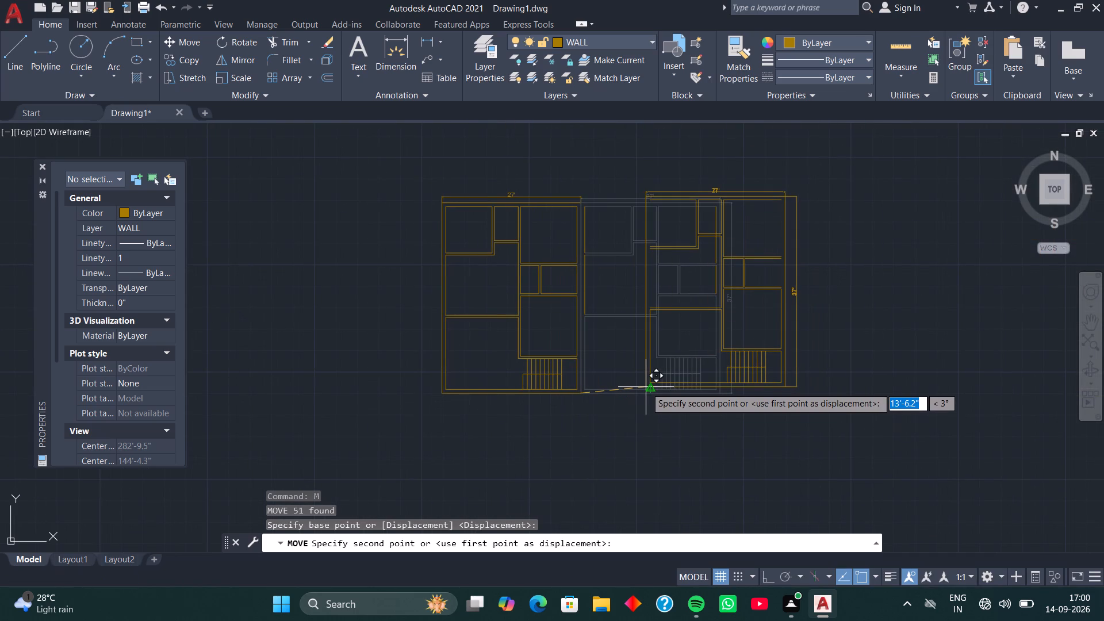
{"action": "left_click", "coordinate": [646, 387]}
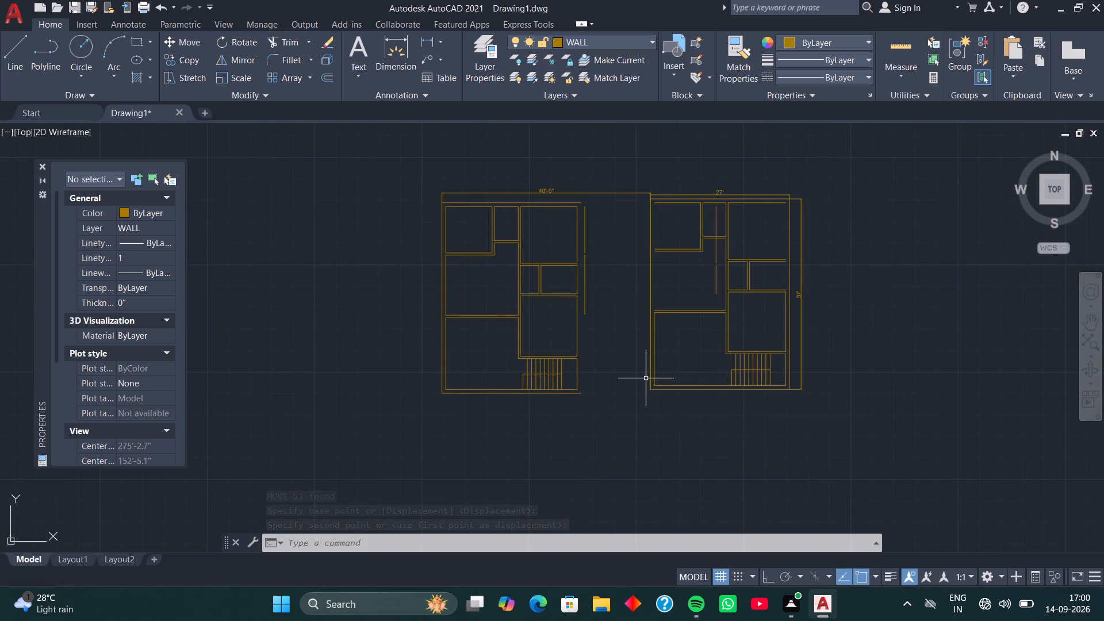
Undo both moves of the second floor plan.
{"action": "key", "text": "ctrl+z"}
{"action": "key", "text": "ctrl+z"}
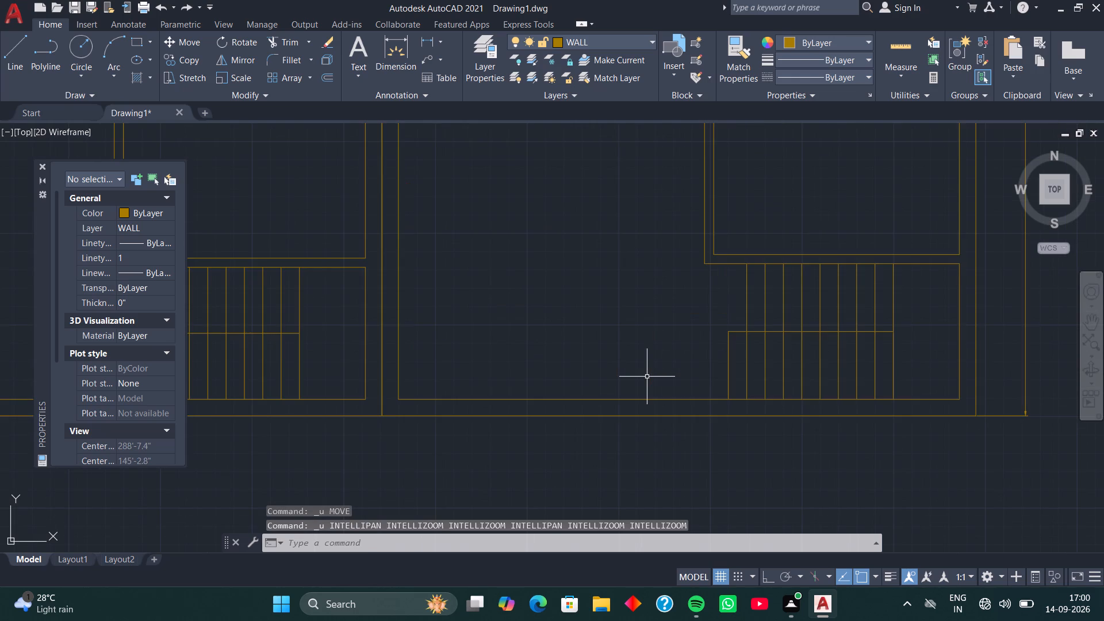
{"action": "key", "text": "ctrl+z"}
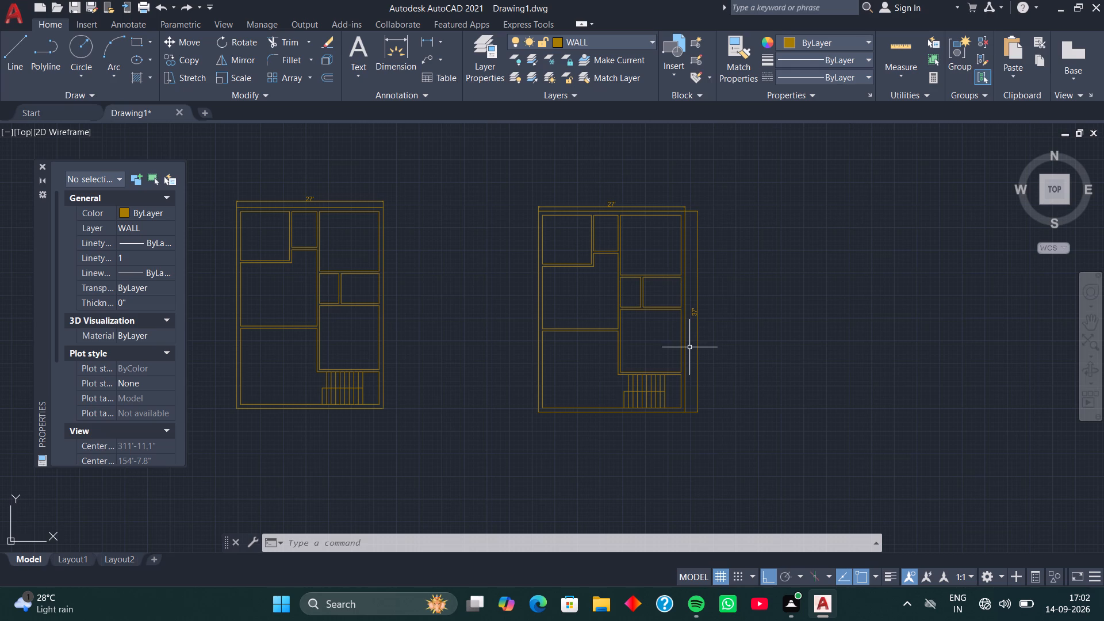
Quick-measure the inside width and height of the second plan's small room beside the central partition.
{"action": "middle_click_drag", "start_coordinate": [688, 361], "coordinate": [682, 325]}
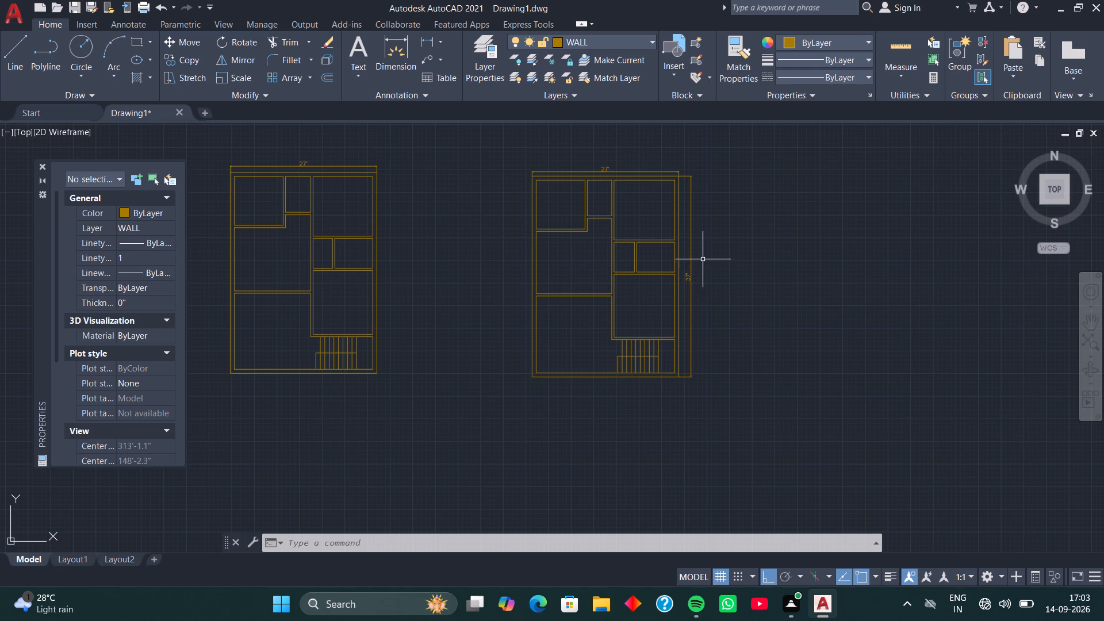
{"action": "middle_click_drag", "start_coordinate": [731, 259], "coordinate": [669, 273]}
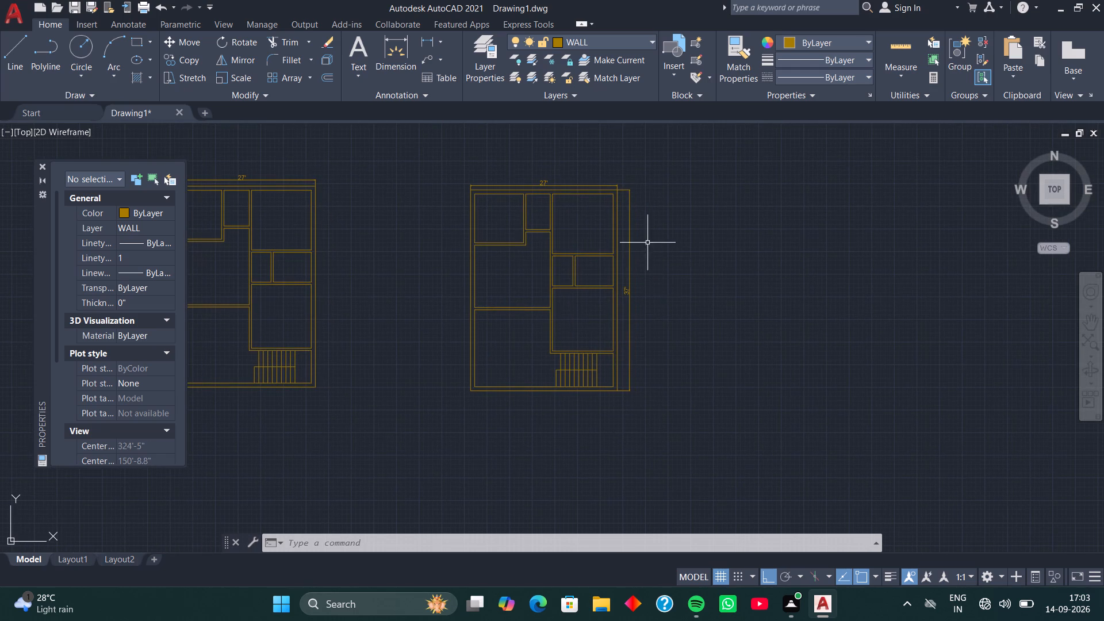
{"action": "scroll", "coordinate": [646, 239], "scroll_direction": "up", "scroll_amount": 2}
{"action": "scroll", "coordinate": [646, 239], "scroll_direction": "down", "scroll_amount": 1}
{"action": "middle_click_drag", "start_coordinate": [638, 222], "coordinate": [662, 225]}
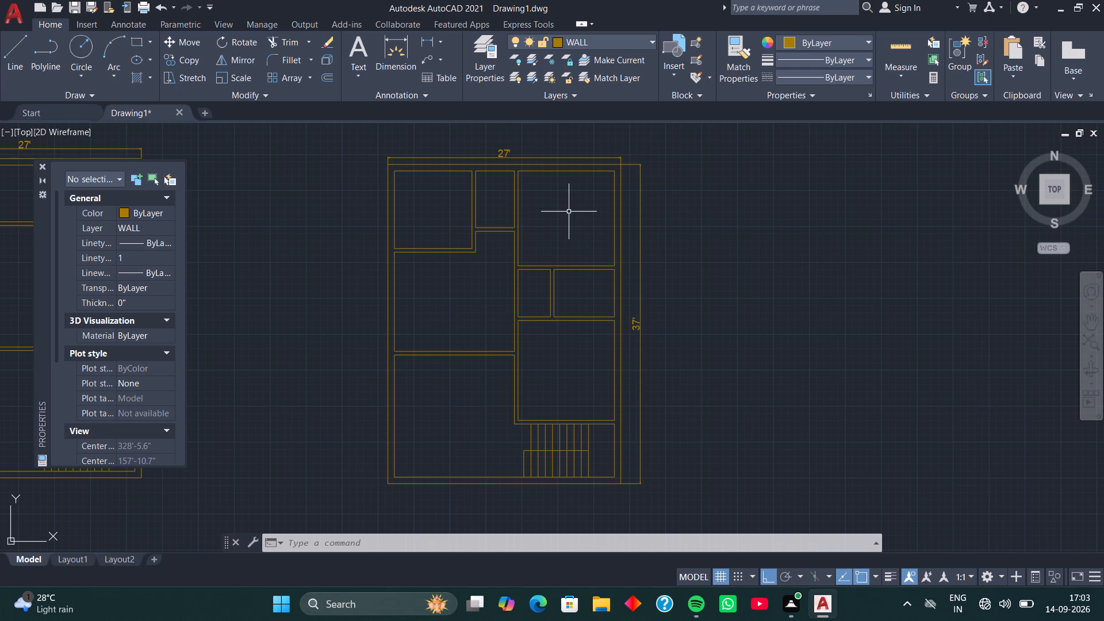
{"action": "scroll", "coordinate": [580, 300], "scroll_direction": "up", "scroll_amount": 2}
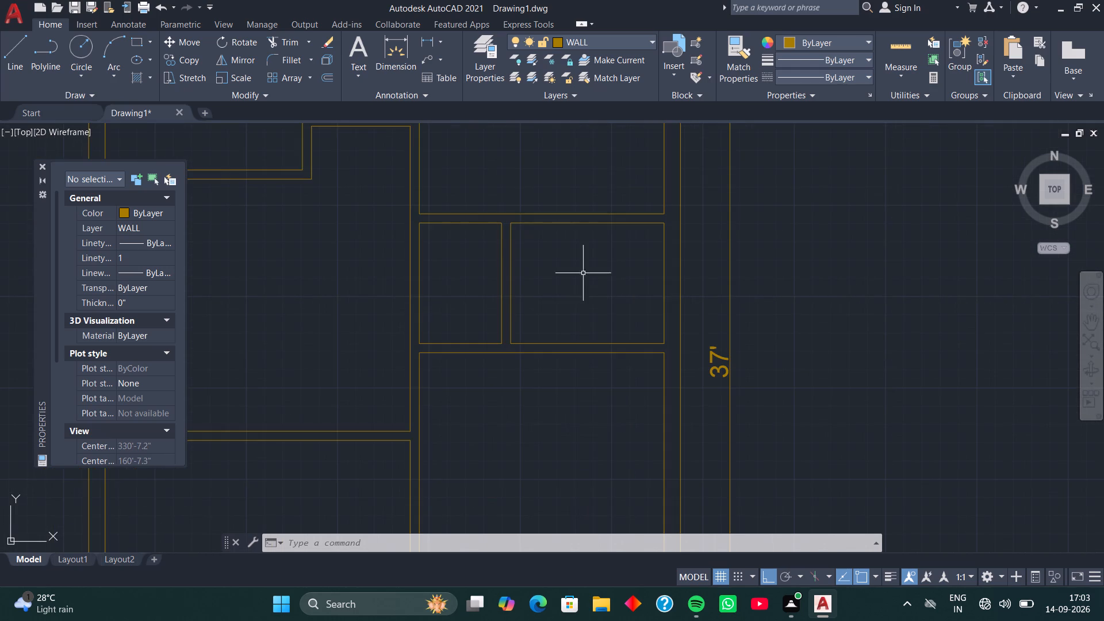
{"action": "left_click", "coordinate": [910, 44]}
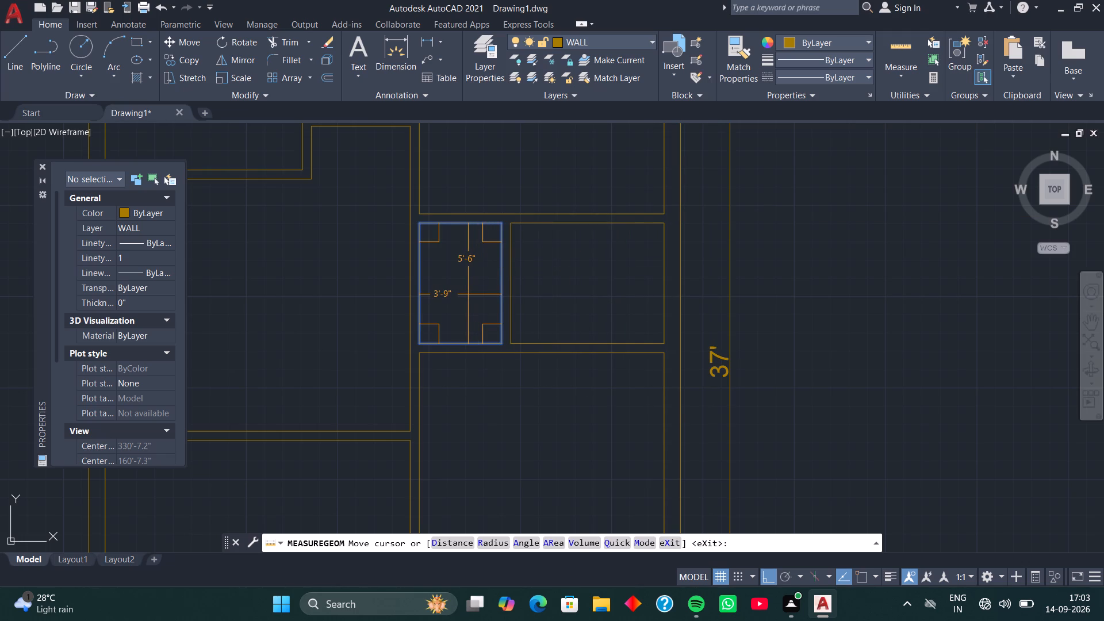
{"action": "key", "text": "Escape"}
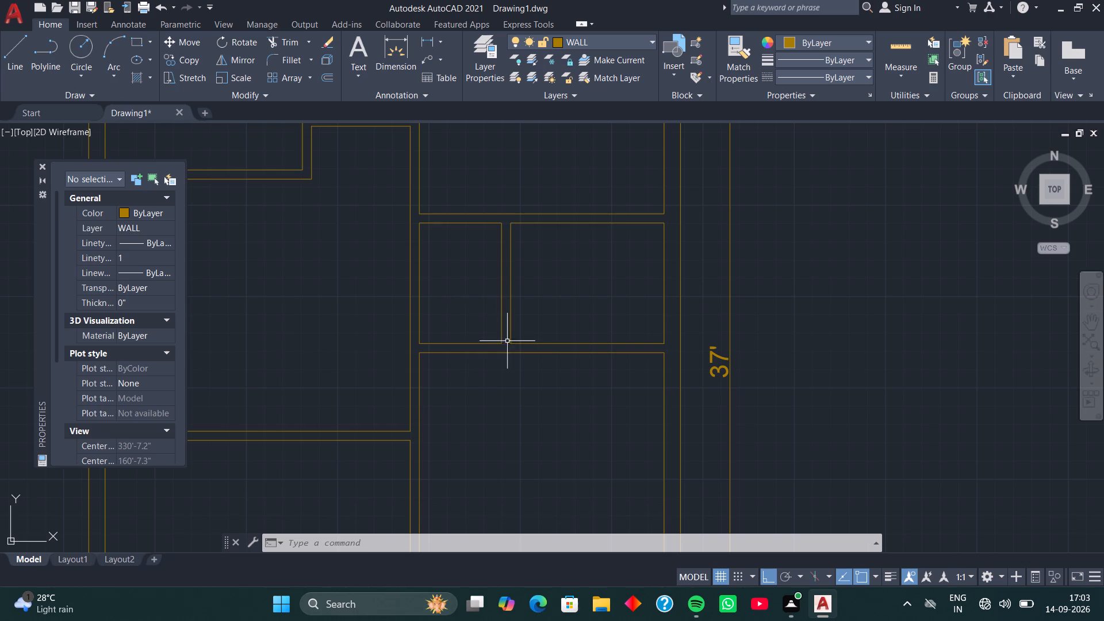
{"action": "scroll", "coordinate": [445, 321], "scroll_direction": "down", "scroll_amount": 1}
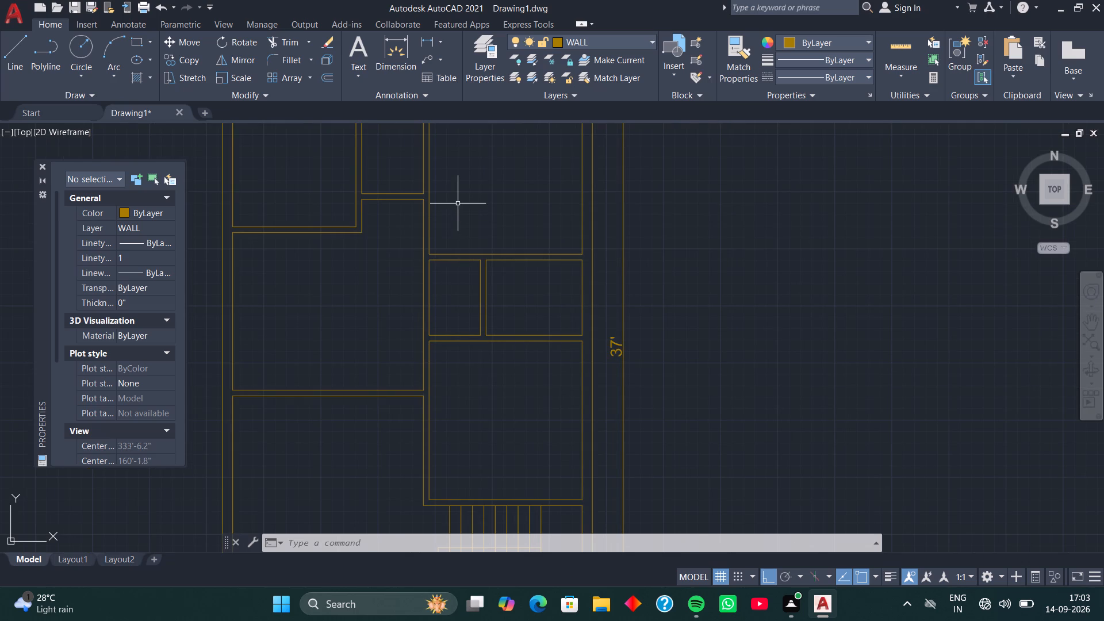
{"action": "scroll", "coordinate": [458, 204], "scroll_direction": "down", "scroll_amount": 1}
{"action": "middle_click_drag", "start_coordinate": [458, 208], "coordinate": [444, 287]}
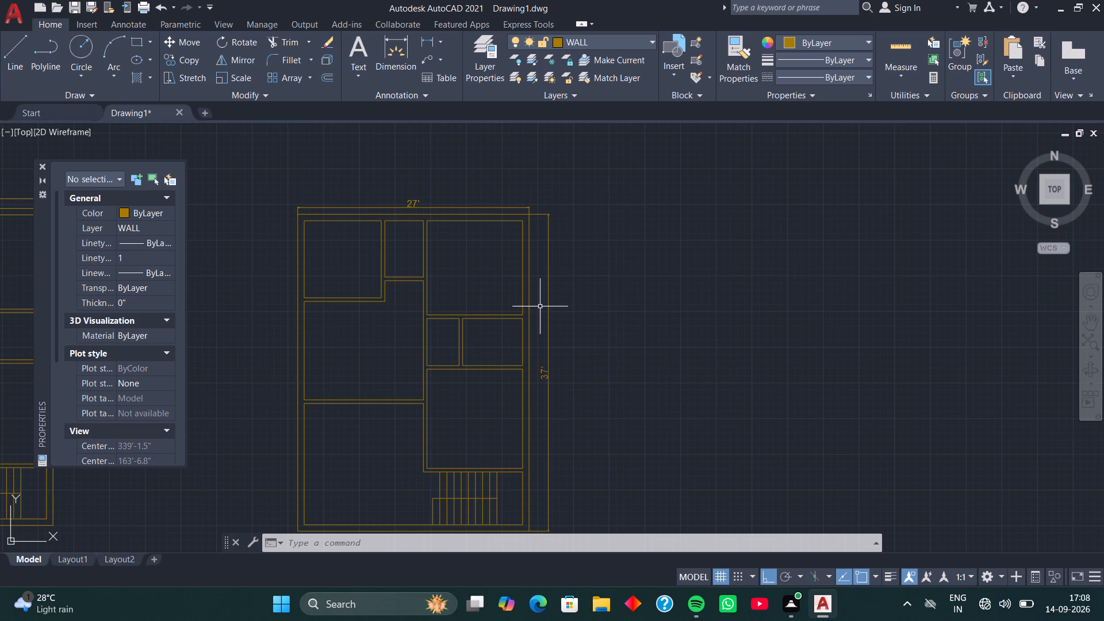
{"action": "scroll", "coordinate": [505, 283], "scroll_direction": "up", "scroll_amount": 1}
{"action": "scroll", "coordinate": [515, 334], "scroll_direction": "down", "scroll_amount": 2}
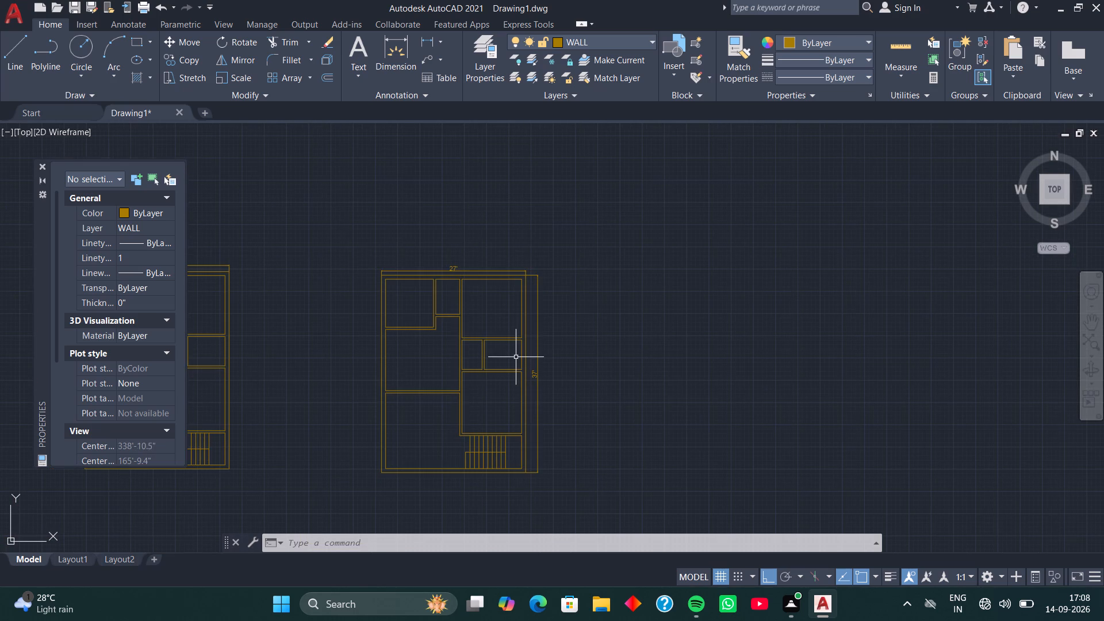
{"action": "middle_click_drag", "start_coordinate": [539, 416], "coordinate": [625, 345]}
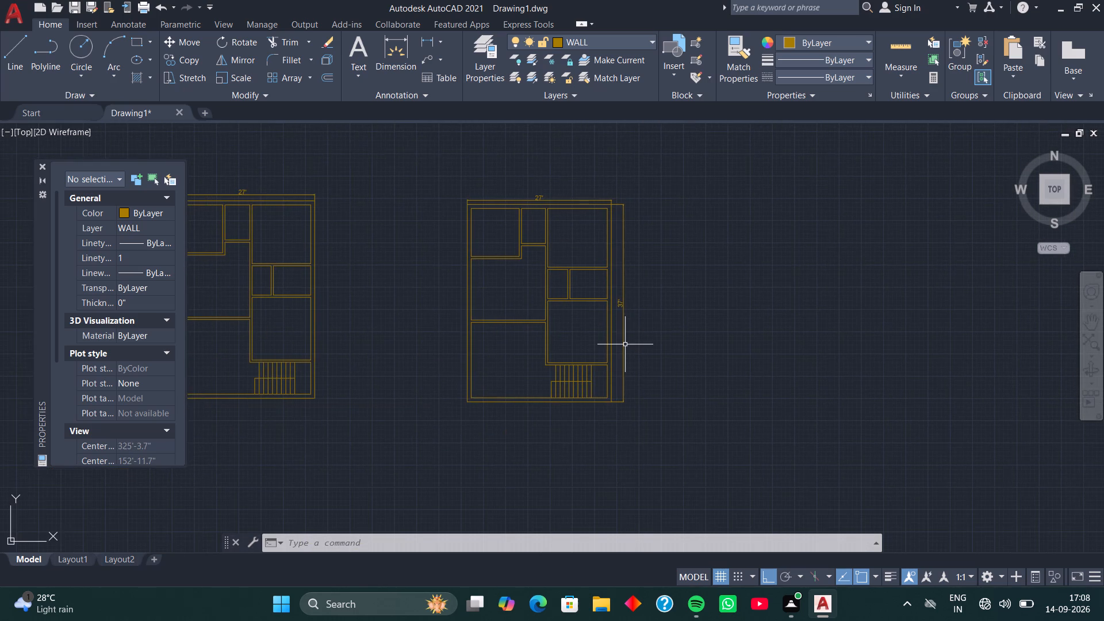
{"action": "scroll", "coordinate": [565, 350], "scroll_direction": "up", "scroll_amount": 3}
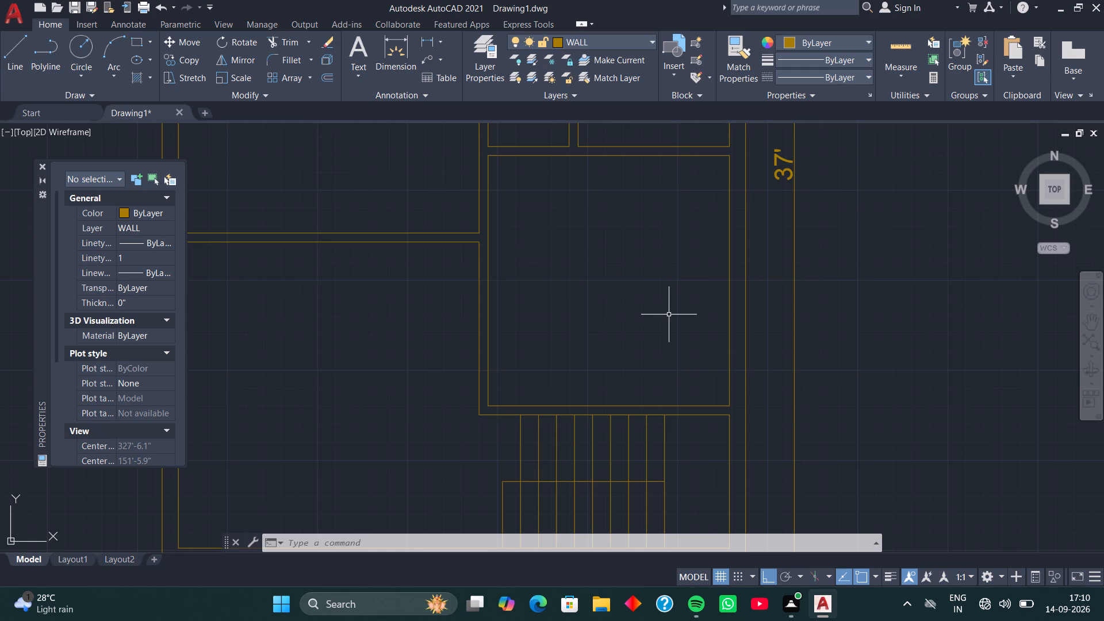
Examine the second floor plan's rooms, staircase and overall 27' and 37' dimensions, comparing it with the first plan.
{"action": "scroll", "coordinate": [643, 270], "scroll_direction": "down", "scroll_amount": 2}
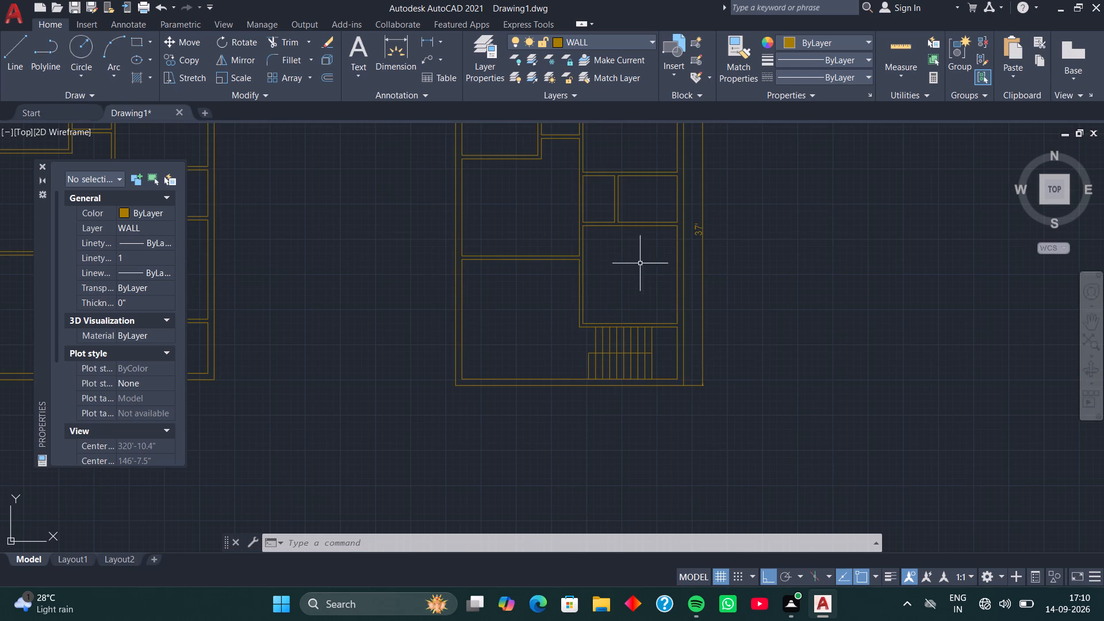
{"action": "middle_click_drag", "start_coordinate": [627, 237], "coordinate": [634, 350]}
{"action": "middle_click_drag", "start_coordinate": [607, 288], "coordinate": [627, 336]}
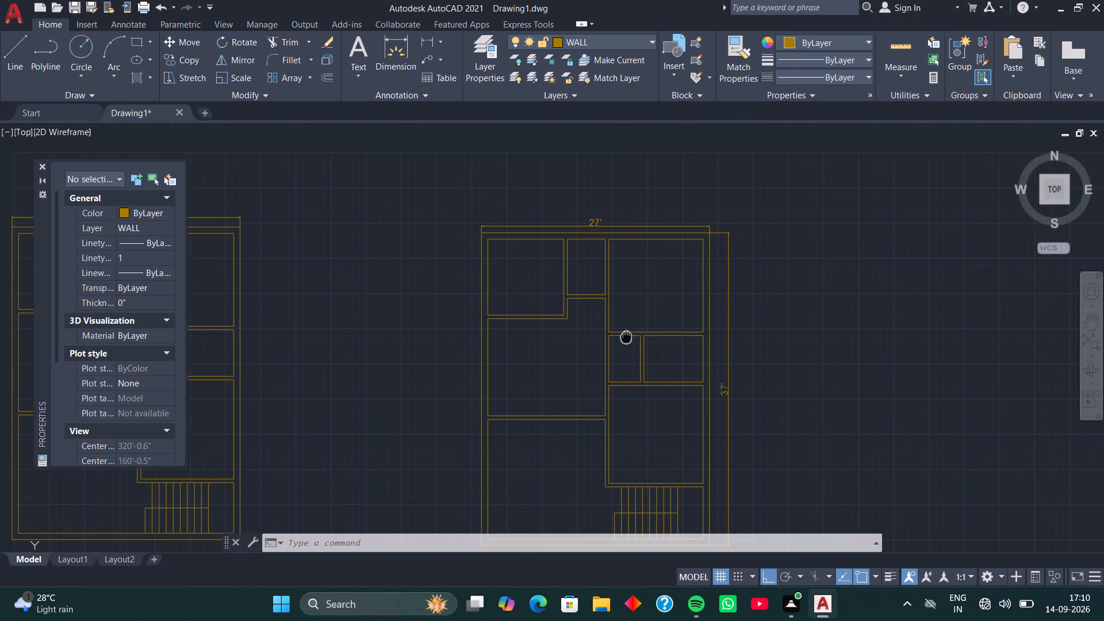
{"action": "middle_click_drag", "start_coordinate": [627, 336], "coordinate": [627, 337]}
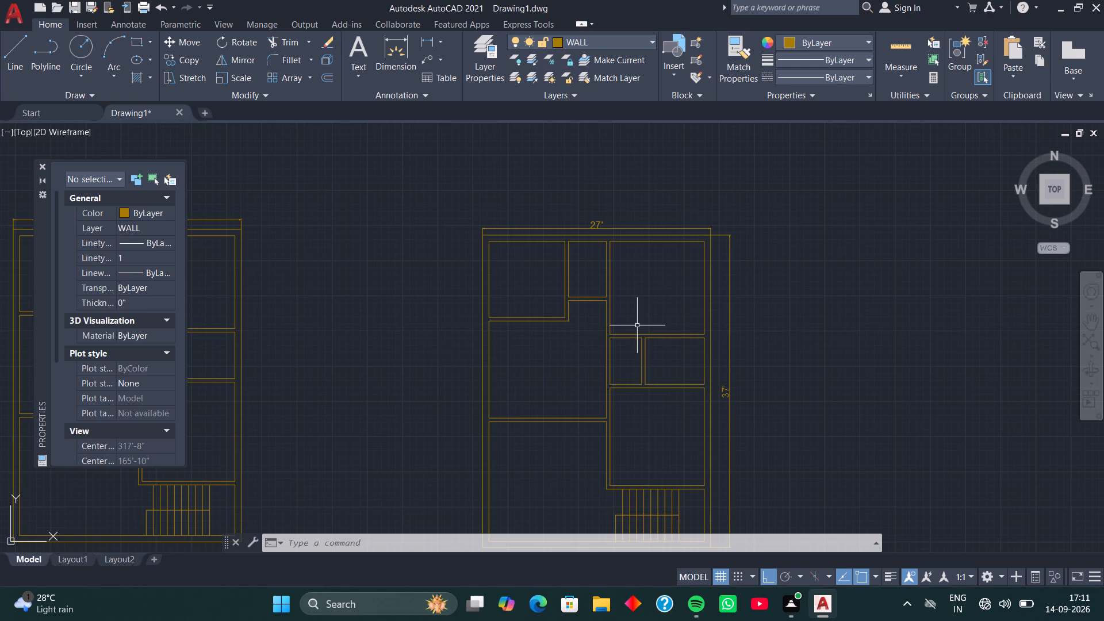
{"action": "middle_click_drag", "start_coordinate": [576, 385], "coordinate": [541, 321]}
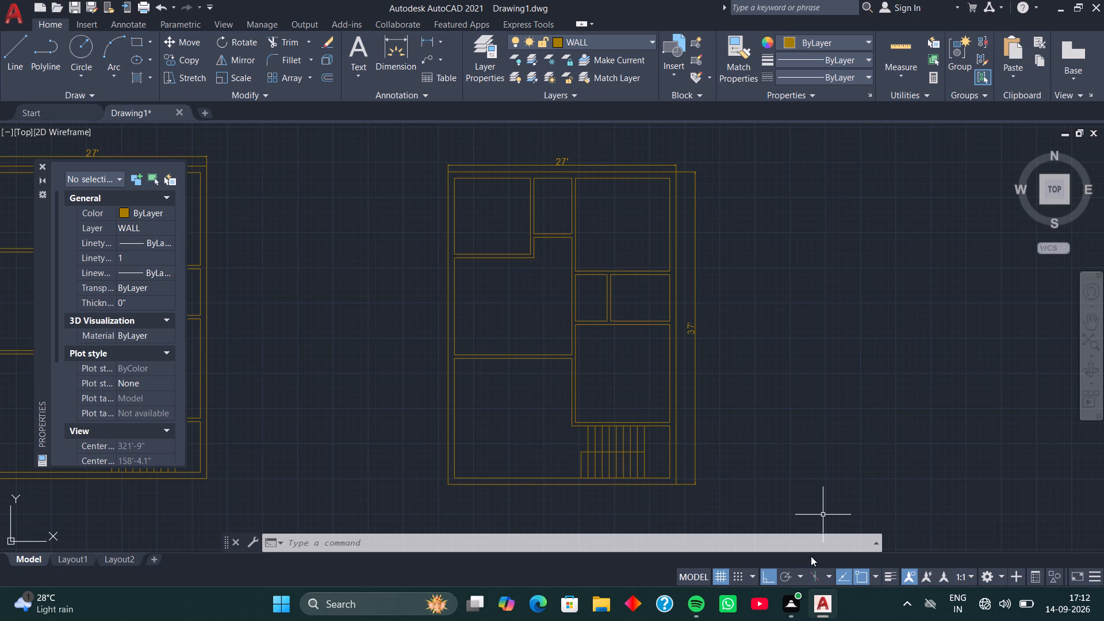
{"action": "scroll", "coordinate": [811, 556], "scroll_direction": "up", "scroll_amount": 3}
{"action": "scroll", "coordinate": [619, 401], "scroll_direction": "down", "scroll_amount": 1}
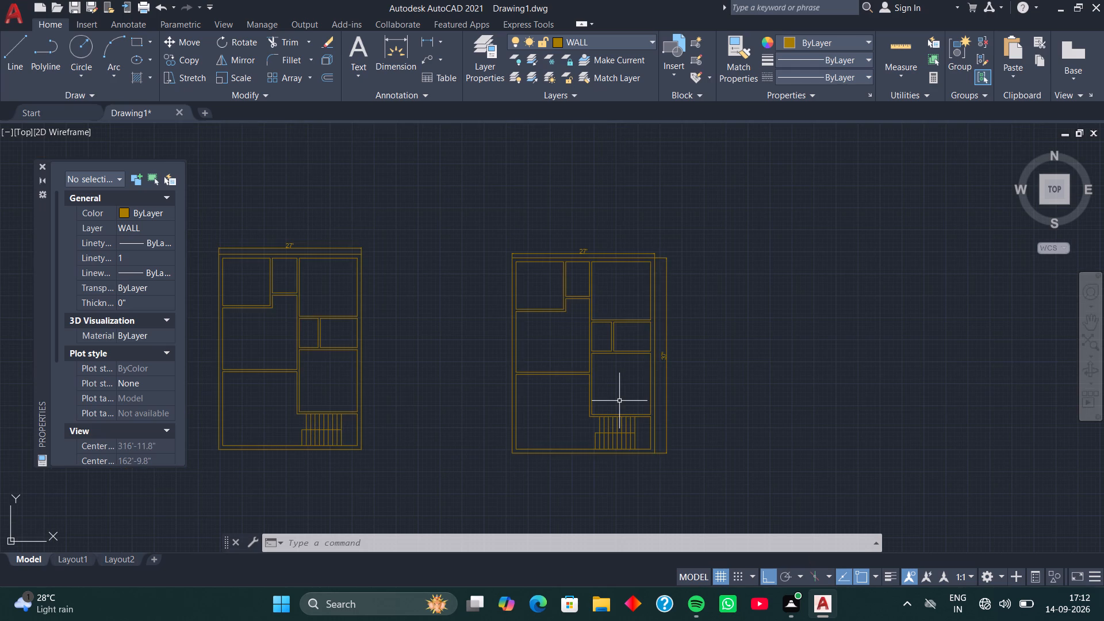
{"action": "scroll", "coordinate": [612, 300], "scroll_direction": "up", "scroll_amount": 2}
{"action": "scroll", "coordinate": [612, 300], "scroll_direction": "down", "scroll_amount": 2}
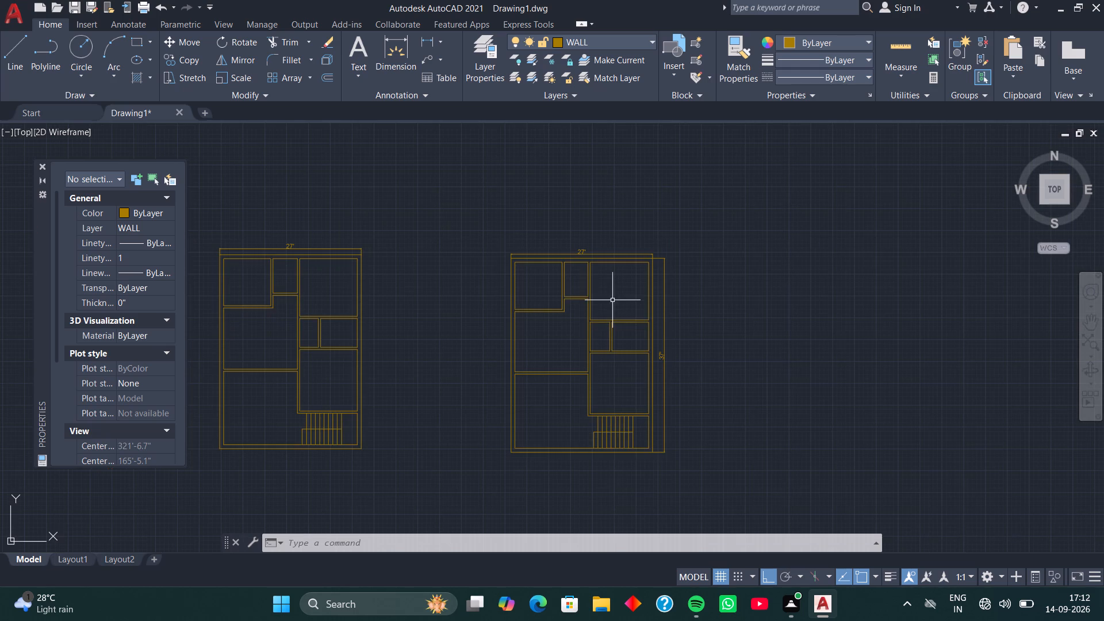
{"action": "middle_click_drag", "start_coordinate": [630, 440], "coordinate": [630, 399]}
{"action": "scroll", "coordinate": [630, 392], "scroll_direction": "up", "scroll_amount": 1}
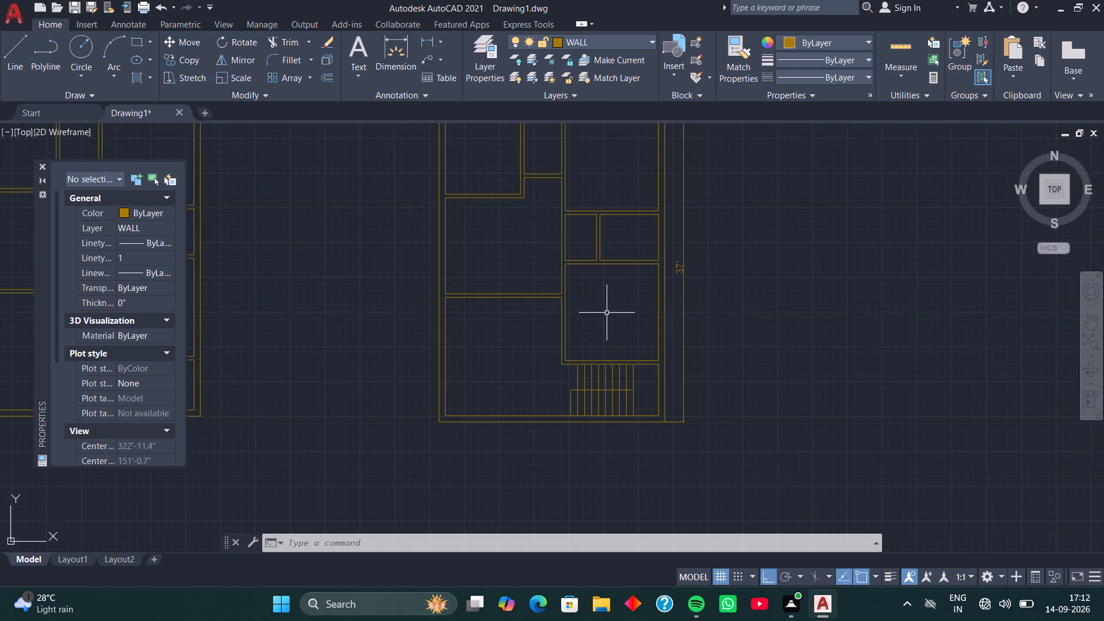
{"action": "scroll", "coordinate": [607, 313], "scroll_direction": "up", "scroll_amount": 2}
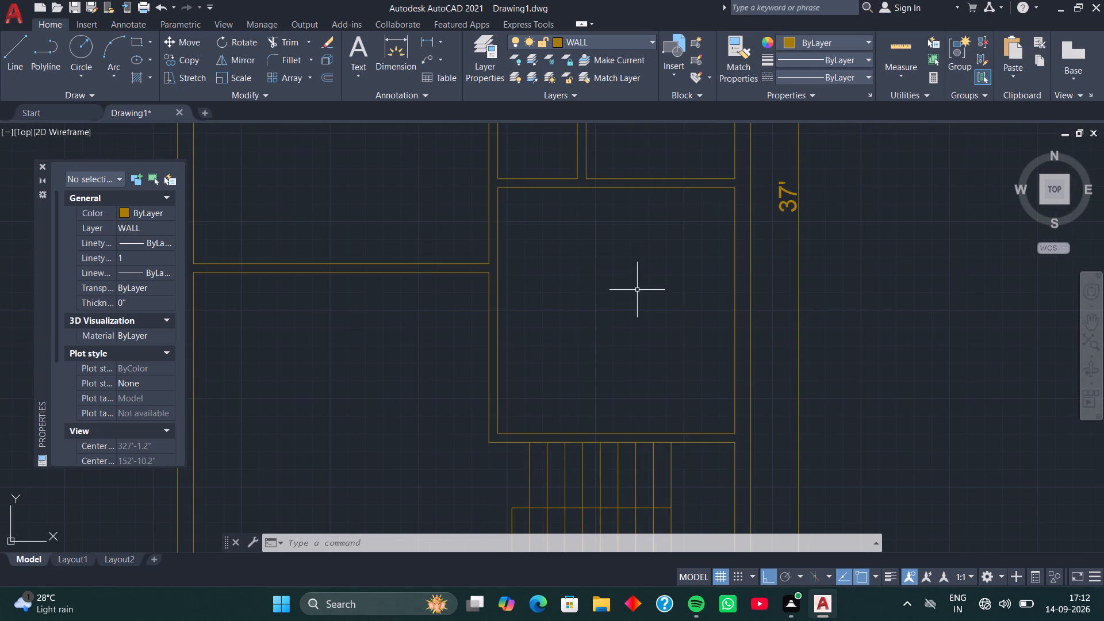
{"action": "scroll", "coordinate": [637, 290], "scroll_direction": "down", "scroll_amount": 2}
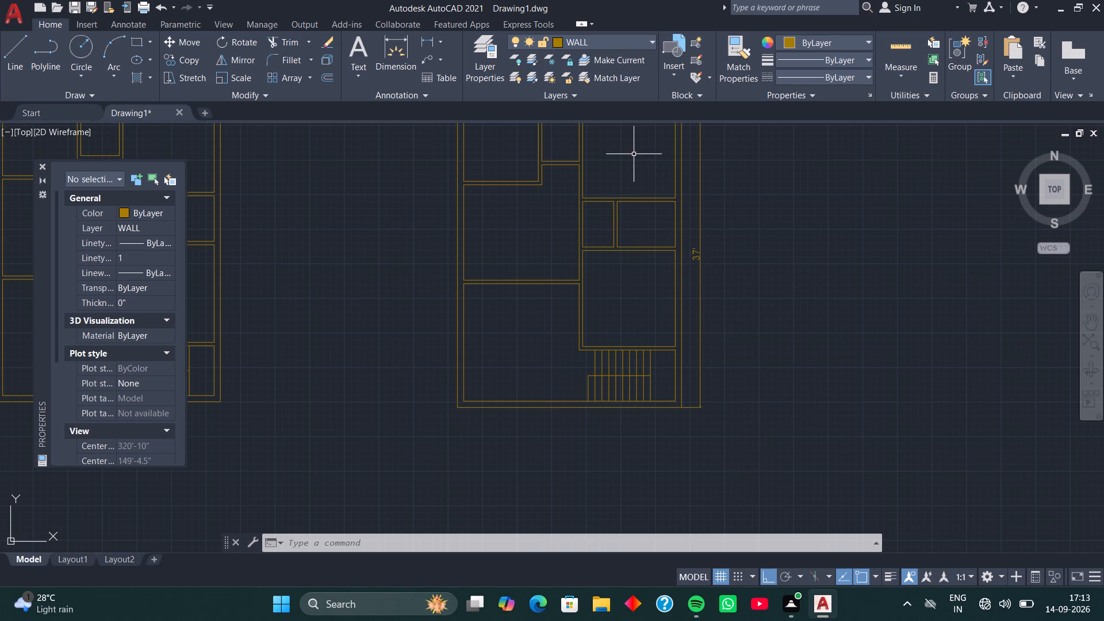
{"action": "middle_click_drag", "start_coordinate": [646, 167], "coordinate": [652, 237]}
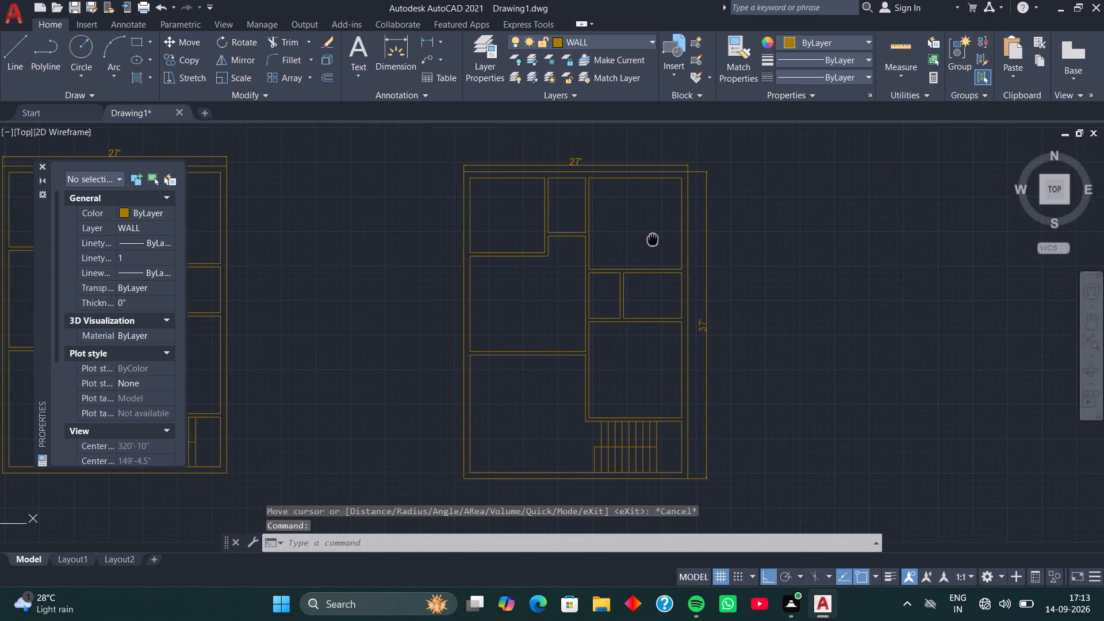
{"action": "middle_click_drag", "start_coordinate": [652, 237], "coordinate": [658, 224]}
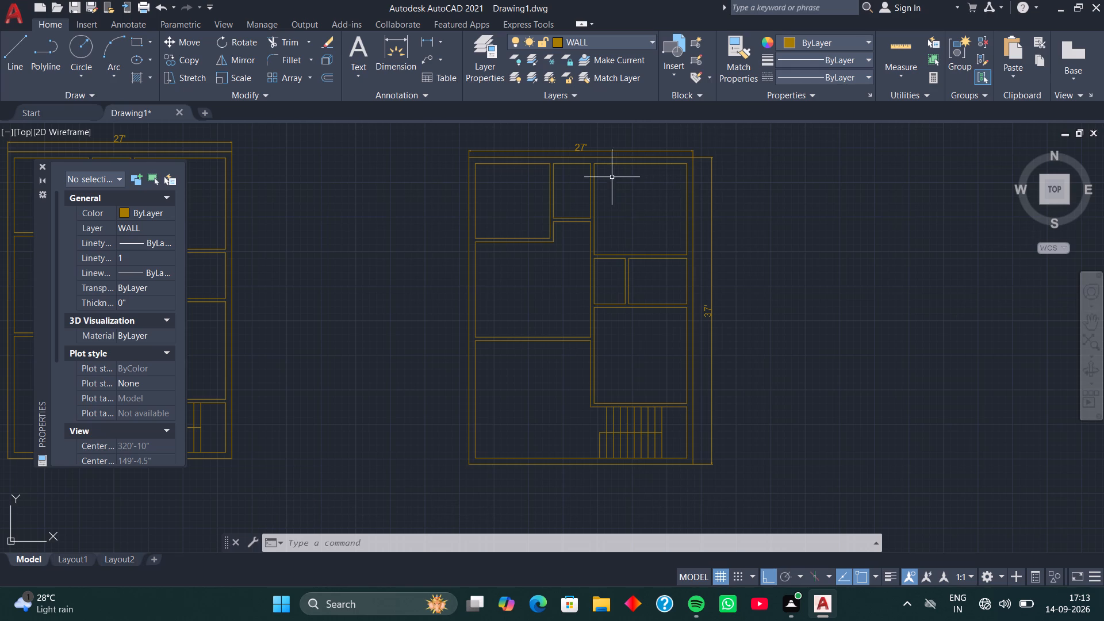
{"action": "scroll", "coordinate": [569, 151], "scroll_direction": "up", "scroll_amount": 3}
{"action": "scroll", "coordinate": [569, 151], "scroll_direction": "down", "scroll_amount": 1}
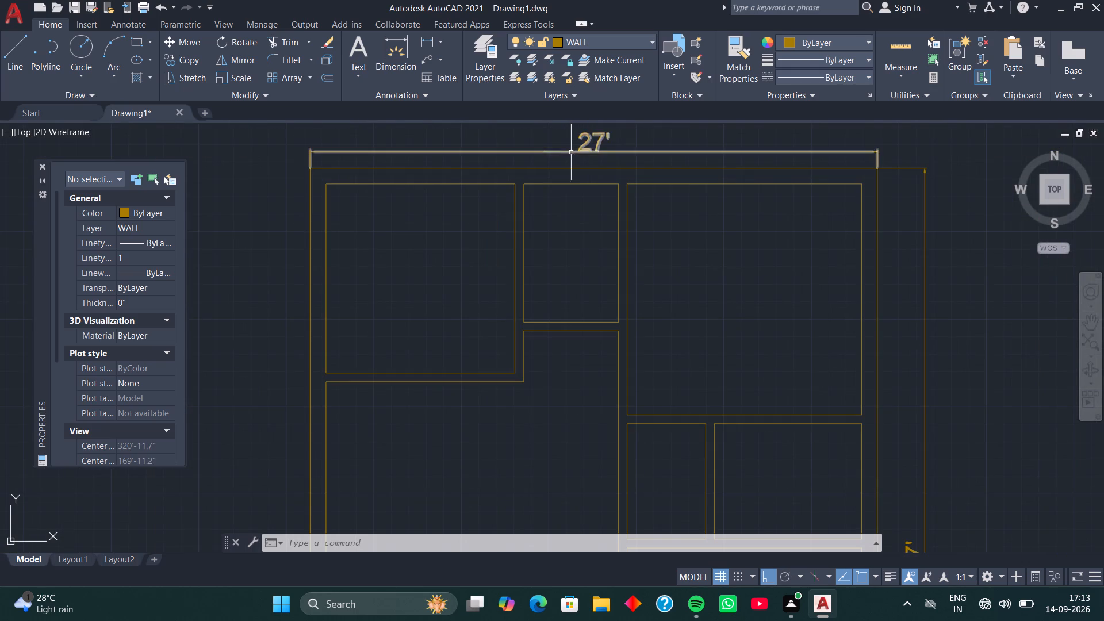
{"action": "scroll", "coordinate": [578, 162], "scroll_direction": "down", "scroll_amount": 2}
{"action": "middle_click_drag", "start_coordinate": [656, 236], "coordinate": [645, 179]}
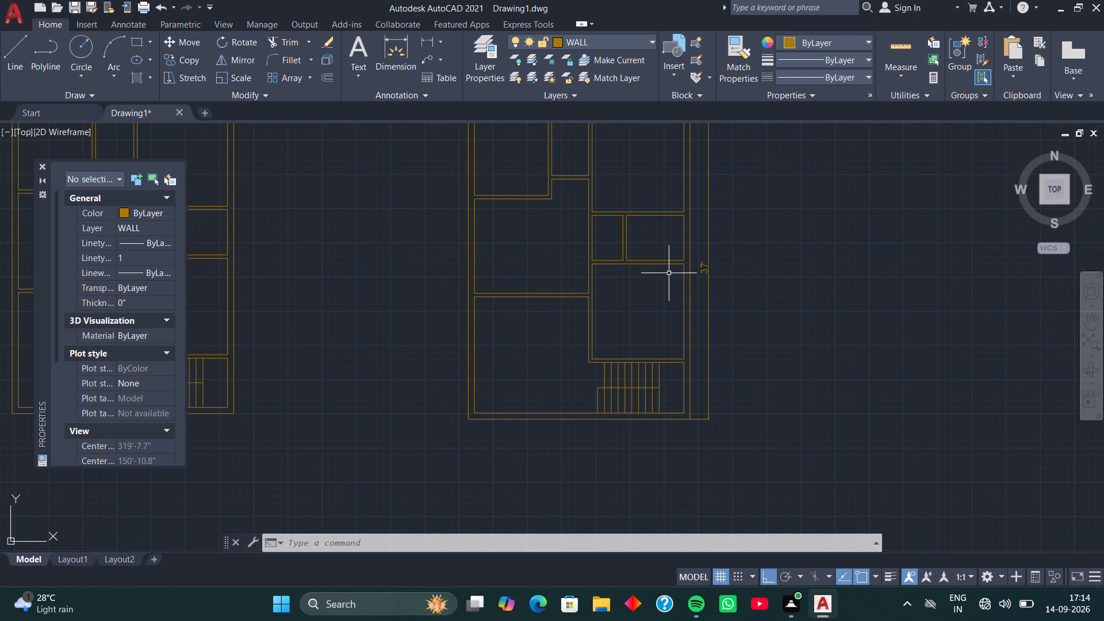
{"action": "middle_click_drag", "start_coordinate": [643, 224], "coordinate": [651, 256]}
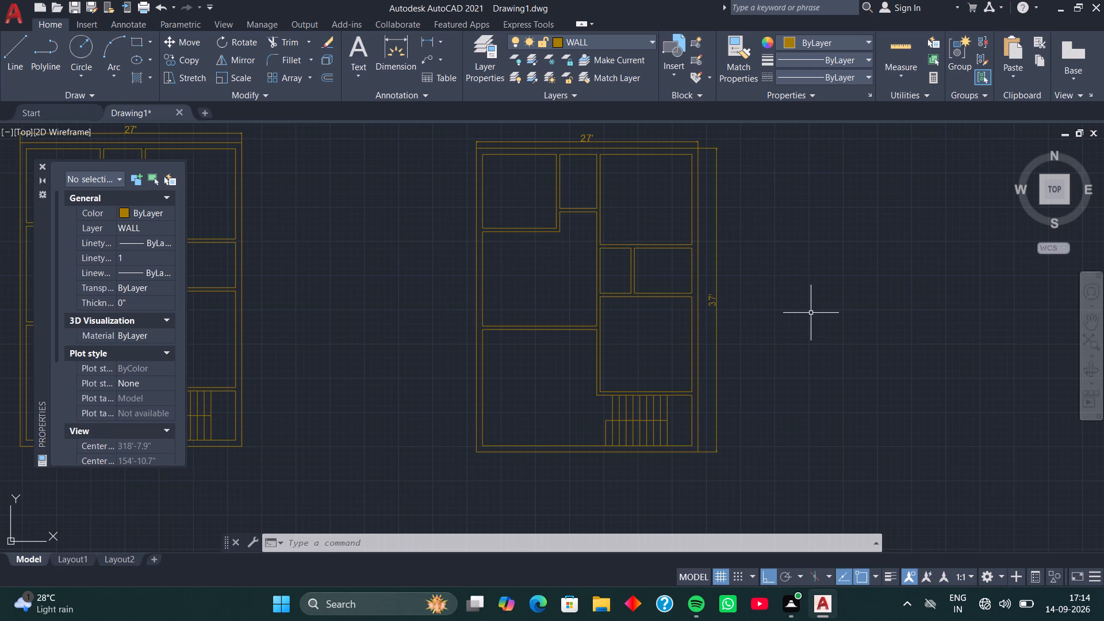
{"action": "right_click_drag", "start_coordinate": [779, 315], "coordinate": [746, 322]}
{"action": "right_click_drag", "start_coordinate": [746, 322], "coordinate": [738, 324]}
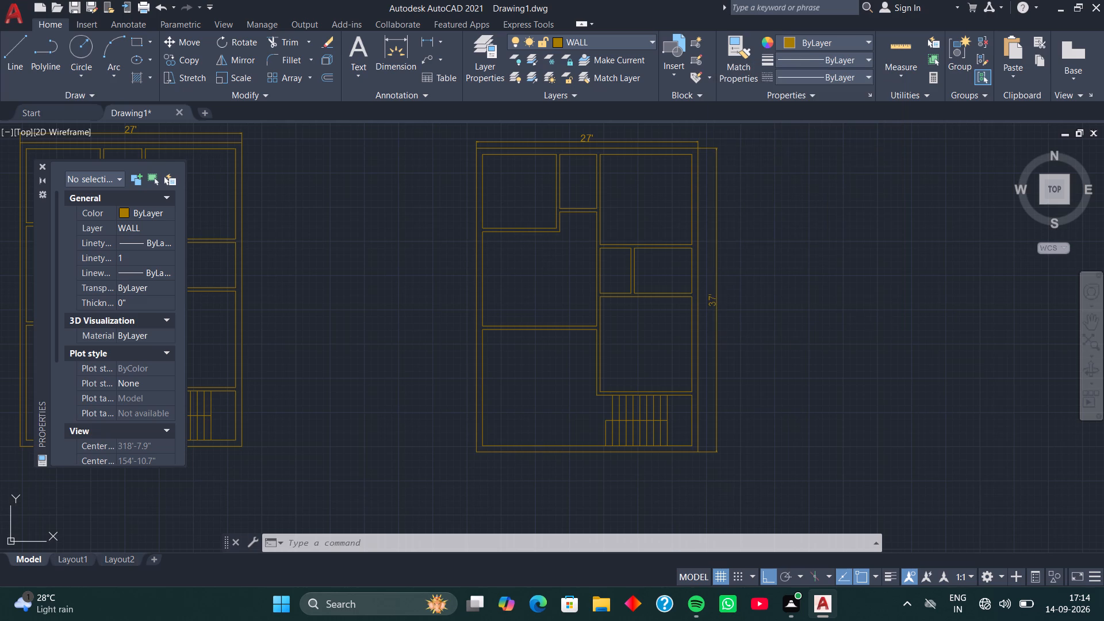
{"action": "left_click", "coordinate": [796, 344]}
{"action": "left_click", "coordinate": [795, 346]}
{"action": "scroll", "coordinate": [703, 311], "scroll_direction": "up", "scroll_amount": 3}
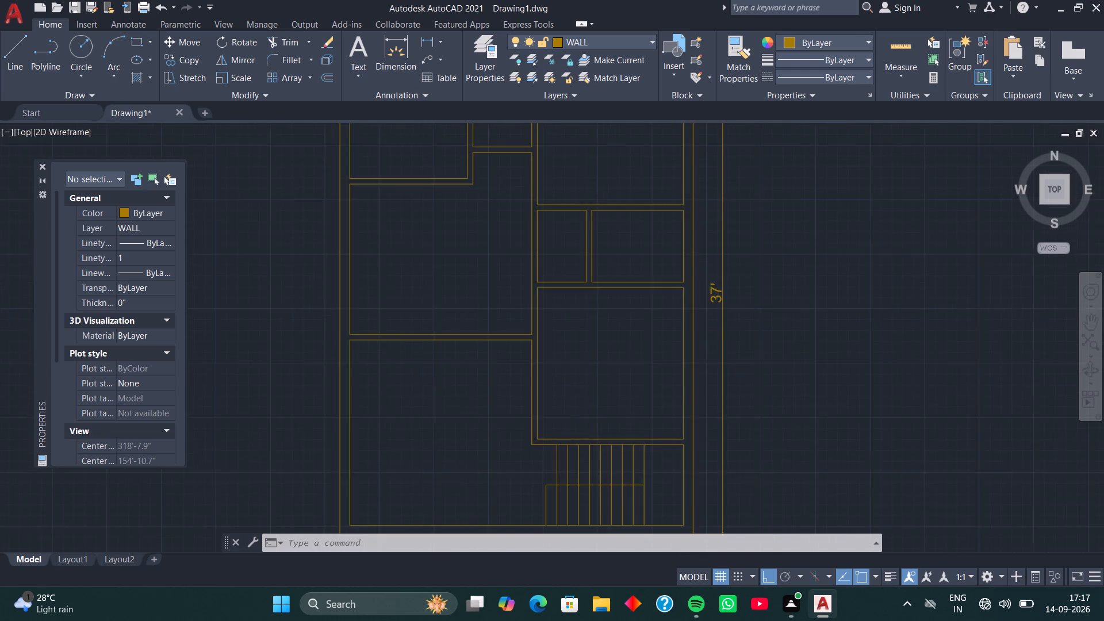
{"action": "scroll", "coordinate": [703, 310], "scroll_direction": "down", "scroll_amount": 3}
{"action": "middle_click_drag", "start_coordinate": [666, 235], "coordinate": [674, 346]}
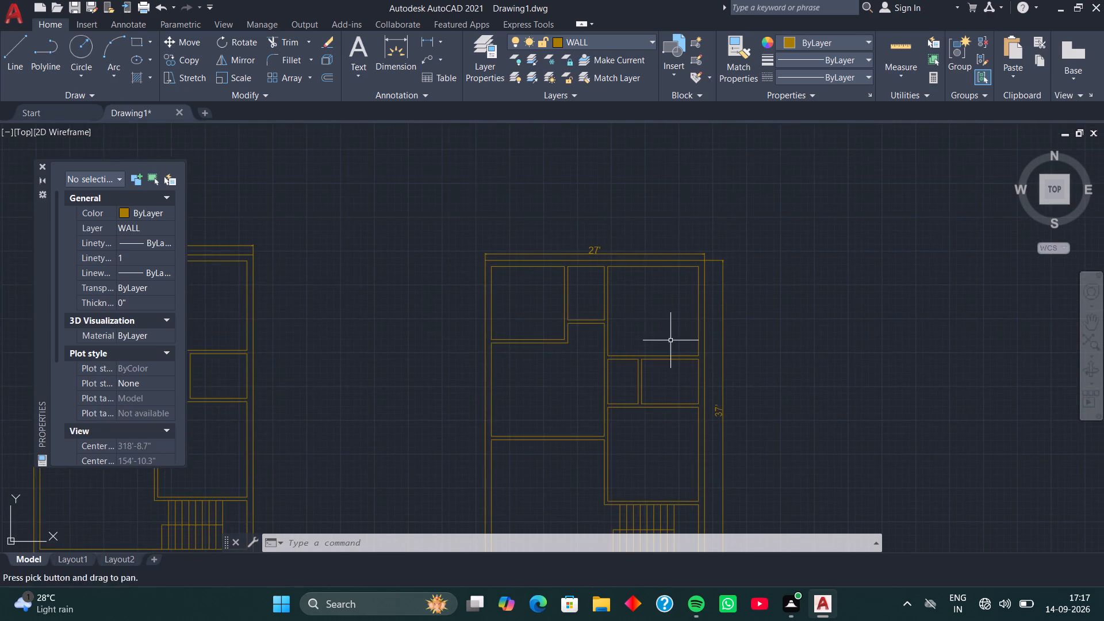
{"action": "scroll", "coordinate": [611, 274], "scroll_direction": "up", "scroll_amount": 3}
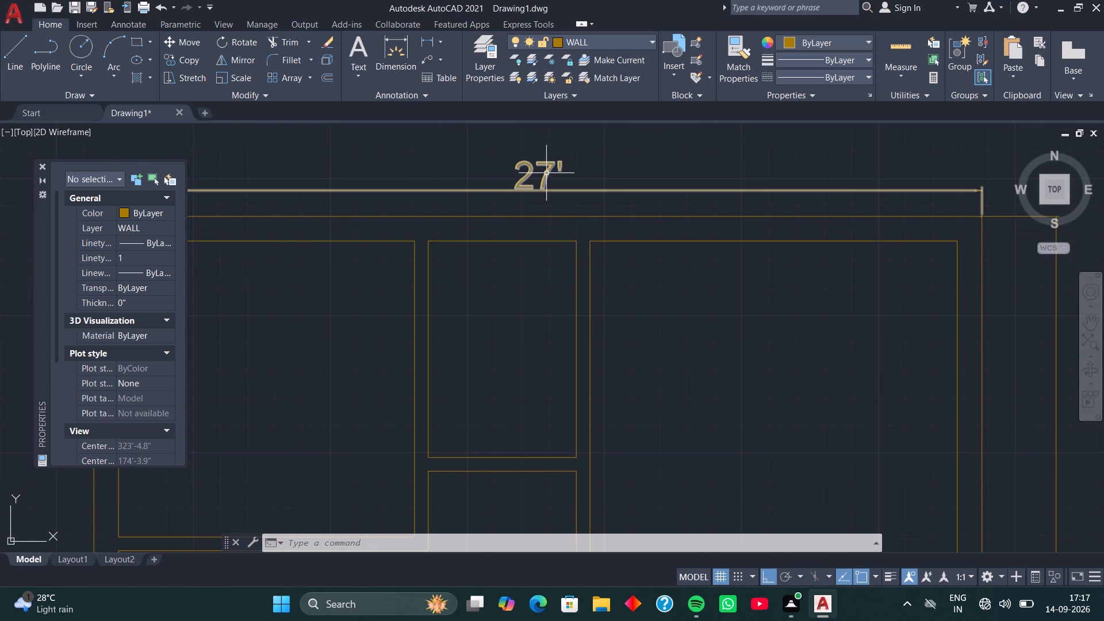
{"action": "scroll", "coordinate": [669, 291], "scroll_direction": "down", "scroll_amount": 3}
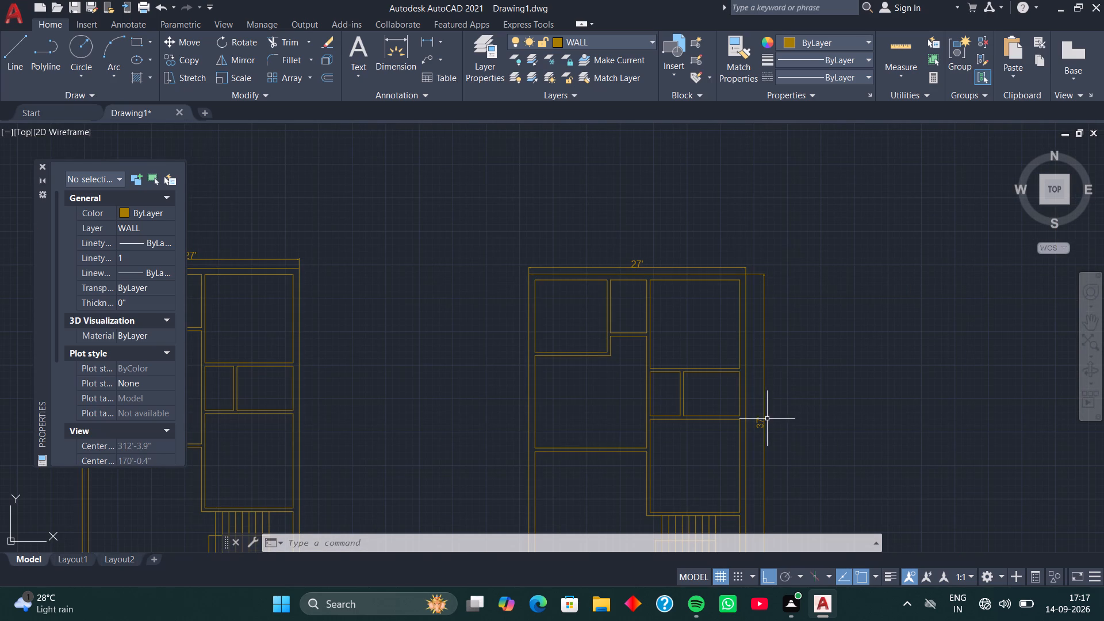
{"action": "middle_click_drag", "start_coordinate": [765, 423], "coordinate": [733, 355]}
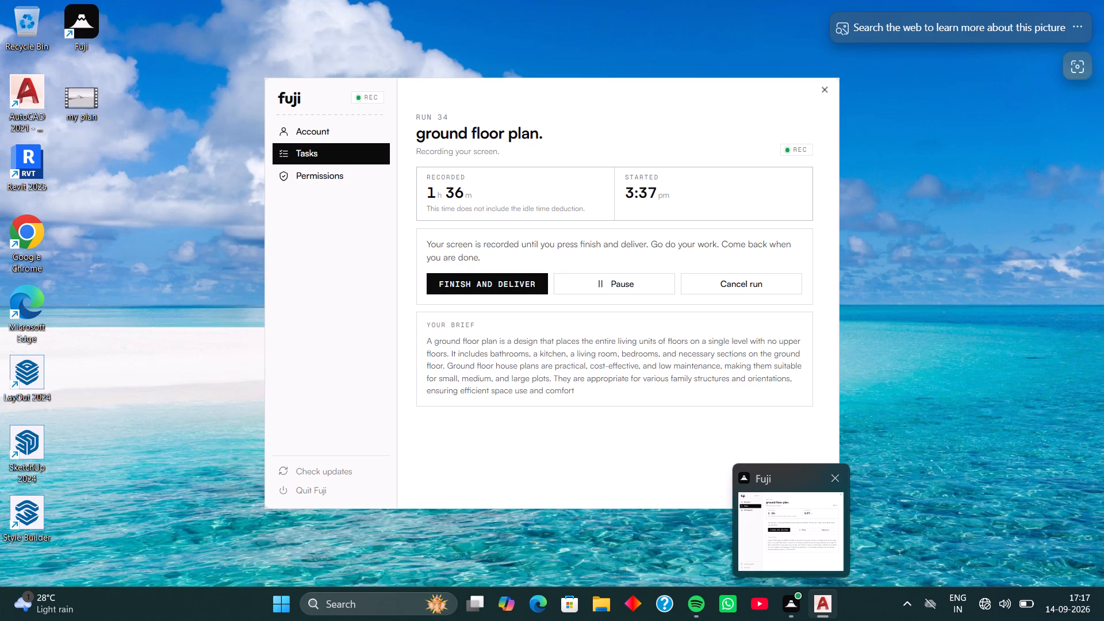
Draw a horizontal and a vertical construction line crossing in the empty area above and to the right of the second plan.
{"action": "middle_click_drag", "start_coordinate": [827, 300], "coordinate": [697, 304]}
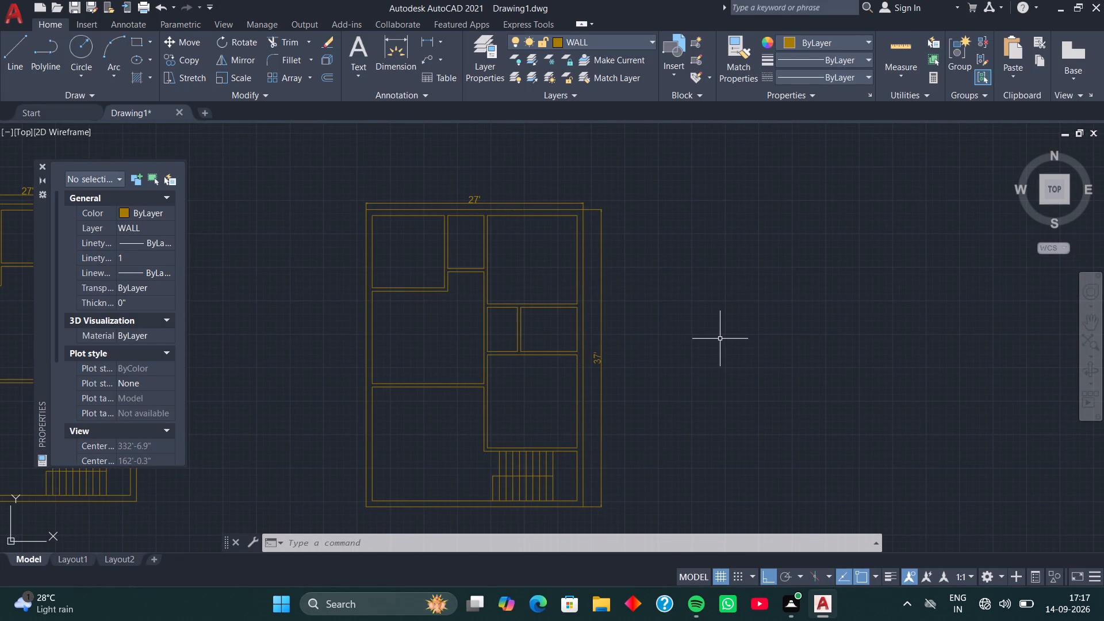
{"action": "key", "text": "x"}
{"action": "key", "text": "l"}
{"action": "key", "text": "space"}
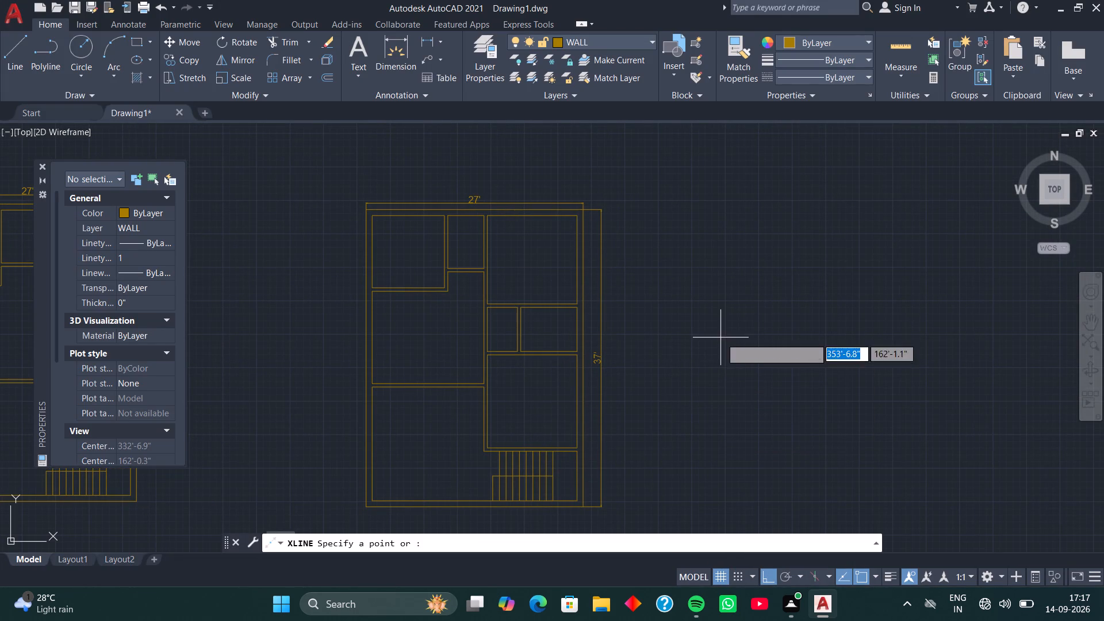
{"action": "type", "text": "H"}
{"action": "key", "text": "space"}
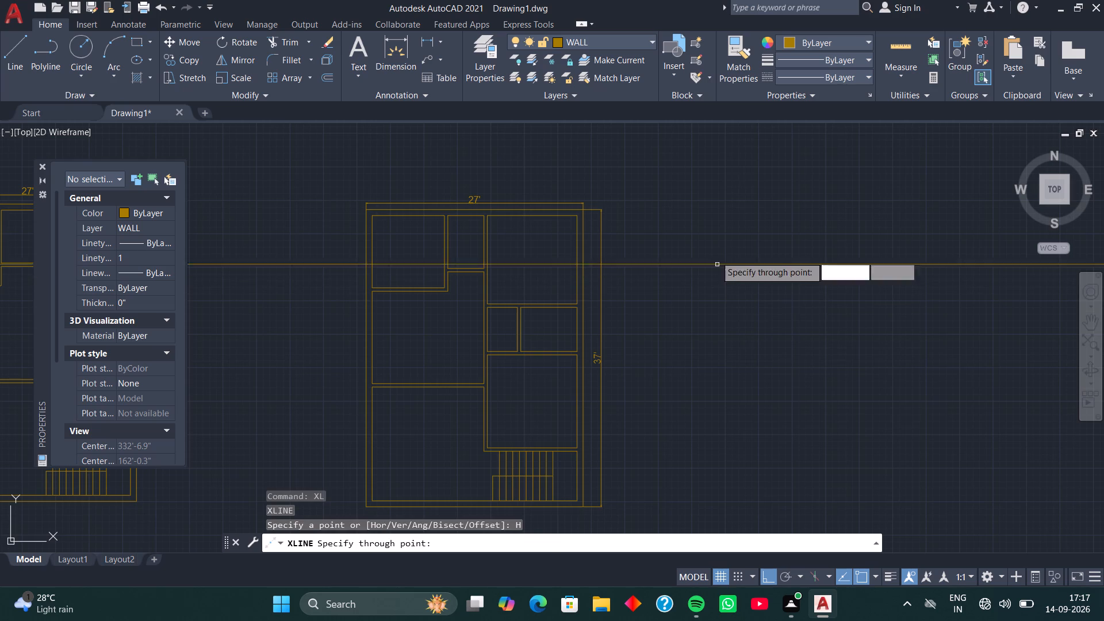
{"action": "left_click", "coordinate": [691, 171]}
{"action": "key", "text": "space"}
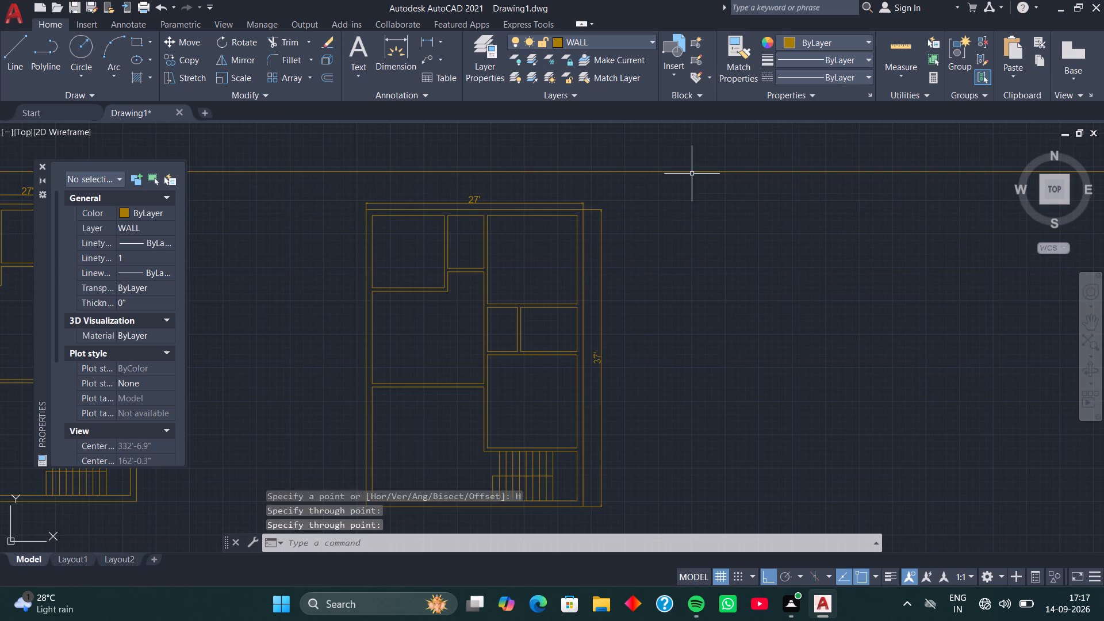
{"action": "key", "text": "space"}
{"action": "type", "text": "V"}
{"action": "key", "text": "space"}
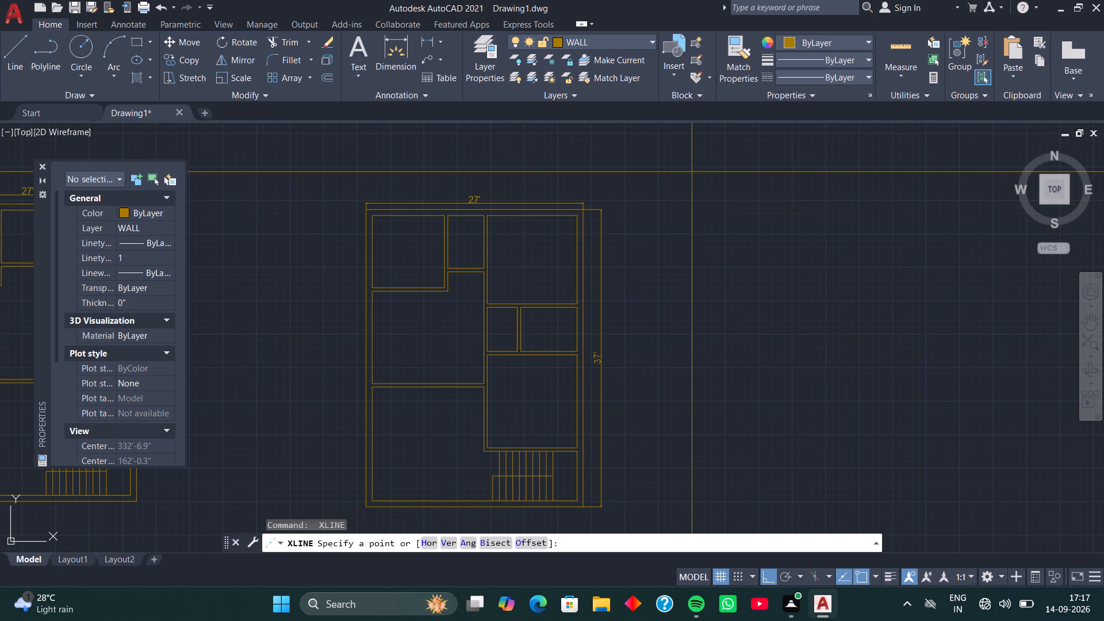
{"action": "left_click", "coordinate": [688, 206]}
{"action": "key", "text": "space"}
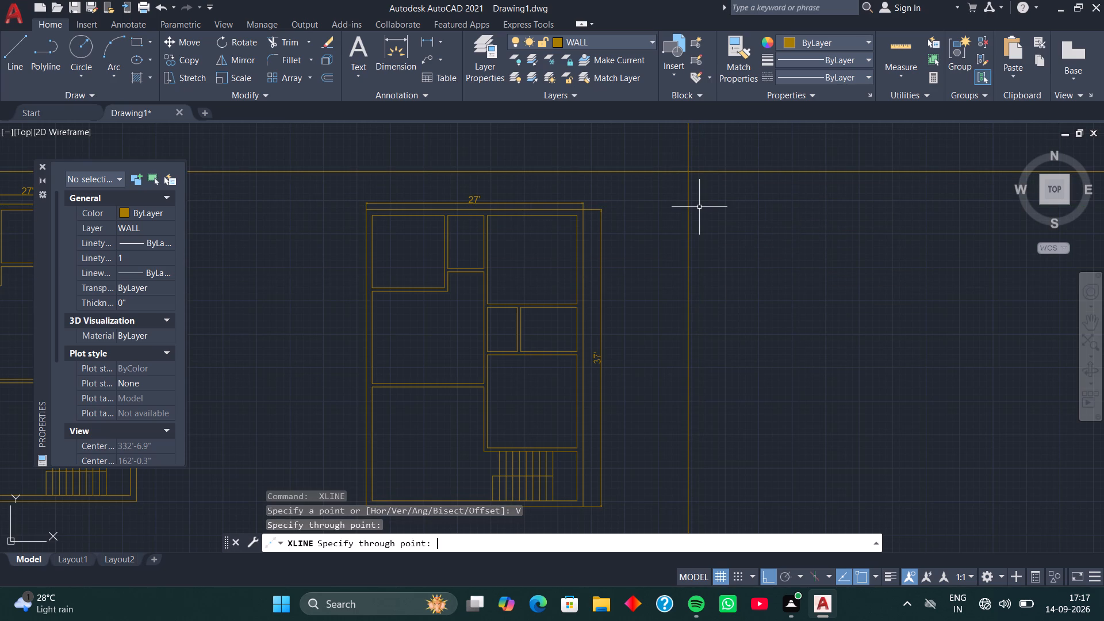
Trim the construction lines above and left of their crossing to leave an upper-left outer corner.
{"action": "type", "text": "TR"}
{"action": "key", "text": "space"}
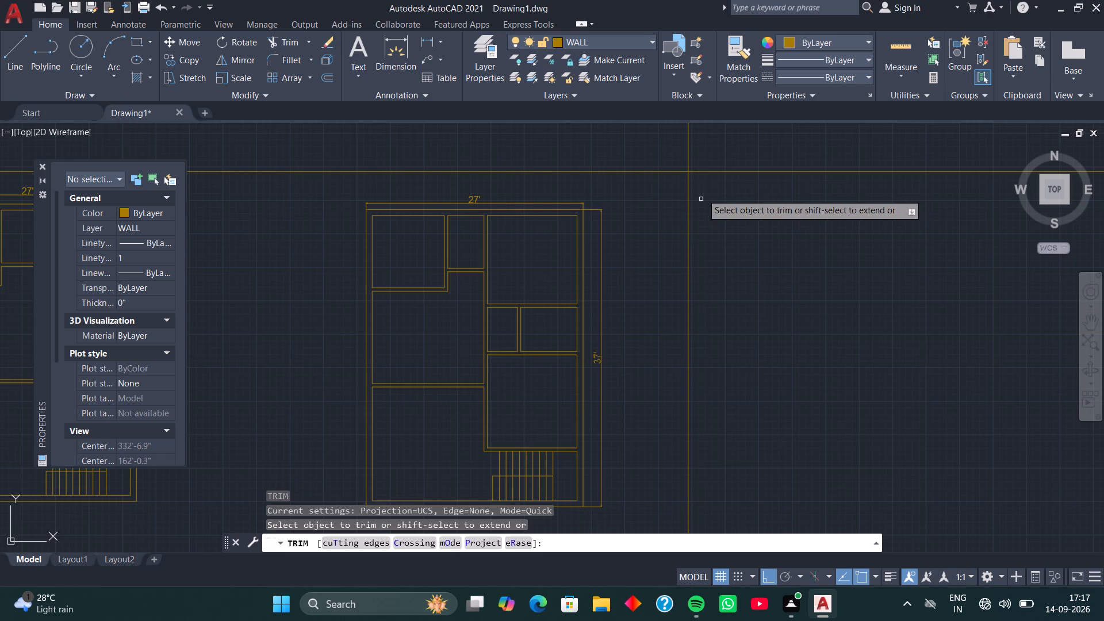
{"action": "left_click_drag", "start_coordinate": [706, 140], "coordinate": [644, 204]}
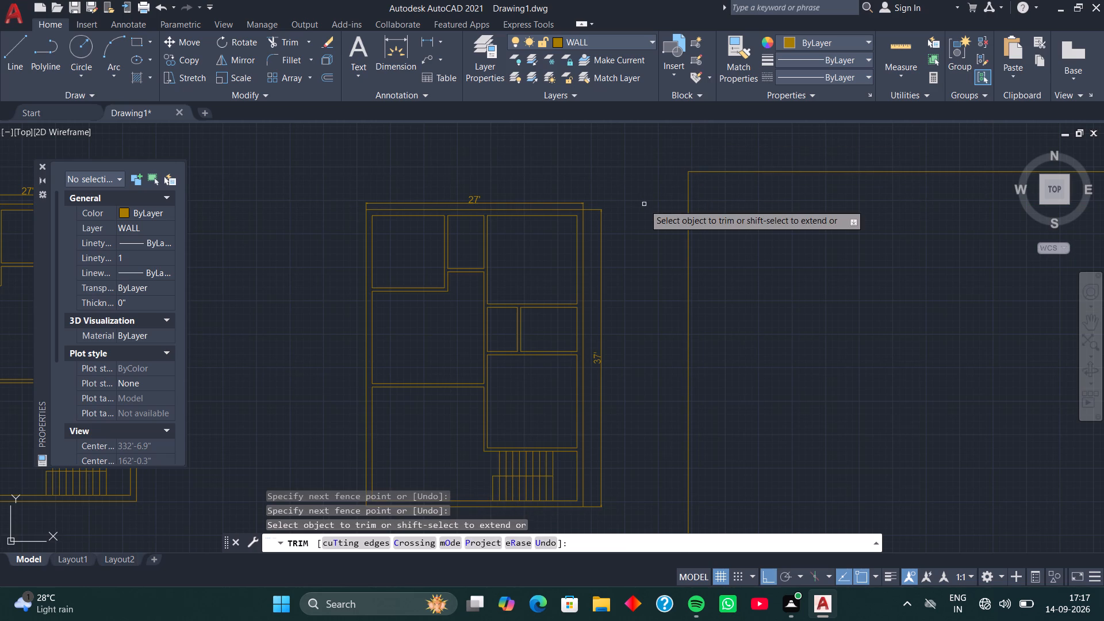
{"action": "key", "text": "space"}
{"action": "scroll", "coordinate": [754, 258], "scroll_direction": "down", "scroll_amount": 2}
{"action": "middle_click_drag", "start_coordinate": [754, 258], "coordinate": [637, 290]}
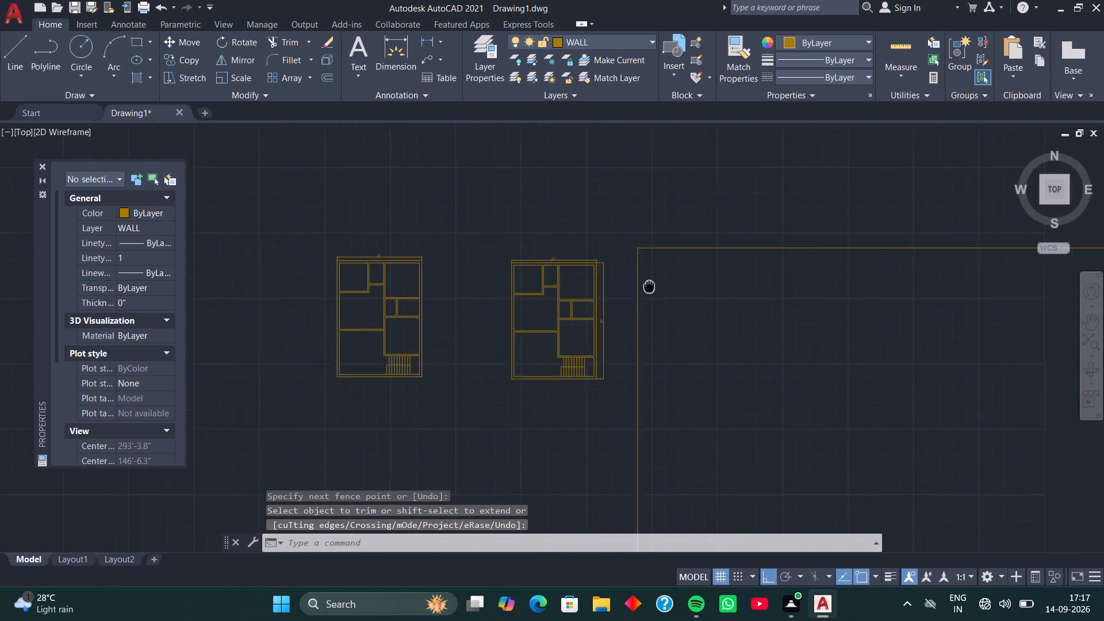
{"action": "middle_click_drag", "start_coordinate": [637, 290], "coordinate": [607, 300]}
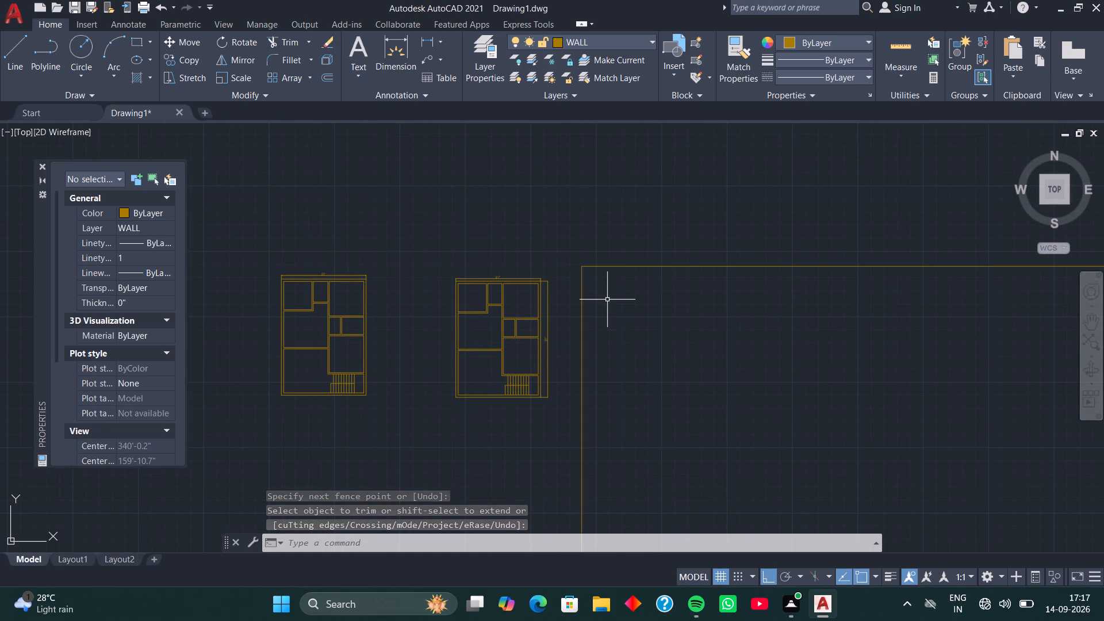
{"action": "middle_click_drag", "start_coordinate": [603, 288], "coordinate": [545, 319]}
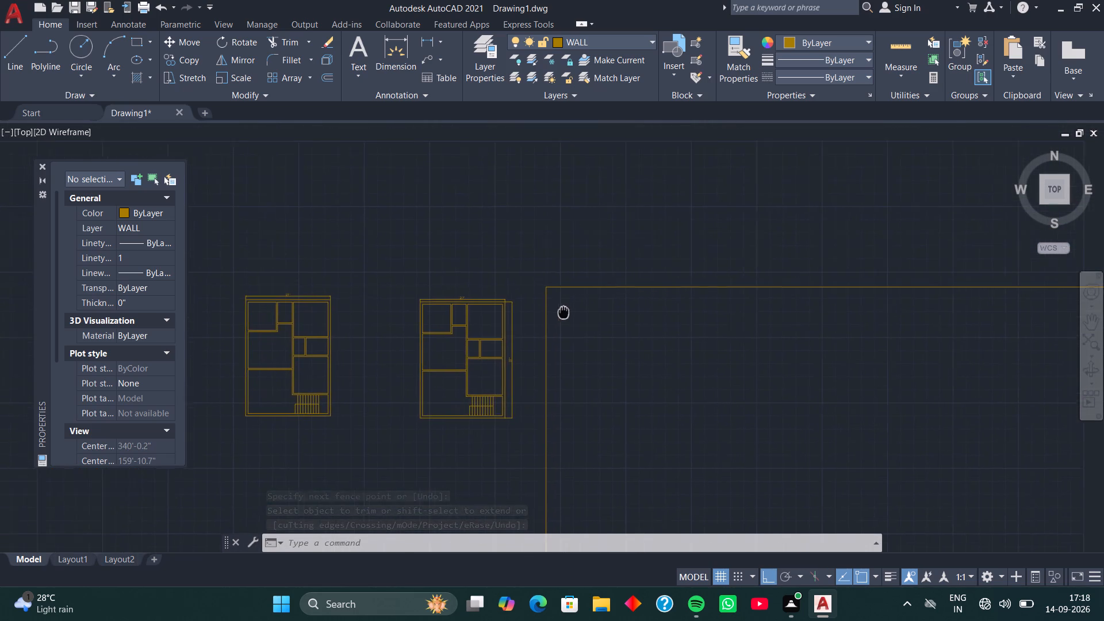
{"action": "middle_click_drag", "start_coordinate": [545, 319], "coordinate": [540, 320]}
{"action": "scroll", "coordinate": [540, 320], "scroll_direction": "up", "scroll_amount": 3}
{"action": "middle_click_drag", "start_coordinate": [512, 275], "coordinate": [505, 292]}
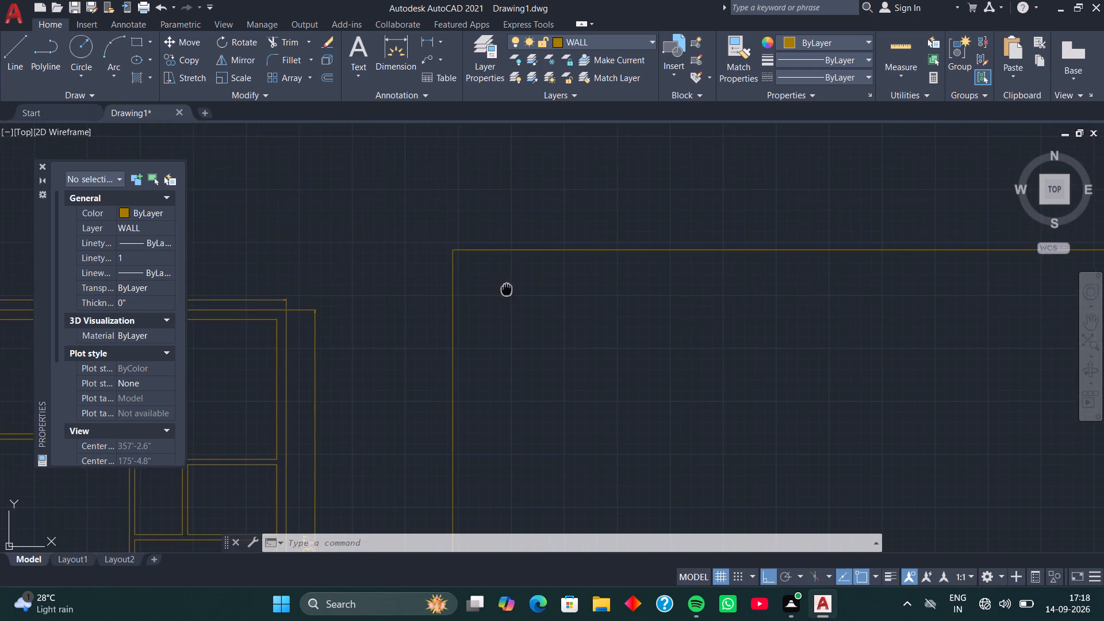
Offset the new outline's top and left outer lines 9" inward to form the outer wall thickness.
{"action": "middle_click_drag", "start_coordinate": [505, 292], "coordinate": [494, 305]}
{"action": "type", "text": "O"}
{"action": "key", "text": "space"}
{"action": "key", "text": "space"}
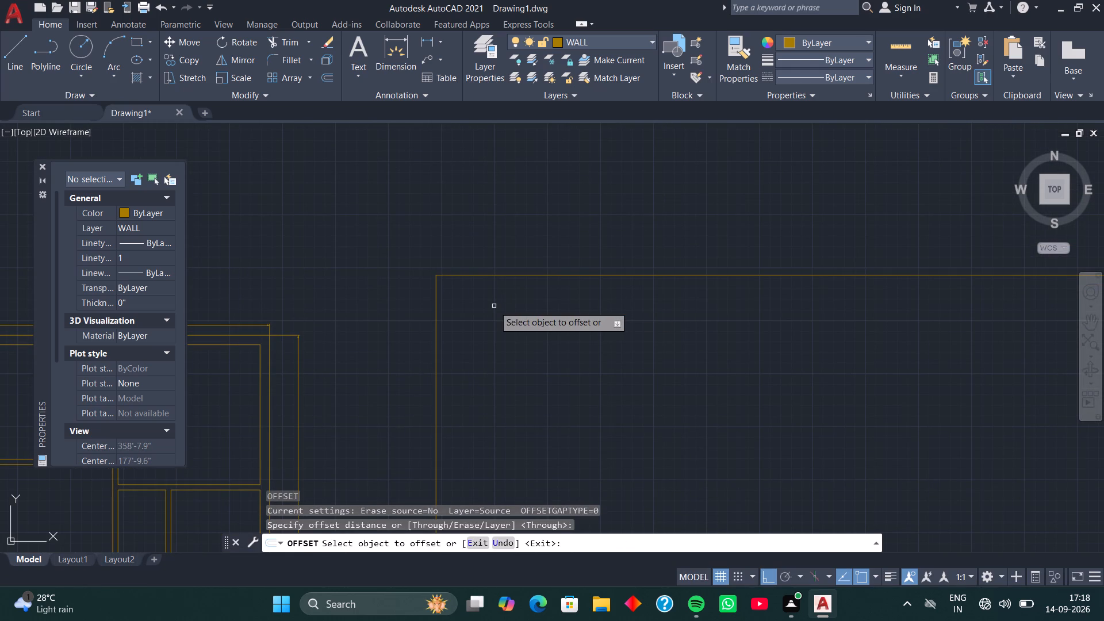
{"action": "left_click", "coordinate": [488, 274]}
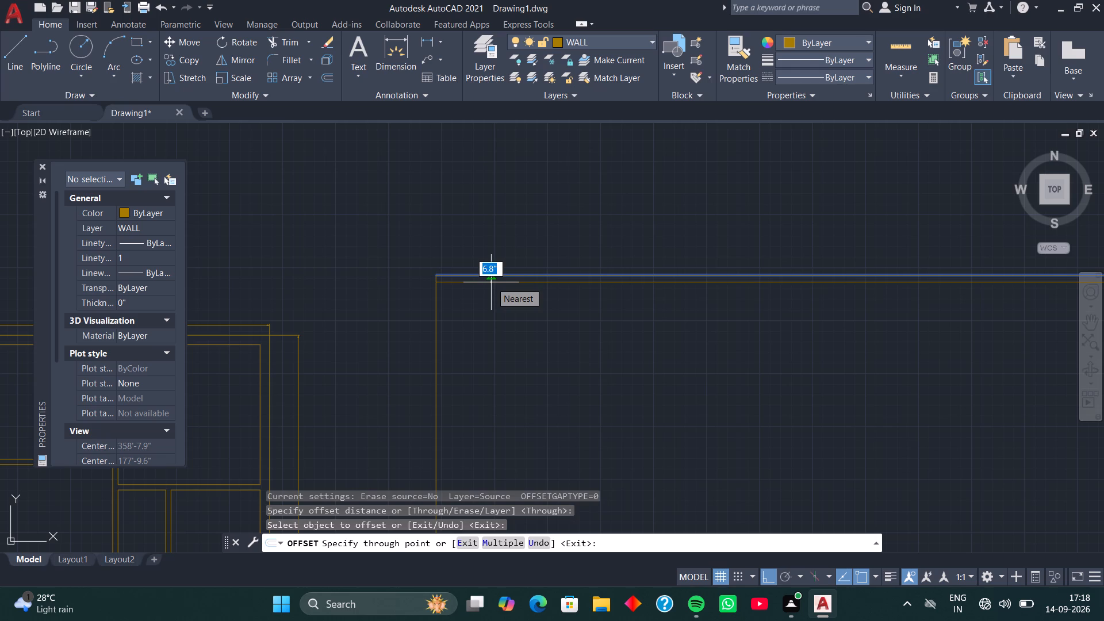
{"action": "key", "text": "9"}
{"action": "key", "text": "Return"}
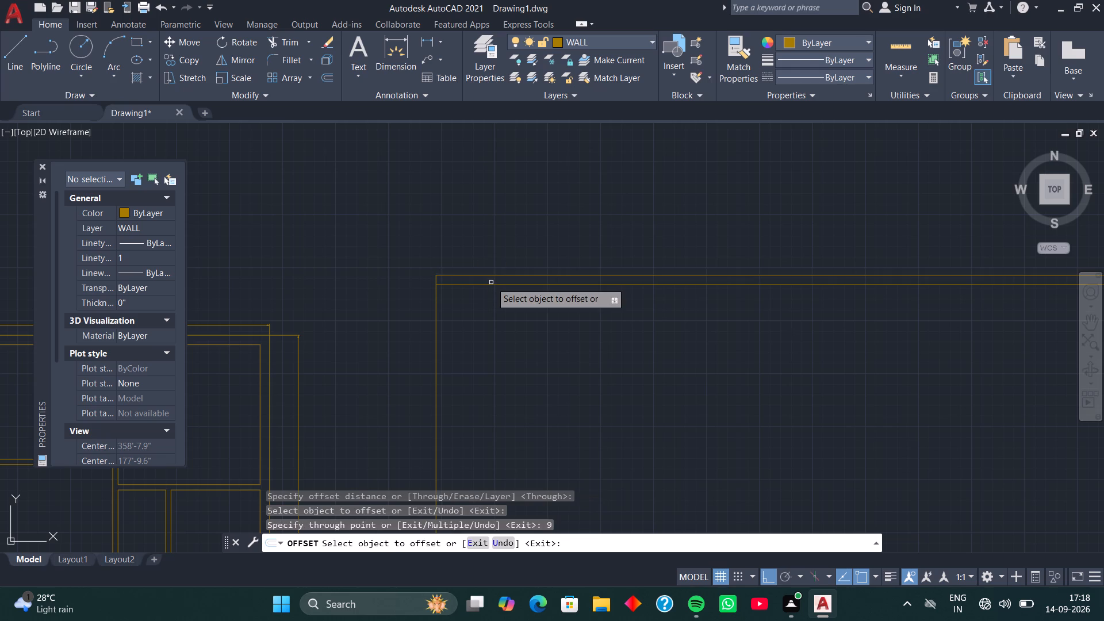
{"action": "left_click", "coordinate": [438, 325]}
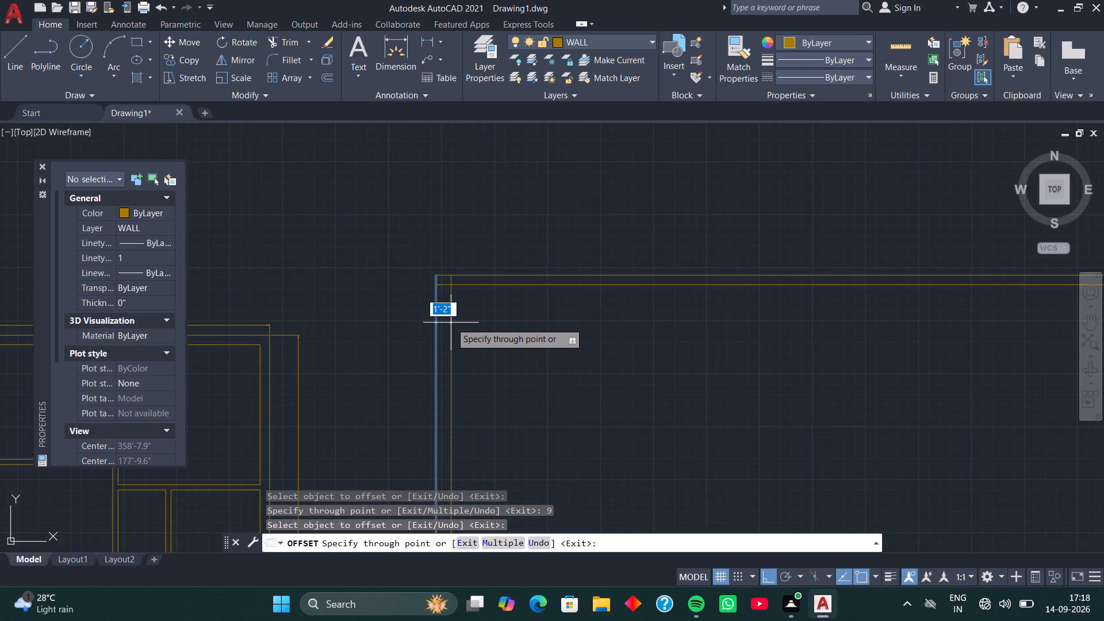
{"action": "key", "text": "9"}
{"action": "key", "text": "Return"}
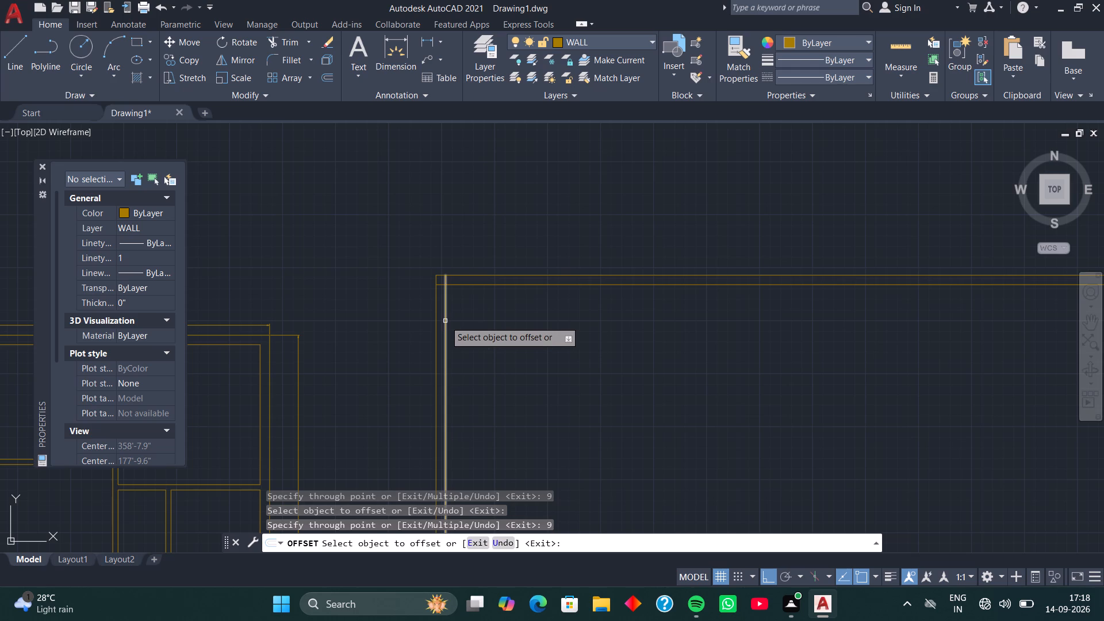
{"action": "key", "text": "space"}
Trim the overlapping ends of the two inner wall lines at the outline's upper-left corner.
{"action": "scroll", "coordinate": [449, 285], "scroll_direction": "up", "scroll_amount": 4}
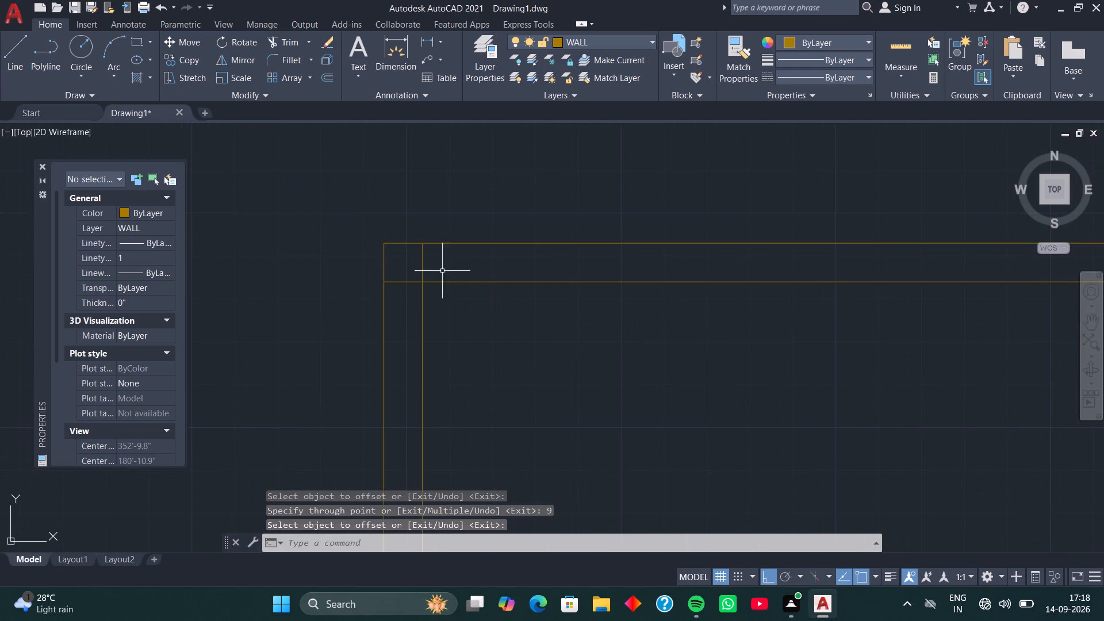
{"action": "scroll", "coordinate": [438, 266], "scroll_direction": "up", "scroll_amount": 3}
{"action": "middle_click_drag", "start_coordinate": [435, 263], "coordinate": [496, 255]}
{"action": "key", "text": "t"}
{"action": "key", "text": "r"}
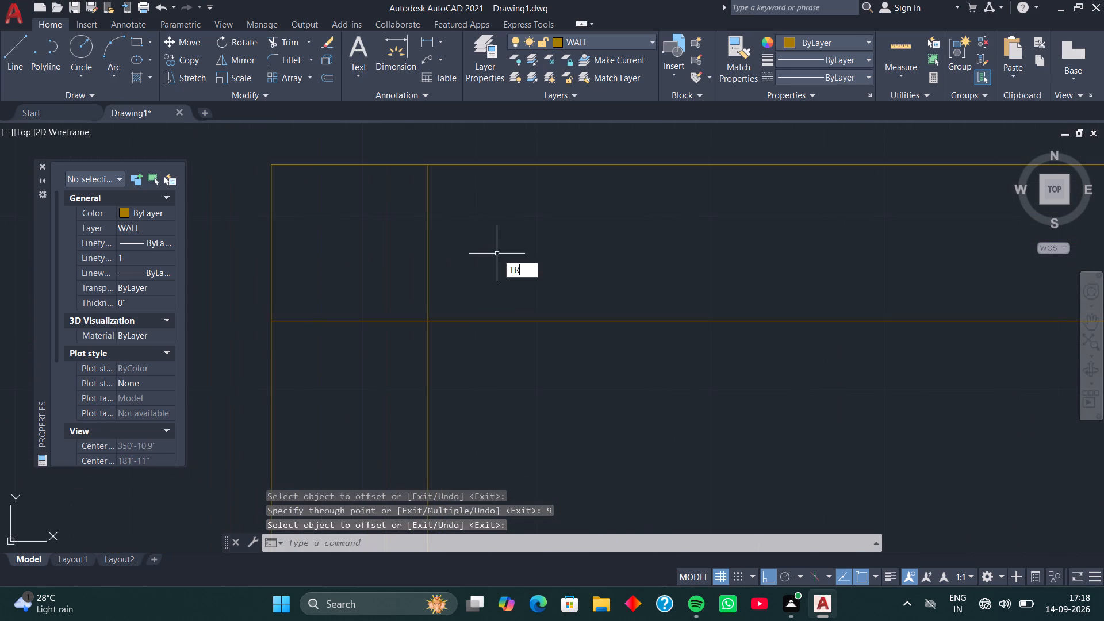
{"action": "key", "text": "space"}
{"action": "left_click_drag", "start_coordinate": [497, 244], "coordinate": [342, 348]}
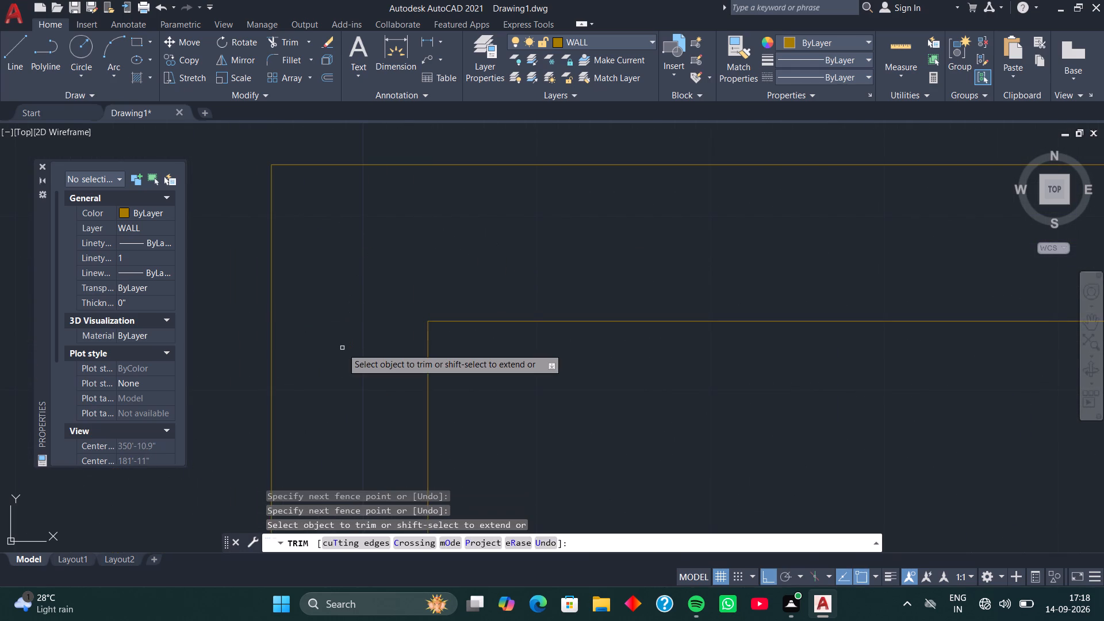
{"action": "key", "text": "space"}
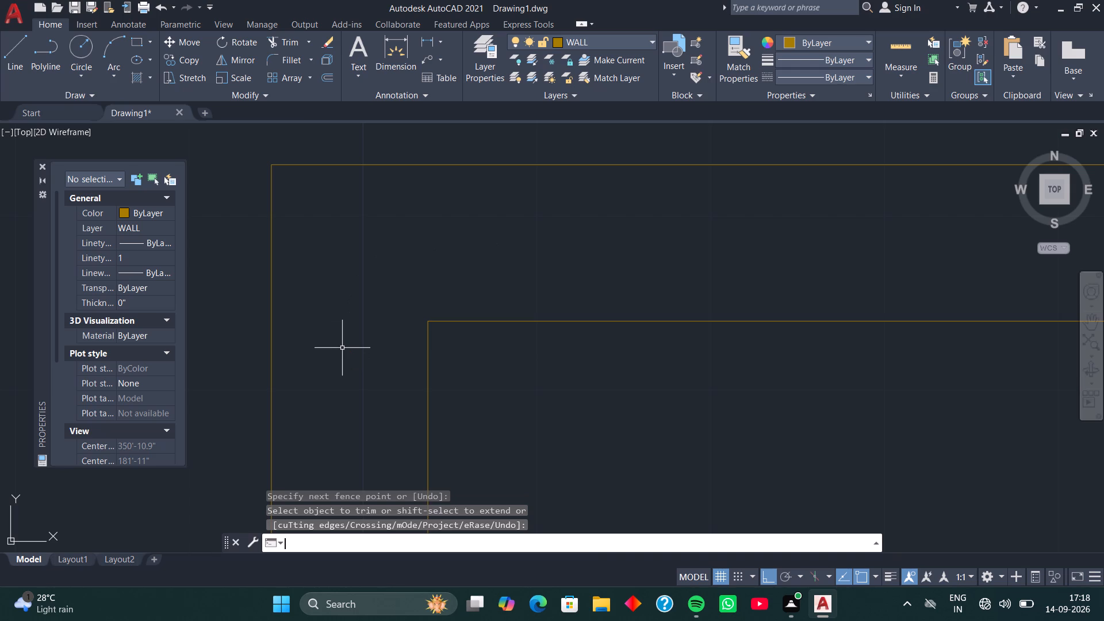
Offset the left wall's inner line 11' to the right, and that copy another 5", for the first vertical partition.
{"action": "scroll", "coordinate": [343, 348], "scroll_direction": "down", "scroll_amount": 5}
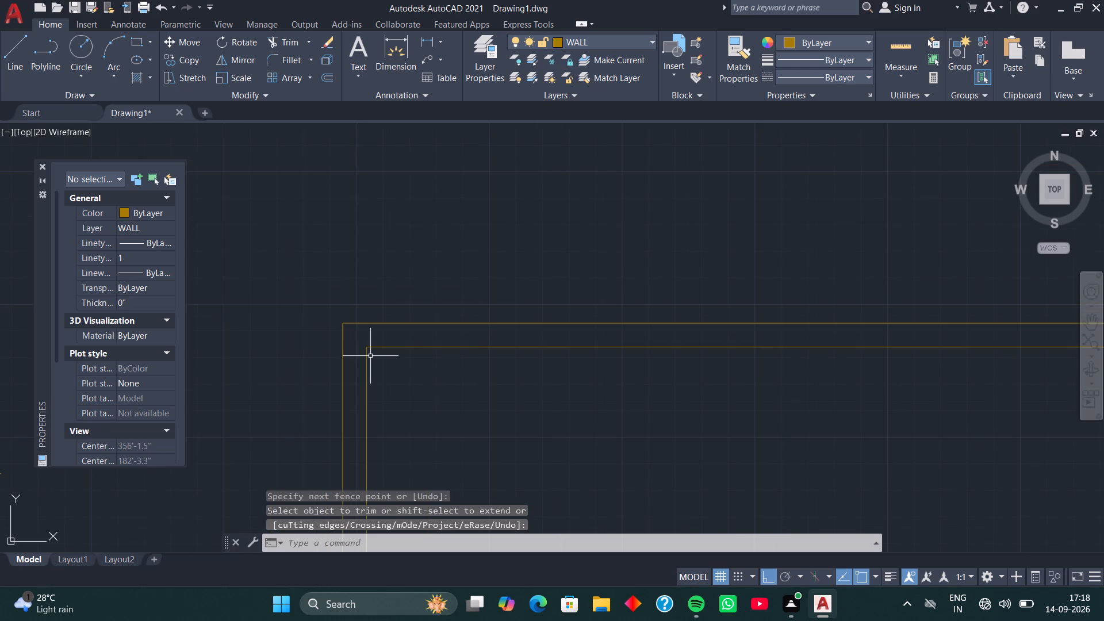
{"action": "middle_click_drag", "start_coordinate": [390, 370], "coordinate": [332, 232]}
{"action": "scroll", "coordinate": [332, 245], "scroll_direction": "down", "scroll_amount": 1}
{"action": "middle_click_drag", "start_coordinate": [354, 266], "coordinate": [319, 247]}
{"action": "scroll", "coordinate": [319, 247], "scroll_direction": "down", "scroll_amount": 1}
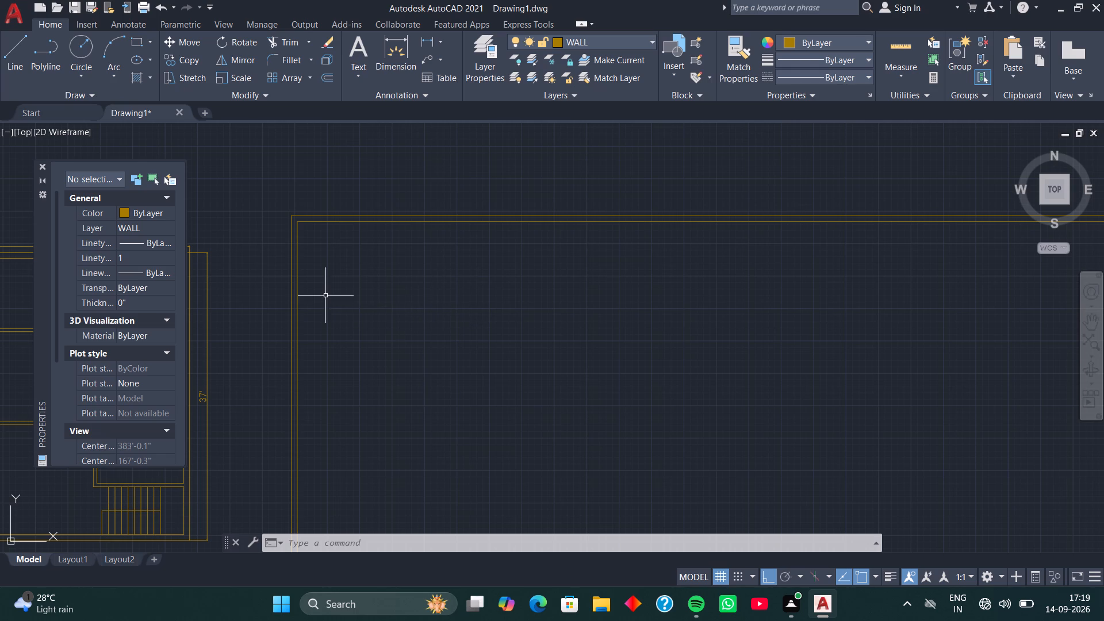
{"action": "scroll", "coordinate": [322, 291], "scroll_direction": "up", "scroll_amount": 2}
{"action": "scroll", "coordinate": [322, 290], "scroll_direction": "down", "scroll_amount": 1}
{"action": "middle_click_drag", "start_coordinate": [317, 269], "coordinate": [312, 321]}
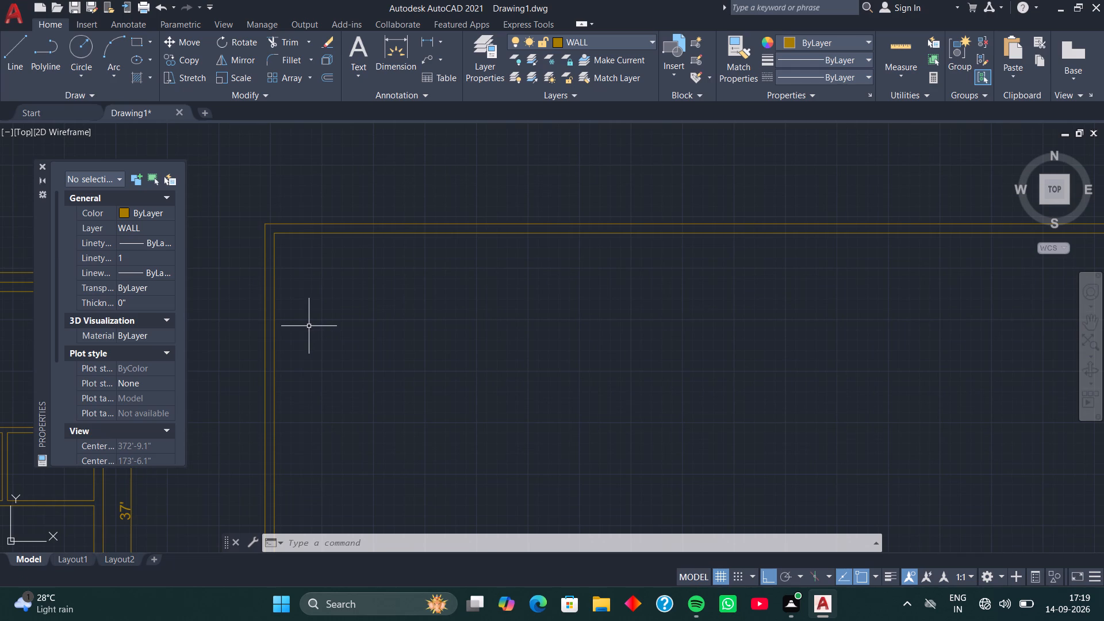
{"action": "type", "text": "O"}
{"action": "key", "text": "space"}
{"action": "key", "text": "space"}
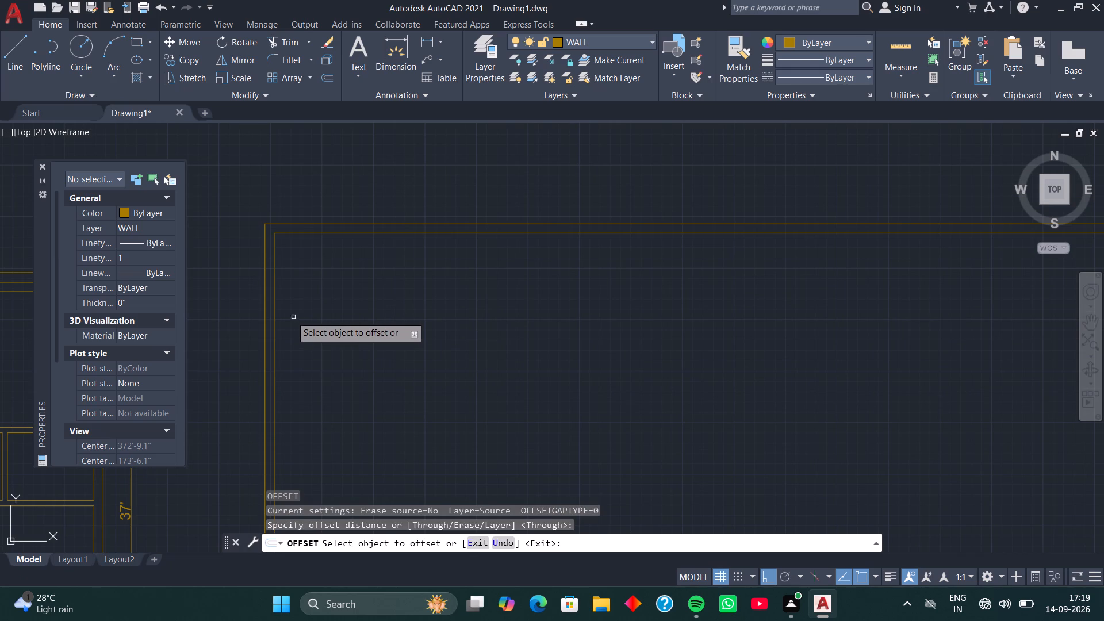
{"action": "left_click", "coordinate": [273, 308]}
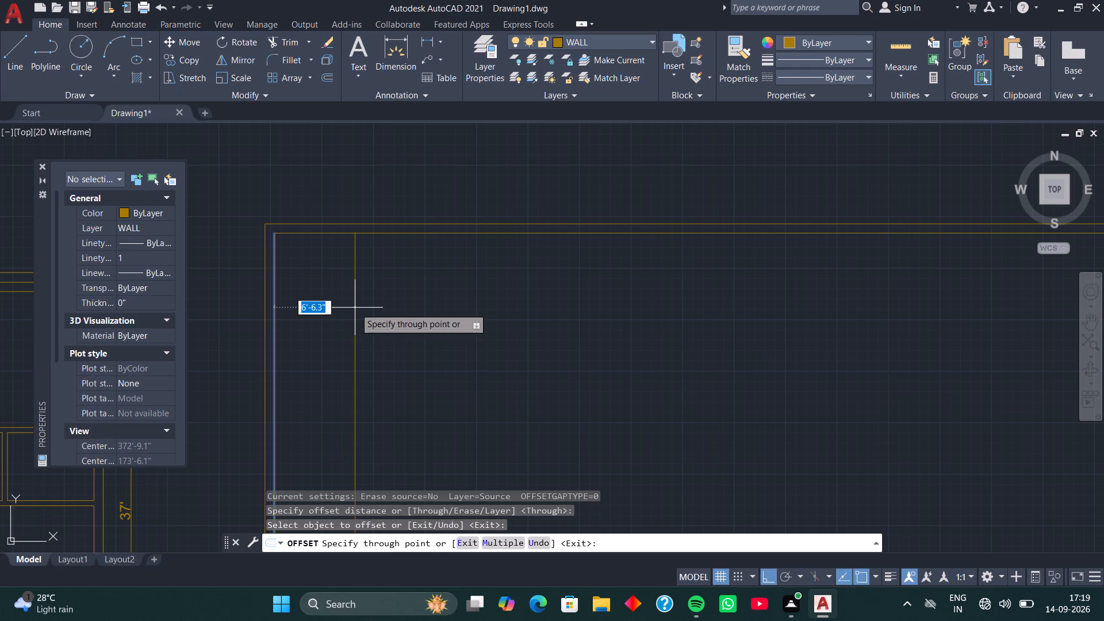
{"action": "type", "text": "11'"}
{"action": "key", "text": "Return"}
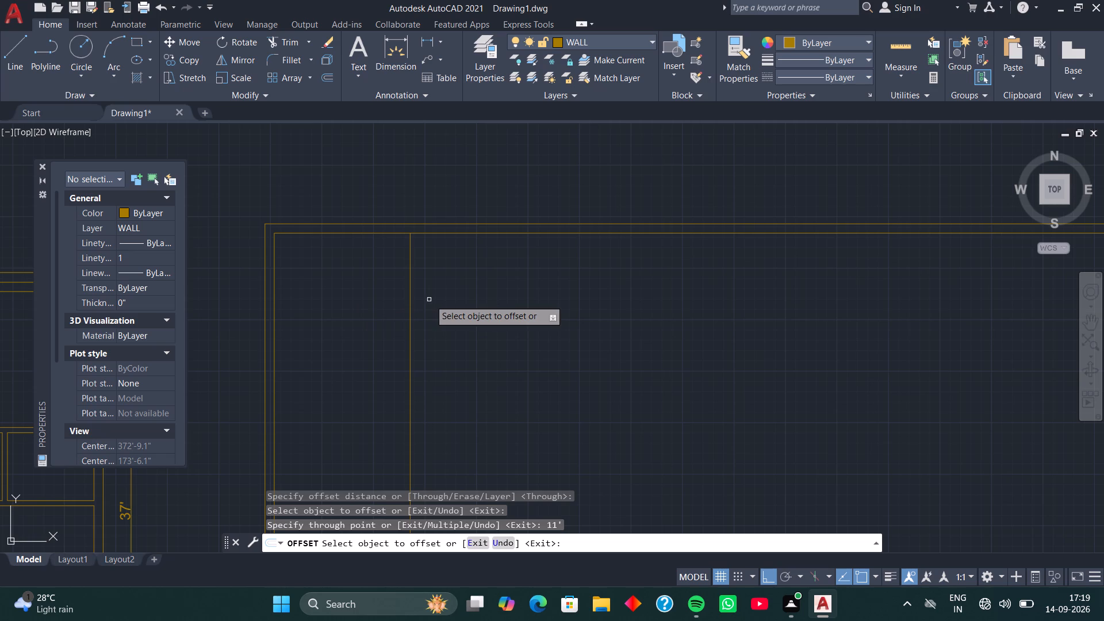
{"action": "left_click", "coordinate": [410, 305]}
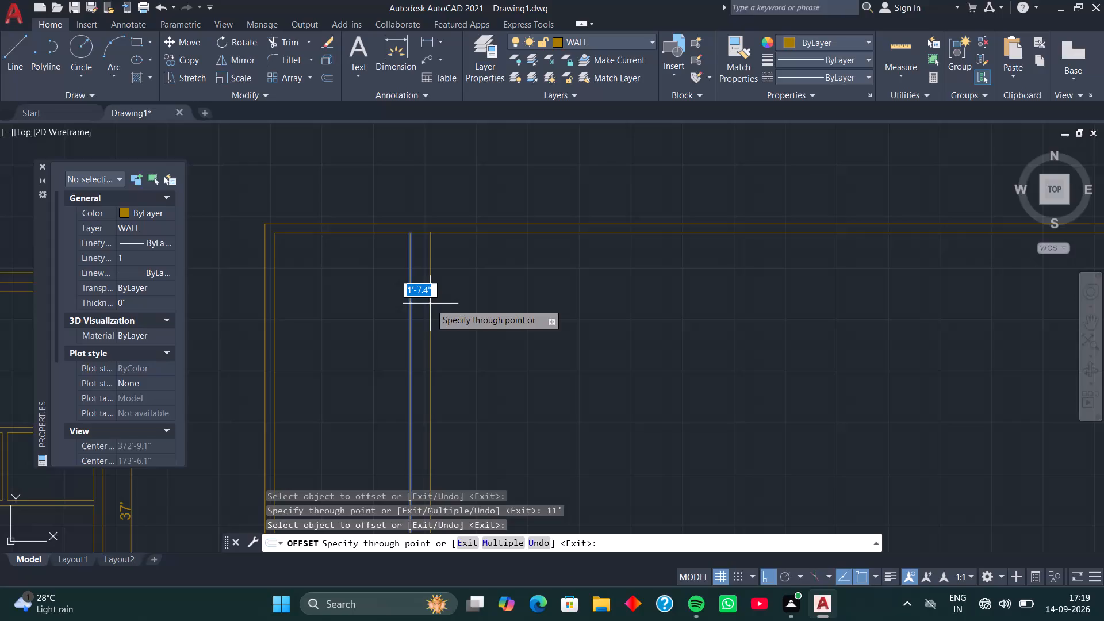
{"action": "key", "text": "5"}
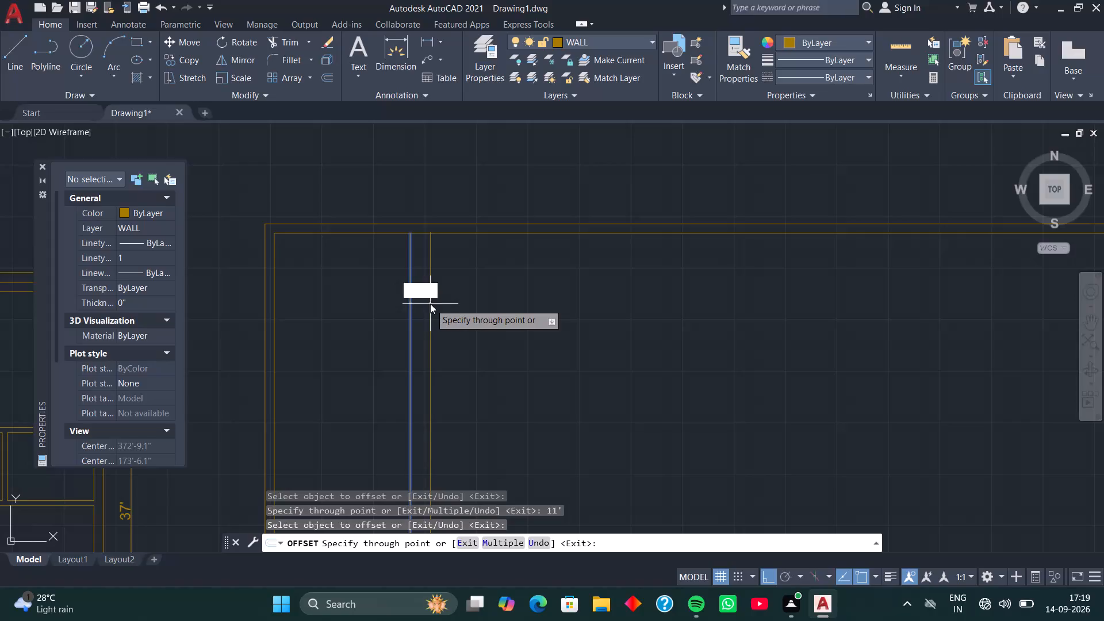
{"action": "key", "text": "Return"}
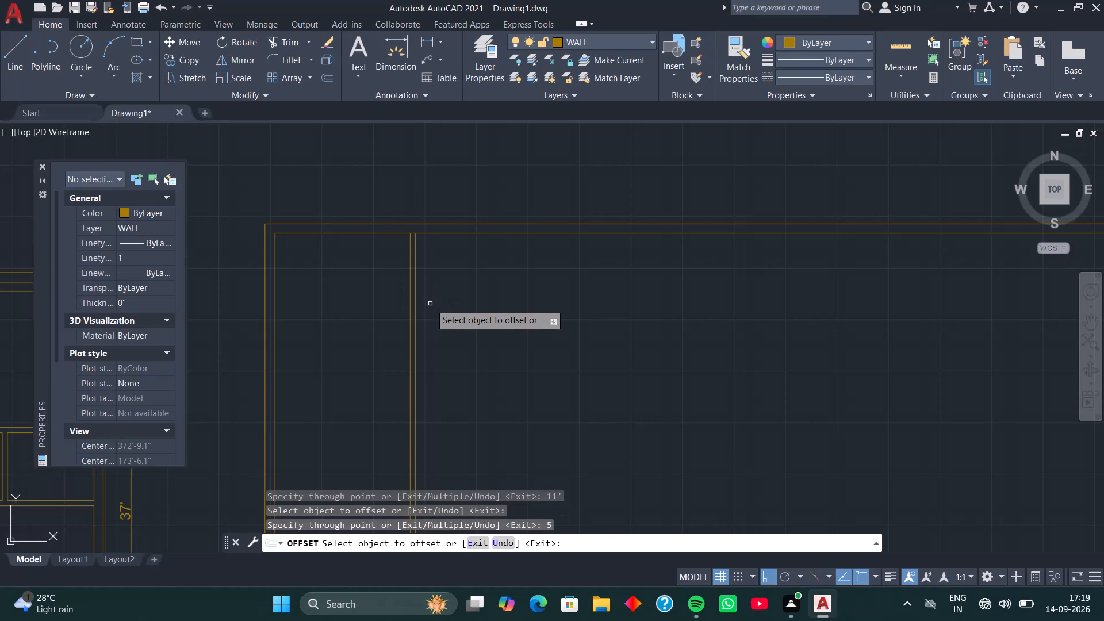
Offset the first partition's right face 5' to the right, and that copy another 5", for the second vertical partition.
{"action": "left_click", "coordinate": [416, 306]}
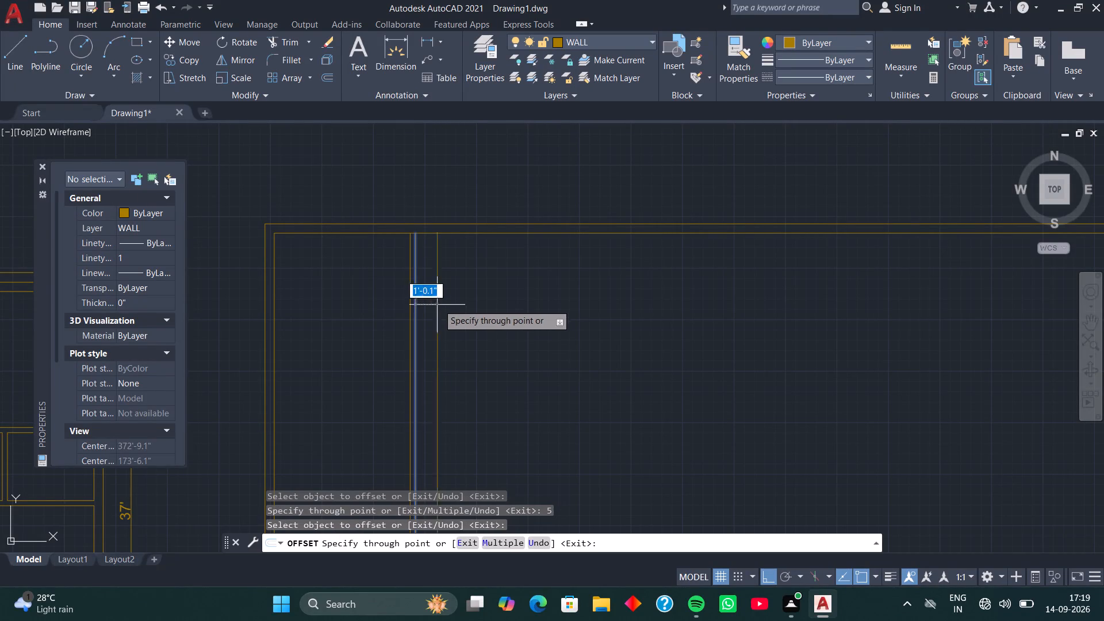
{"action": "type", "text": "5'"}
{"action": "key", "text": "Return"}
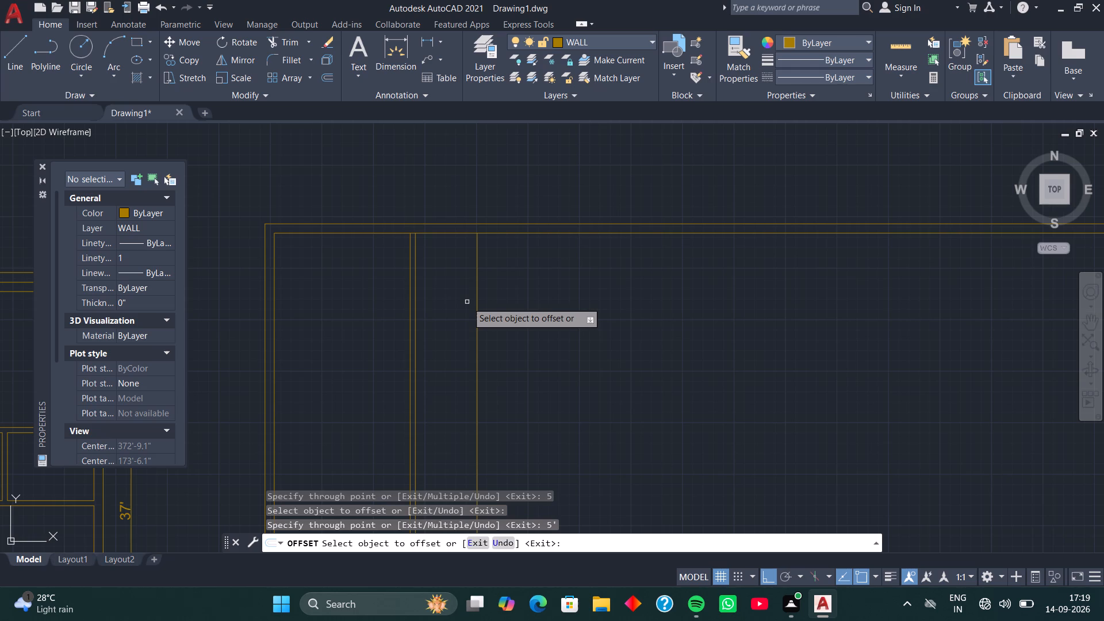
{"action": "left_click", "coordinate": [478, 301]}
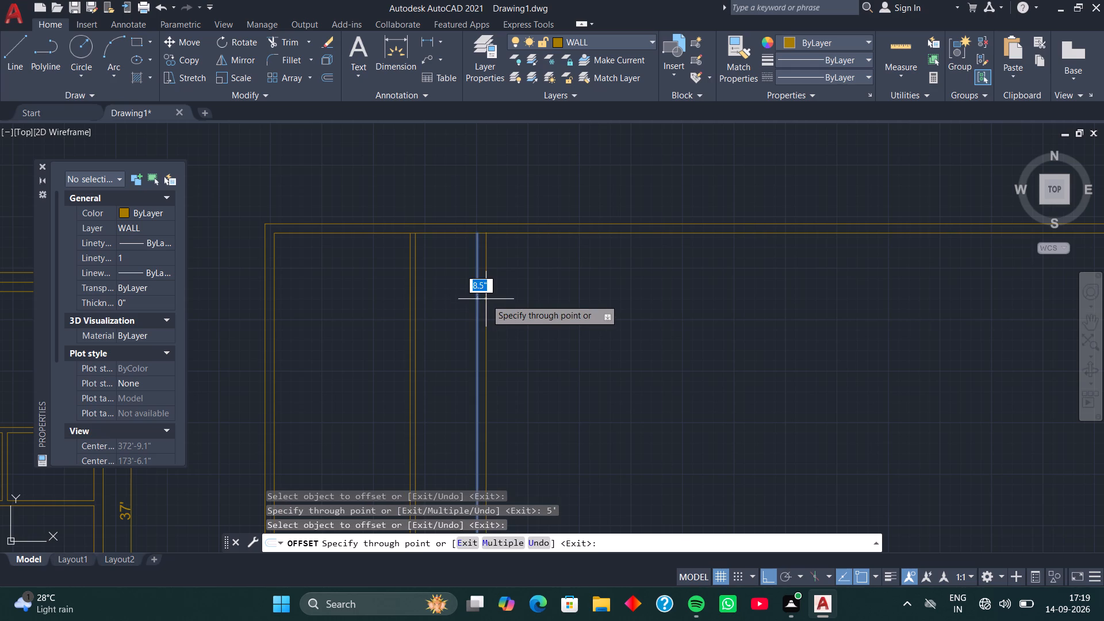
{"action": "key", "text": "5"}
{"action": "key", "text": "Return"}
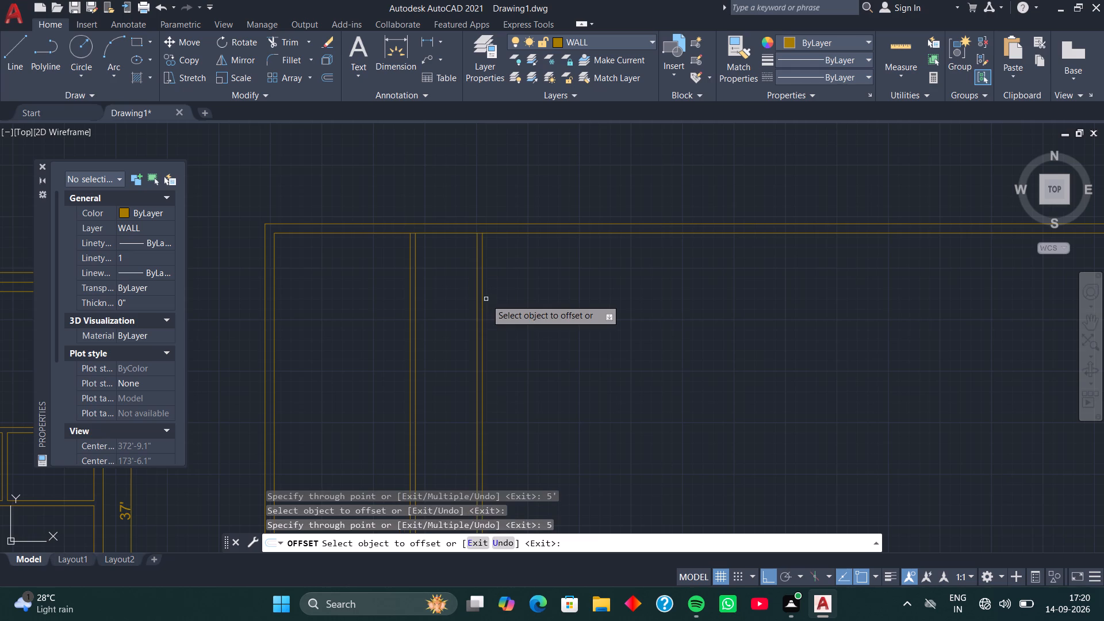
Offset the second partition's right face 6' to the right, and that copy another 5", for the third vertical partition.
{"action": "left_click", "coordinate": [484, 299]}
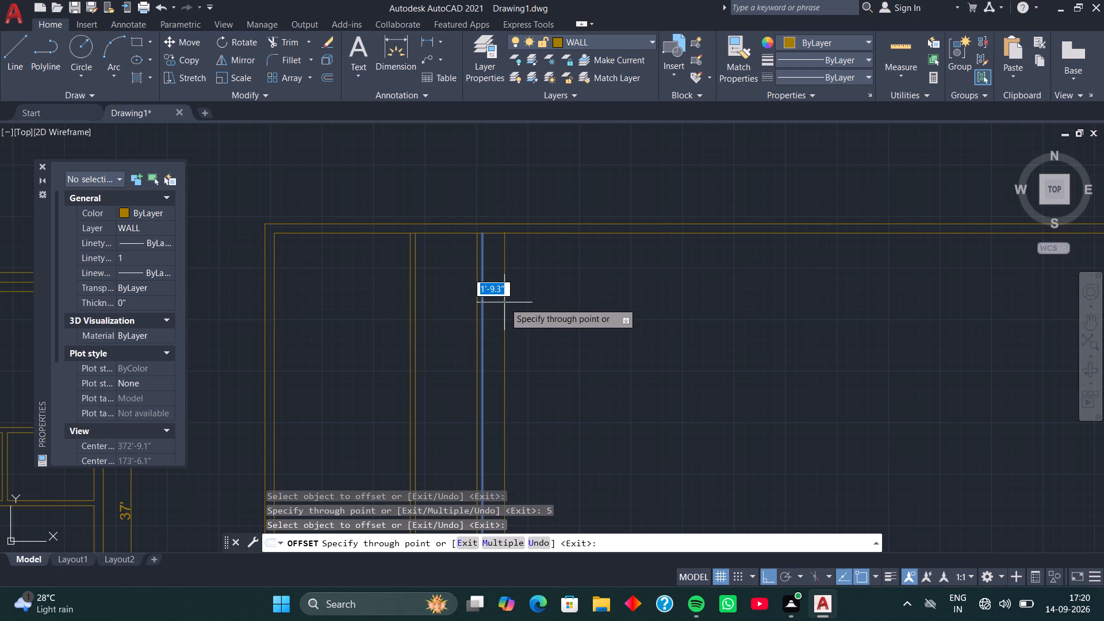
{"action": "type", "text": "6'"}
{"action": "key", "text": "Return"}
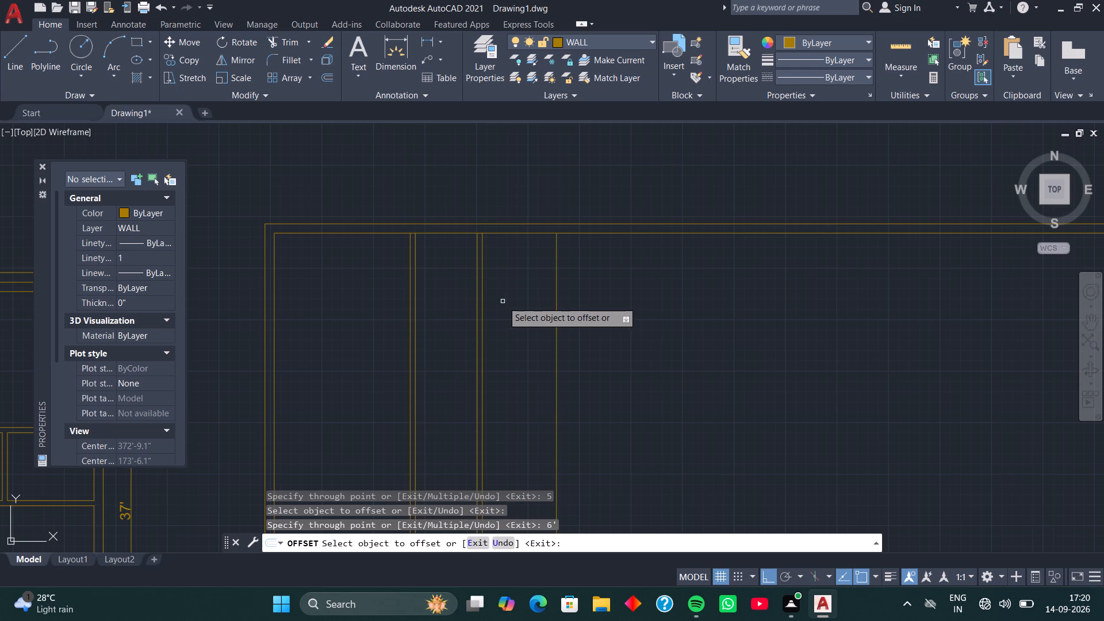
{"action": "left_click", "coordinate": [555, 297]}
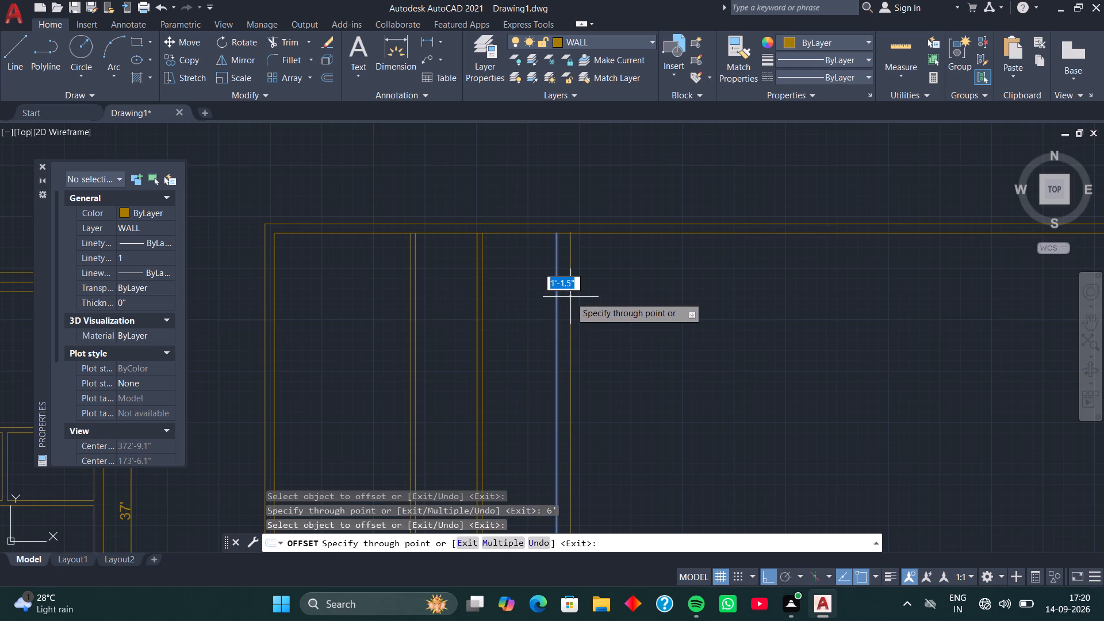
{"action": "type", "text": "5'"}
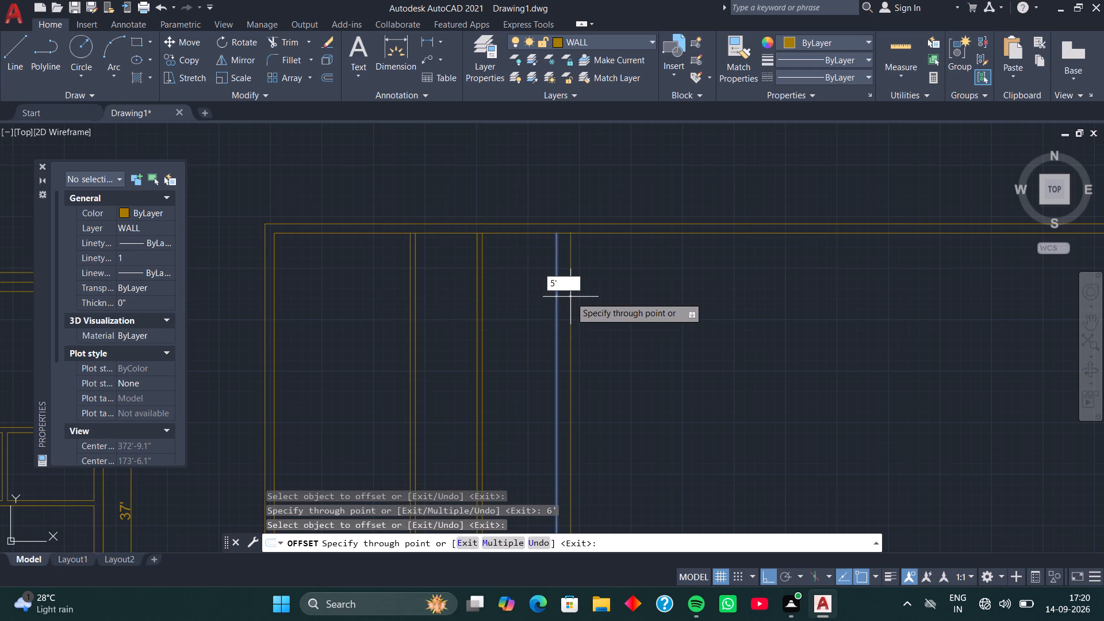
{"action": "key", "text": "BackSpace"}
{"action": "key", "text": "Return"}
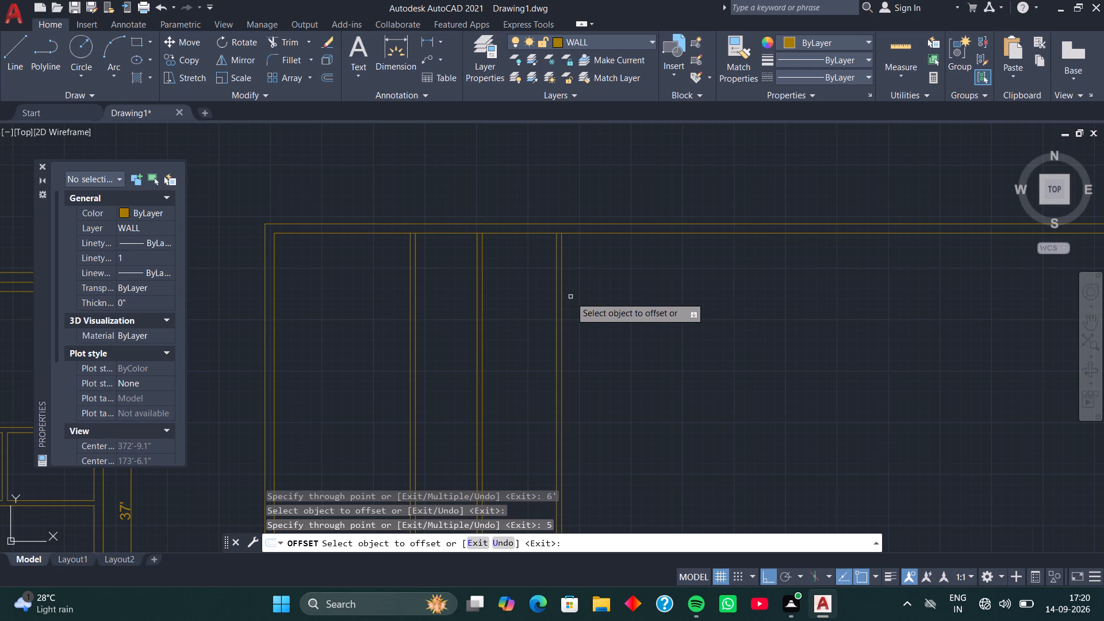
Offset the third partition's right face 11' to the right, and that copy another 9", for the right outer wall.
{"action": "left_click", "coordinate": [562, 297]}
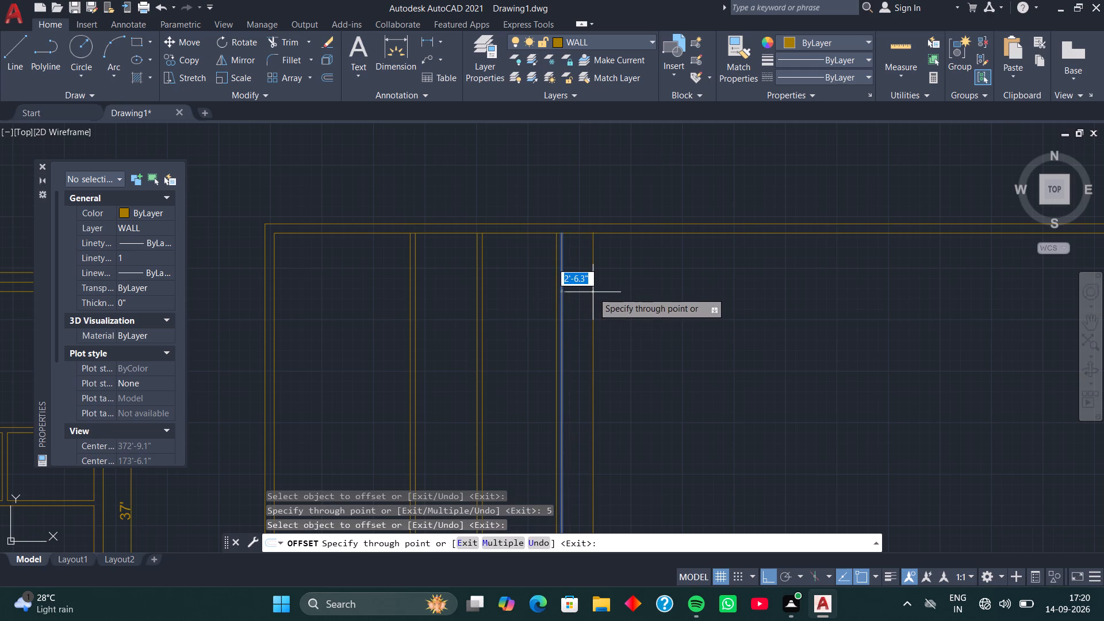
{"action": "type", "text": "11'"}
{"action": "key", "text": "Return"}
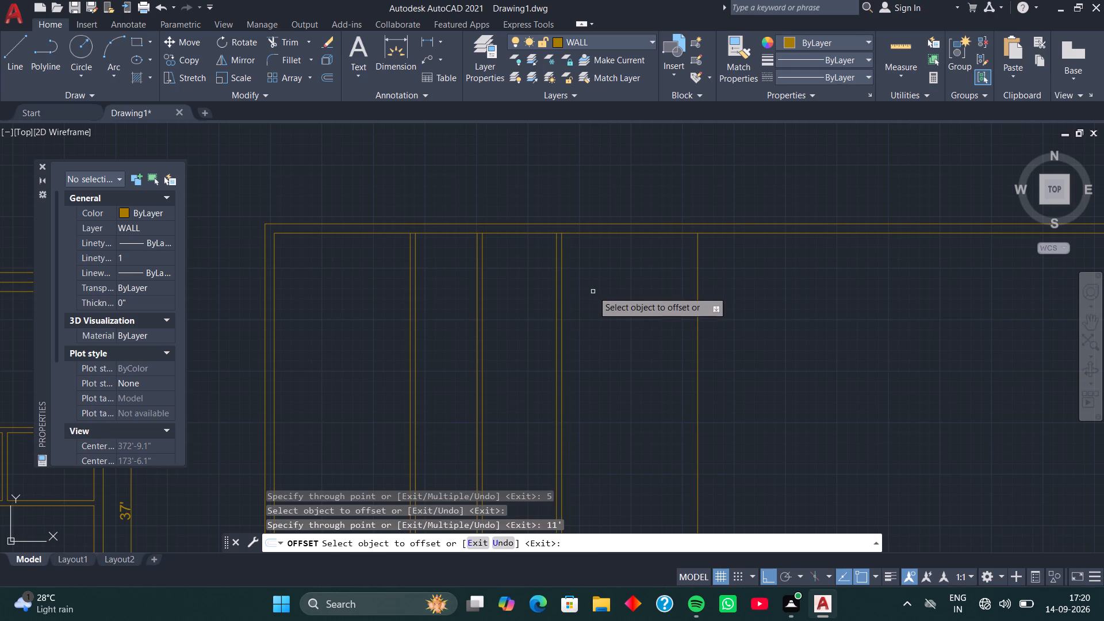
{"action": "left_click", "coordinate": [698, 292]}
{"action": "key", "text": "9"}
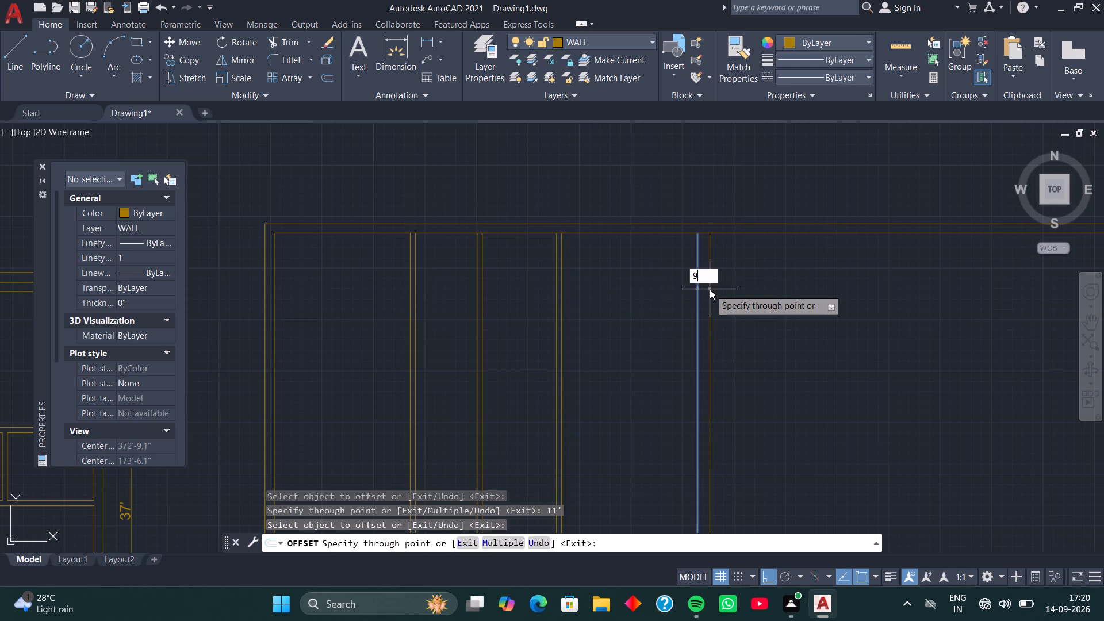
{"action": "key", "text": "Return"}
{"action": "key", "text": "space"}
Extend the right outer wall's outer line up to the top wall's outer line.
{"action": "type", "text": "EX"}
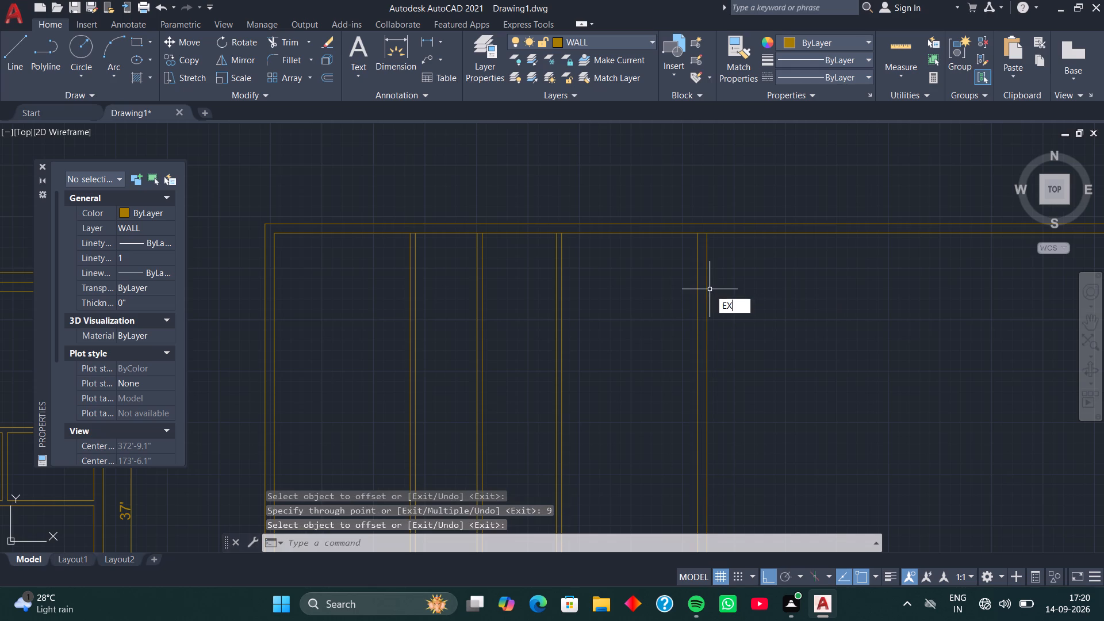
{"action": "key", "text": "space"}
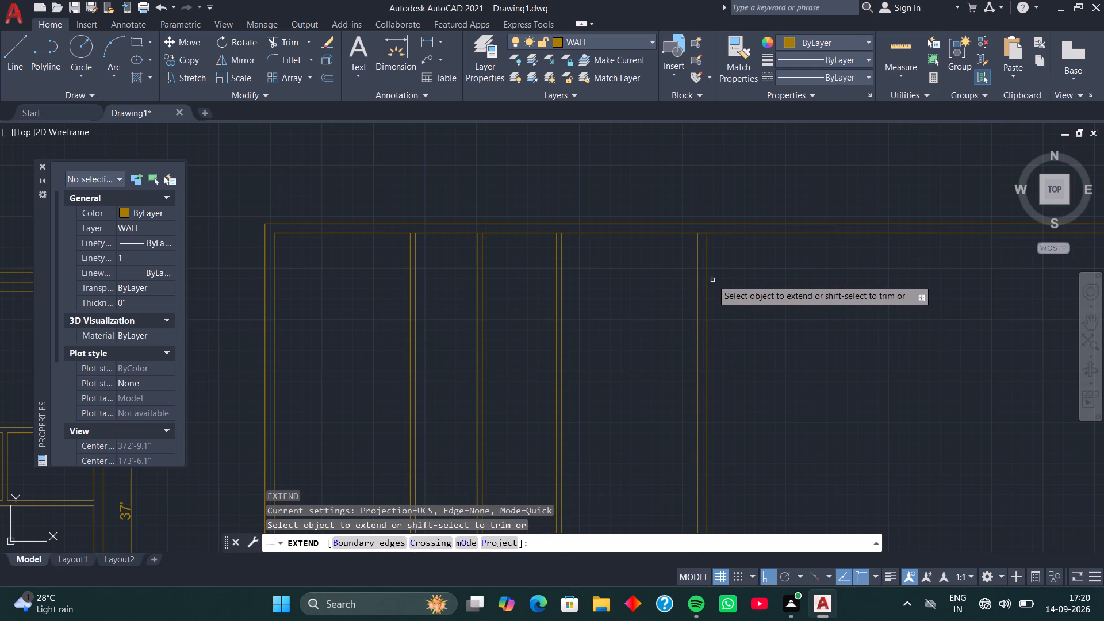
{"action": "left_click", "coordinate": [706, 274]}
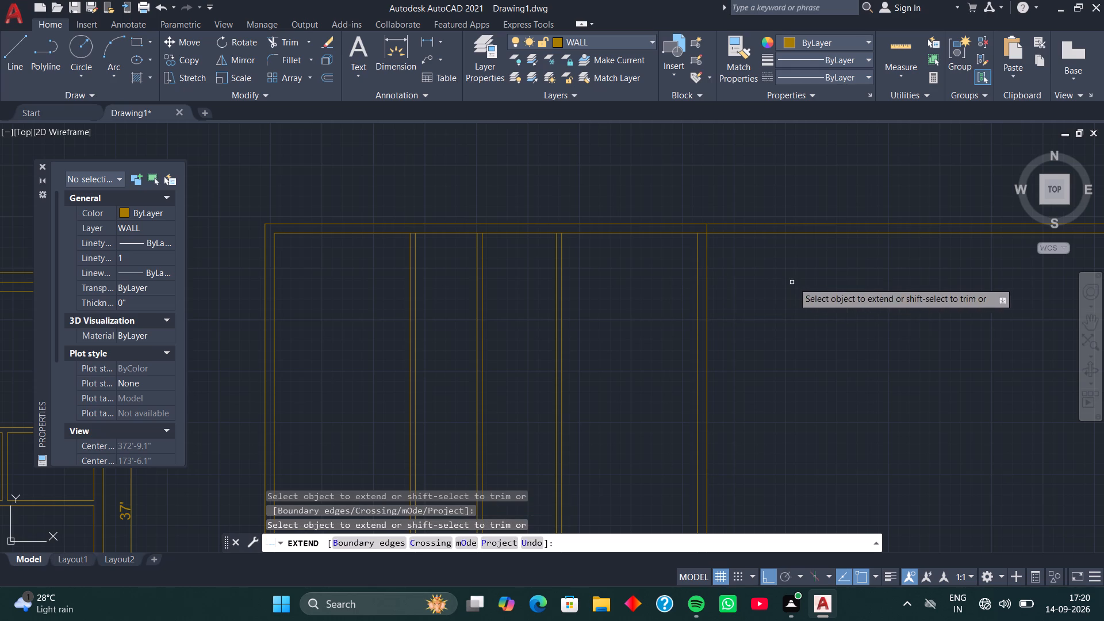
{"action": "key", "text": "space"}
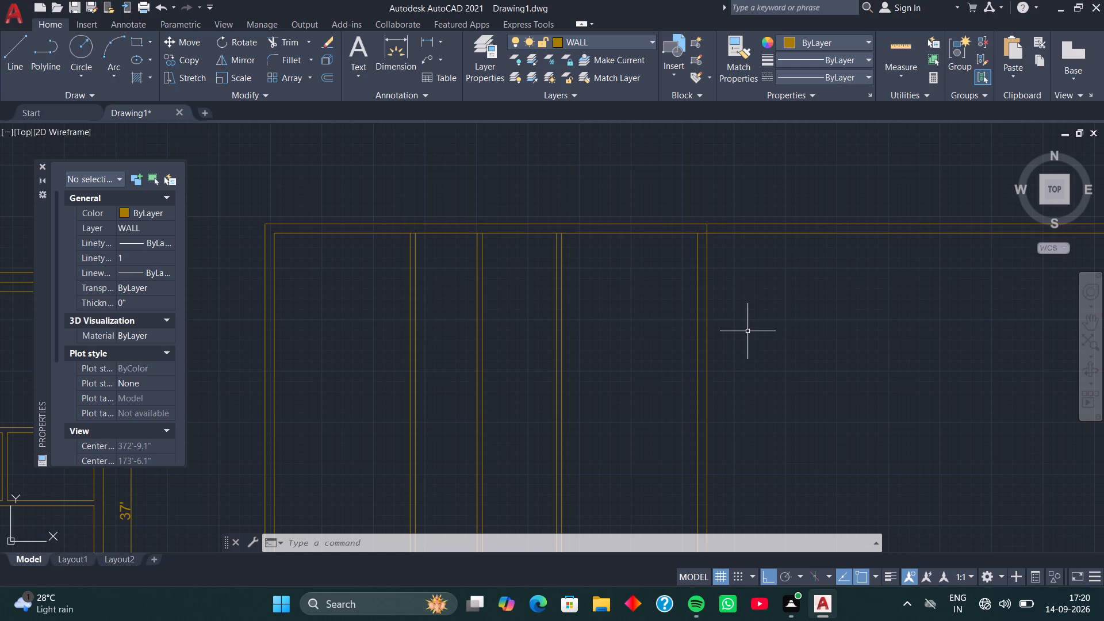
{"action": "middle_click_drag", "start_coordinate": [749, 269], "coordinate": [727, 298]}
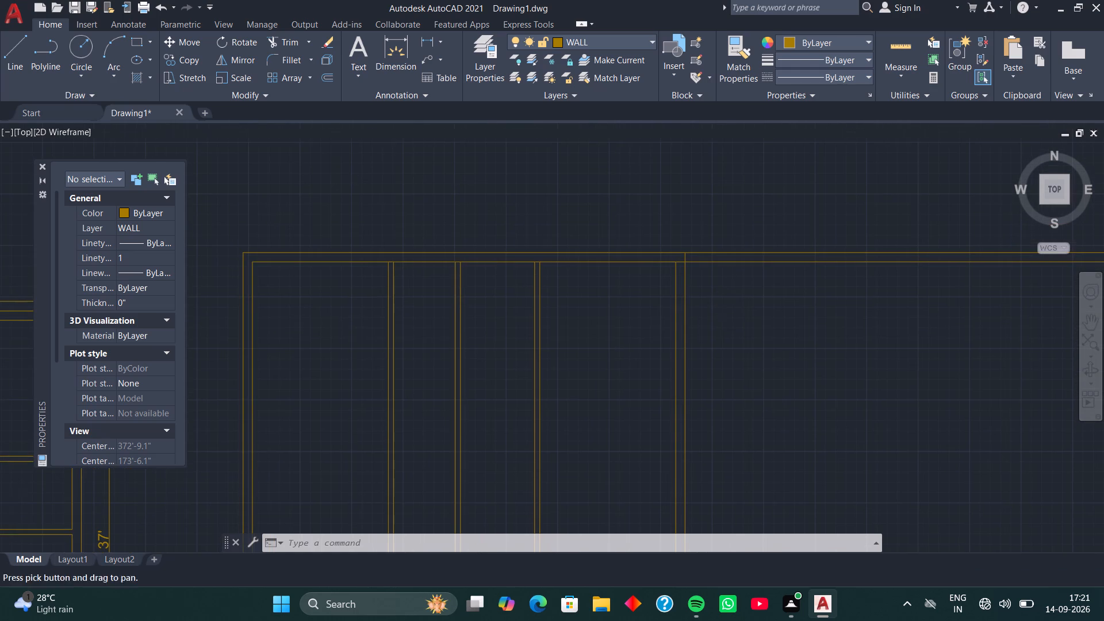
Trim the top wall's two lines at the right outer wall to form a clean upper-right corner.
{"action": "type", "text": "TR"}
{"action": "key", "text": "space"}
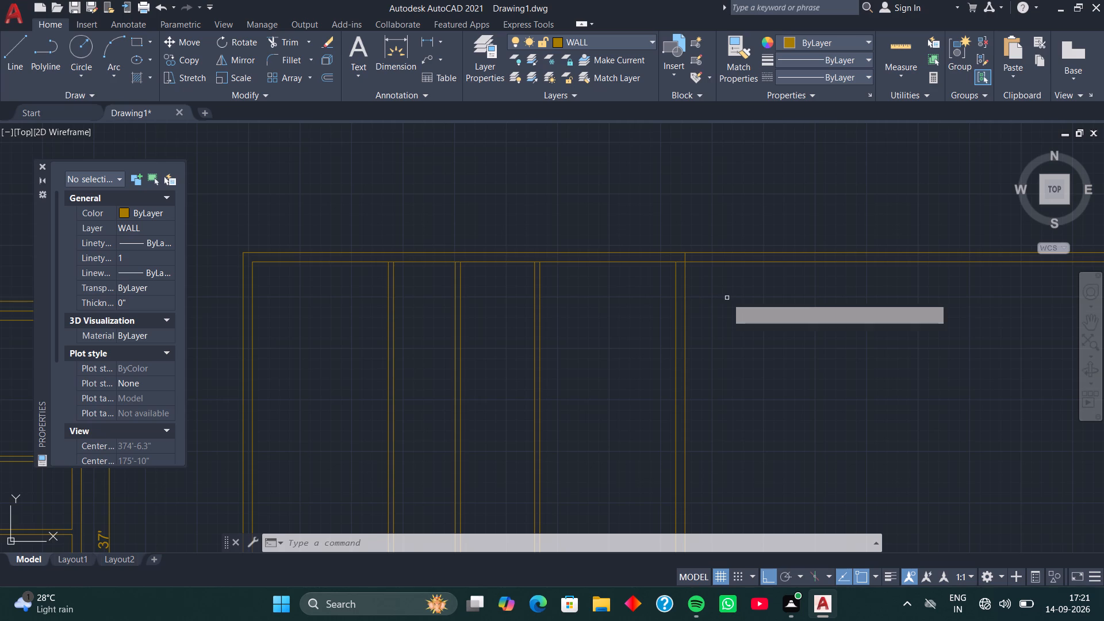
{"action": "left_click_drag", "start_coordinate": [727, 298], "coordinate": [719, 209]}
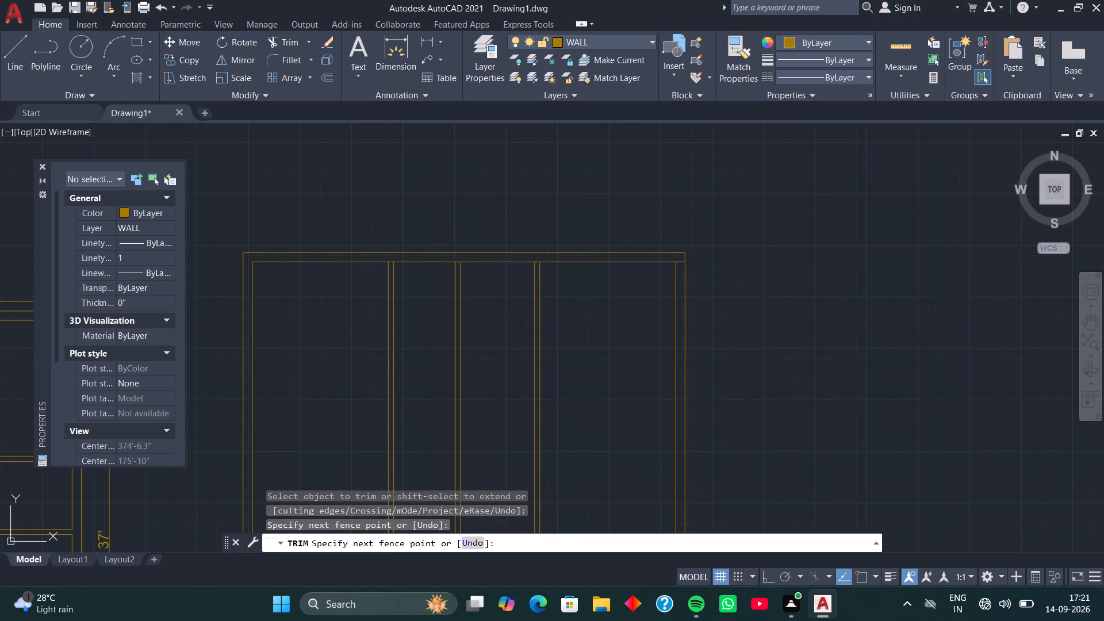
{"action": "scroll", "coordinate": [686, 249], "scroll_direction": "up", "scroll_amount": 4}
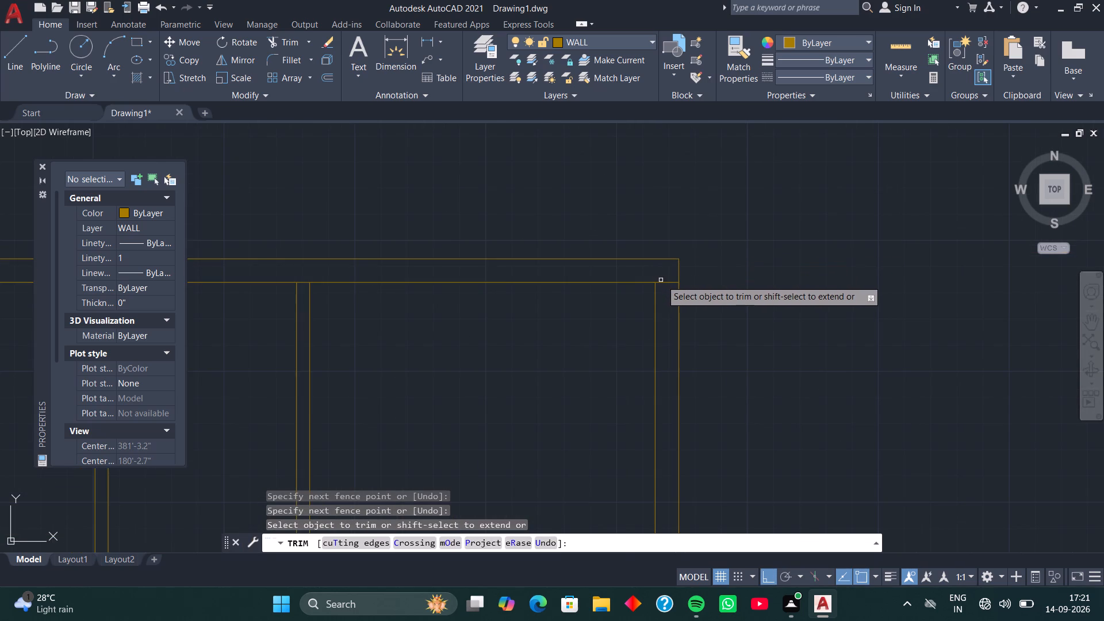
{"action": "left_click", "coordinate": [663, 282]}
Trim the top wall's inner line between the faces of all three vertical partitions to open the wall junctions.
{"action": "middle_click_drag", "start_coordinate": [591, 310], "coordinate": [688, 298]}
{"action": "middle_click_drag", "start_coordinate": [626, 321], "coordinate": [681, 313]}
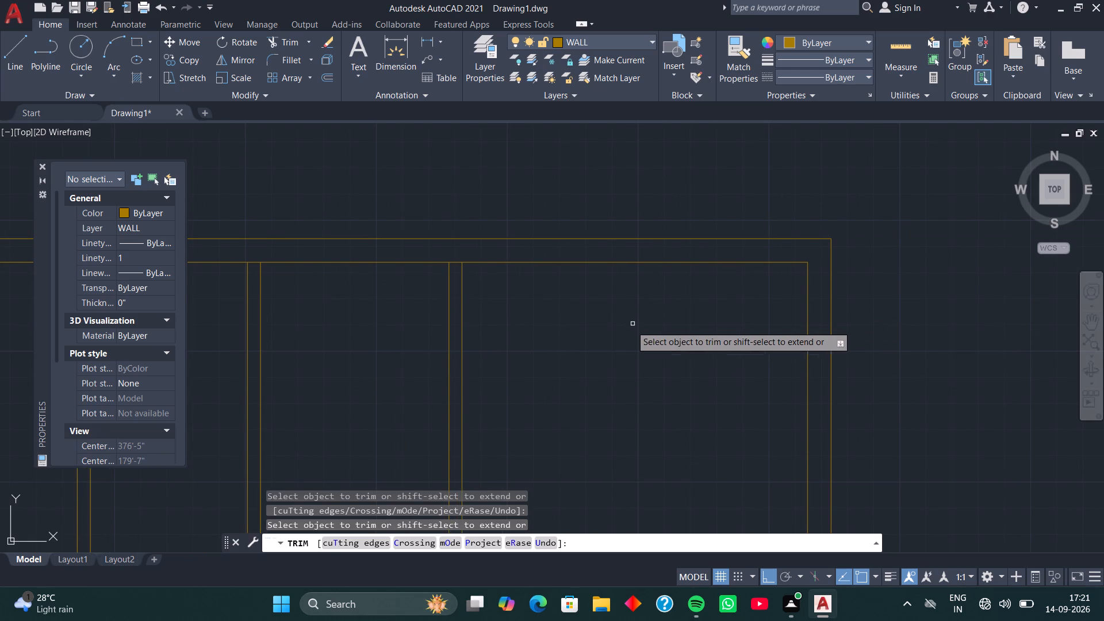
{"action": "scroll", "coordinate": [450, 257], "scroll_direction": "up", "scroll_amount": 3}
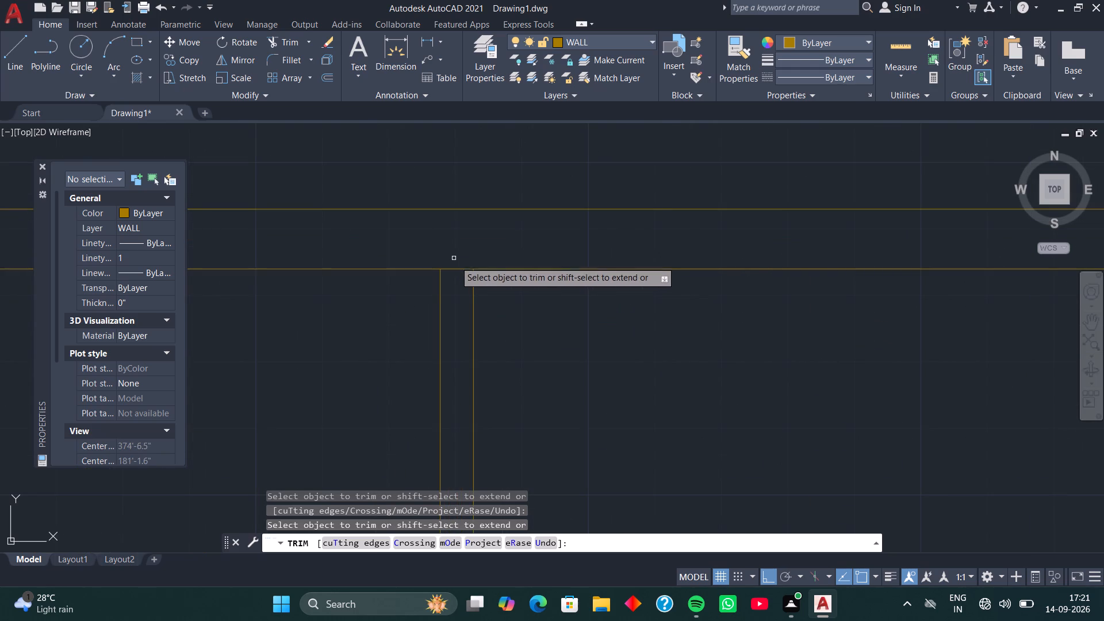
{"action": "left_click", "coordinate": [455, 269]}
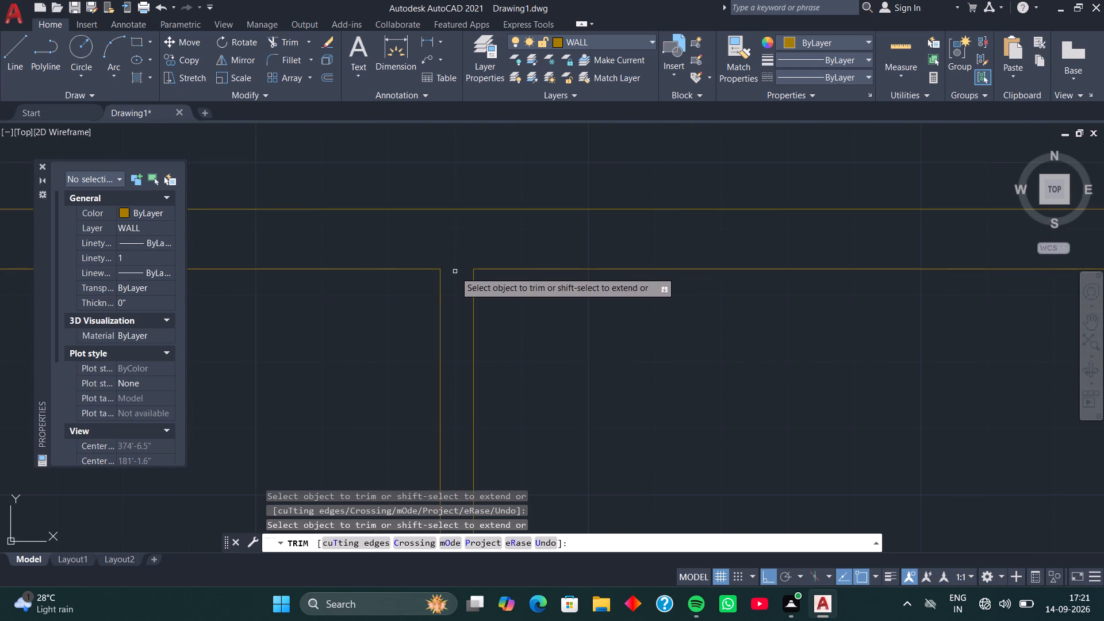
{"action": "scroll", "coordinate": [454, 271], "scroll_direction": "down", "scroll_amount": 3}
{"action": "scroll", "coordinate": [330, 275], "scroll_direction": "up", "scroll_amount": 2}
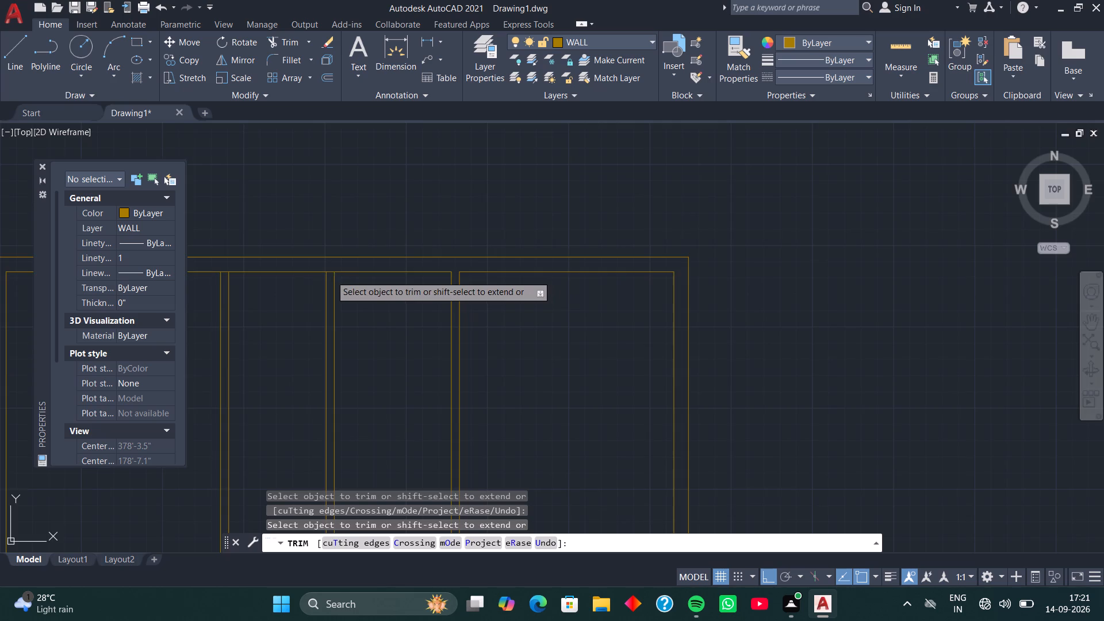
{"action": "scroll", "coordinate": [329, 275], "scroll_direction": "up", "scroll_amount": 2}
{"action": "left_click", "coordinate": [320, 262]}
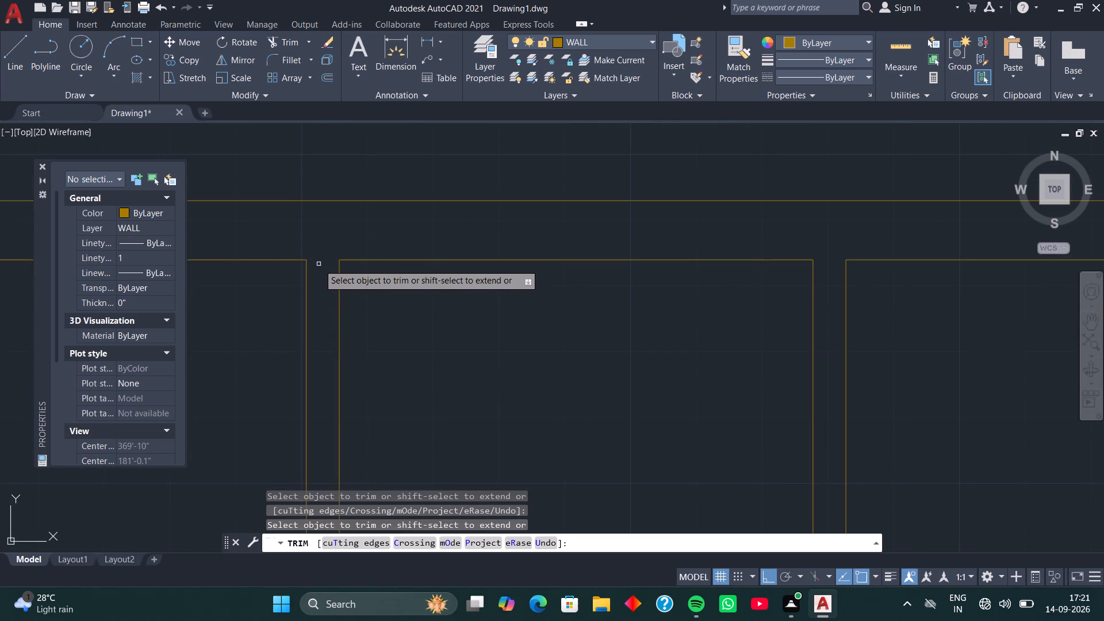
{"action": "scroll", "coordinate": [319, 264], "scroll_direction": "down", "scroll_amount": 3}
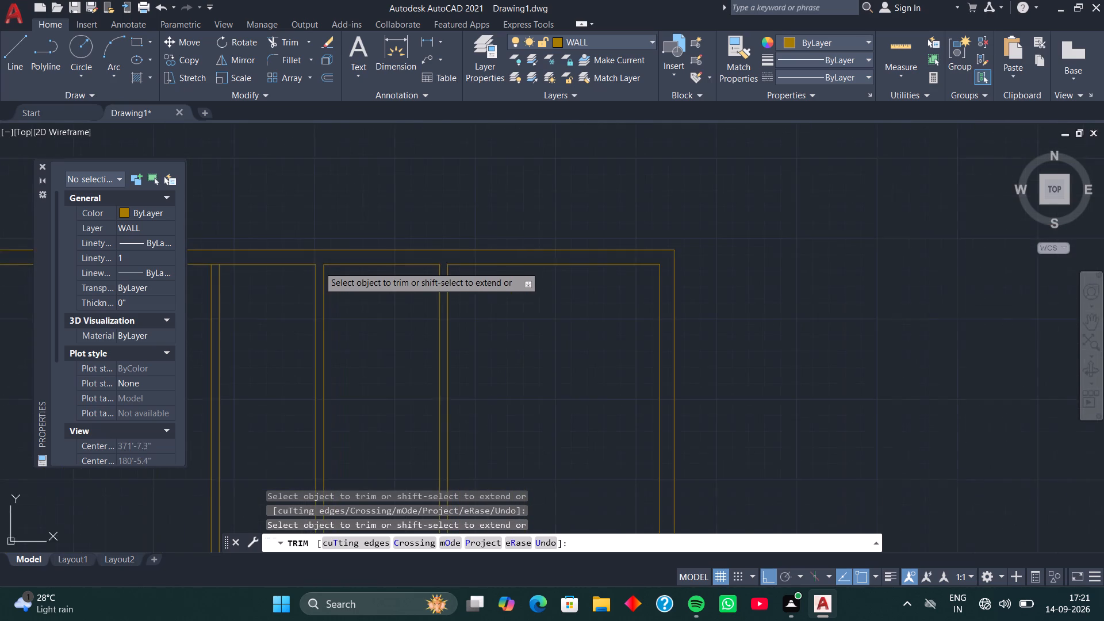
{"action": "scroll", "coordinate": [319, 270], "scroll_direction": "down", "scroll_amount": 1}
{"action": "middle_click_drag", "start_coordinate": [303, 287], "coordinate": [490, 280]}
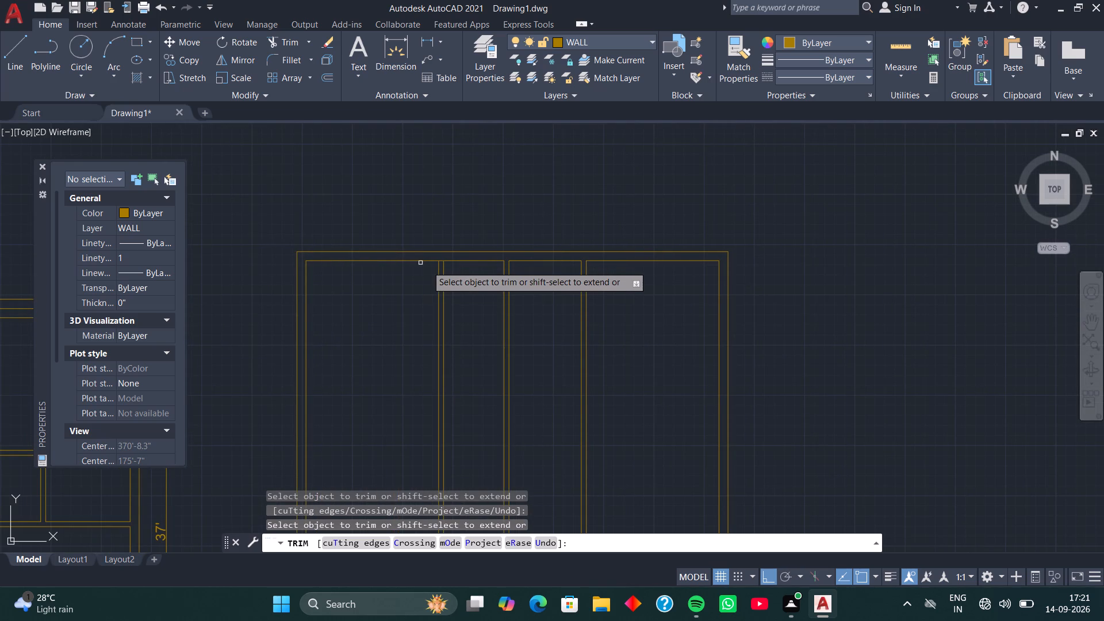
{"action": "scroll", "coordinate": [436, 267], "scroll_direction": "up", "scroll_amount": 7}
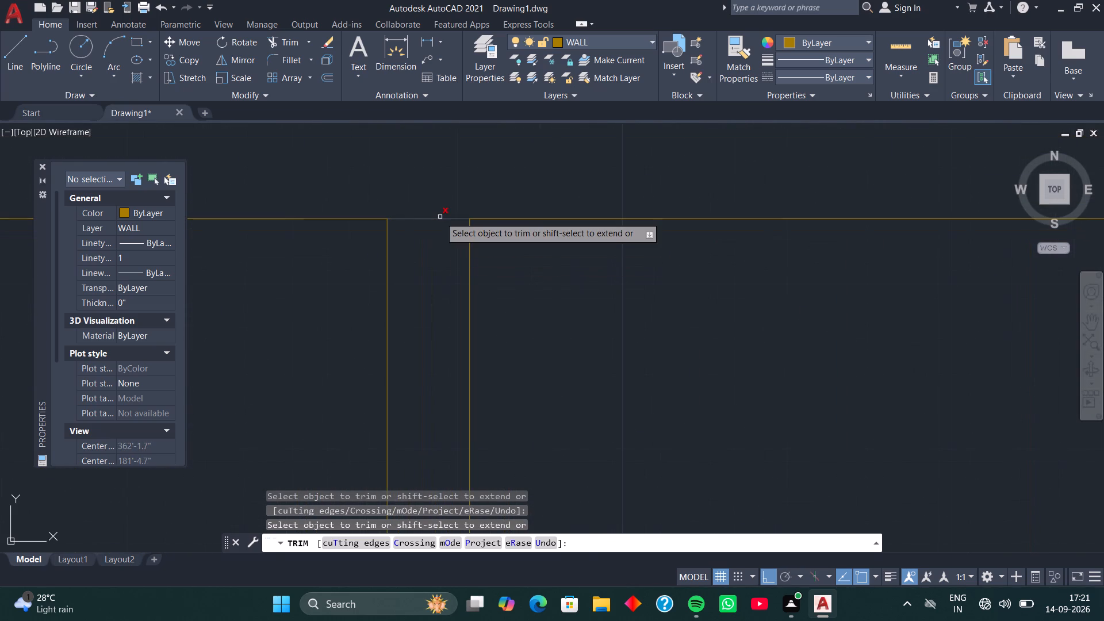
{"action": "left_click", "coordinate": [440, 217]}
{"action": "scroll", "coordinate": [440, 217], "scroll_direction": "down", "scroll_amount": 3}
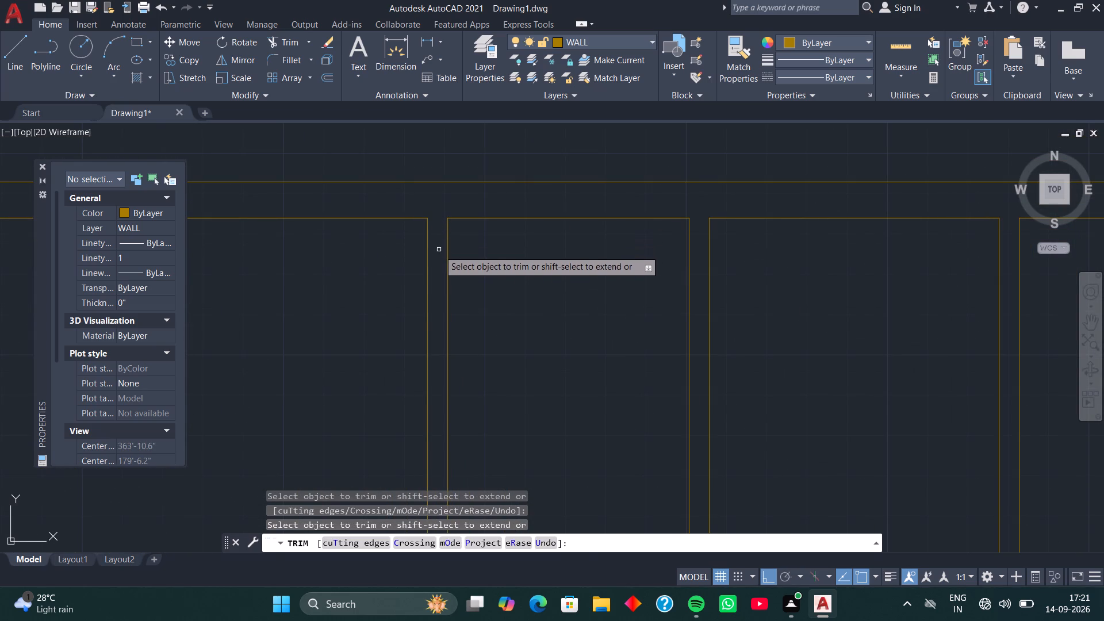
{"action": "scroll", "coordinate": [430, 283], "scroll_direction": "down", "scroll_amount": 3}
{"action": "middle_click_drag", "start_coordinate": [392, 317], "coordinate": [412, 352]}
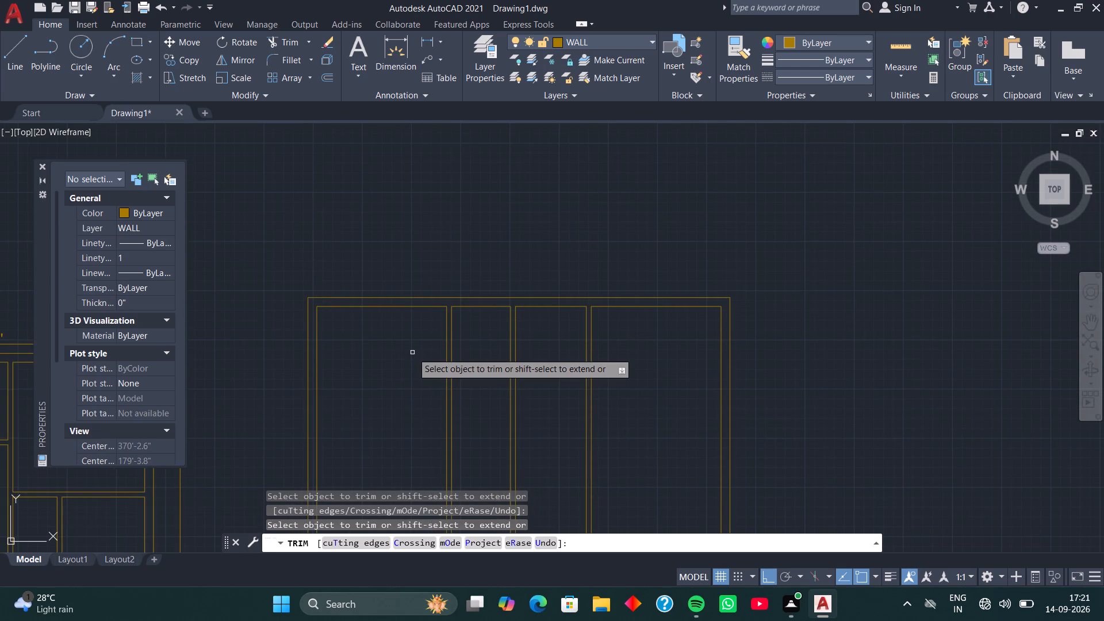
{"action": "key", "text": "space"}
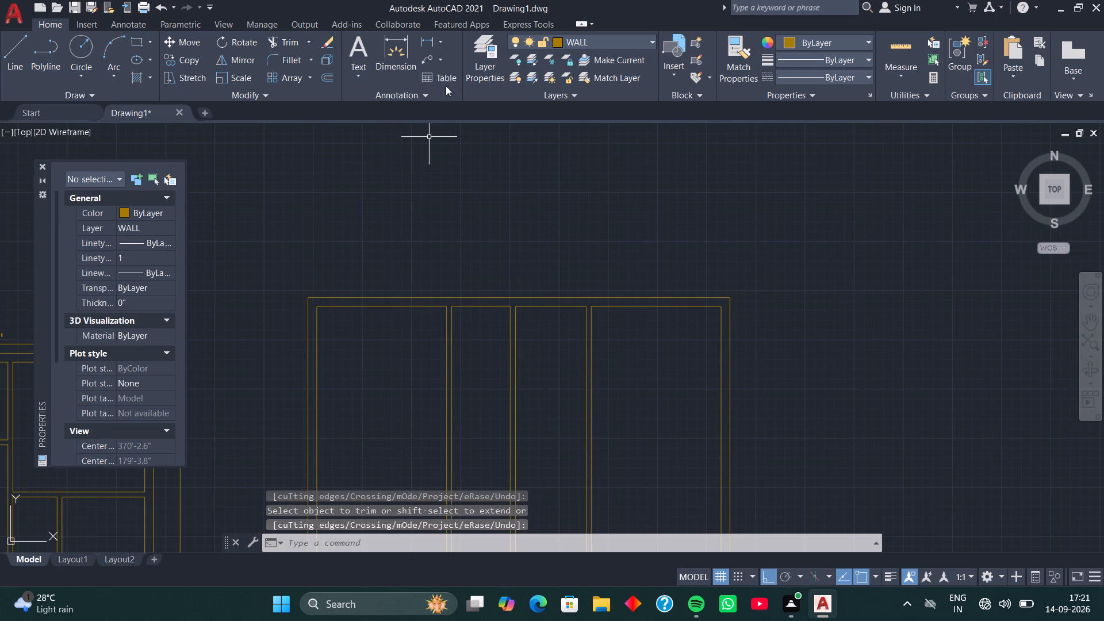
Add a linear dimension above the top wall across the third plan's full outer width.
{"action": "left_click", "coordinate": [427, 39]}
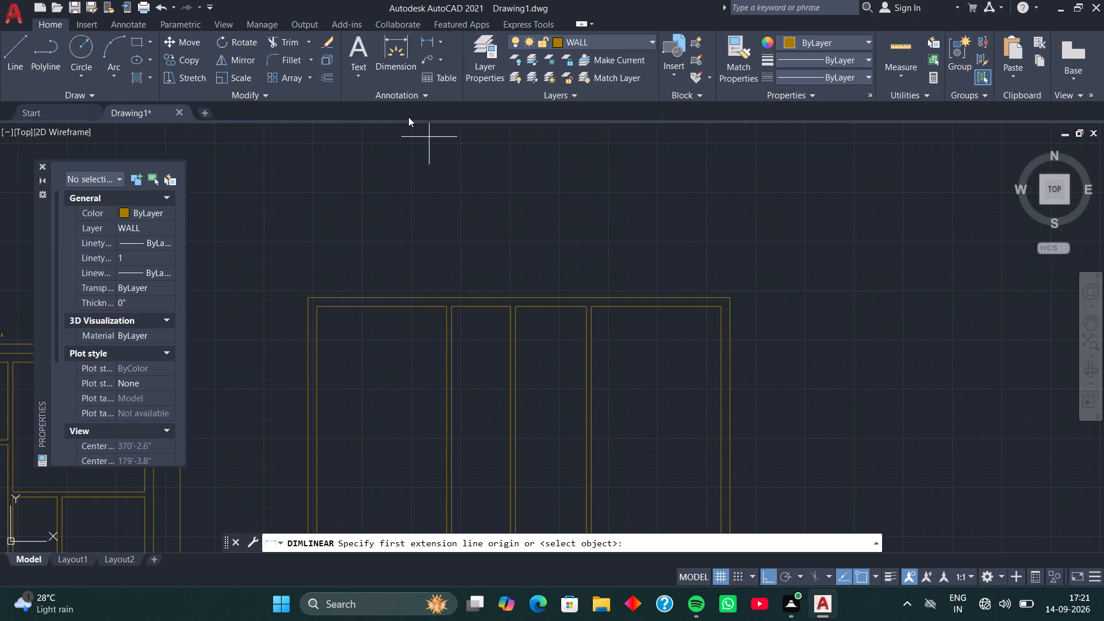
{"action": "left_click", "coordinate": [308, 298]}
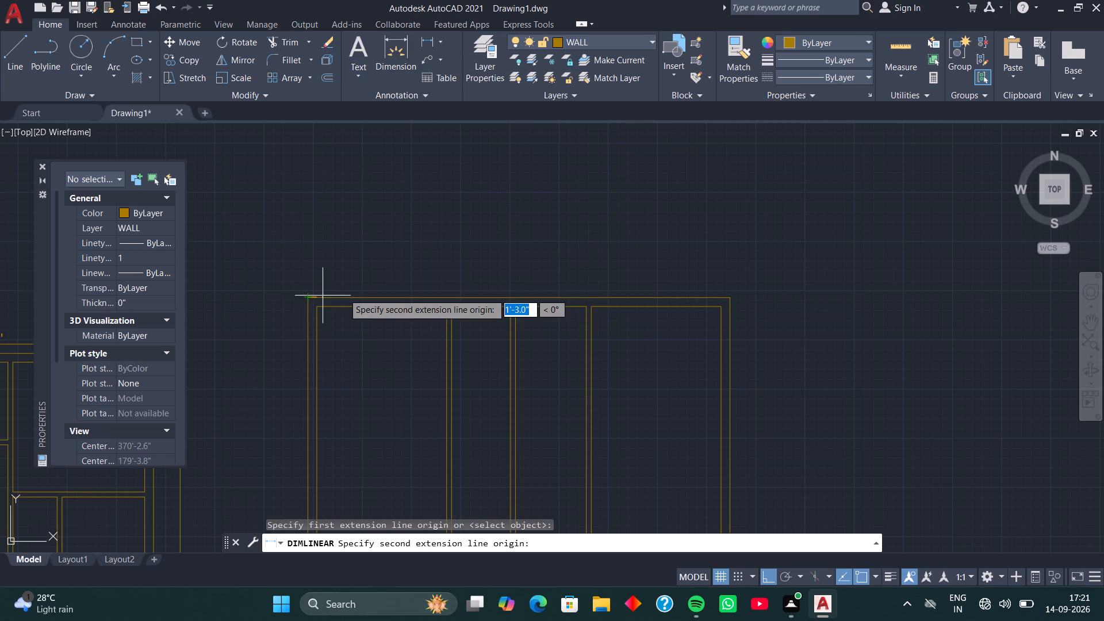
{"action": "left_click", "coordinate": [727, 298]}
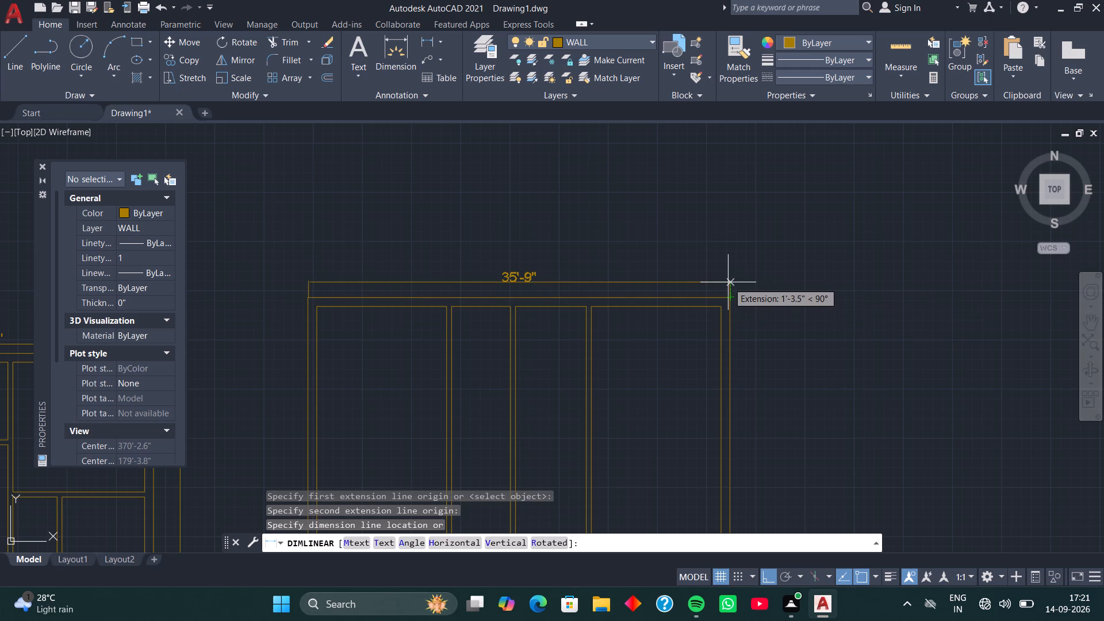
{"action": "left_click", "coordinate": [728, 282]}
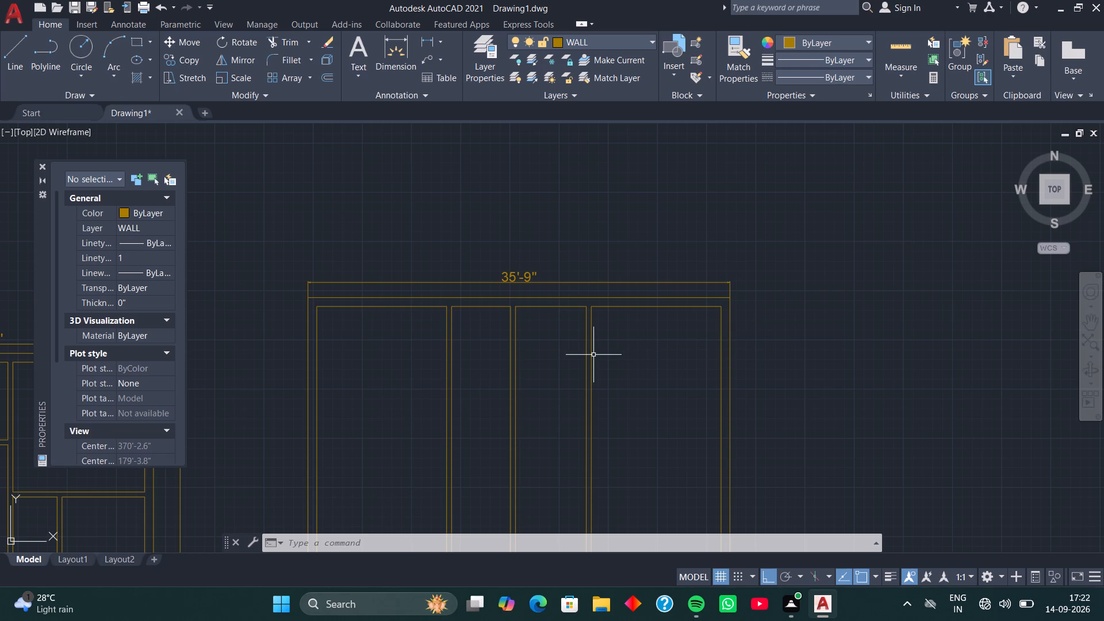
Offset the upper-left room's top inner line 11' down, and that copy another 5", for a horizontal partition.
{"action": "middle_click_drag", "start_coordinate": [500, 392], "coordinate": [513, 373]}
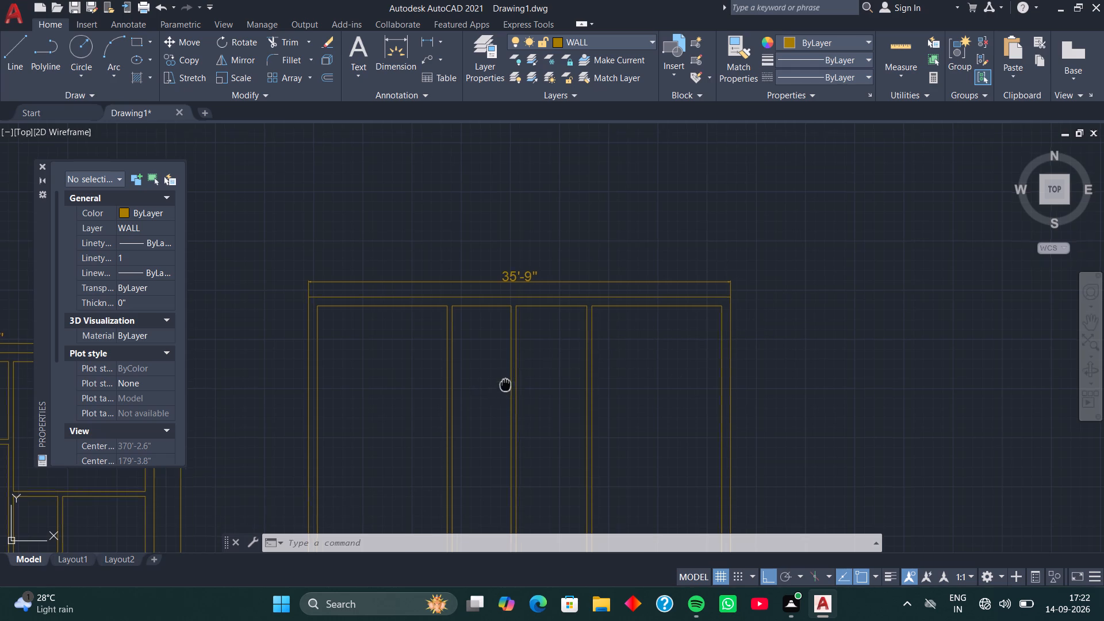
{"action": "middle_click_drag", "start_coordinate": [513, 373], "coordinate": [541, 341]}
{"action": "middle_click_drag", "start_coordinate": [477, 351], "coordinate": [523, 335]}
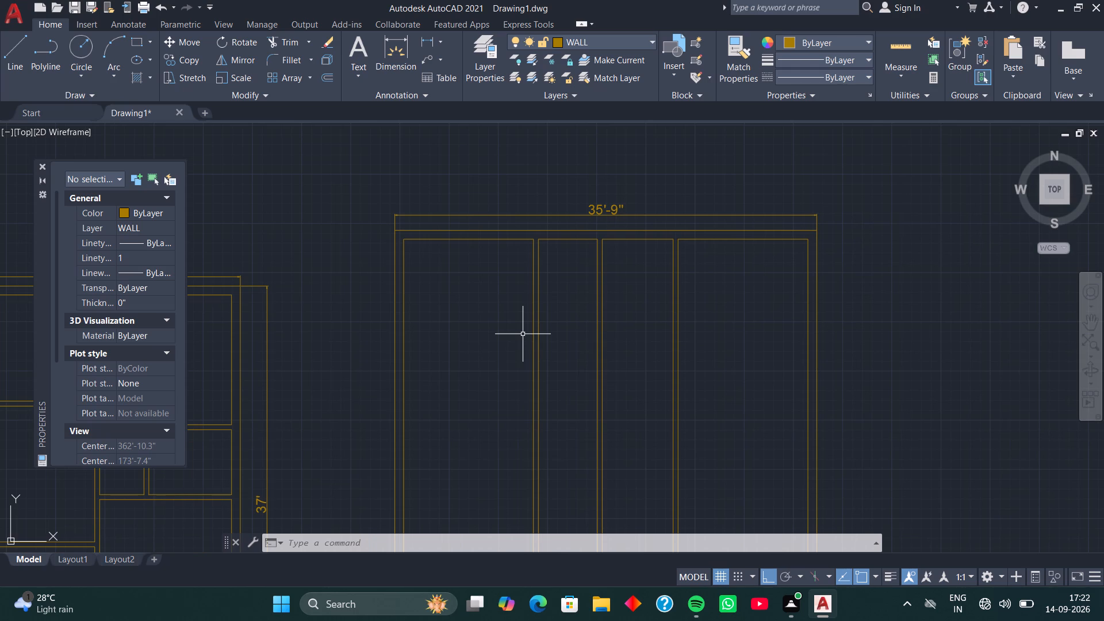
{"action": "key", "text": "o"}
{"action": "key", "text": "space"}
{"action": "key", "text": "space"}
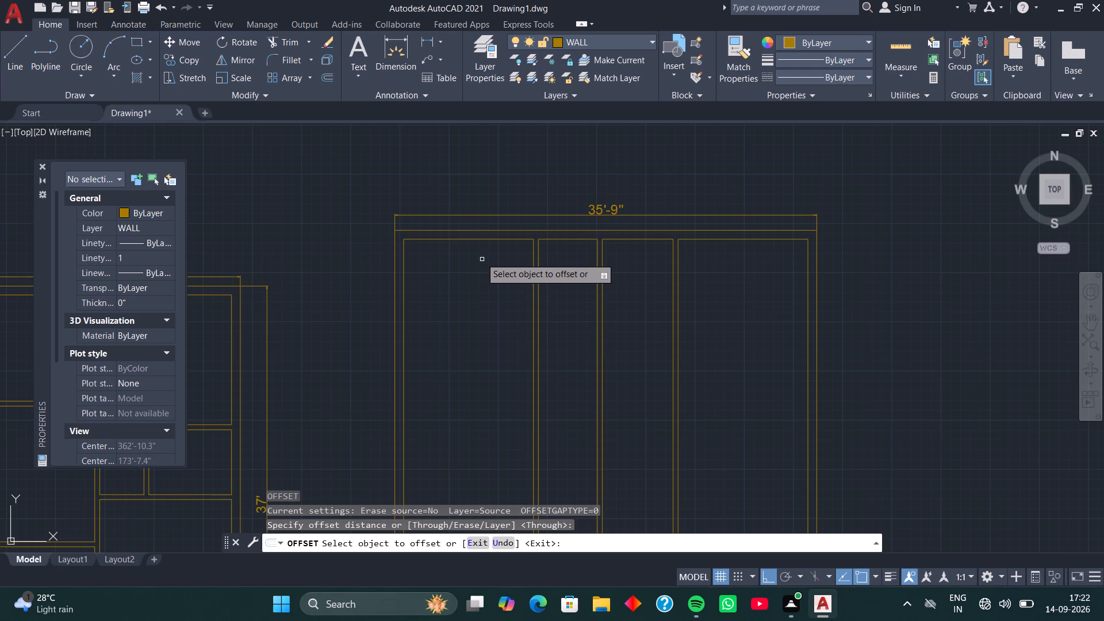
{"action": "left_click", "coordinate": [485, 240]}
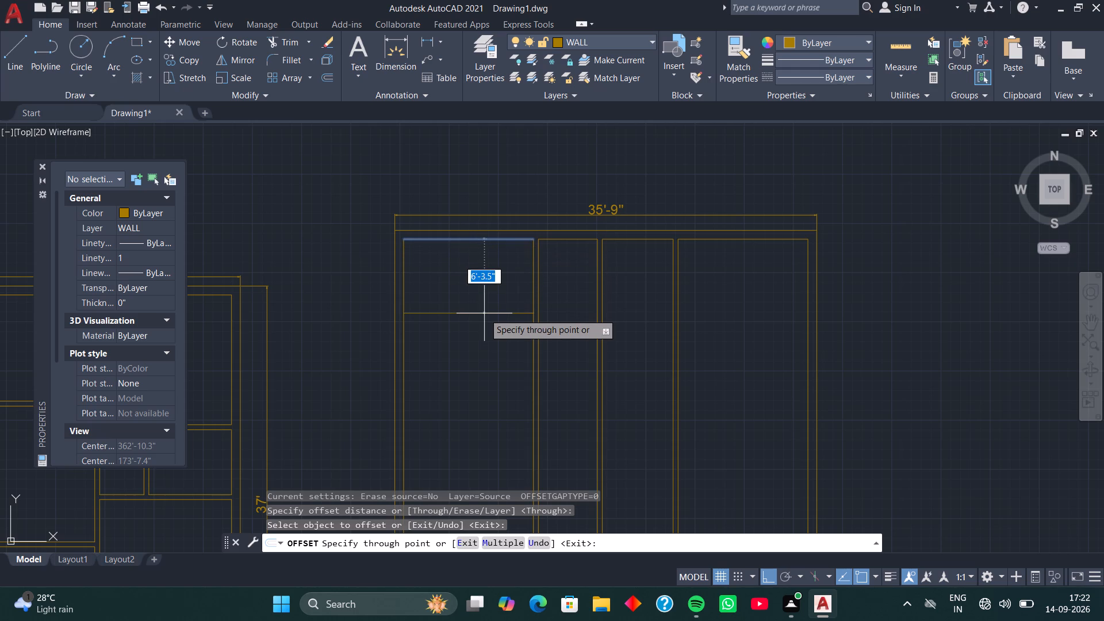
{"action": "type", "text": "11'"}
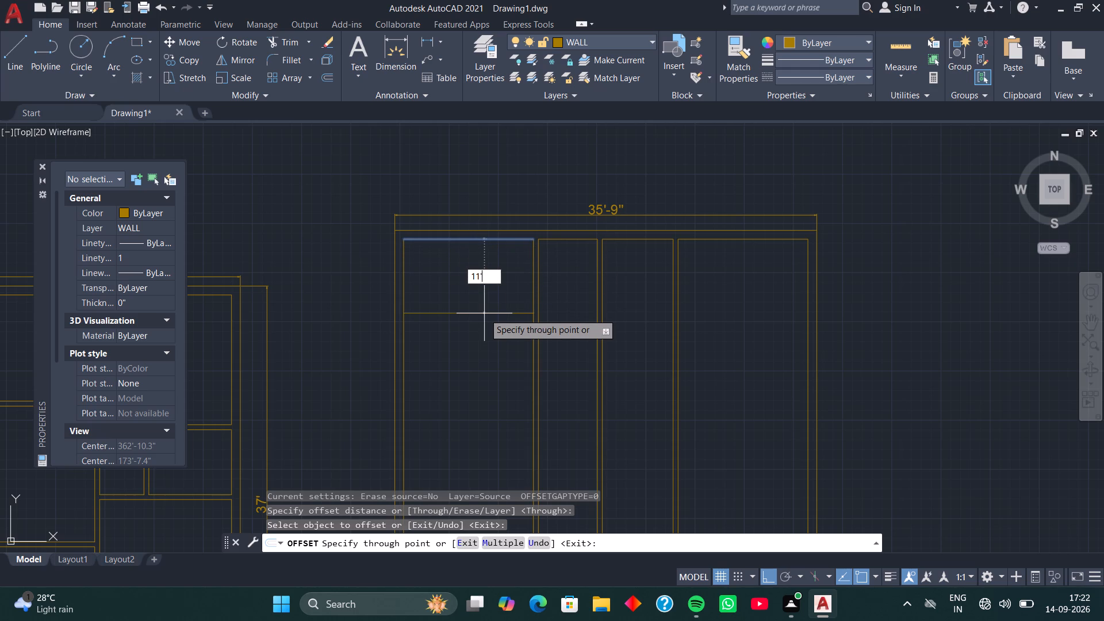
{"action": "key", "text": "Return"}
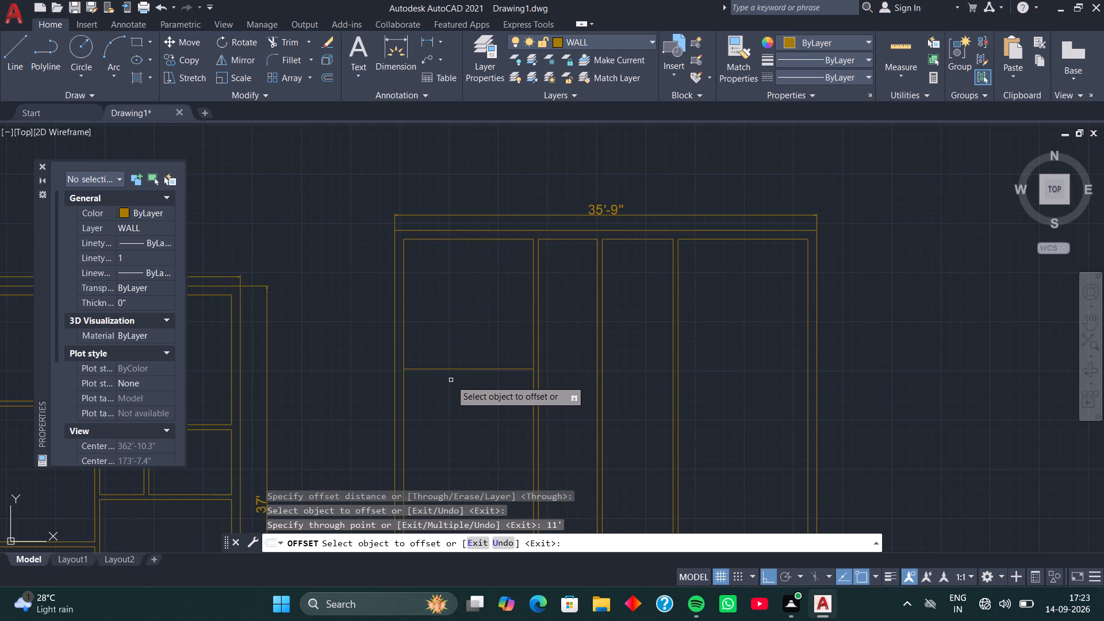
{"action": "scroll", "coordinate": [451, 385], "scroll_direction": "up", "scroll_amount": 2}
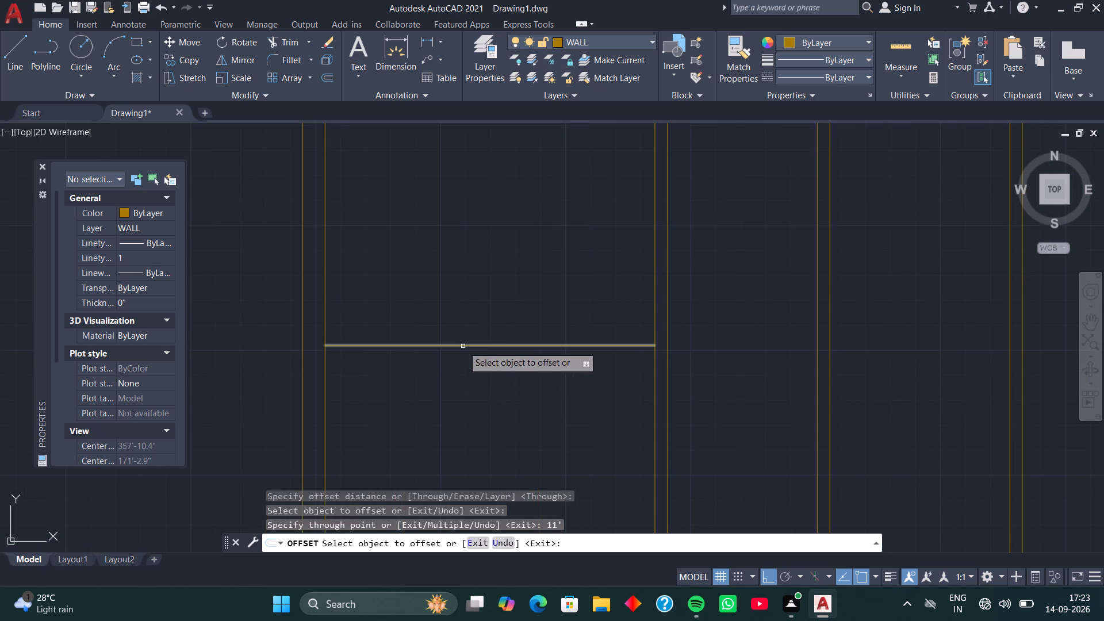
{"action": "left_click", "coordinate": [463, 346]}
{"action": "key", "text": "5"}
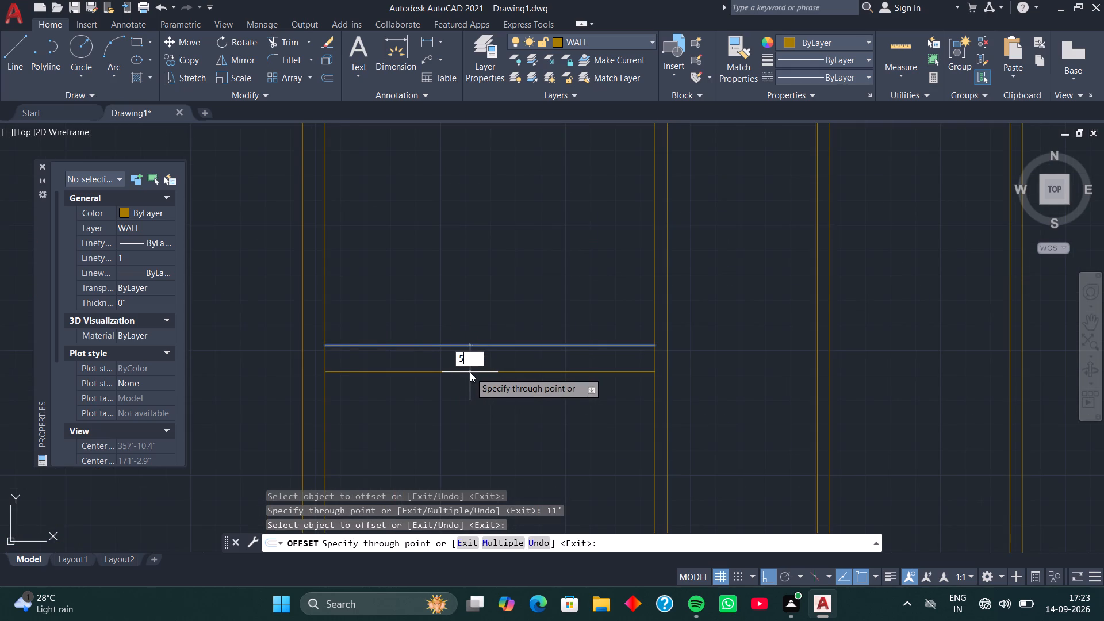
{"action": "key", "text": "Return"}
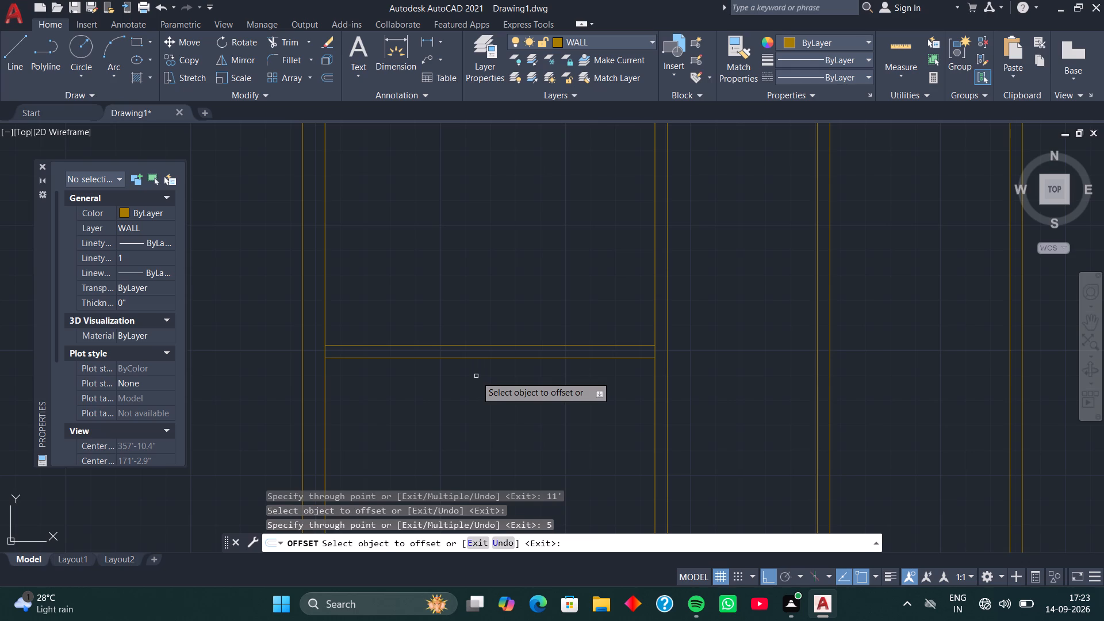
{"action": "key", "text": "space"}
Trim the left outer wall's inner line and the first vertical partition's left face between the horizontal partition's two lines.
{"action": "key", "text": "t"}
{"action": "type", "text": "R"}
{"action": "key", "text": "space"}
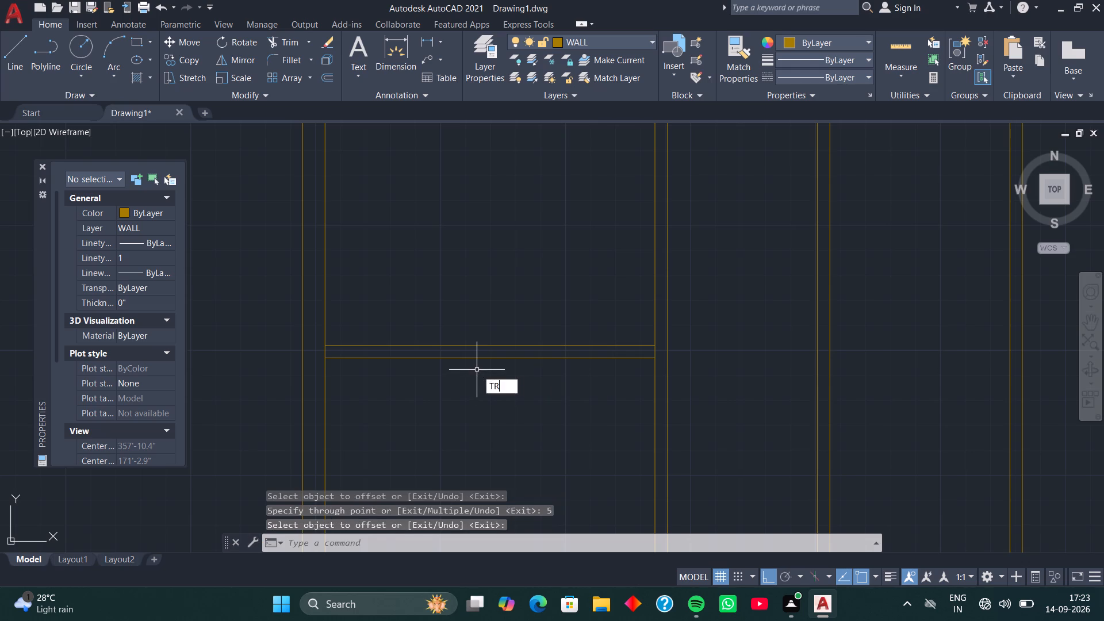
{"action": "left_click", "coordinate": [327, 350]}
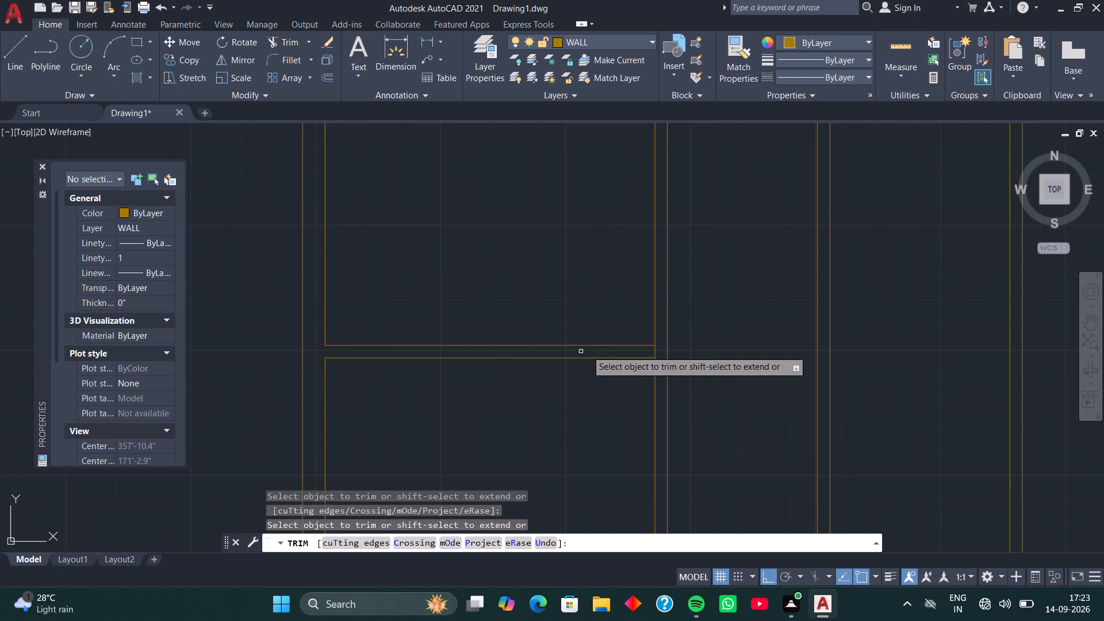
{"action": "left_click", "coordinate": [655, 352]}
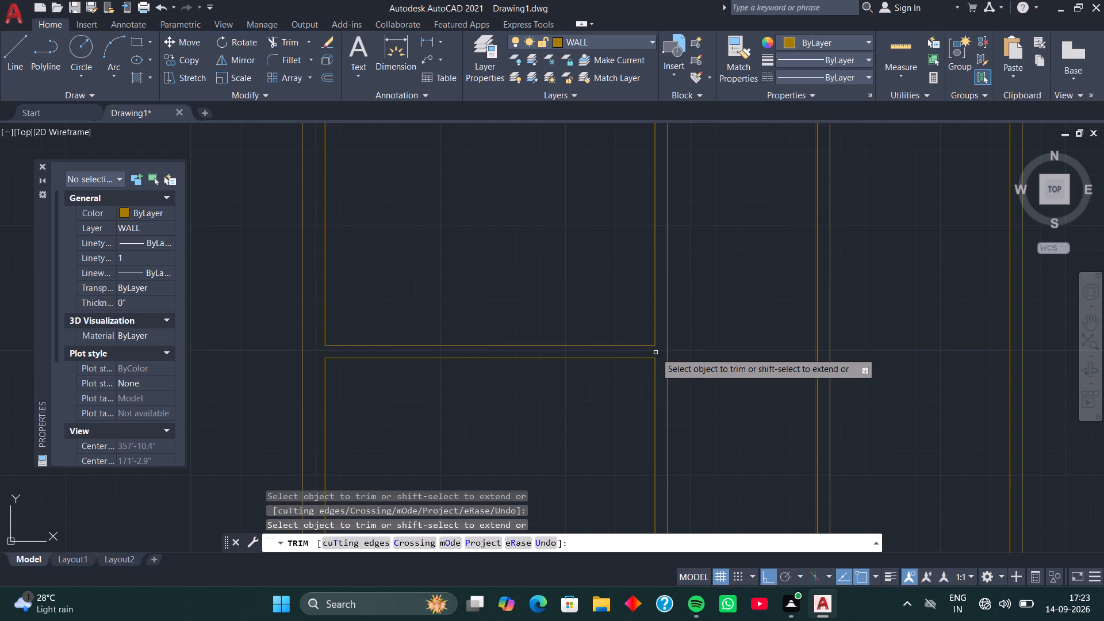
{"action": "key", "text": "space"}
Offset the second bay's top inner line 7' down, and that copy another 5", for a horizontal partition.
{"action": "scroll", "coordinate": [609, 384], "scroll_direction": "down", "scroll_amount": 1}
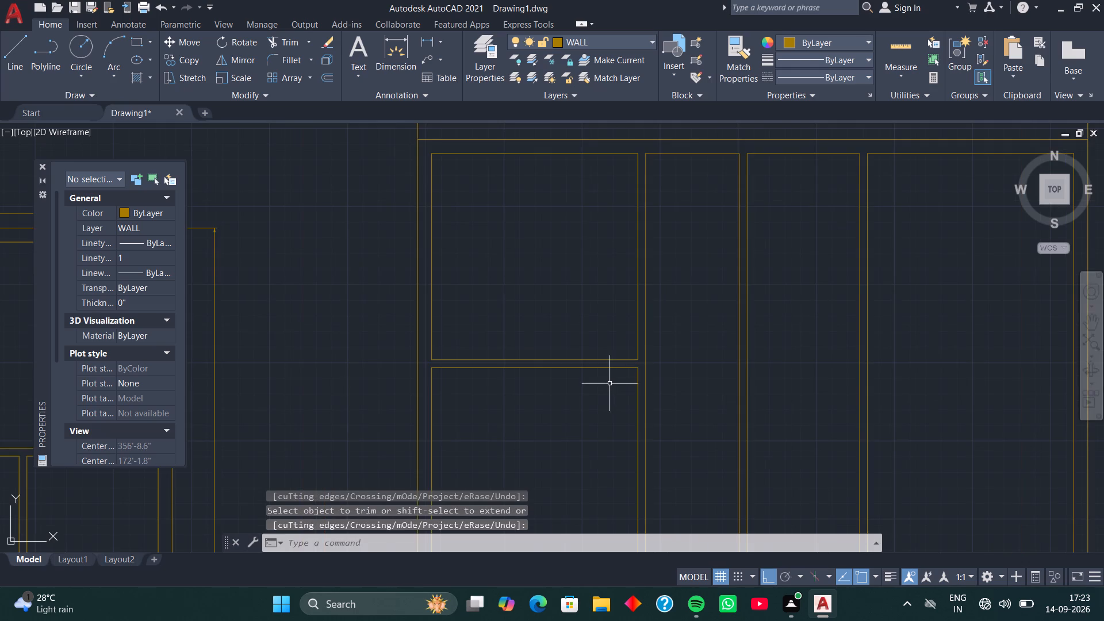
{"action": "scroll", "coordinate": [675, 315], "scroll_direction": "down", "scroll_amount": 1}
{"action": "middle_click_drag", "start_coordinate": [674, 318], "coordinate": [607, 367]}
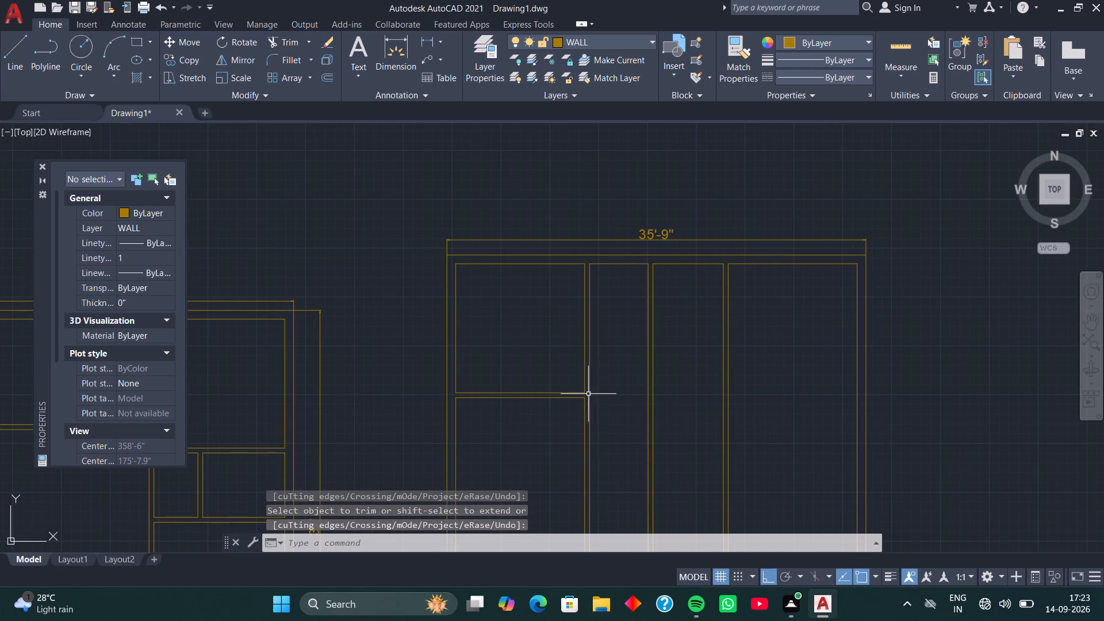
{"action": "type", "text": "O"}
{"action": "key", "text": "space"}
{"action": "key", "text": "space"}
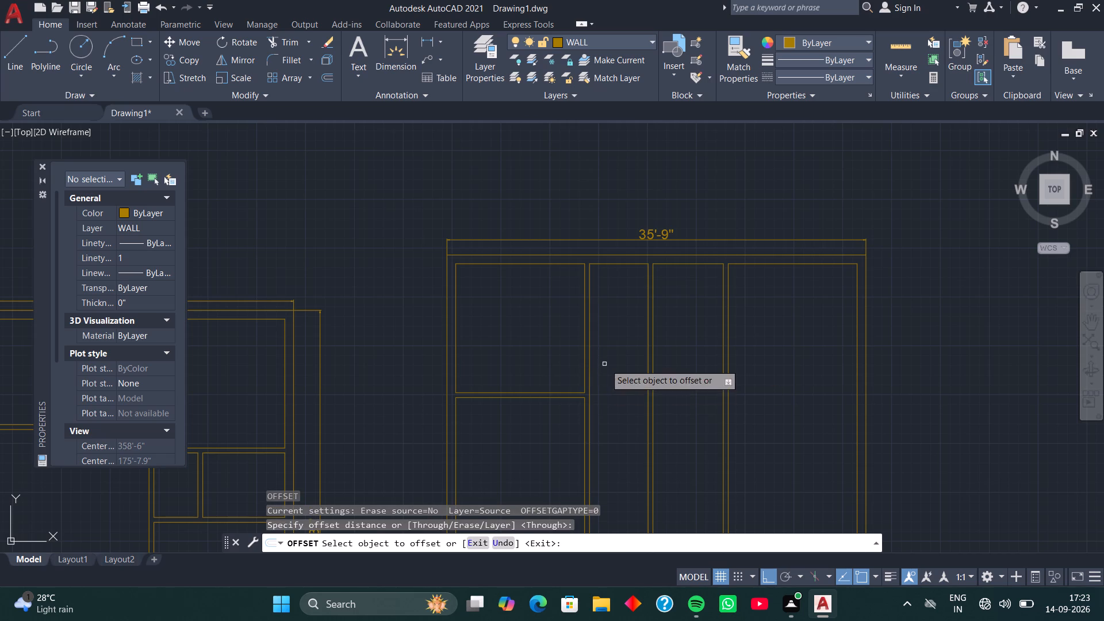
{"action": "left_click", "coordinate": [619, 263]}
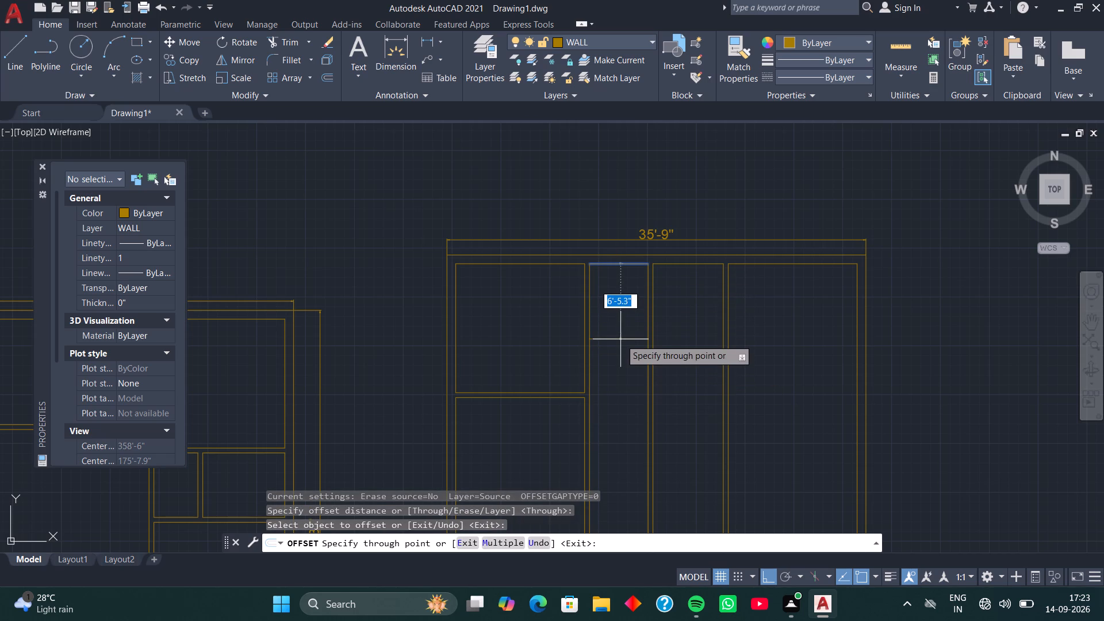
{"action": "type", "text": "7'"}
{"action": "key", "text": "Return"}
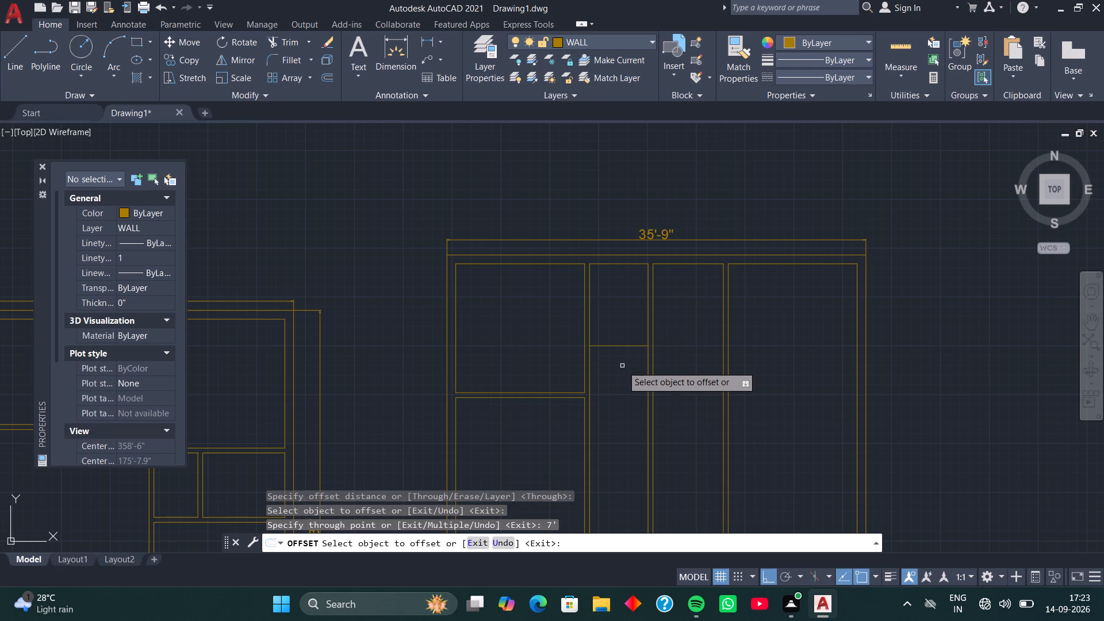
{"action": "left_click", "coordinate": [618, 347]}
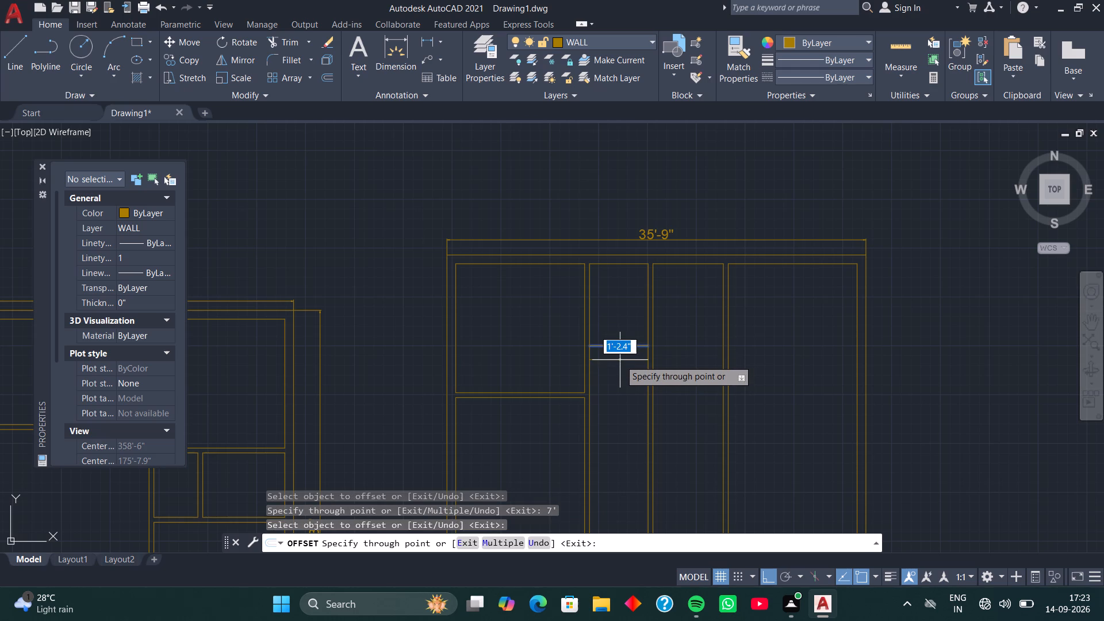
{"action": "key", "text": "5"}
{"action": "key", "text": "Return"}
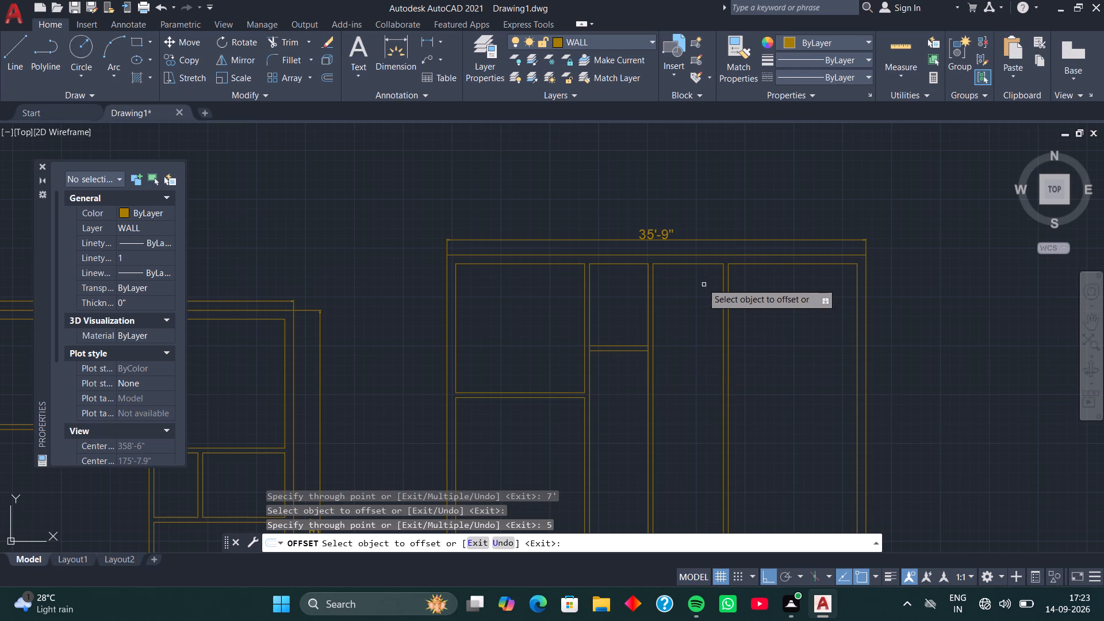
Offset the third bay's top inner line 5' down for the upper line of a horizontal partition.
{"action": "left_click", "coordinate": [699, 264]}
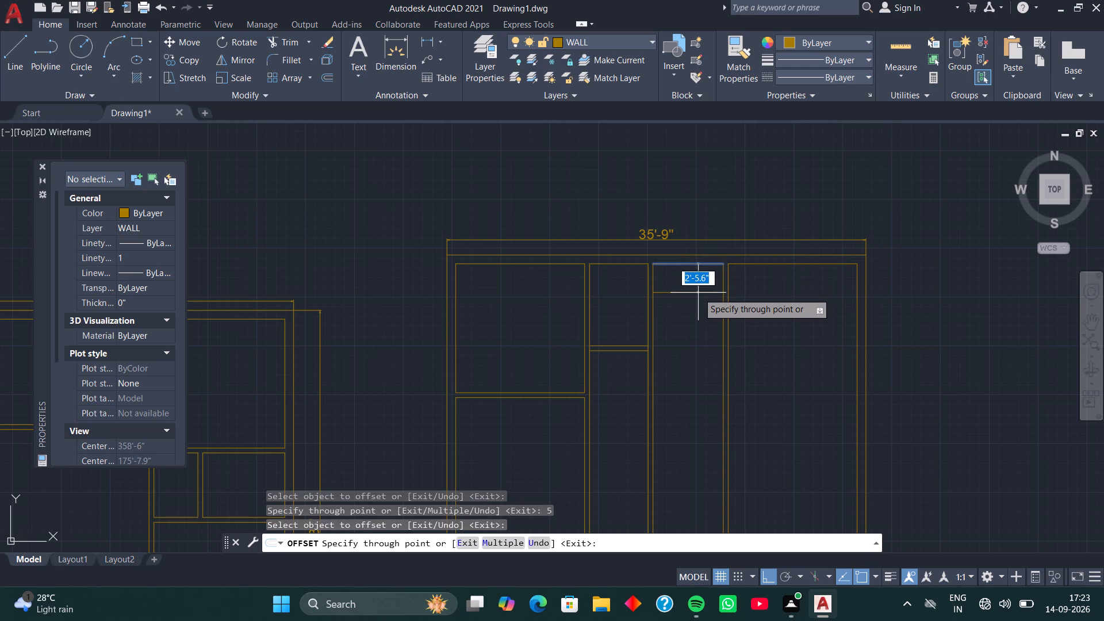
{"action": "key", "text": "5"}
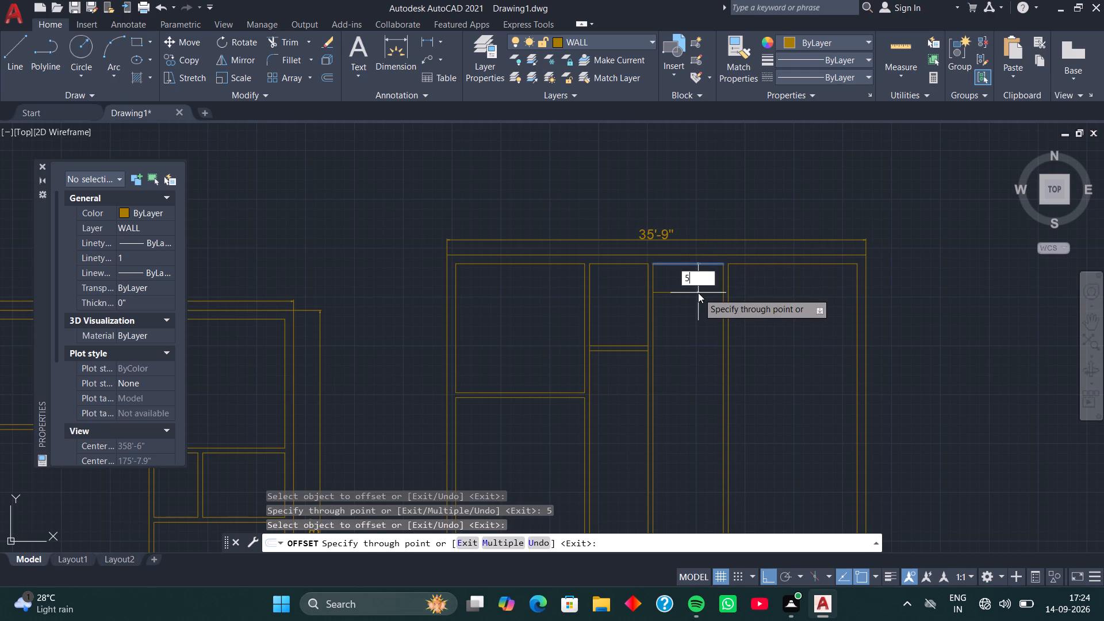
{"action": "key", "text": "apostrophe"}
{"action": "key", "text": "Return"}
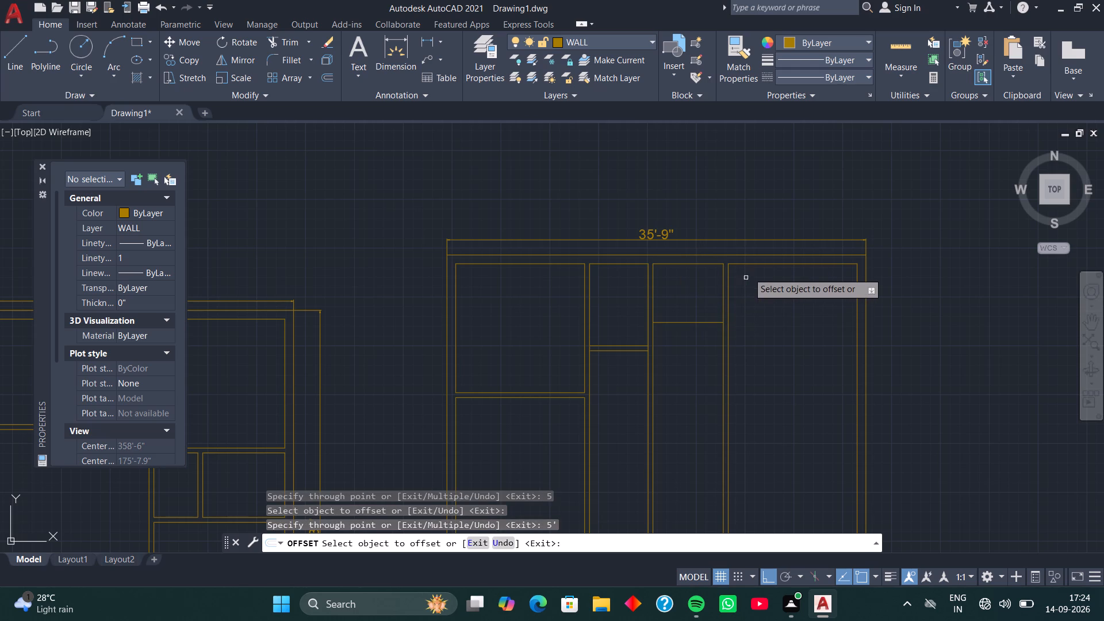
Offset the fourth bay's top inner line 13' down, and that copy another 5", for a horizontal partition.
{"action": "left_click", "coordinate": [753, 263]}
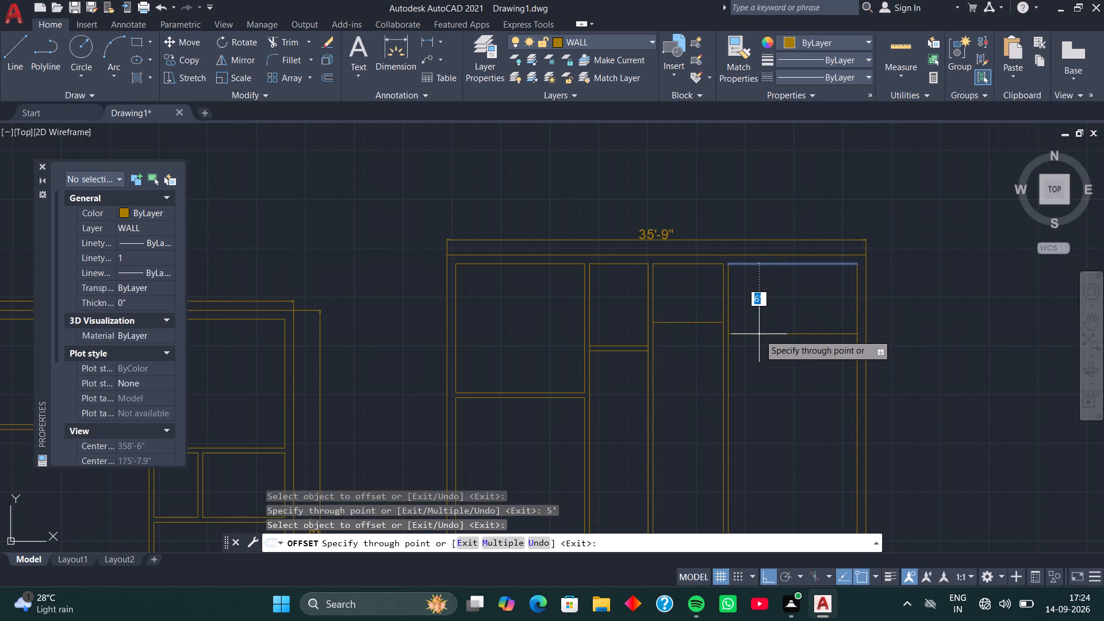
{"action": "type", "text": "13'"}
{"action": "key", "text": "Return"}
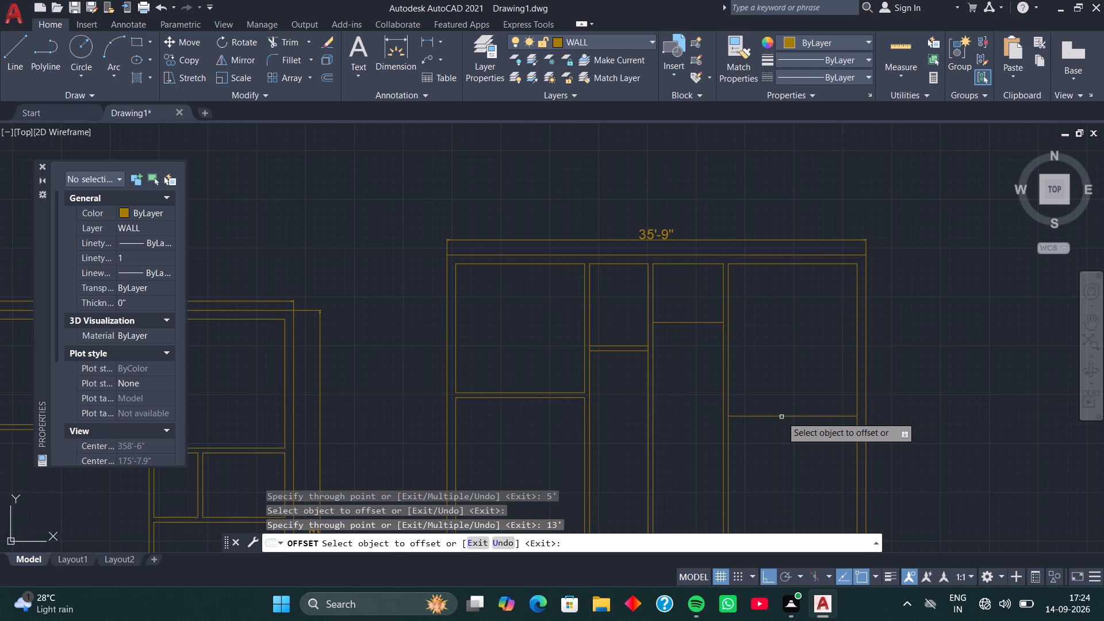
{"action": "left_click", "coordinate": [783, 413]}
{"action": "left_click", "coordinate": [784, 415]}
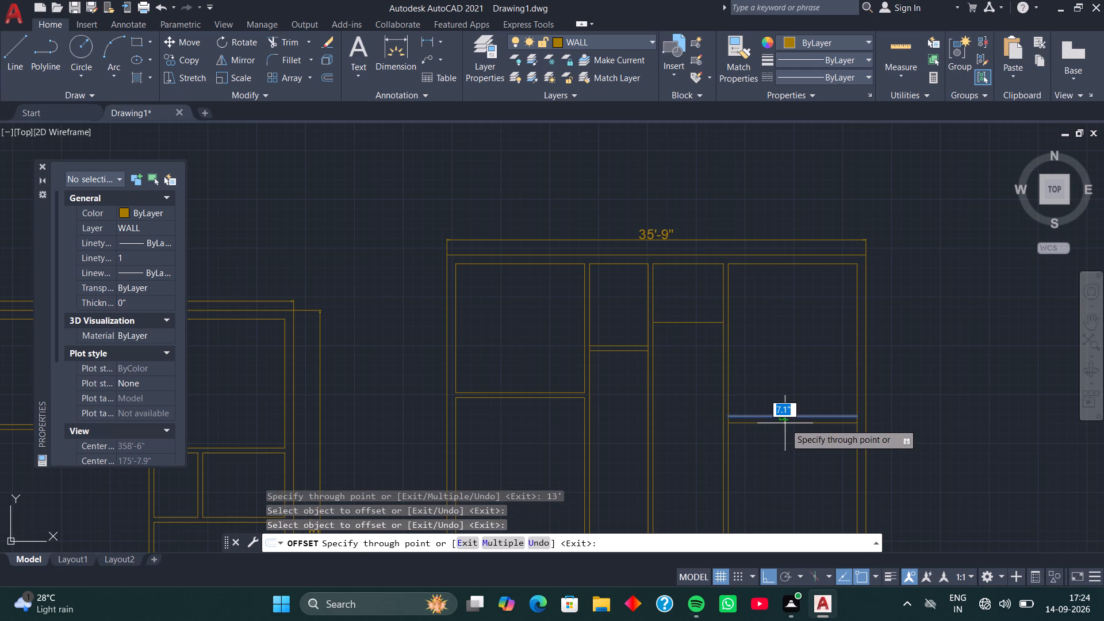
{"action": "key", "text": "5"}
{"action": "key", "text": "Return"}
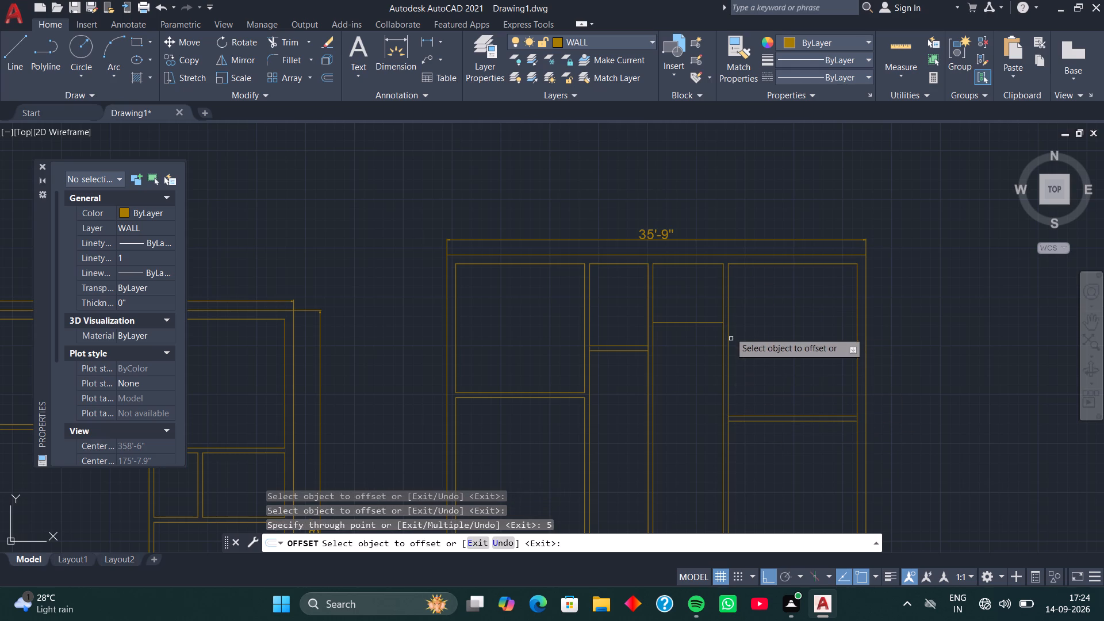
Offset the third bay's horizontal partition line 5" down to give the partition its thickness.
{"action": "left_click", "coordinate": [695, 323]}
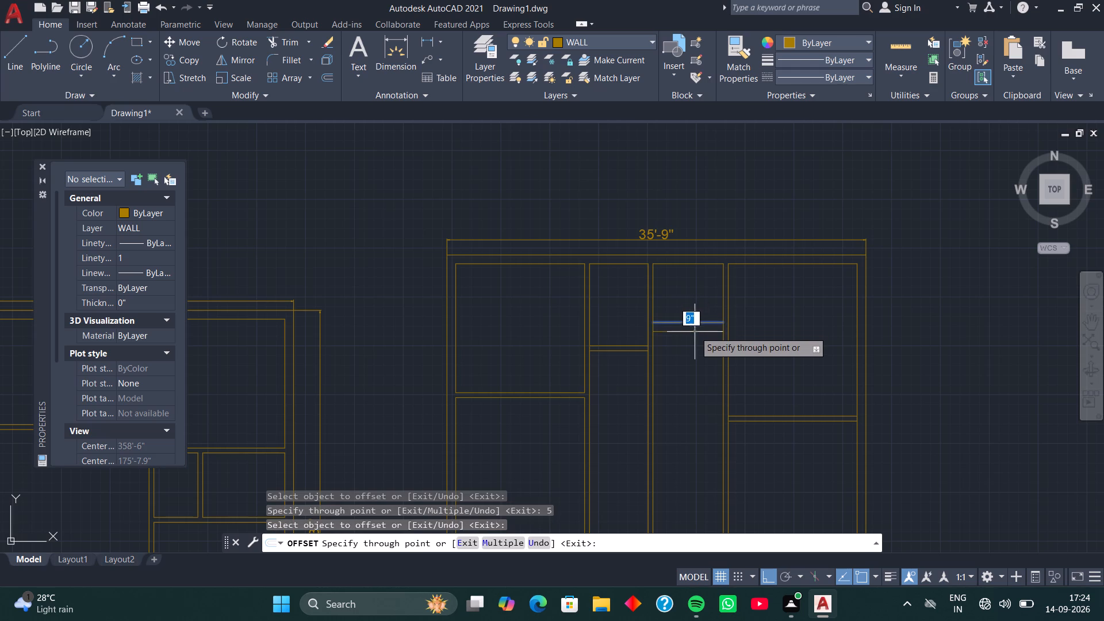
{"action": "key", "text": "5"}
{"action": "key", "text": "Return"}
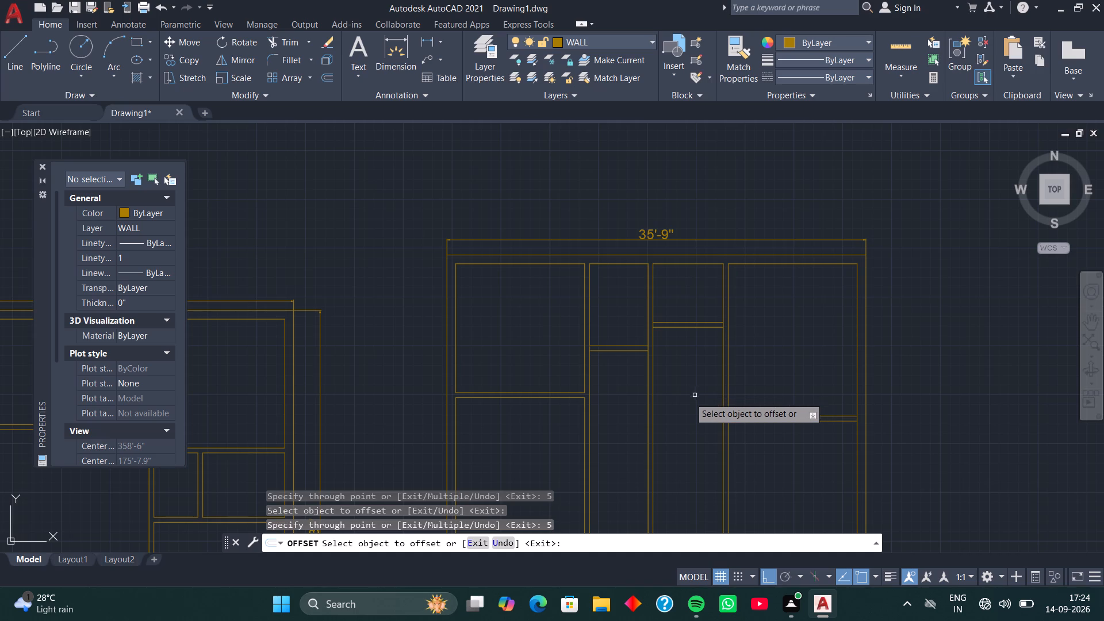
{"action": "key", "text": "space"}
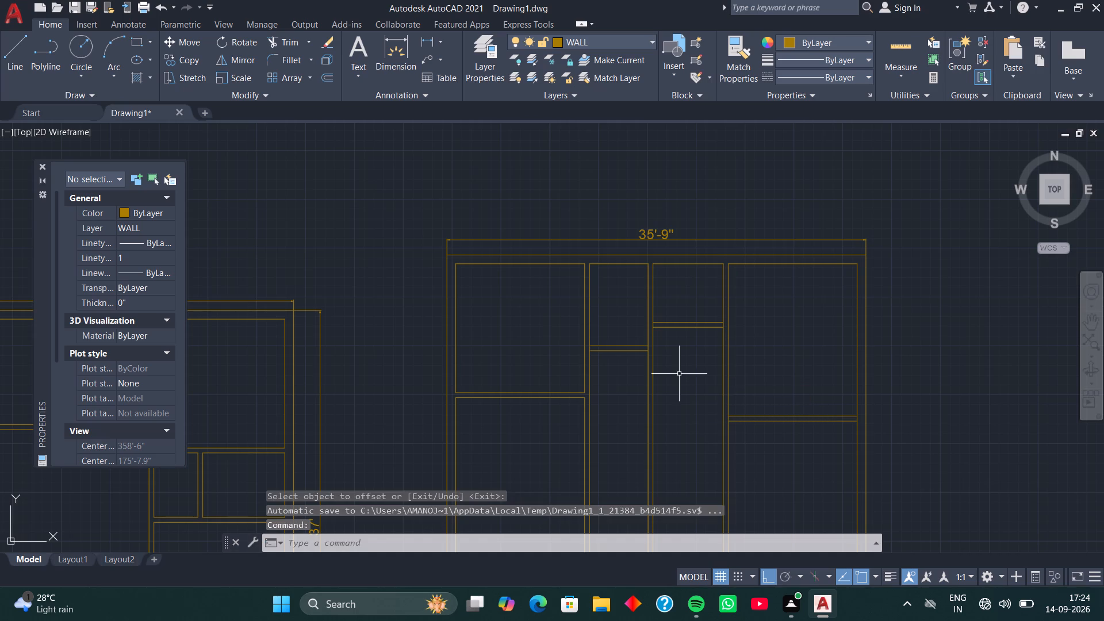
Trim the vertical partition faces between the paired horizontal partition lines in the second, third and fourth bays.
{"action": "key", "text": "t"}
{"action": "key", "text": "r"}
{"action": "key", "text": "space"}
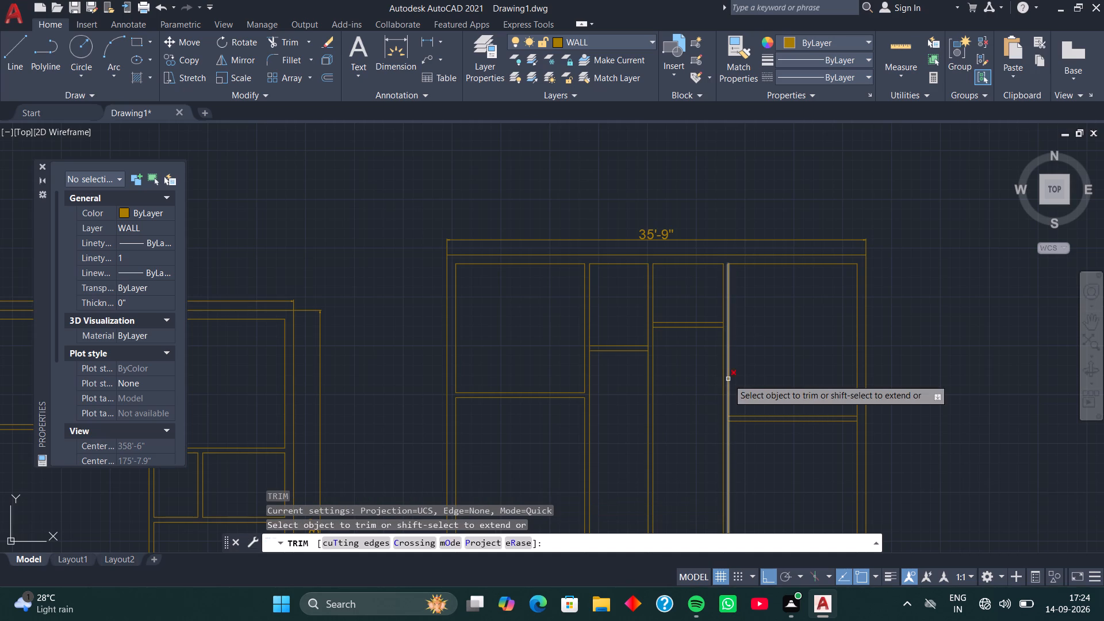
{"action": "scroll", "coordinate": [722, 414], "scroll_direction": "up", "scroll_amount": 4}
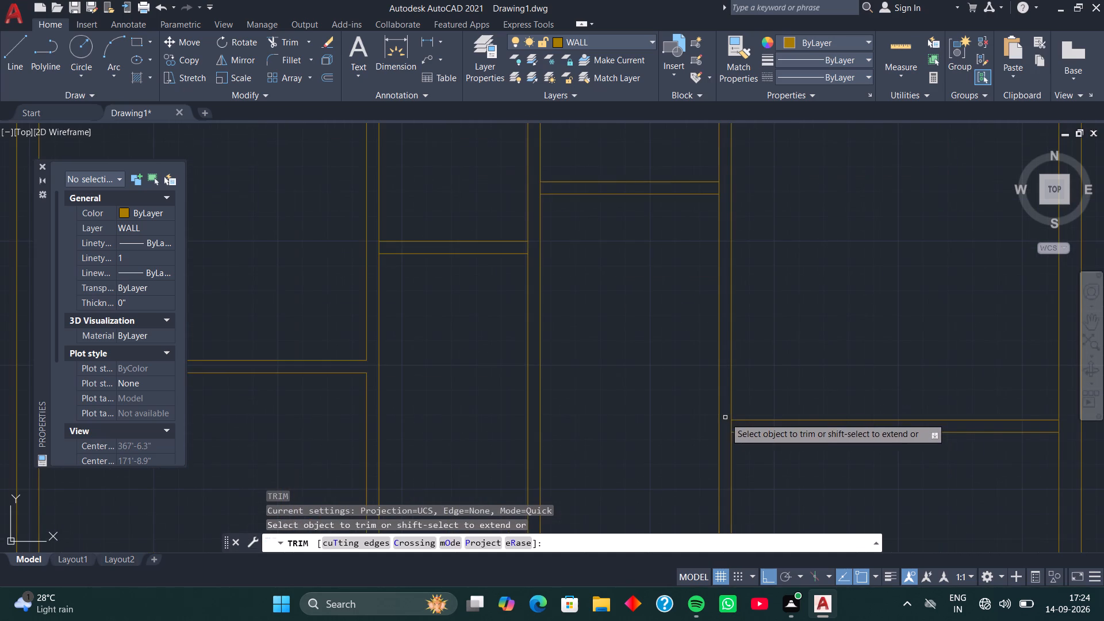
{"action": "left_click", "coordinate": [732, 428]}
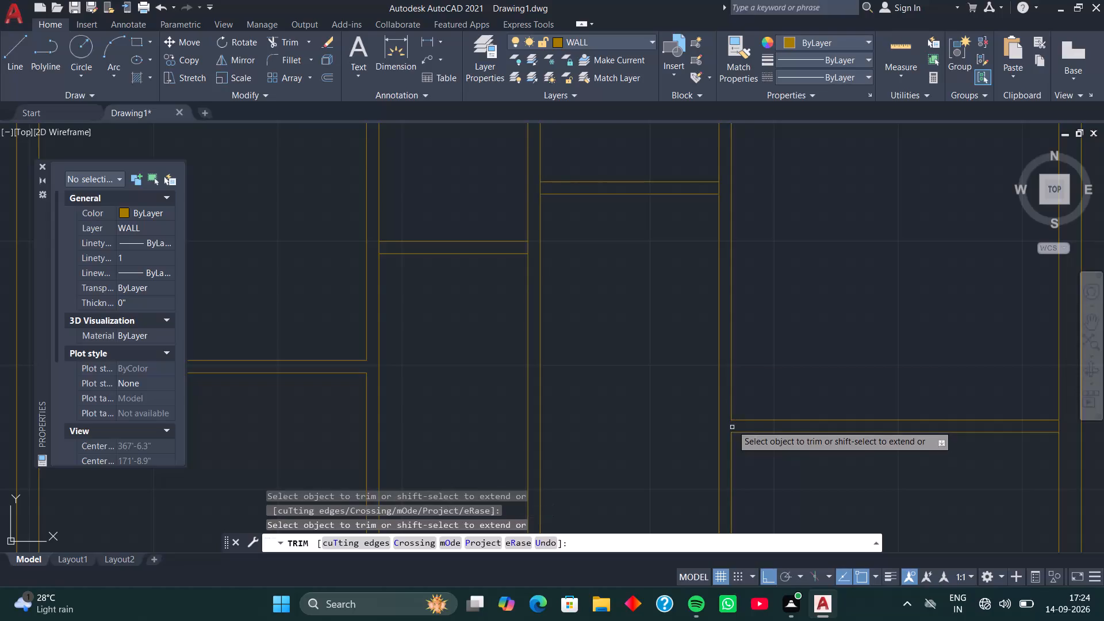
{"action": "left_click", "coordinate": [719, 186]}
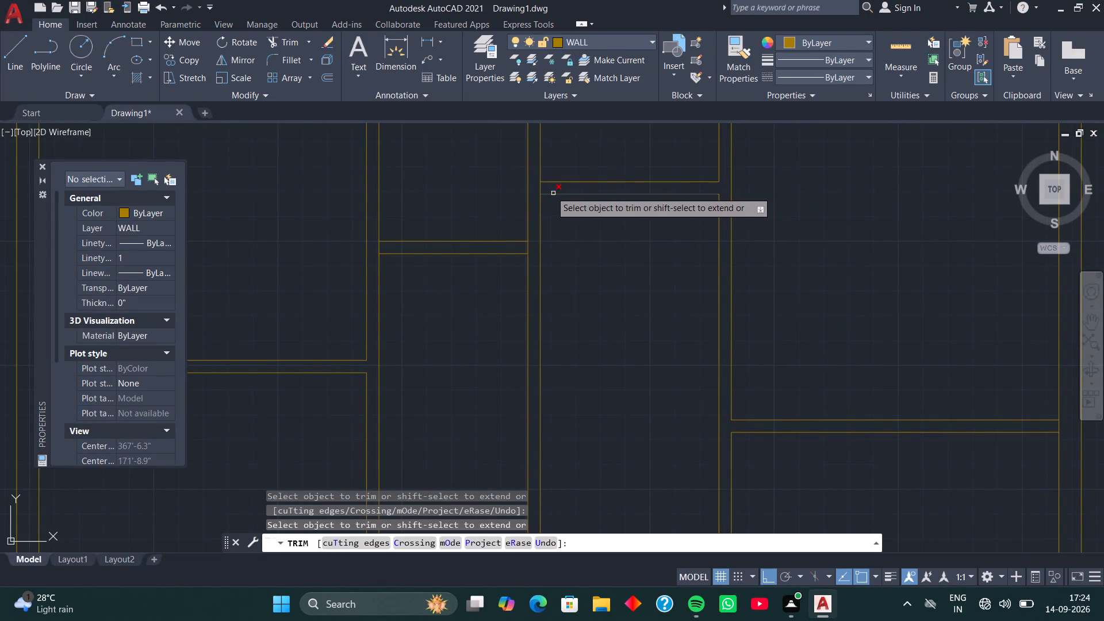
{"action": "left_click", "coordinate": [542, 189]}
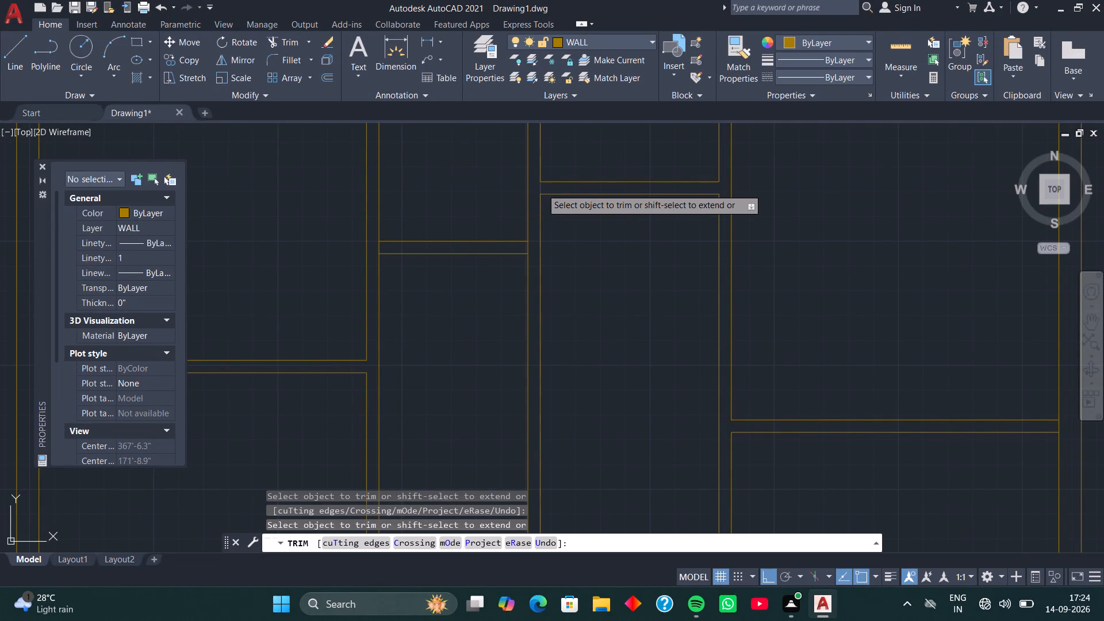
{"action": "left_click", "coordinate": [528, 248]}
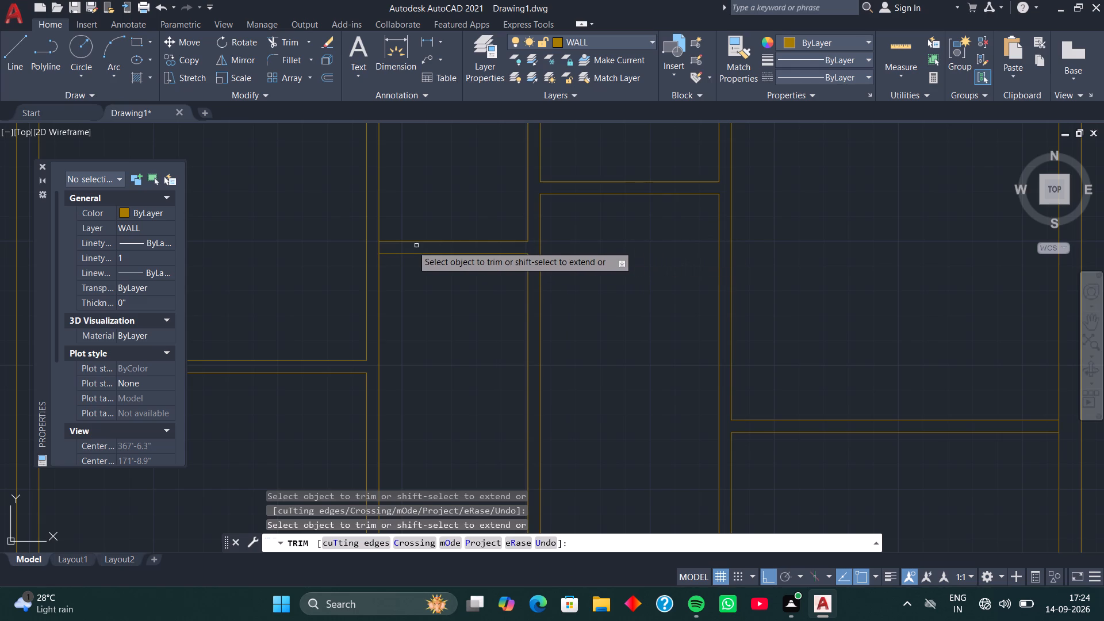
{"action": "left_click", "coordinate": [379, 250]}
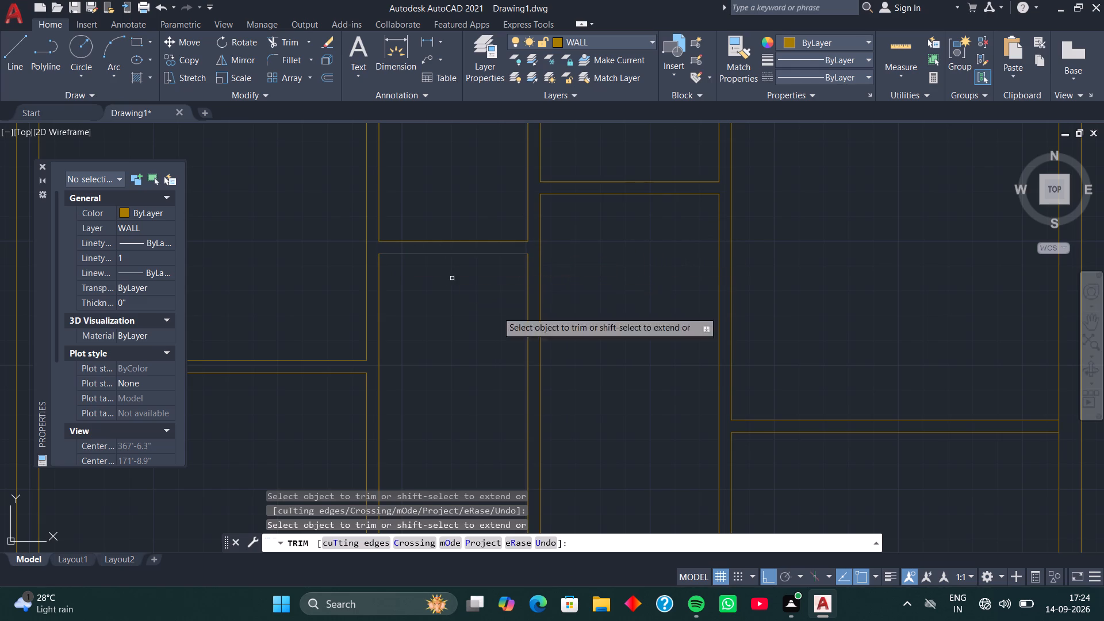
Trim the right outer wall's inner line between the two lines of the fourth bay's horizontal partition.
{"action": "scroll", "coordinate": [549, 335], "scroll_direction": "down", "scroll_amount": 2}
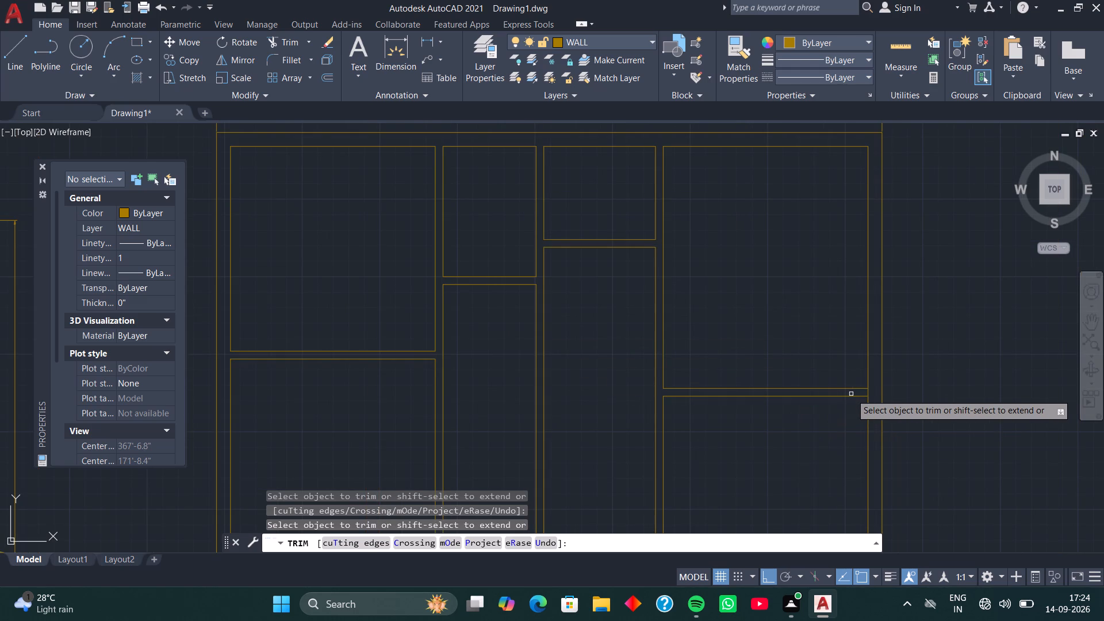
{"action": "scroll", "coordinate": [871, 390], "scroll_direction": "up", "scroll_amount": 2}
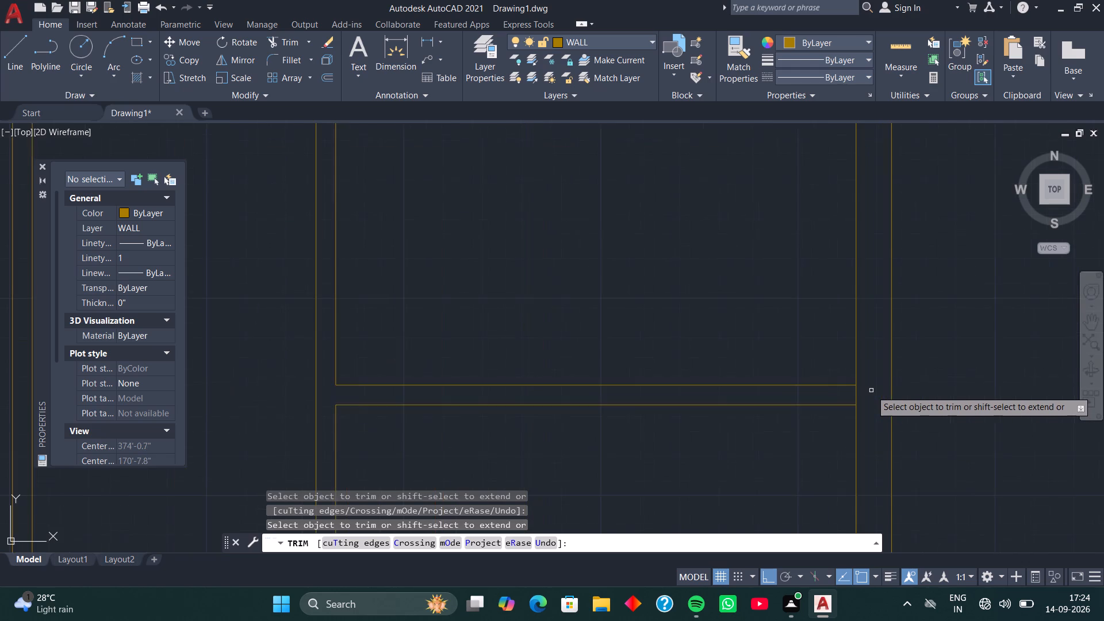
{"action": "scroll", "coordinate": [871, 390], "scroll_direction": "up", "scroll_amount": 2}
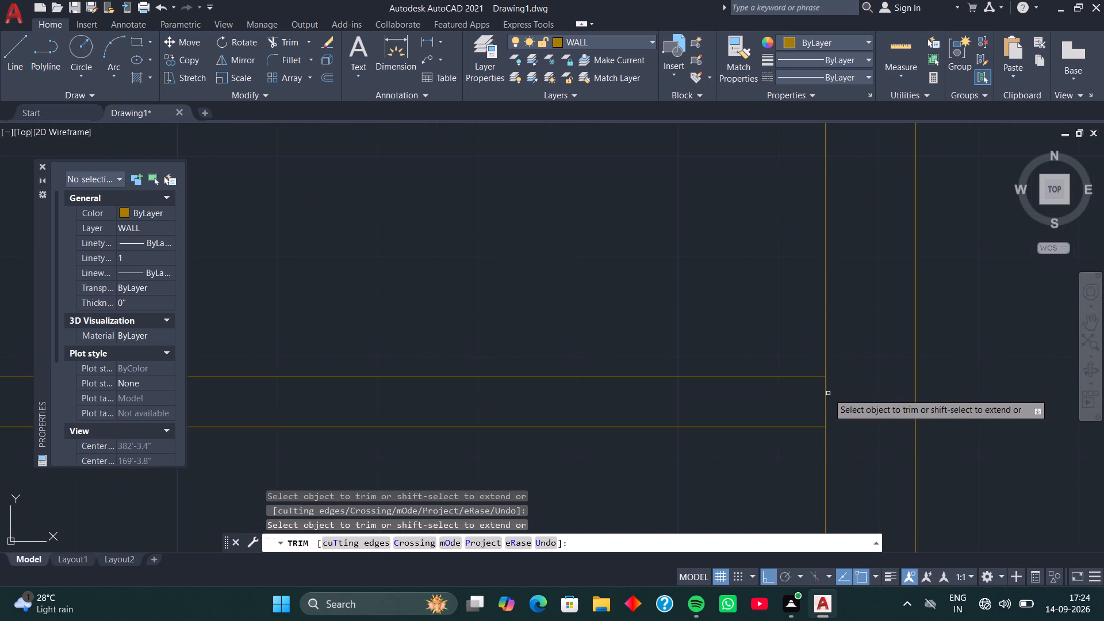
{"action": "left_click", "coordinate": [826, 394]}
{"action": "key", "text": "space"}
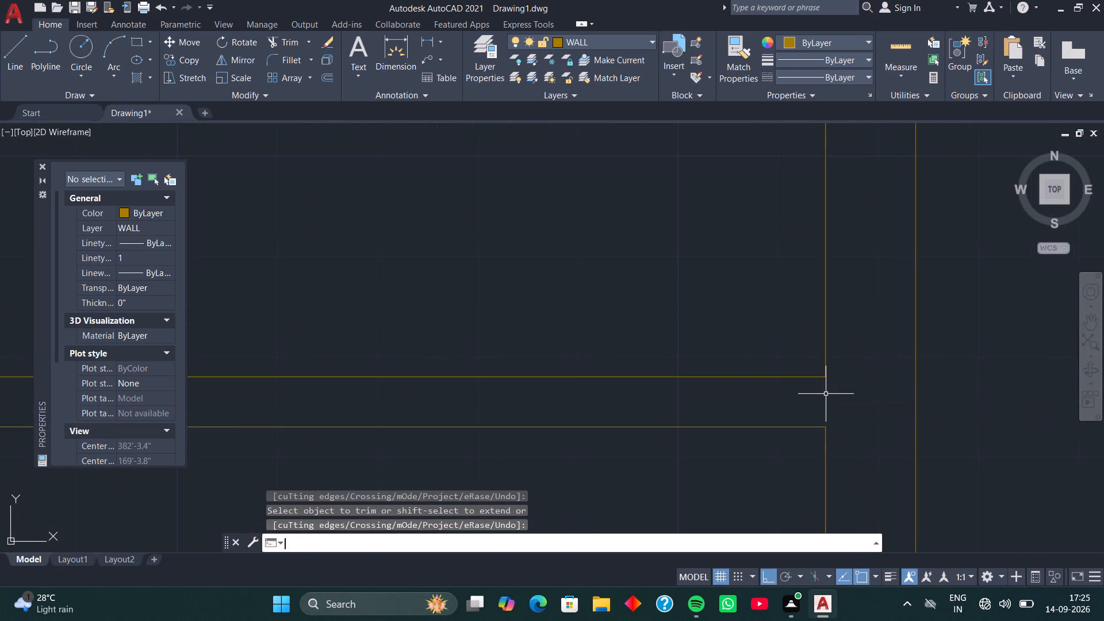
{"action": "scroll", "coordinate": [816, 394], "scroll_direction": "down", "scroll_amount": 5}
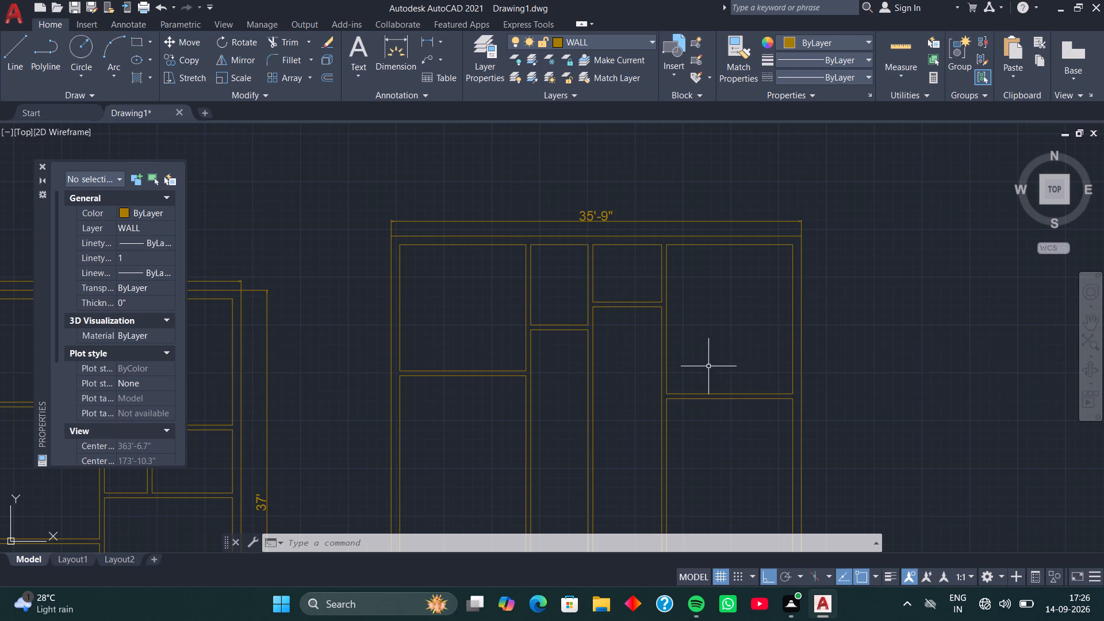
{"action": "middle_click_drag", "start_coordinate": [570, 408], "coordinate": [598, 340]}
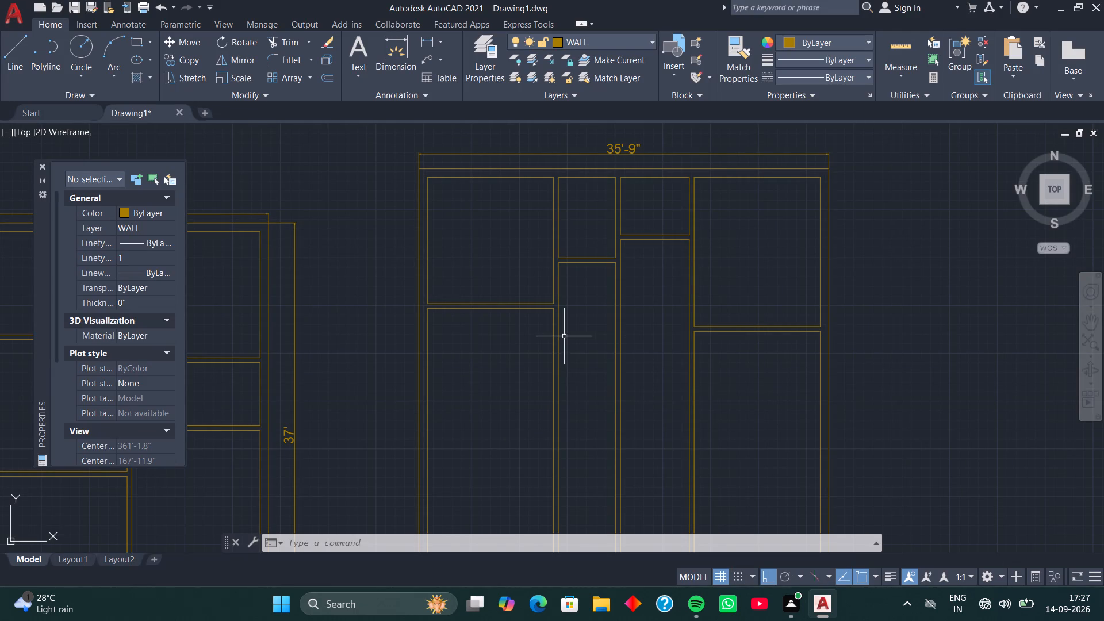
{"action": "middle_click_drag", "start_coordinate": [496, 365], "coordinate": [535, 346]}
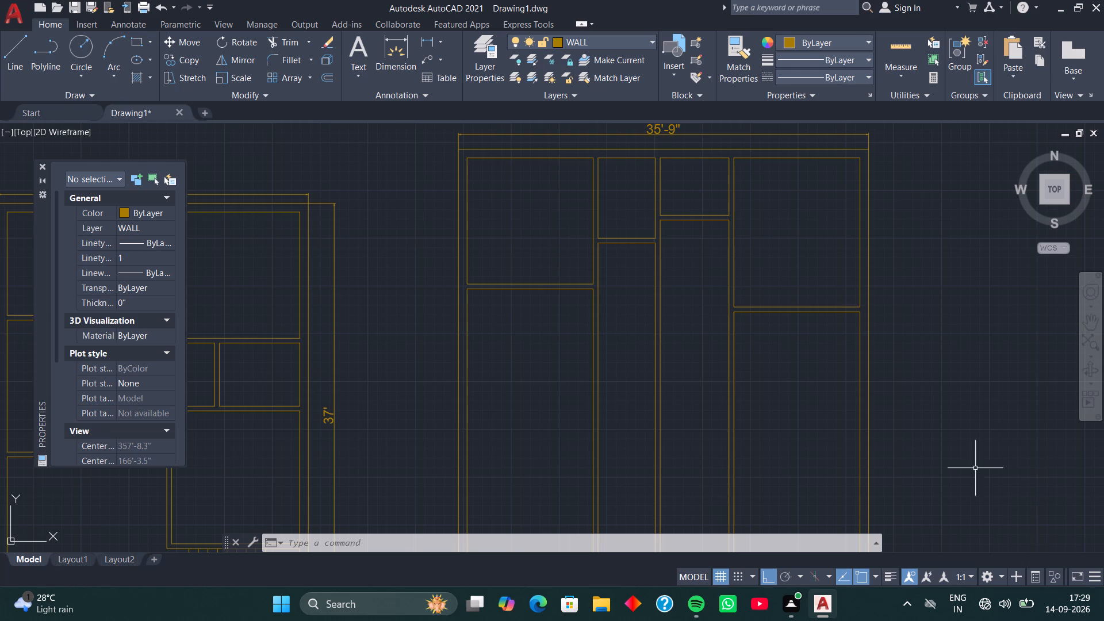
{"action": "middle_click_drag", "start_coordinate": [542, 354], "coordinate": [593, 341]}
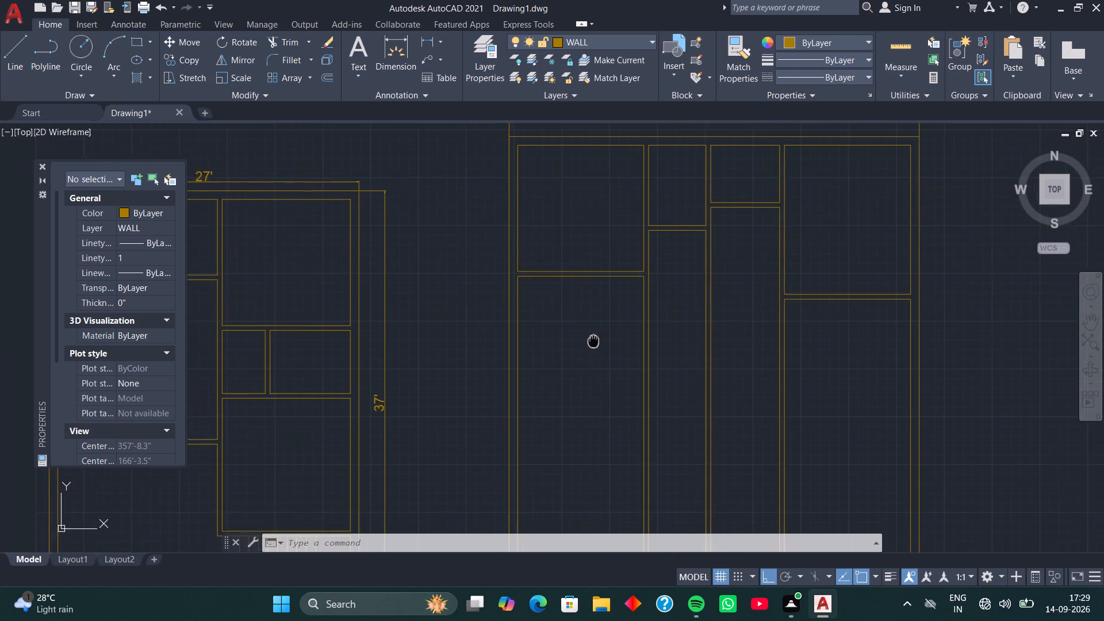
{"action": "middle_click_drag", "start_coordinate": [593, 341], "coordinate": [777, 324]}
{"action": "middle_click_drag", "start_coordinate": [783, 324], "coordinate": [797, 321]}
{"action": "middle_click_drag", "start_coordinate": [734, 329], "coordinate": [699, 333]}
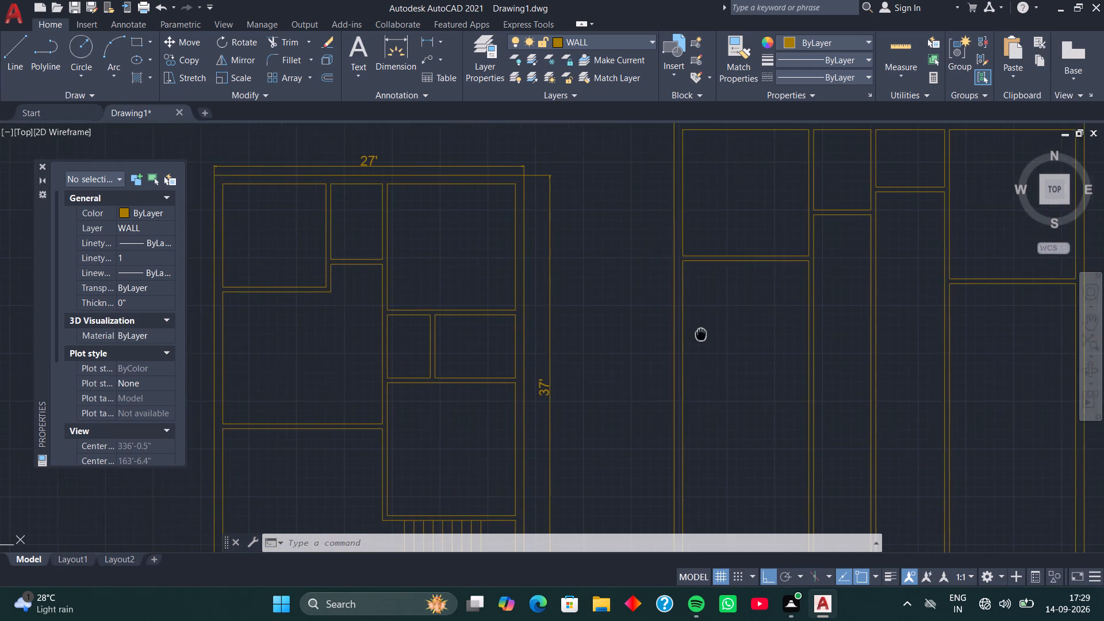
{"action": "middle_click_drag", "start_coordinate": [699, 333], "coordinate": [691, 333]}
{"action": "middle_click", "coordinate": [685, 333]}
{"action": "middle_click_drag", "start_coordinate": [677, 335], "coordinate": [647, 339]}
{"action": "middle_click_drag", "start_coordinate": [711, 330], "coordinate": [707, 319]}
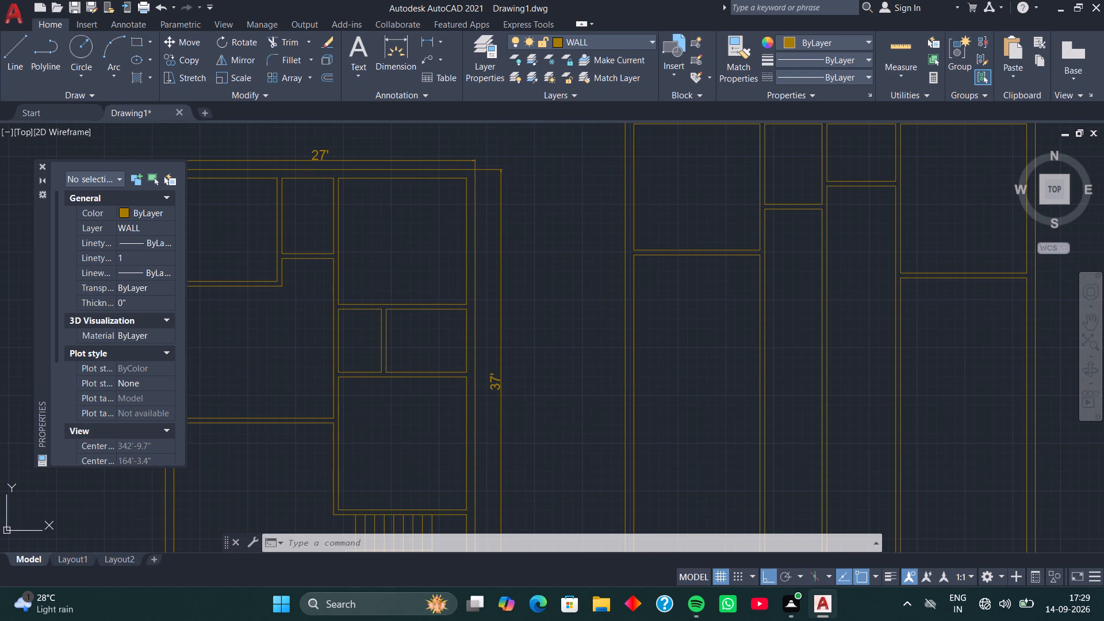
Offset the lower line of the first bay's horizontal partition 10' down, and that copy another 5", for a second partition.
{"action": "type", "text": "O"}
{"action": "key", "text": "space"}
{"action": "key", "text": "space"}
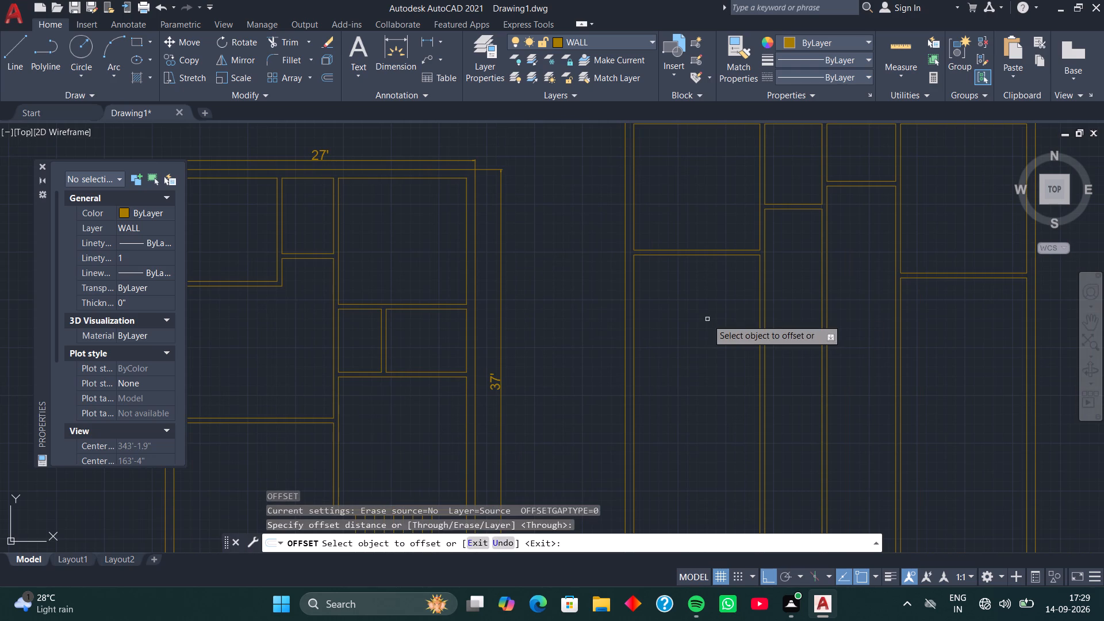
{"action": "double_click", "coordinate": [681, 257]}
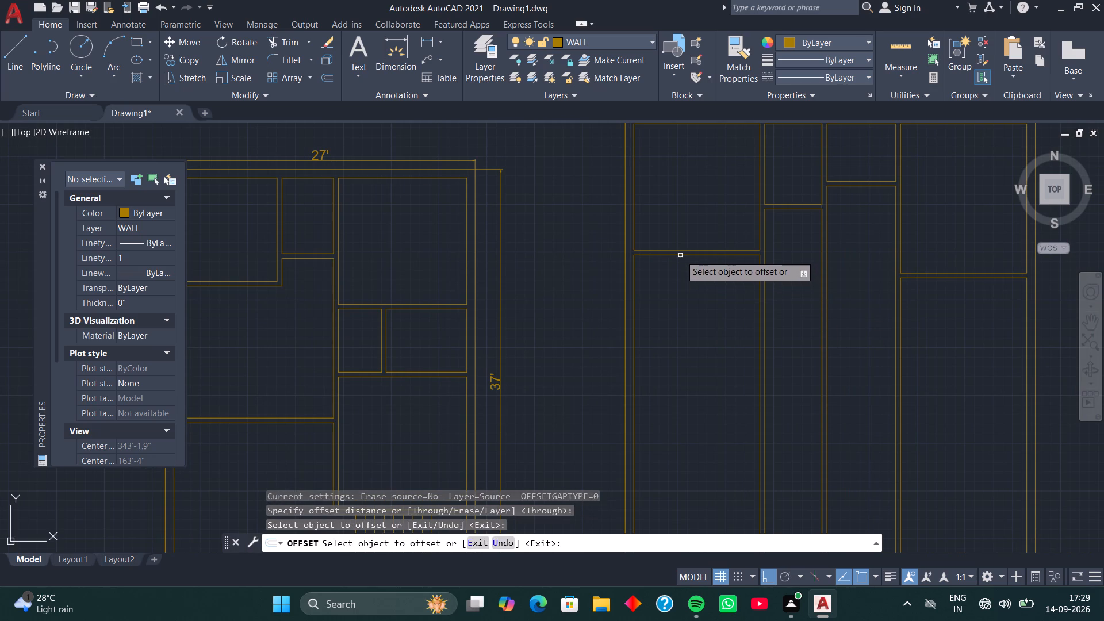
{"action": "type", "text": "10'"}
{"action": "key", "text": "Return"}
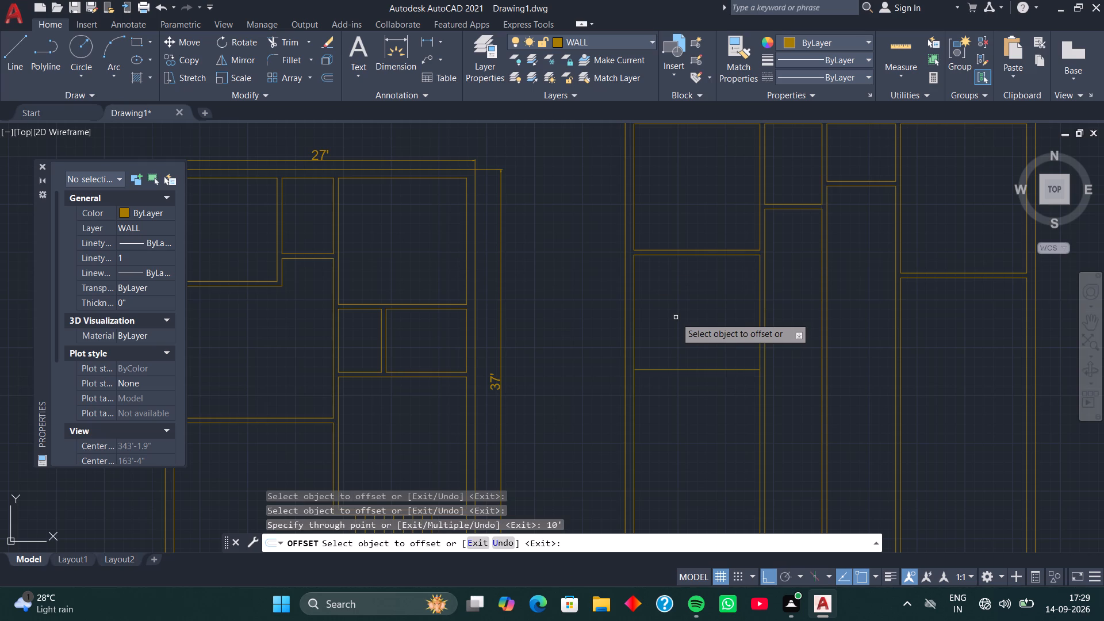
{"action": "left_click", "coordinate": [700, 367]}
{"action": "left_click", "coordinate": [701, 369]}
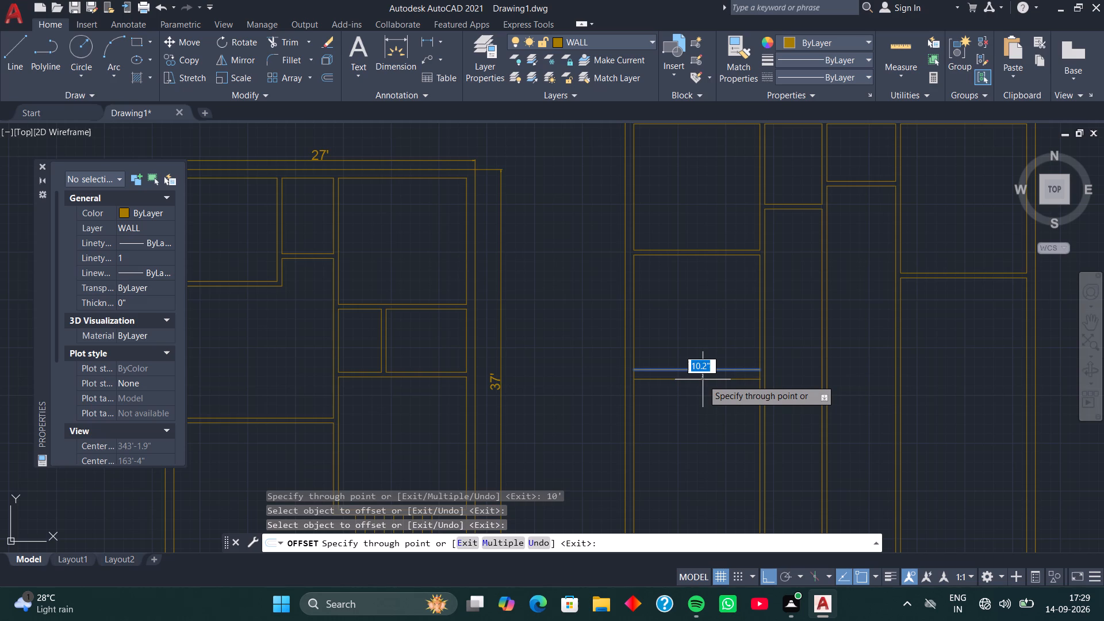
{"action": "key", "text": "5"}
{"action": "key", "text": "Return"}
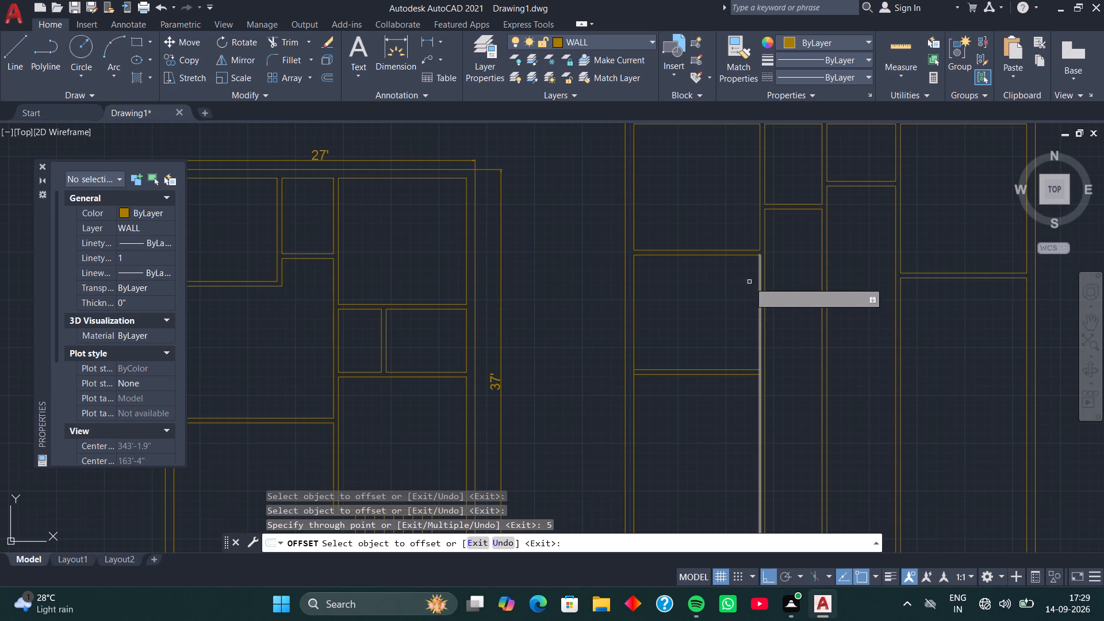
{"action": "left_click", "coordinate": [747, 256]}
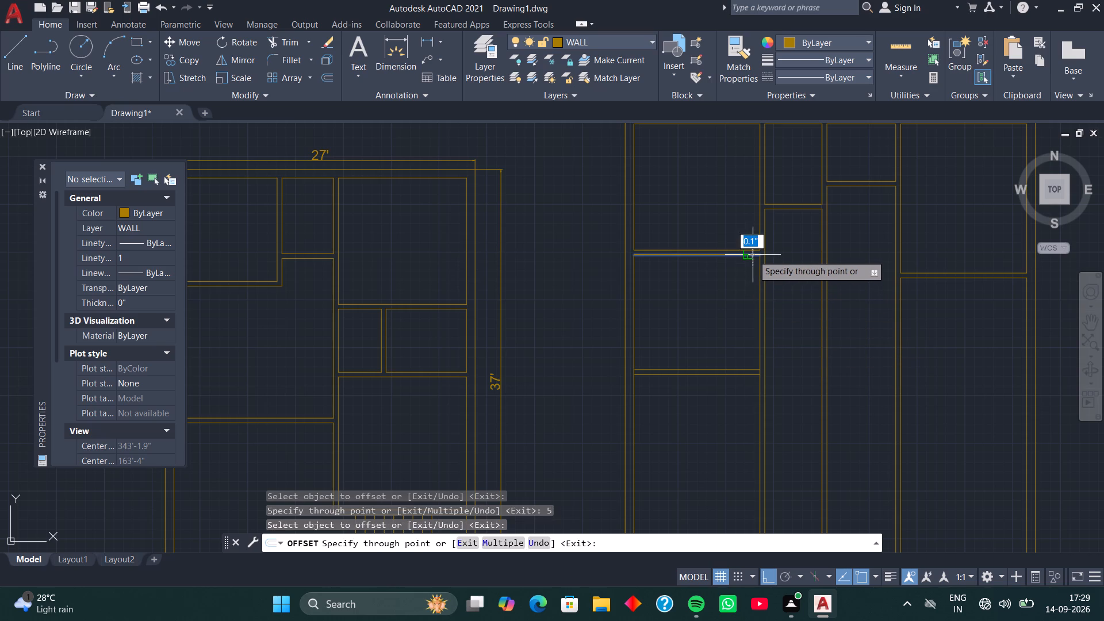
{"action": "left_click", "coordinate": [753, 255]}
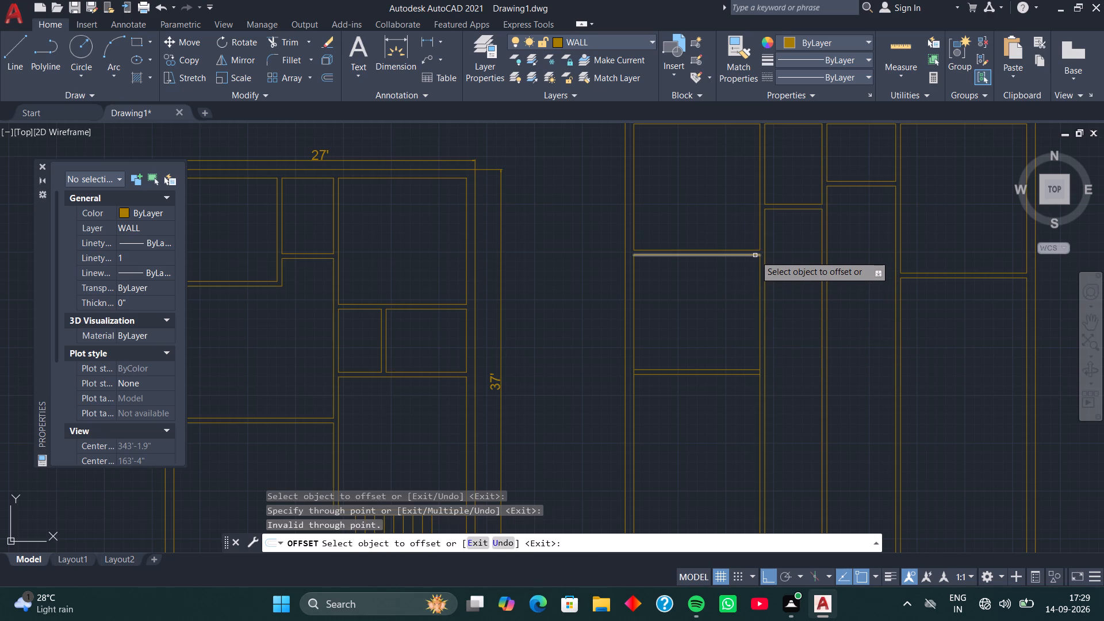
{"action": "scroll", "coordinate": [753, 258], "scroll_direction": "up", "scroll_amount": 4}
{"action": "scroll", "coordinate": [725, 295], "scroll_direction": "down", "scroll_amount": 1}
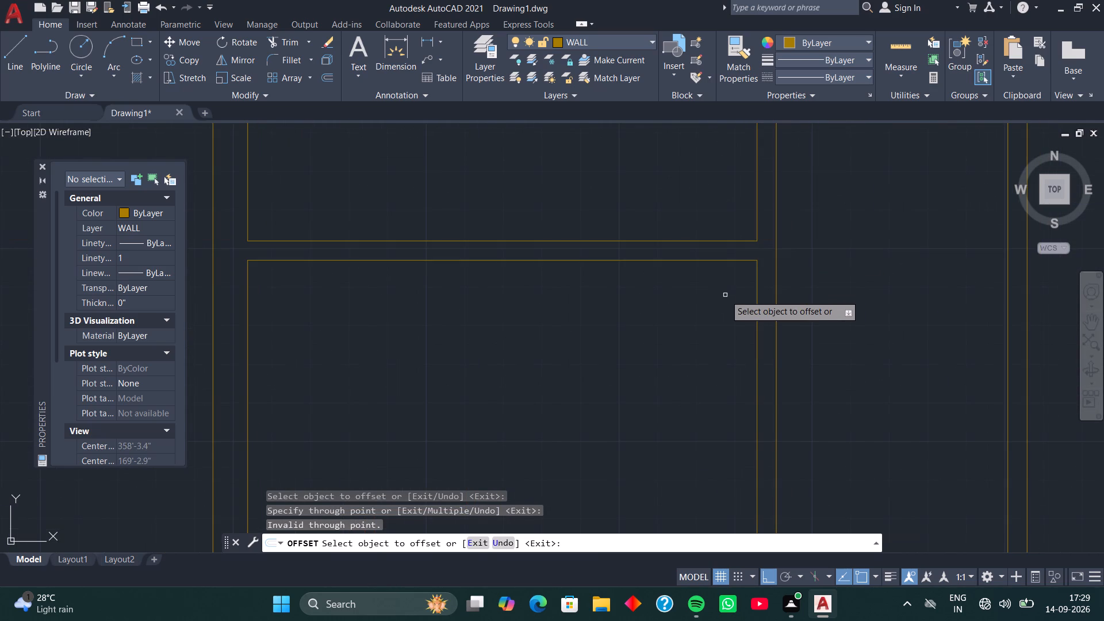
{"action": "key", "text": "space"}
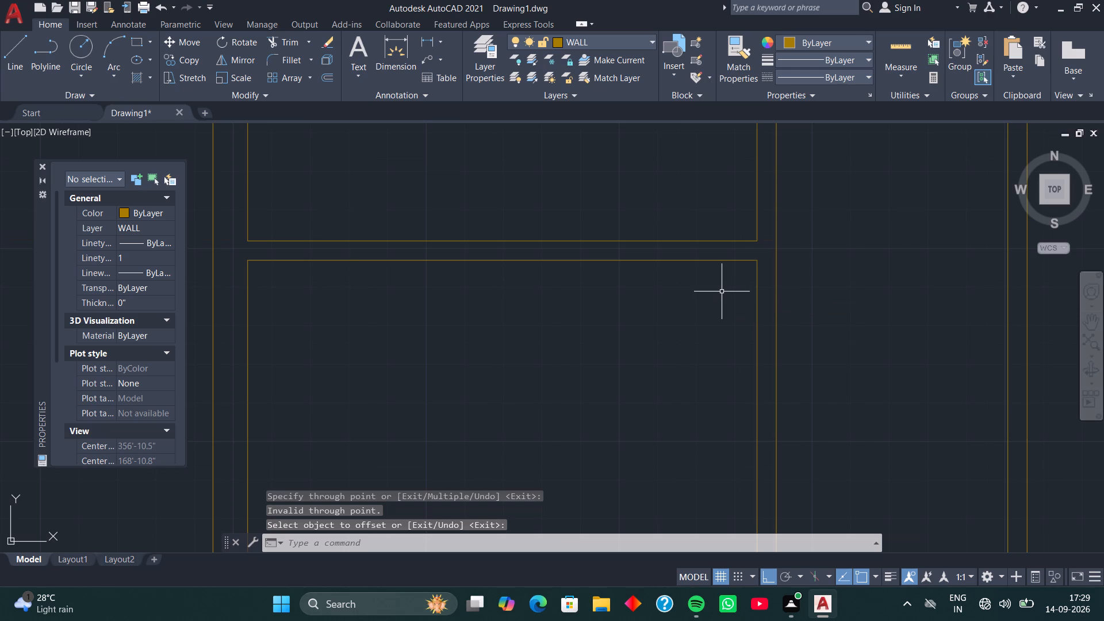
Extend the lower line of the first bay's upper horizontal partition to the vertical partition's far face.
{"action": "type", "text": "EX"}
{"action": "key", "text": "space"}
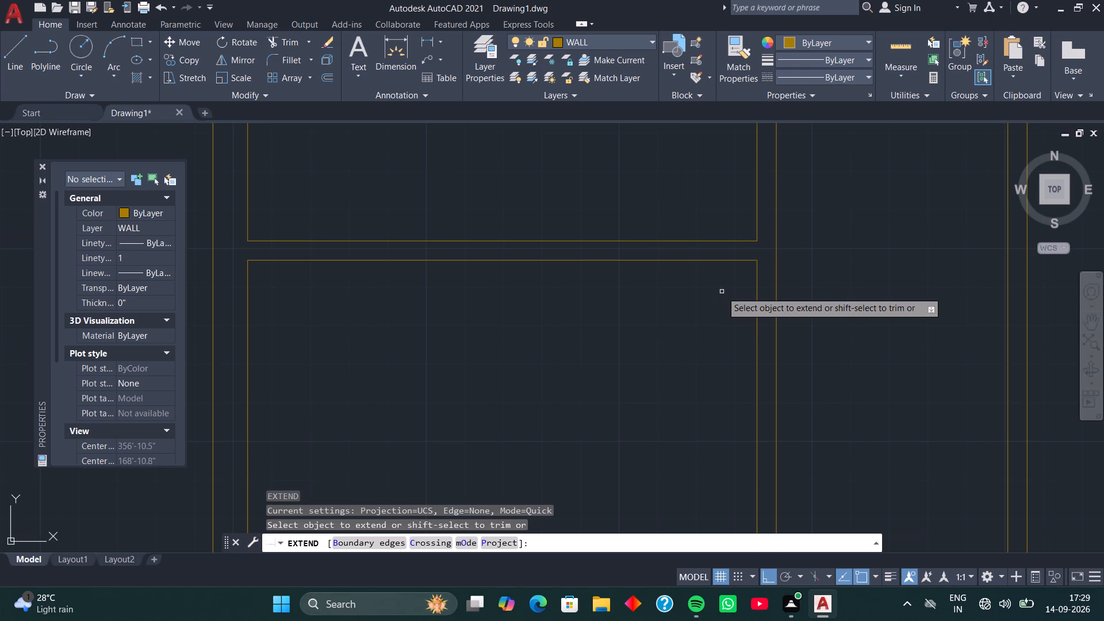
{"action": "left_click", "coordinate": [729, 261]}
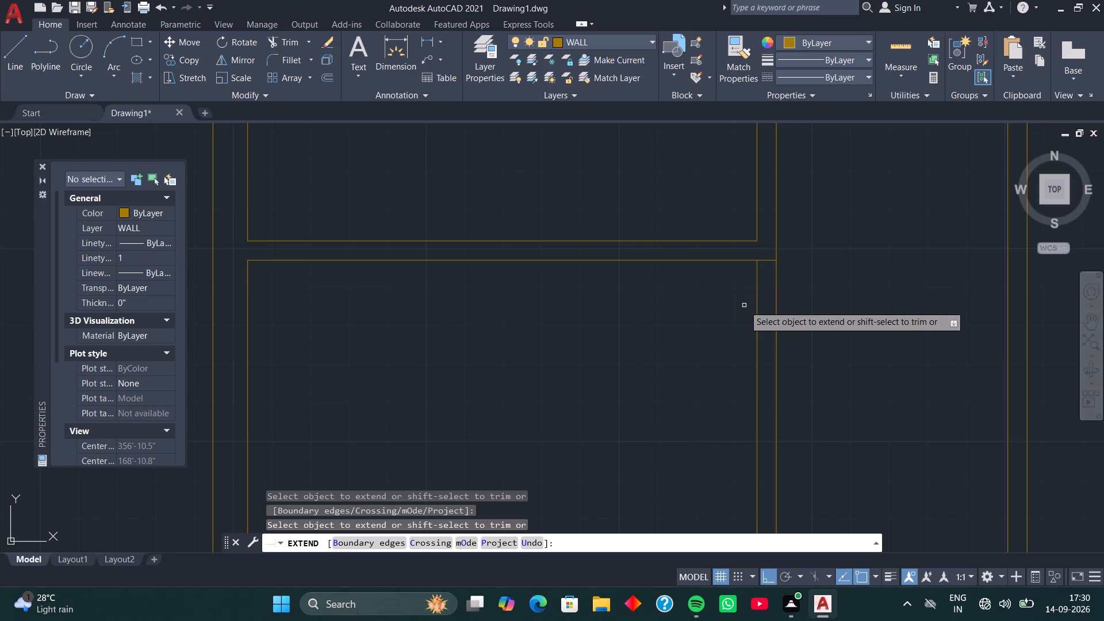
{"action": "key", "text": "space"}
Trim away both faces of the vertical partition between the first and second bays below the first bay's upper horizontal partition.
{"action": "scroll", "coordinate": [812, 359], "scroll_direction": "down", "scroll_amount": 1}
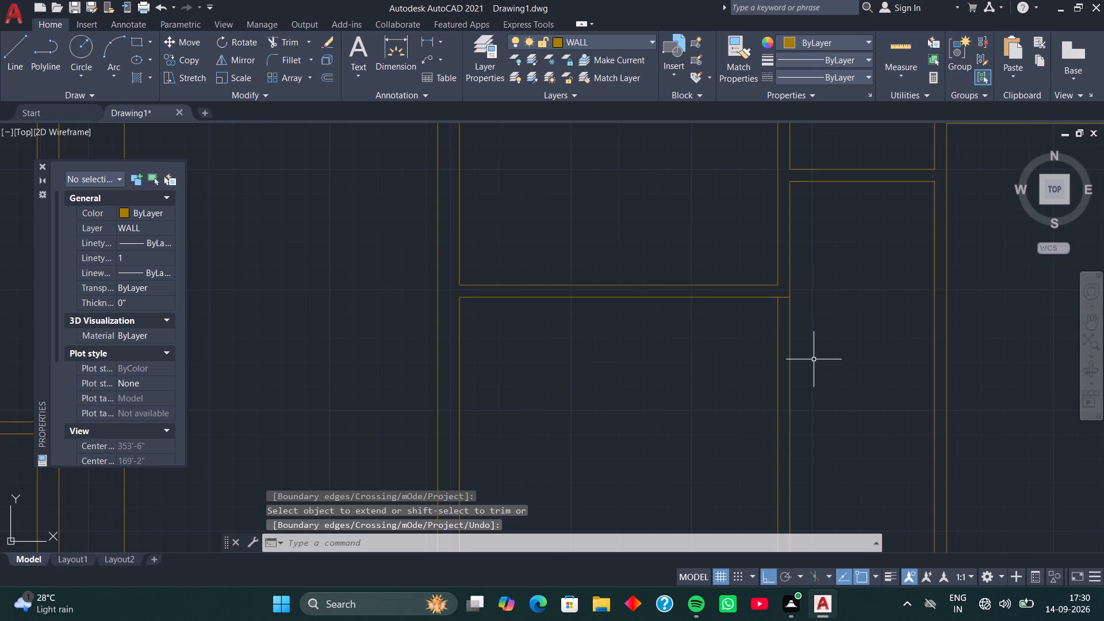
{"action": "key", "text": "t"}
{"action": "key", "text": "r"}
{"action": "key", "text": "space"}
{"action": "left_click_drag", "start_coordinate": [814, 357], "coordinate": [703, 381]}
{"action": "scroll", "coordinate": [760, 363], "scroll_direction": "down", "scroll_amount": 4}
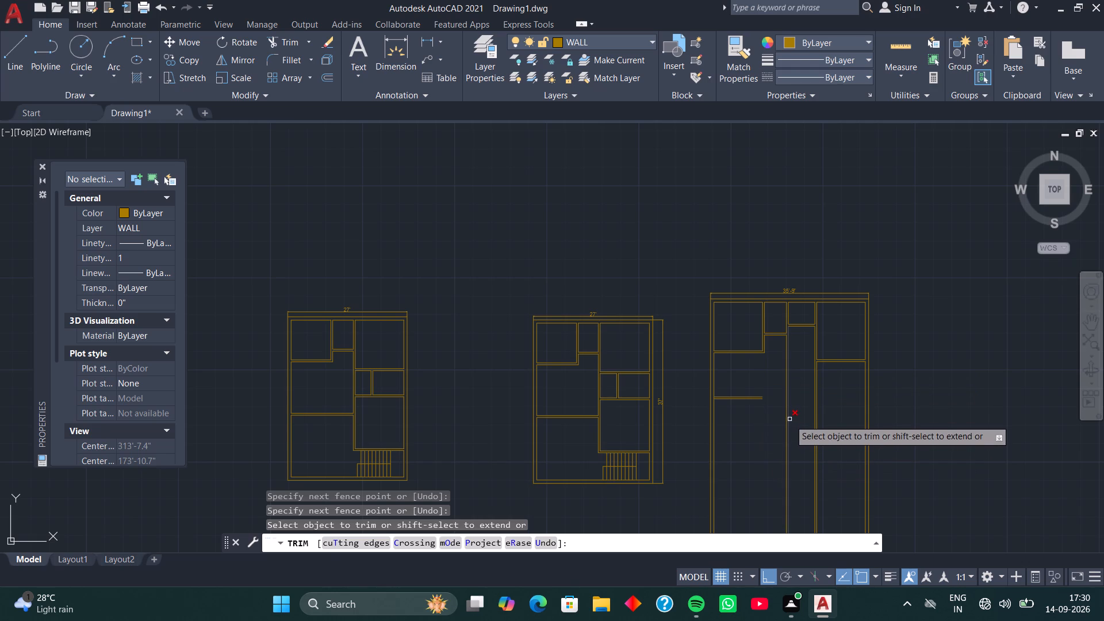
{"action": "scroll", "coordinate": [798, 421], "scroll_direction": "up", "scroll_amount": 2}
{"action": "scroll", "coordinate": [721, 375], "scroll_direction": "up", "scroll_amount": 1}
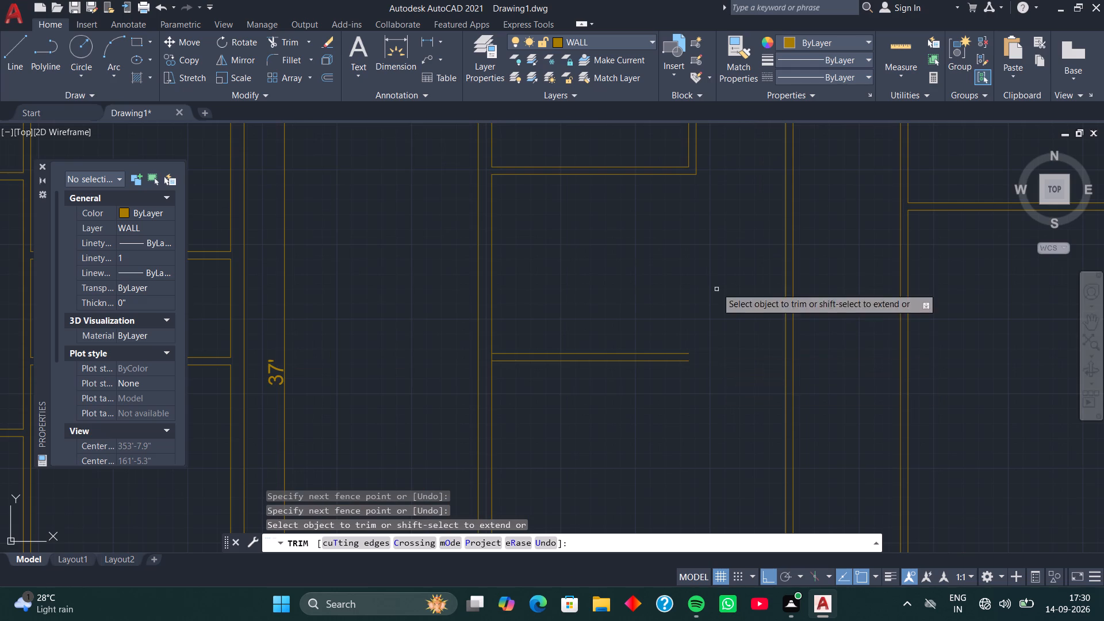
{"action": "middle_click_drag", "start_coordinate": [716, 282], "coordinate": [661, 360]}
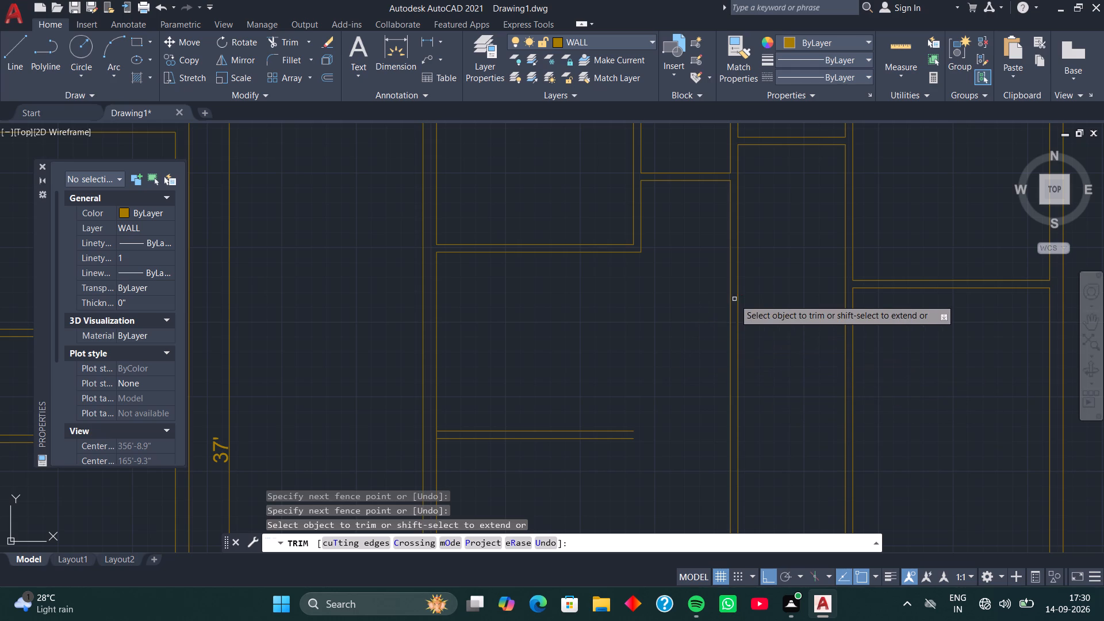
{"action": "key", "text": "space"}
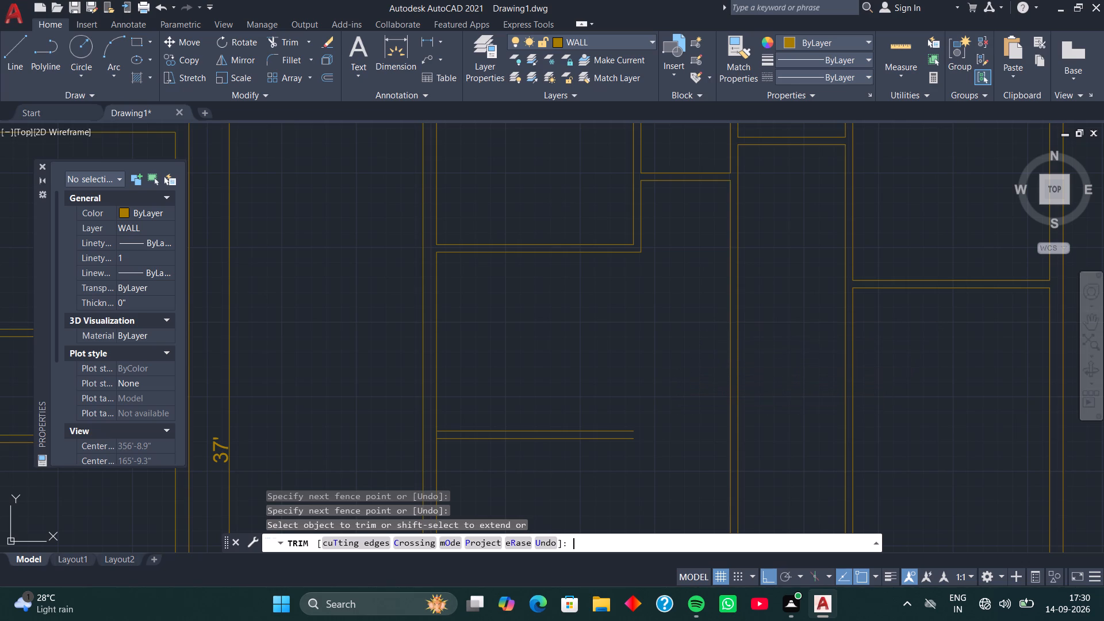
Extend both lines of the lower horizontal partition to the second-third bay partition, carrying the lower line on to its far face.
{"action": "key", "text": "e"}
{"action": "type", "text": "X"}
{"action": "key", "text": "space"}
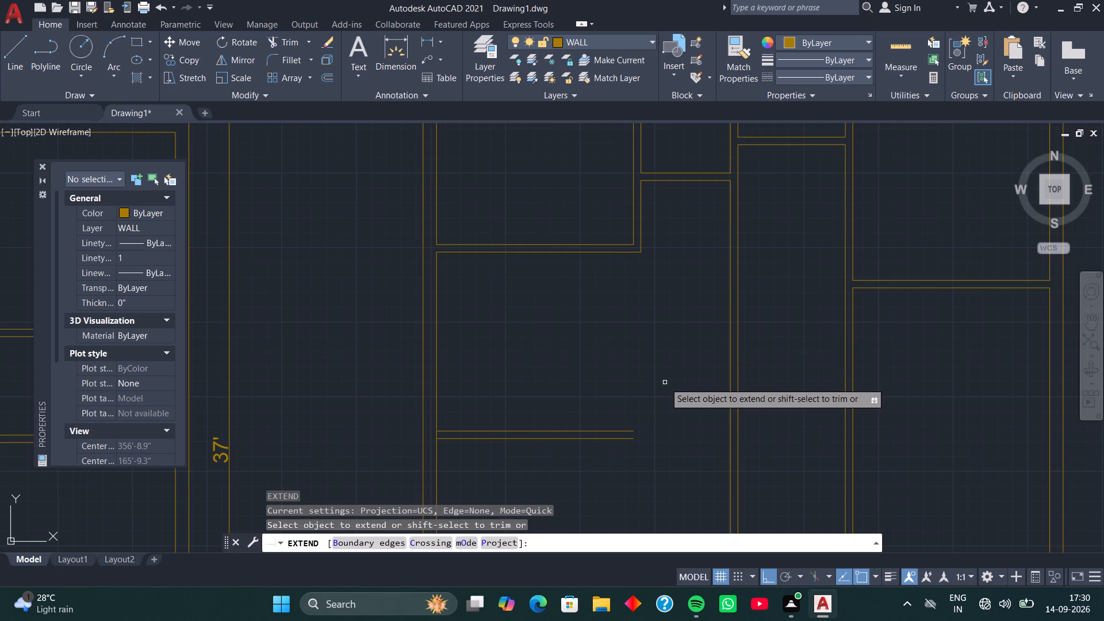
{"action": "left_click_drag", "start_coordinate": [618, 397], "coordinate": [608, 465]}
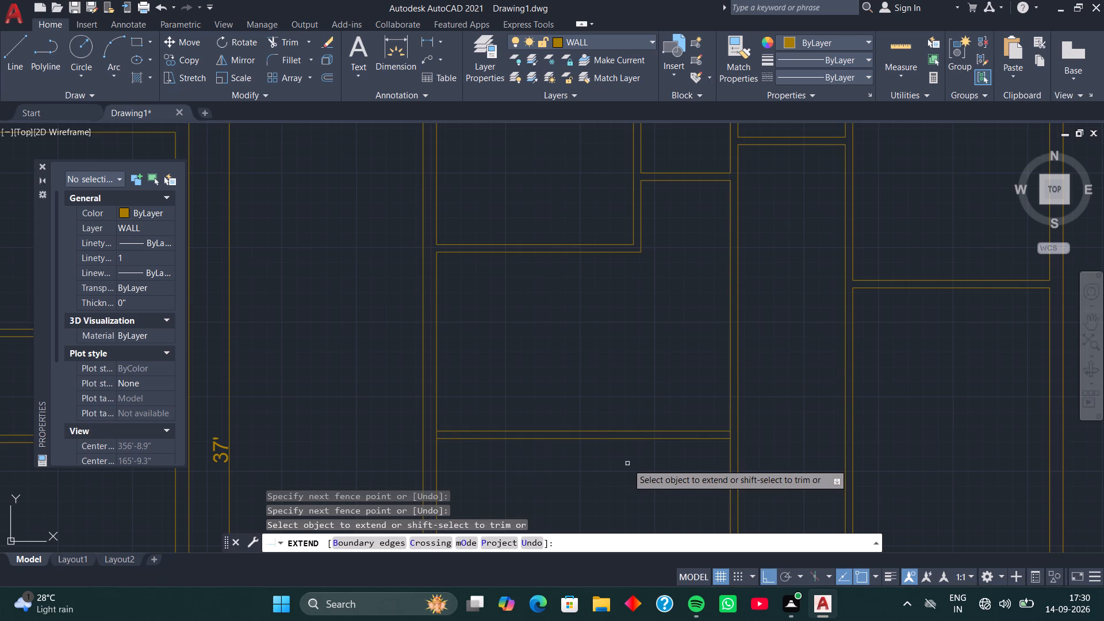
{"action": "left_click", "coordinate": [697, 438]}
{"action": "key", "text": "space"}
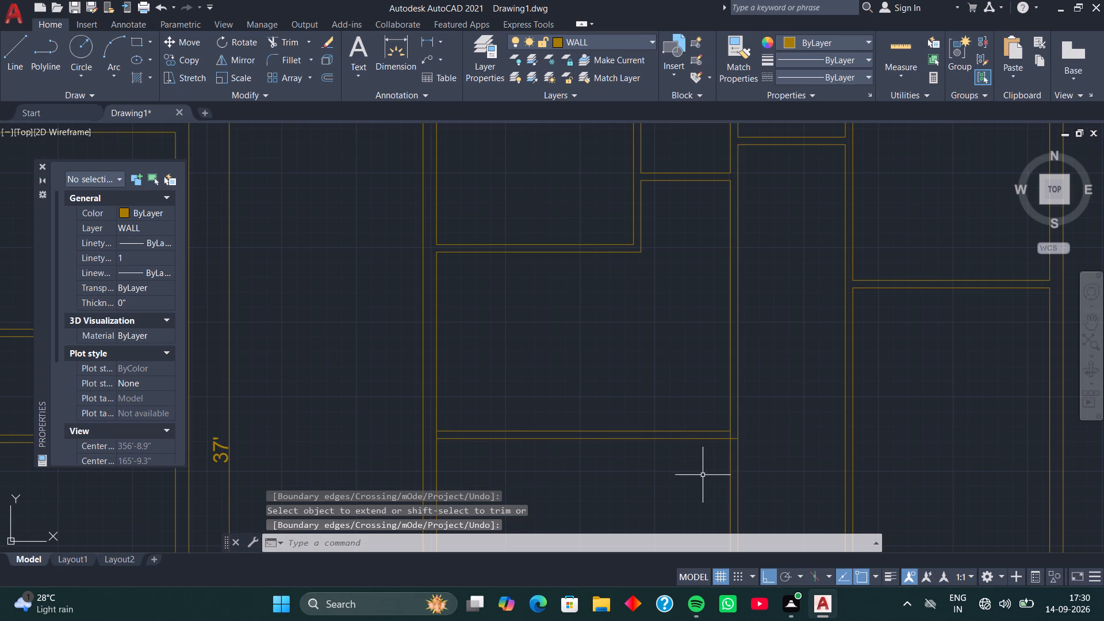
Trim both faces of the second-third bay partition below the lower horizontal partition, plus the inner face's stub at the corner.
{"action": "middle_click_drag", "start_coordinate": [672, 485], "coordinate": [687, 379]}
{"action": "middle_click_drag", "start_coordinate": [669, 396], "coordinate": [655, 367]}
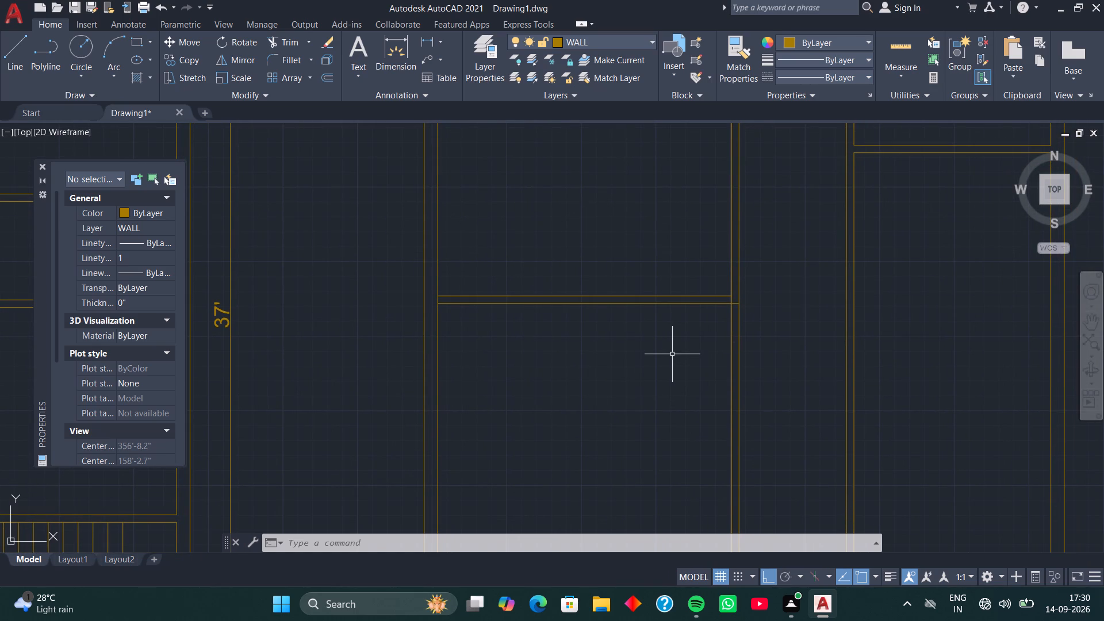
{"action": "middle_click_drag", "start_coordinate": [681, 348], "coordinate": [657, 349]}
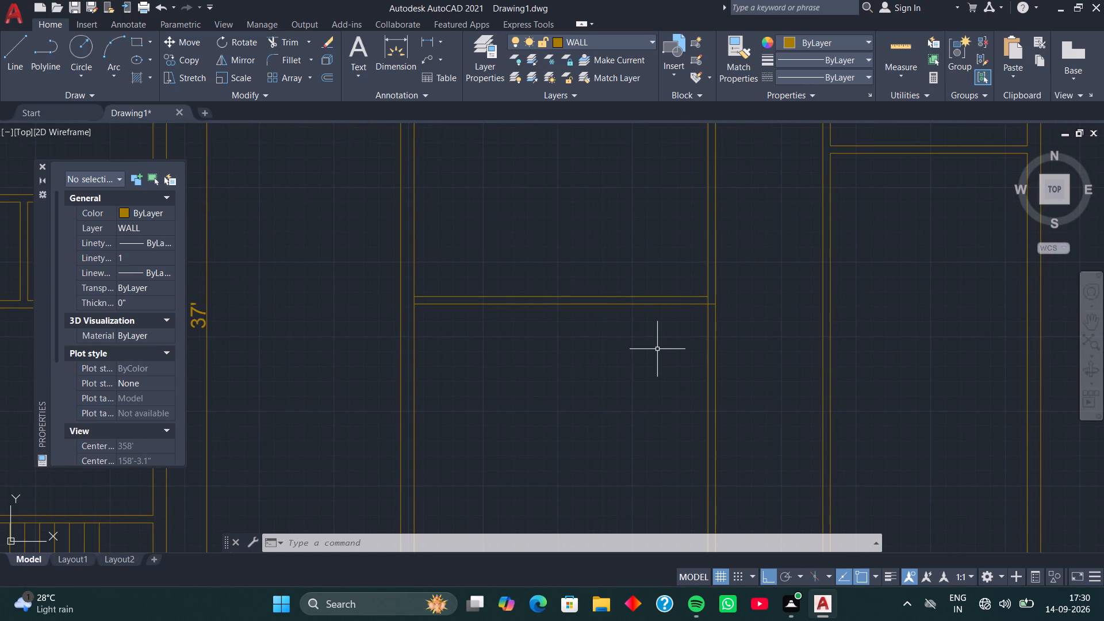
{"action": "middle_click_drag", "start_coordinate": [660, 350], "coordinate": [655, 350]}
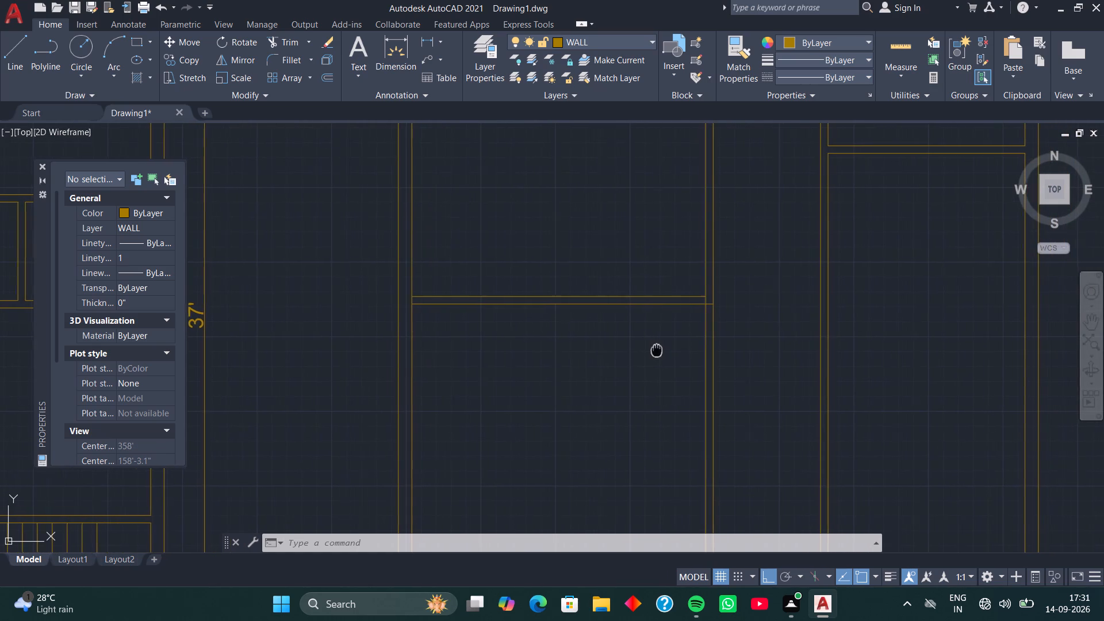
{"action": "middle_click_drag", "start_coordinate": [655, 350], "coordinate": [619, 370]}
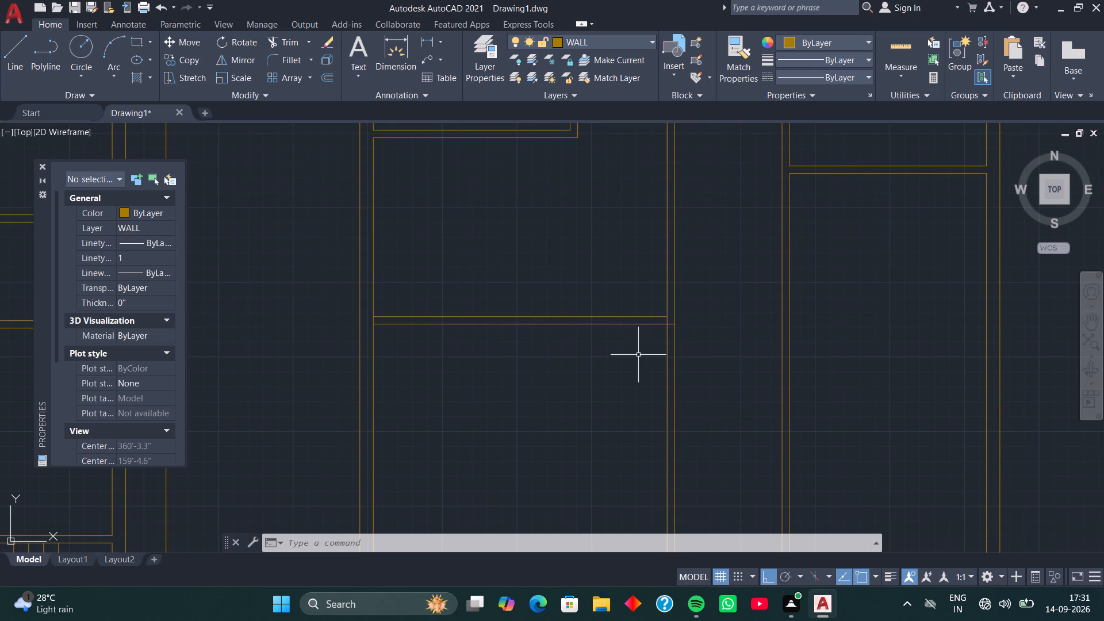
{"action": "middle_click_drag", "start_coordinate": [638, 355], "coordinate": [607, 366]}
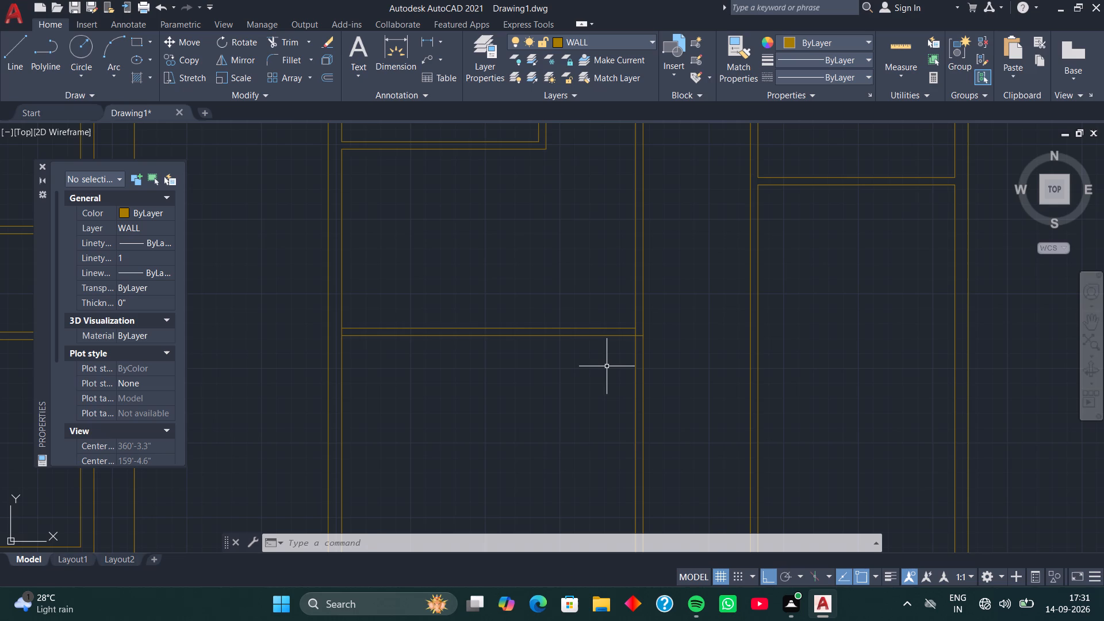
{"action": "scroll", "coordinate": [607, 366], "scroll_direction": "up", "scroll_amount": 1}
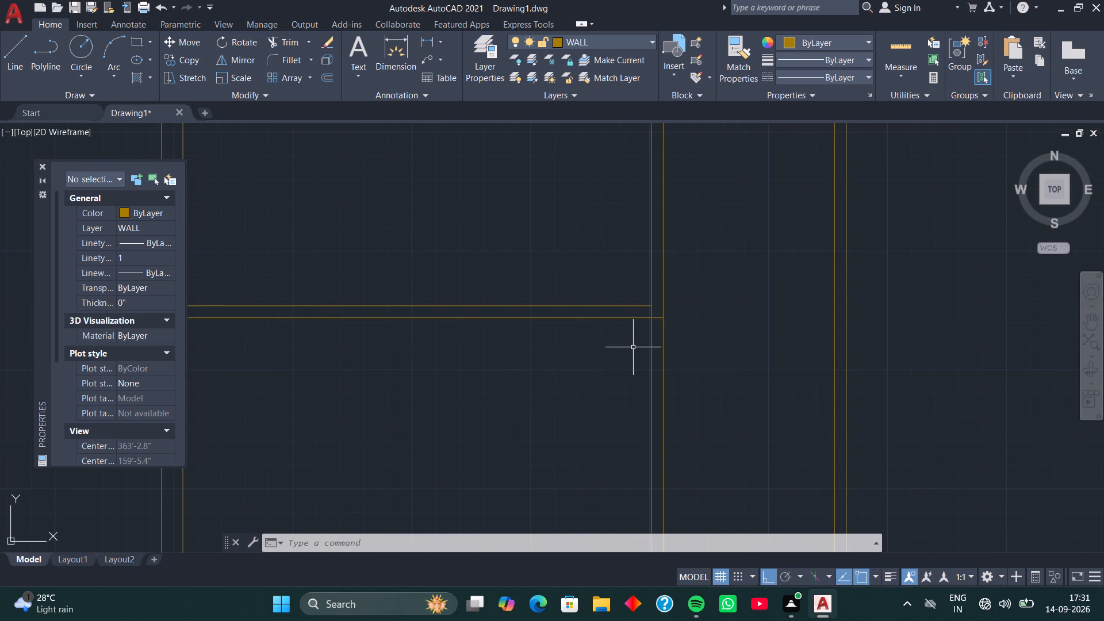
{"action": "middle_click_drag", "start_coordinate": [633, 347], "coordinate": [612, 365]}
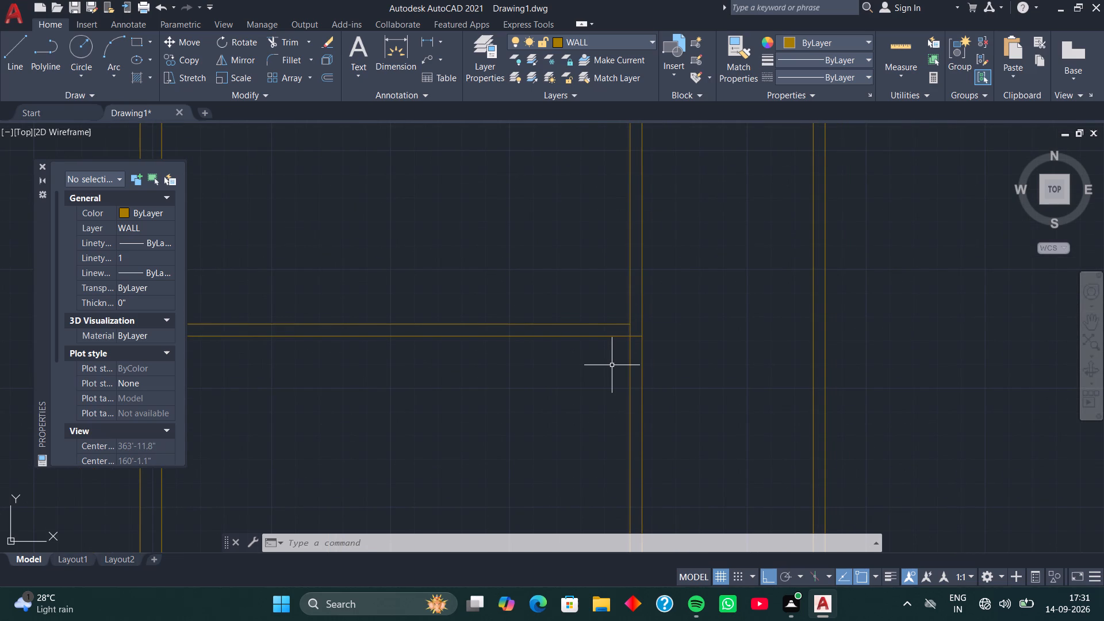
{"action": "type", "text": "TR"}
{"action": "key", "text": "space"}
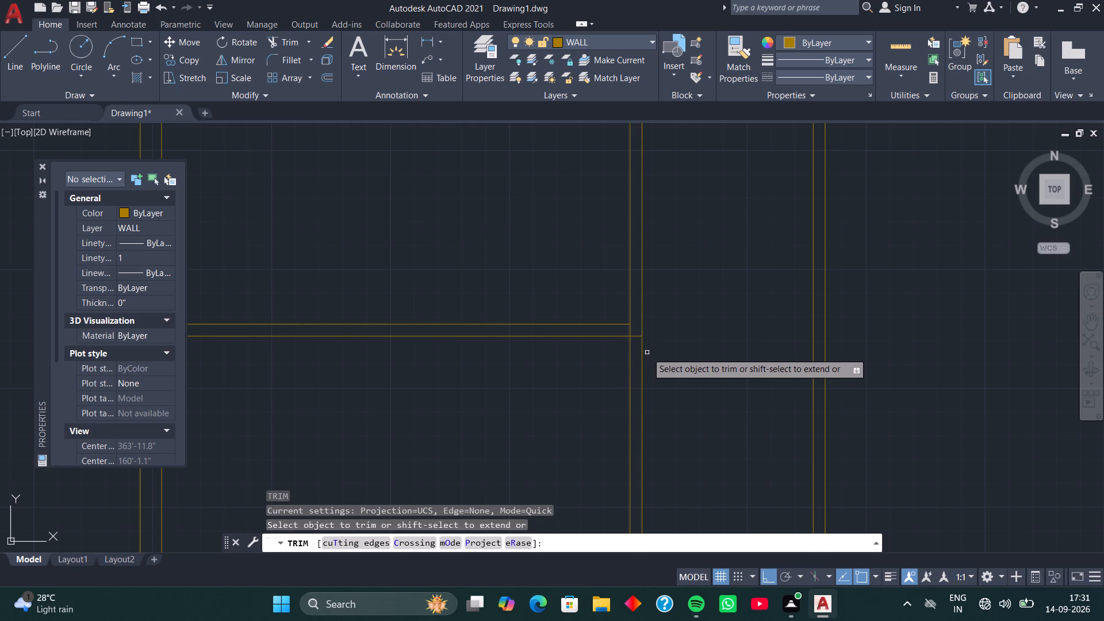
{"action": "left_click_drag", "start_coordinate": [665, 354], "coordinate": [607, 400]}
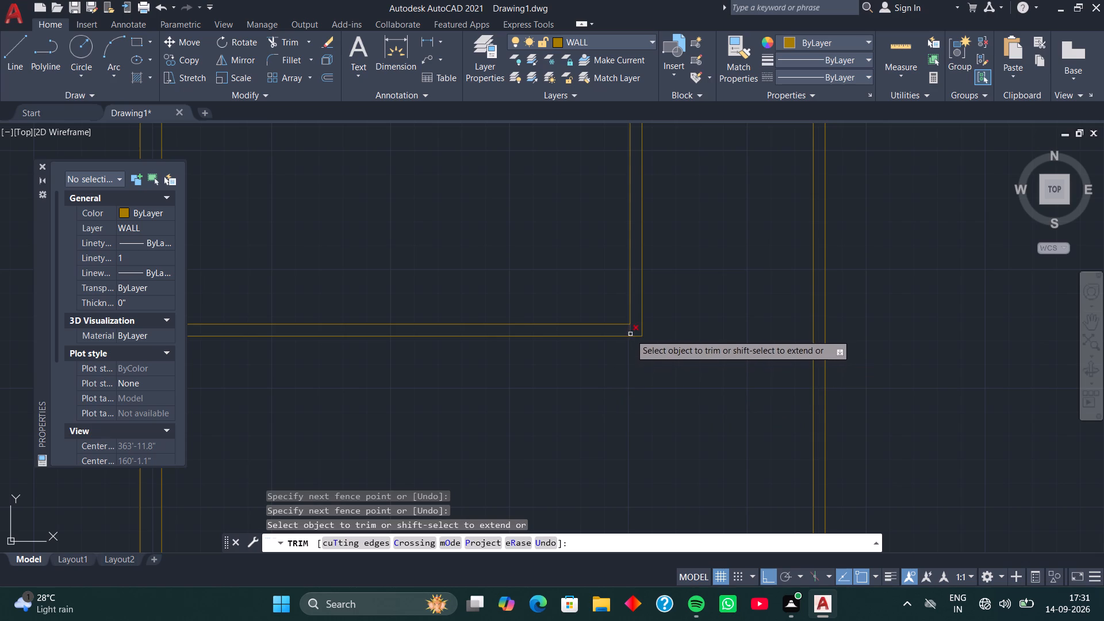
{"action": "scroll", "coordinate": [631, 322], "scroll_direction": "up", "scroll_amount": 3}
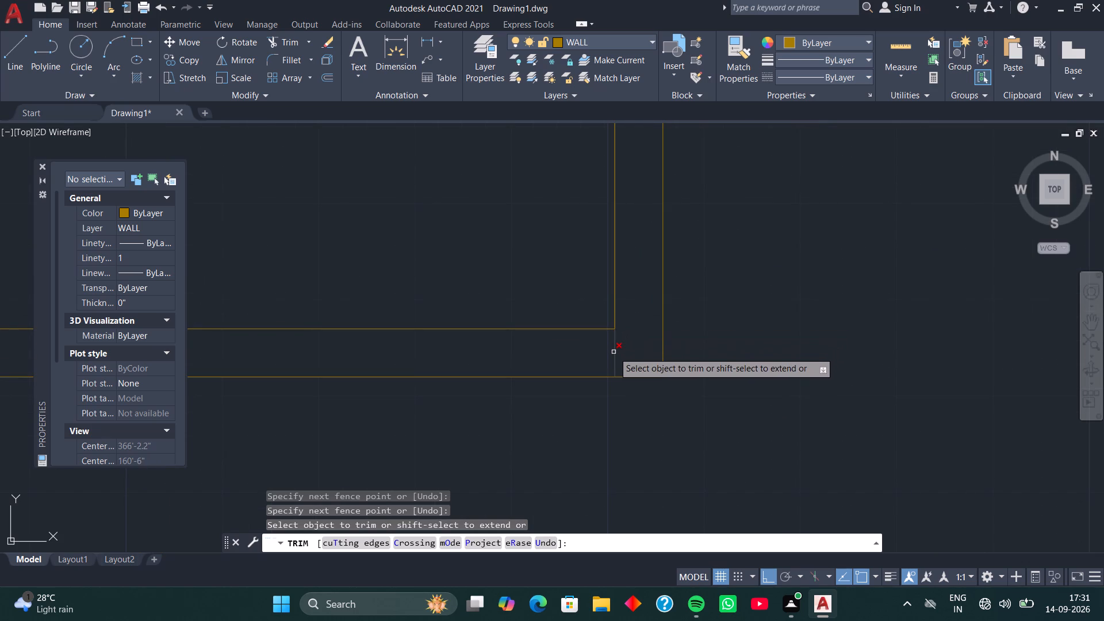
{"action": "left_click", "coordinate": [614, 352]}
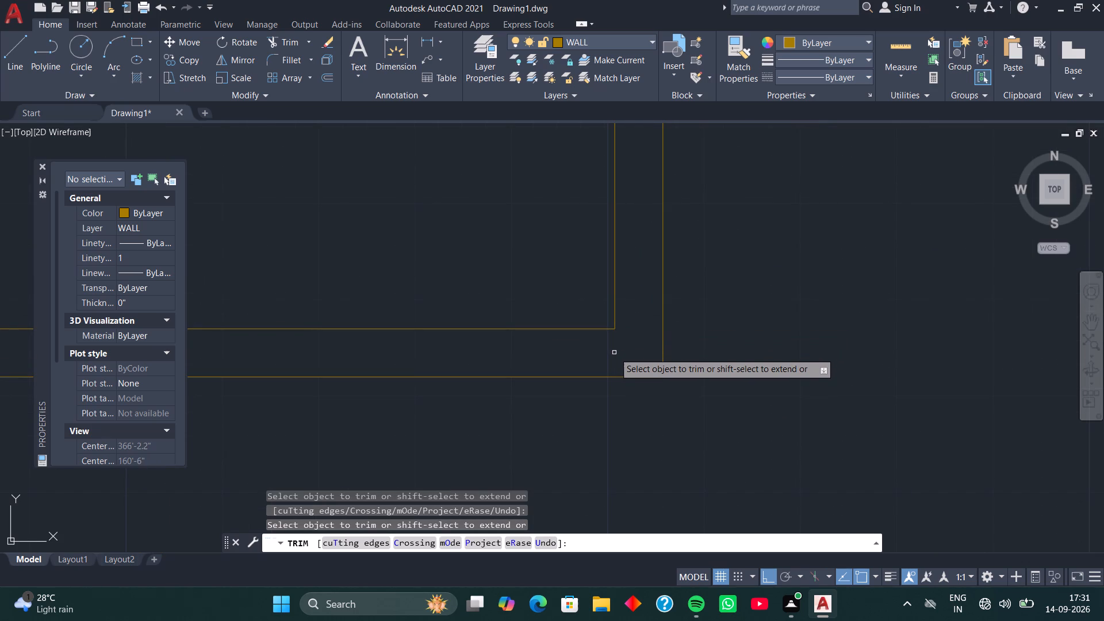
{"action": "key", "text": "space"}
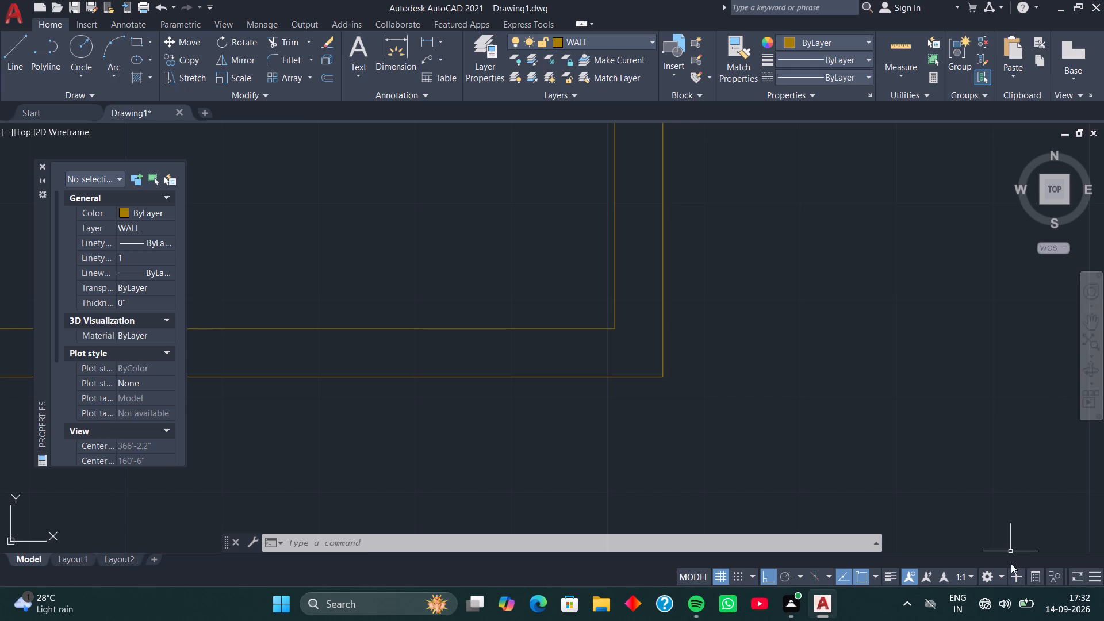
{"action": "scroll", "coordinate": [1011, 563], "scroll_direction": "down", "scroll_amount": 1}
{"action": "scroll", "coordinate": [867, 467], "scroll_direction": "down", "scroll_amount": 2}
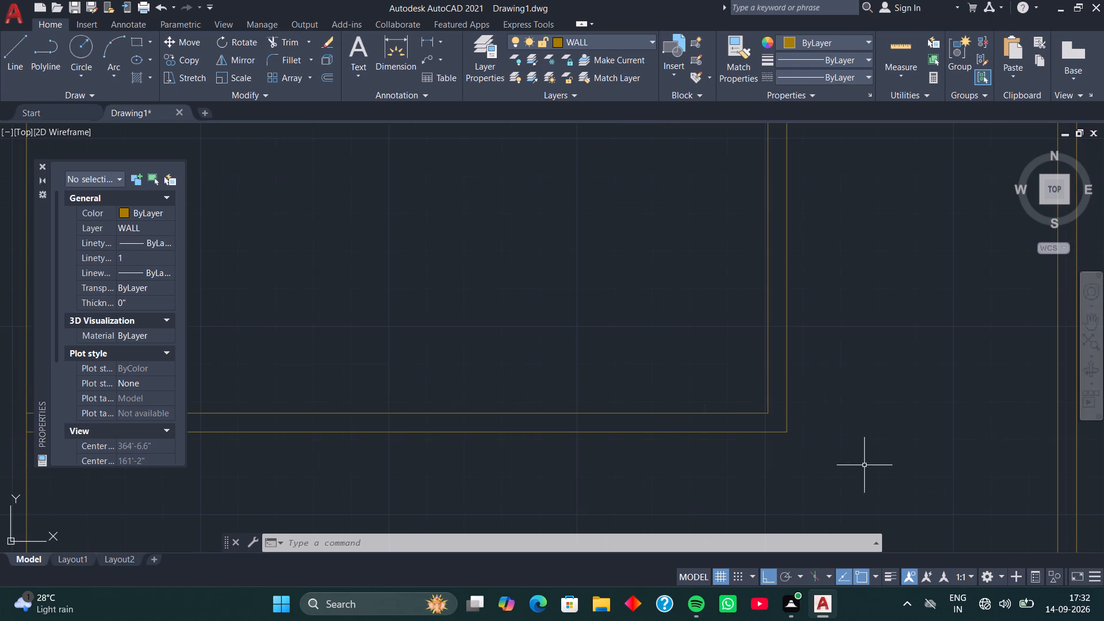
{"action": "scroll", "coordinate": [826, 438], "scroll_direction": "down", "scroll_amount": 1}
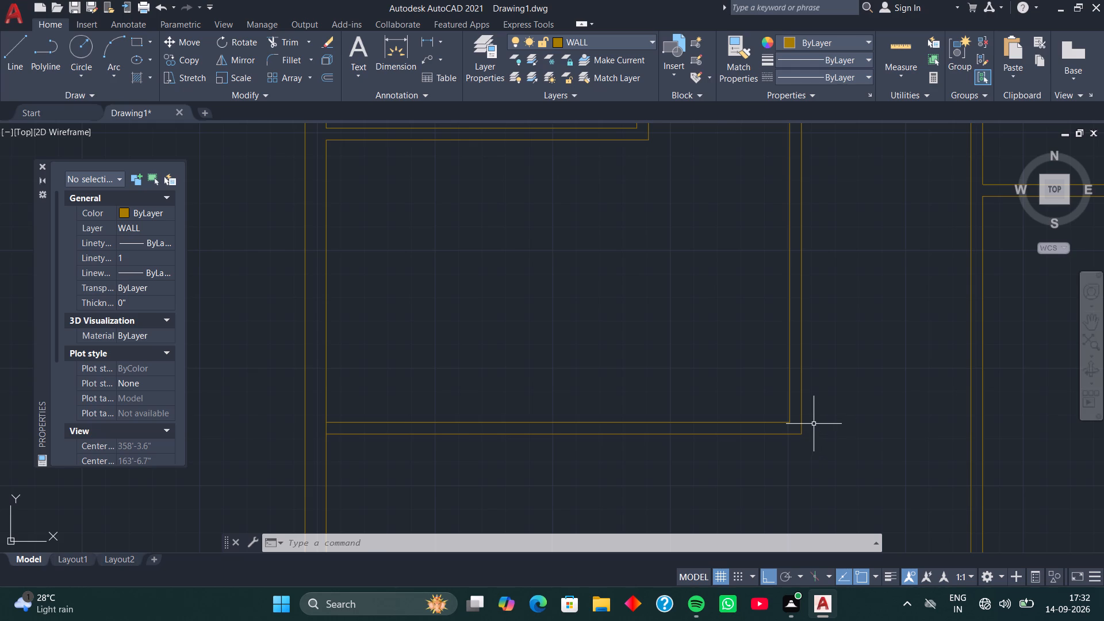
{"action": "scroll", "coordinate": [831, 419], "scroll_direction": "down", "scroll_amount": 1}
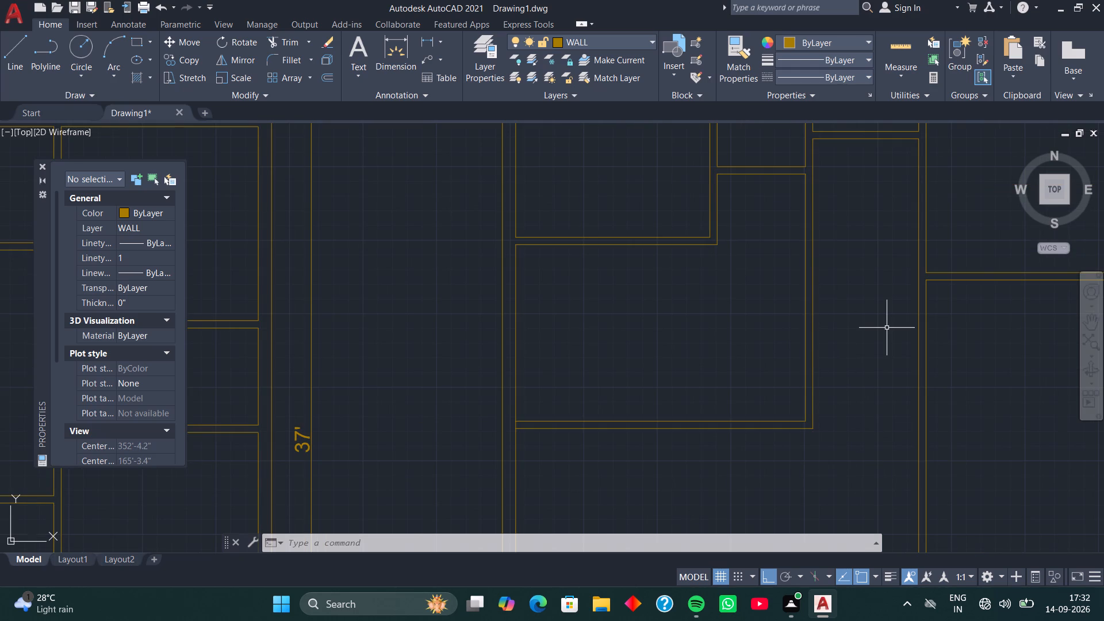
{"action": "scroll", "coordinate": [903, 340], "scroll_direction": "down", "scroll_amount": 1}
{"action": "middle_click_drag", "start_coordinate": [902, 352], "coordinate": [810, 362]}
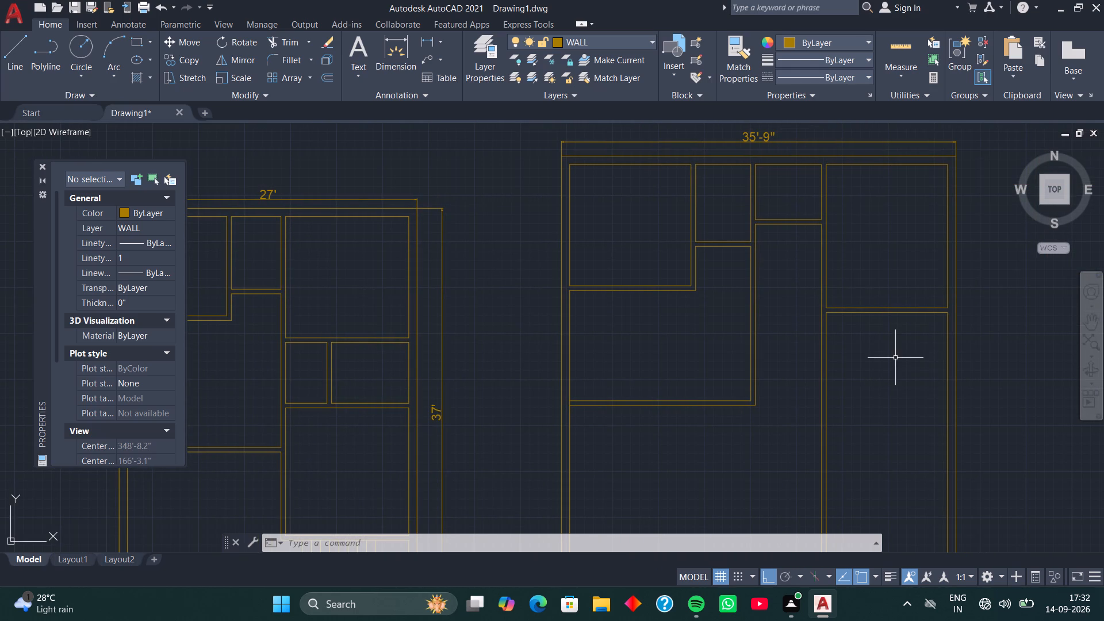
Examine the third plan's partition layout from the first bay across to the fourth bay.
{"action": "middle_click_drag", "start_coordinate": [883, 361], "coordinate": [854, 330]}
{"action": "scroll", "coordinate": [696, 273], "scroll_direction": "up", "scroll_amount": 3}
{"action": "middle_click_drag", "start_coordinate": [672, 267], "coordinate": [681, 390]}
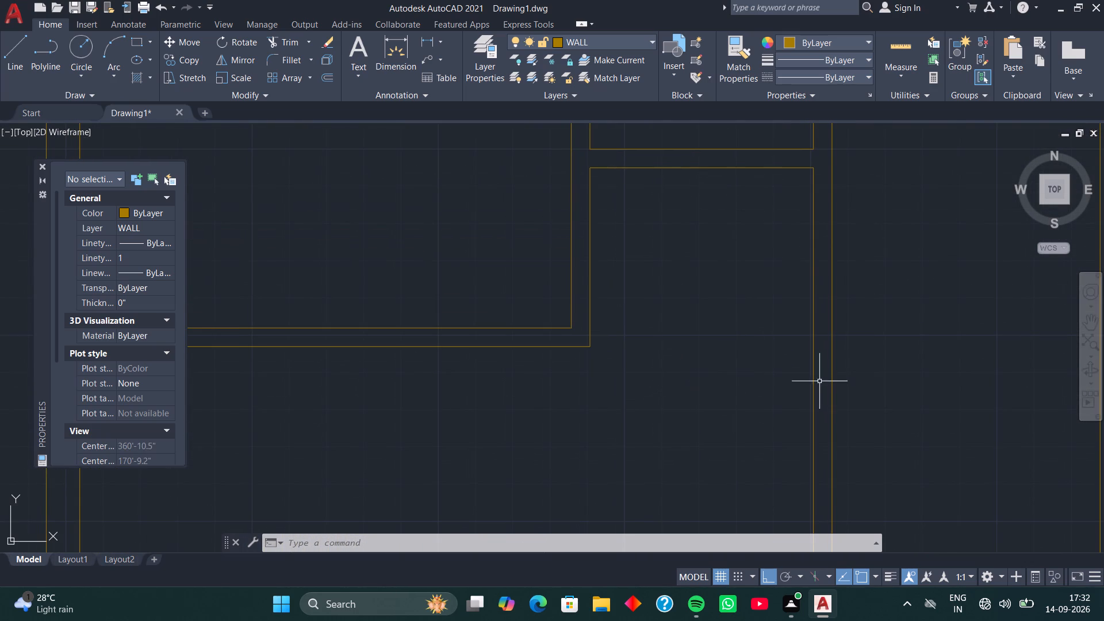
{"action": "scroll", "coordinate": [973, 377], "scroll_direction": "down", "scroll_amount": 2}
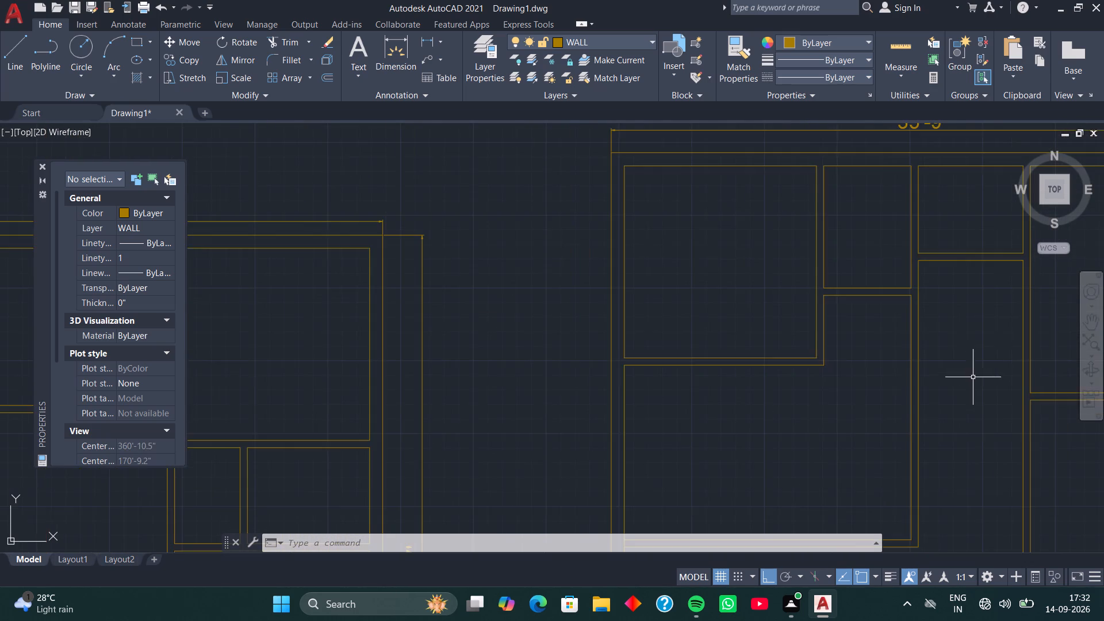
{"action": "middle_click_drag", "start_coordinate": [968, 385], "coordinate": [711, 315]}
{"action": "middle_click_drag", "start_coordinate": [879, 397], "coordinate": [742, 353]}
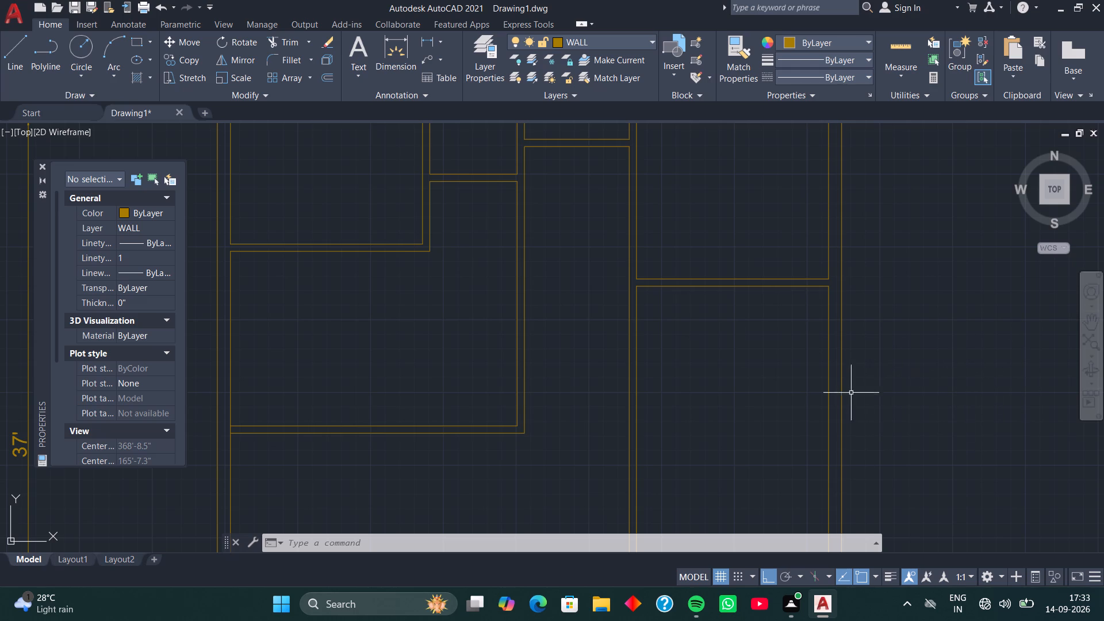
{"action": "scroll", "coordinate": [775, 345], "scroll_direction": "down", "scroll_amount": 2}
{"action": "middle_click_drag", "start_coordinate": [759, 370], "coordinate": [753, 333]}
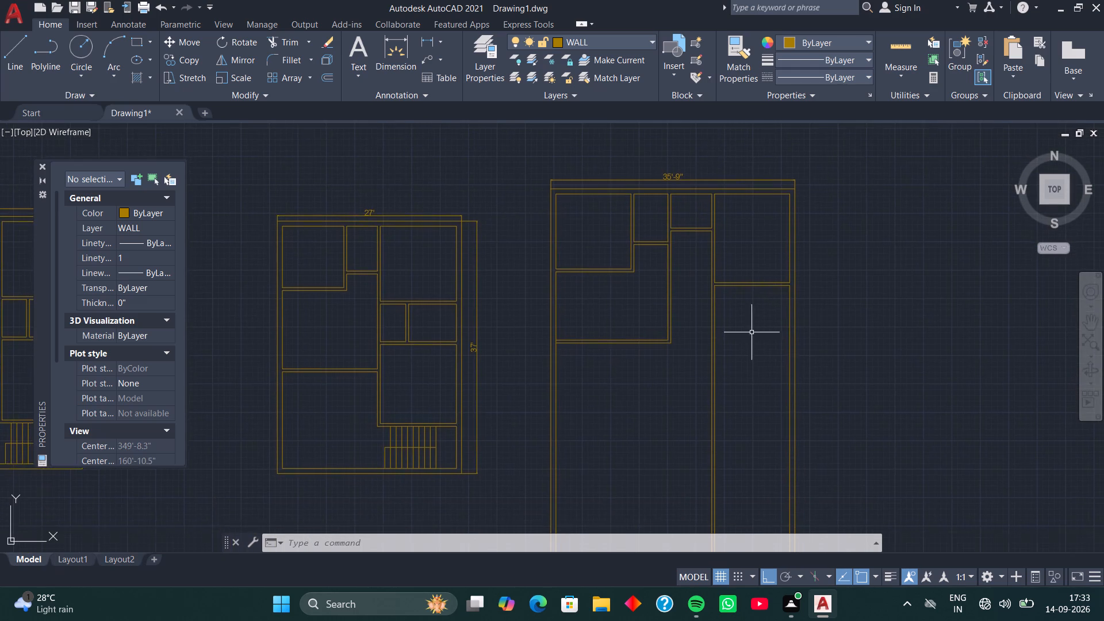
Copy the lower line of the fourth bay's horizontal partition to a point on the outer wall about 31'-8" further down.
{"action": "scroll", "coordinate": [751, 329], "scroll_direction": "up", "scroll_amount": 2}
{"action": "left_click", "coordinate": [741, 214]}
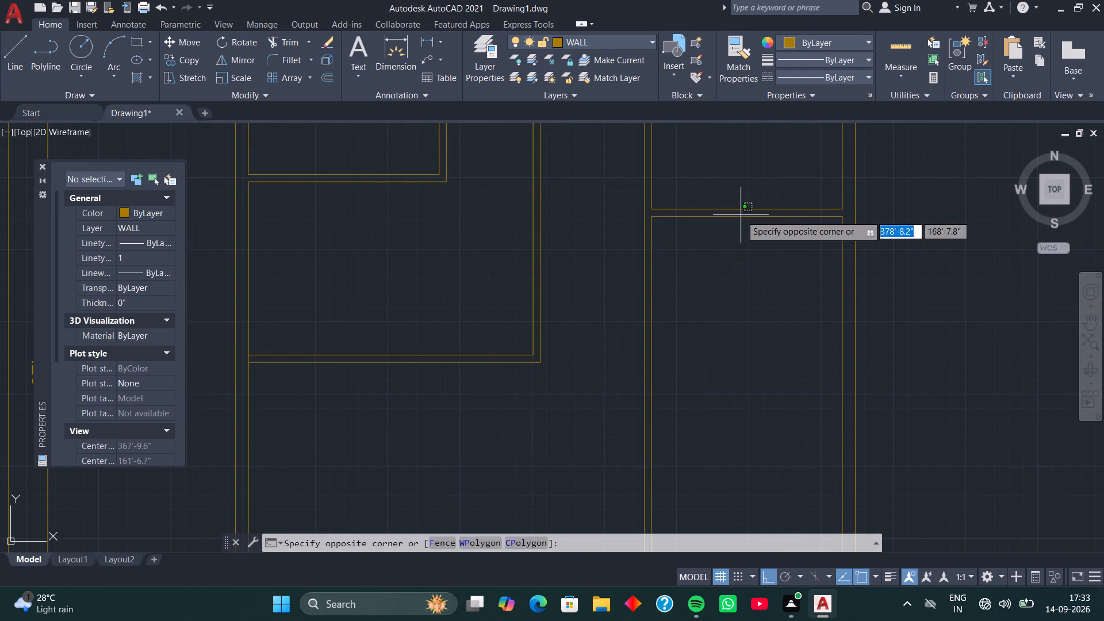
{"action": "left_click", "coordinate": [741, 217]}
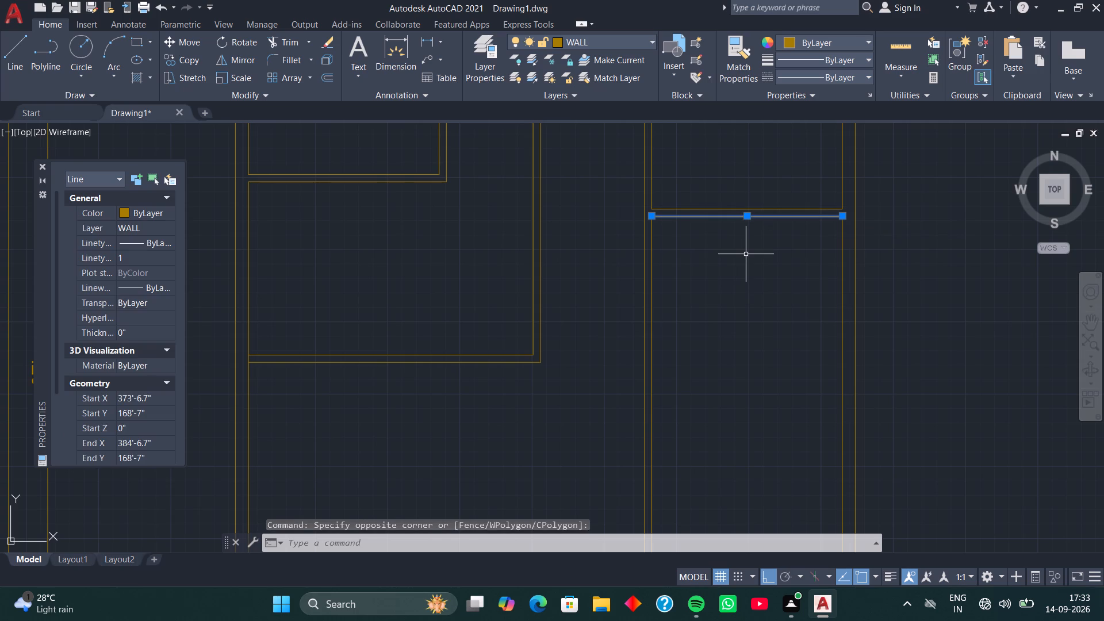
{"action": "type", "text": "CO"}
{"action": "key", "text": "space"}
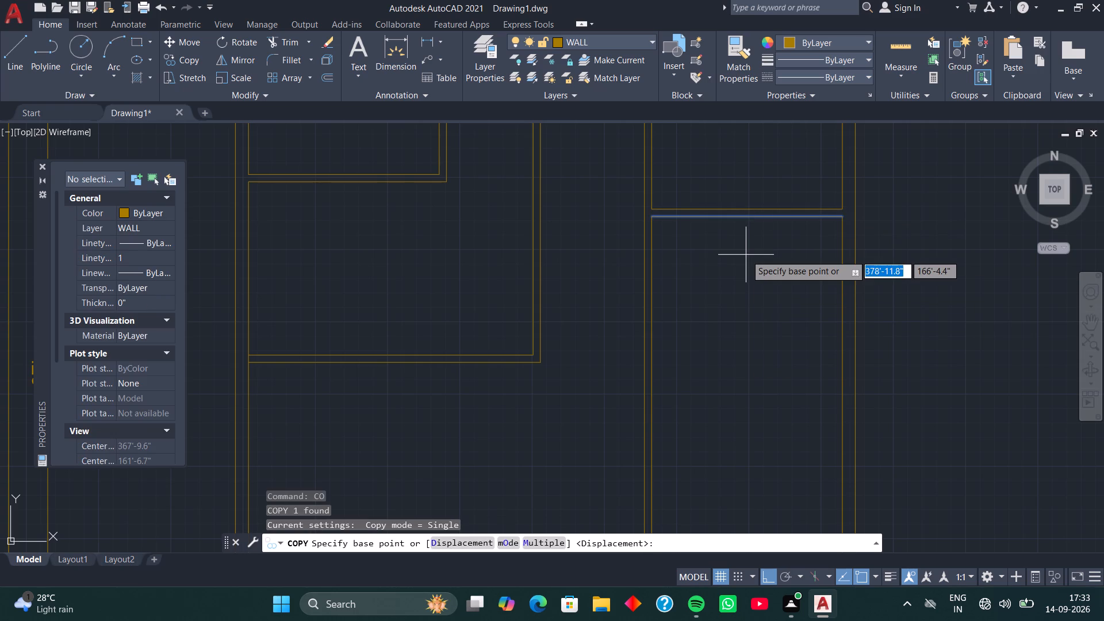
{"action": "left_click", "coordinate": [655, 218]}
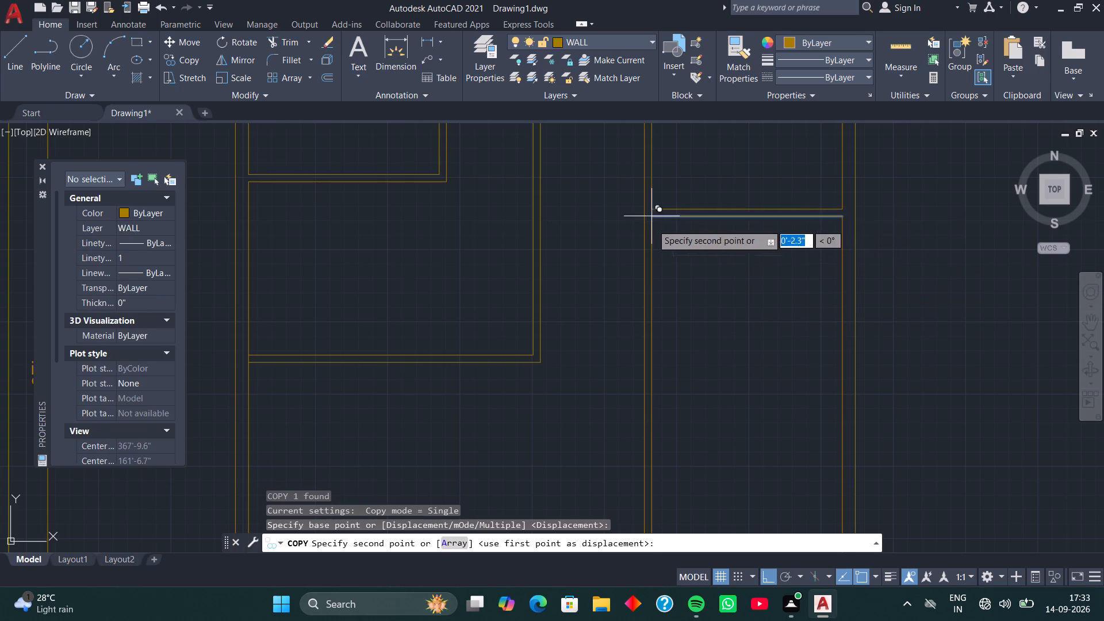
{"action": "scroll", "coordinate": [655, 290], "scroll_direction": "down", "scroll_amount": 2}
{"action": "middle_click_drag", "start_coordinate": [656, 344], "coordinate": [641, 229]}
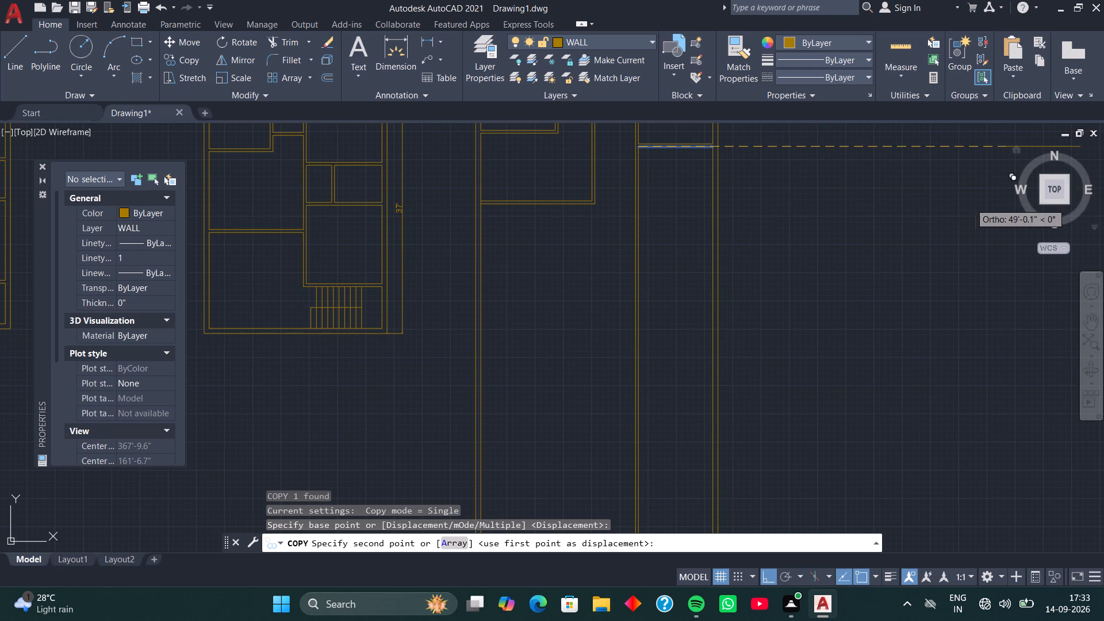
{"action": "scroll", "coordinate": [726, 301], "scroll_direction": "down", "scroll_amount": 1}
{"action": "middle_click_drag", "start_coordinate": [669, 299], "coordinate": [675, 301]}
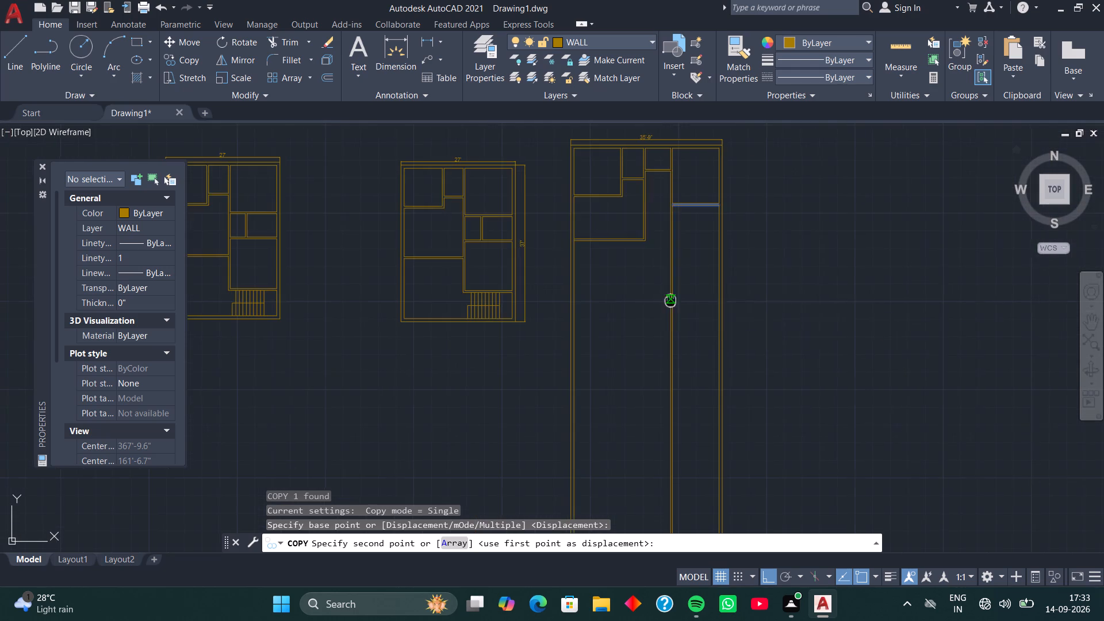
{"action": "middle_click_drag", "start_coordinate": [675, 301], "coordinate": [791, 350]}
{"action": "middle_click_drag", "start_coordinate": [609, 297], "coordinate": [753, 339]}
{"action": "middle_click_drag", "start_coordinate": [592, 315], "coordinate": [404, 241]}
{"action": "scroll", "coordinate": [536, 298], "scroll_direction": "up", "scroll_amount": 1}
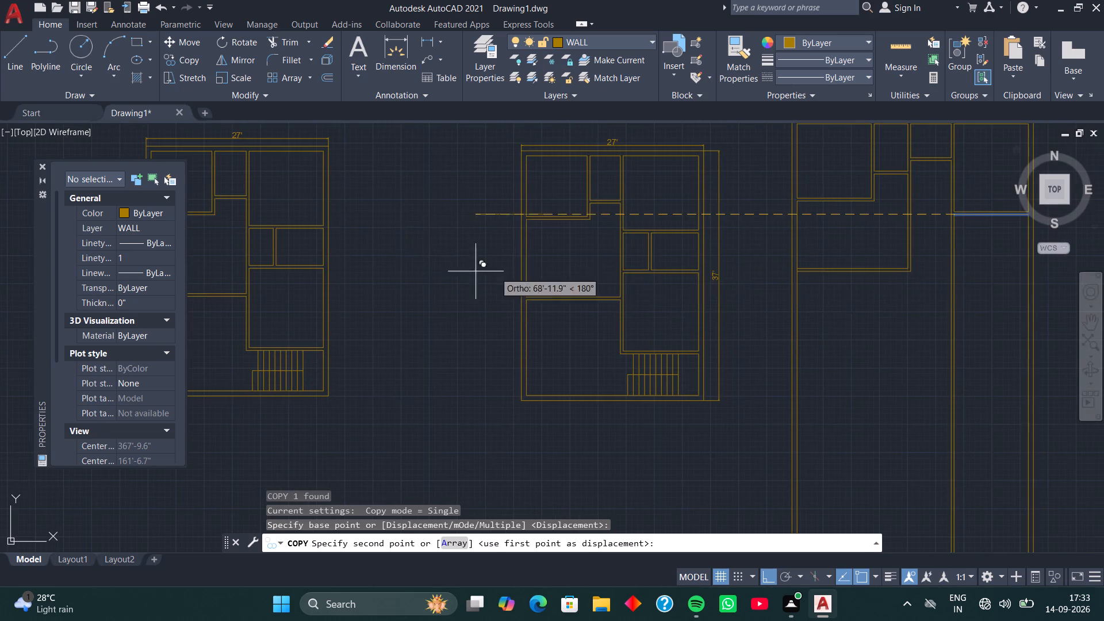
{"action": "middle_click_drag", "start_coordinate": [777, 304], "coordinate": [574, 287]}
{"action": "scroll", "coordinate": [711, 310], "scroll_direction": "down", "scroll_amount": 2}
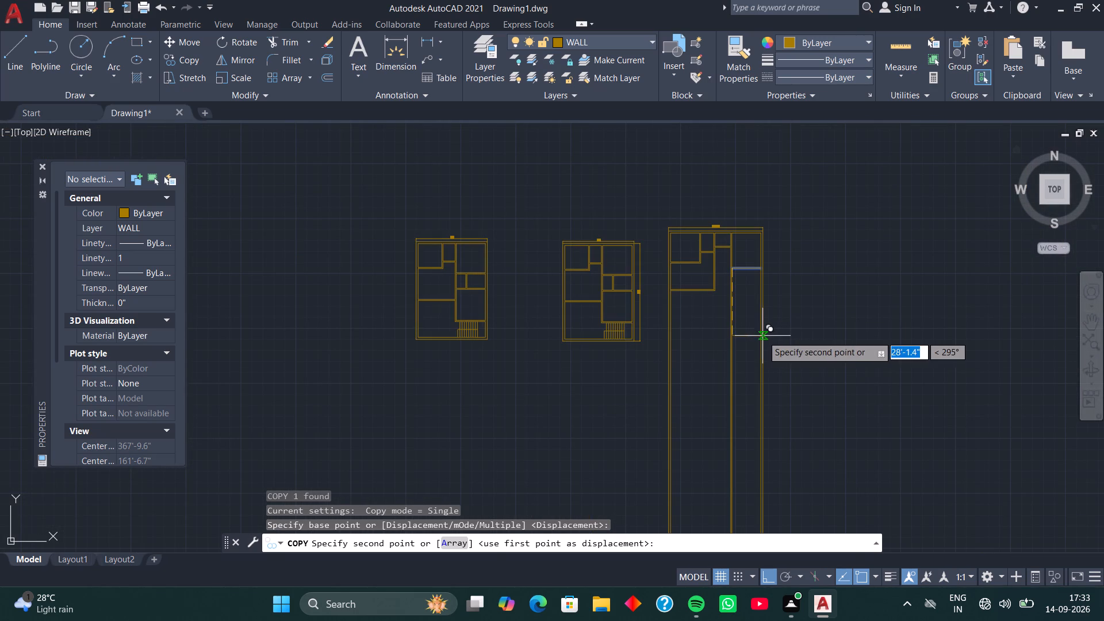
{"action": "left_click", "coordinate": [761, 352]}
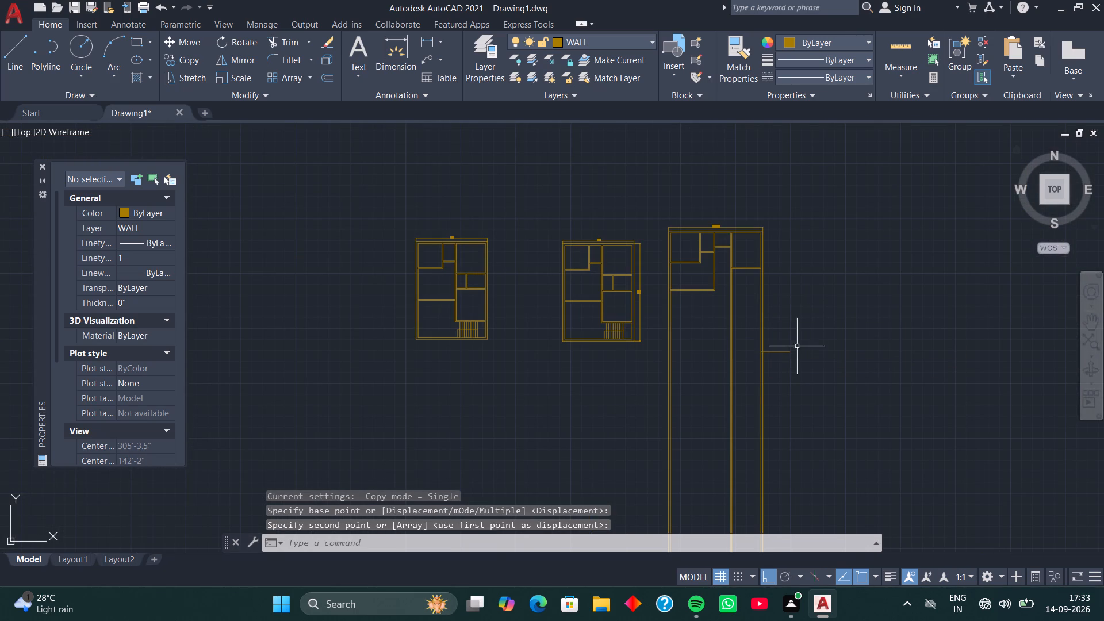
Examine the copied line's position in the third plan and compare that plan's layout with the two finished plans.
{"action": "scroll", "coordinate": [780, 357], "scroll_direction": "up", "scroll_amount": 5}
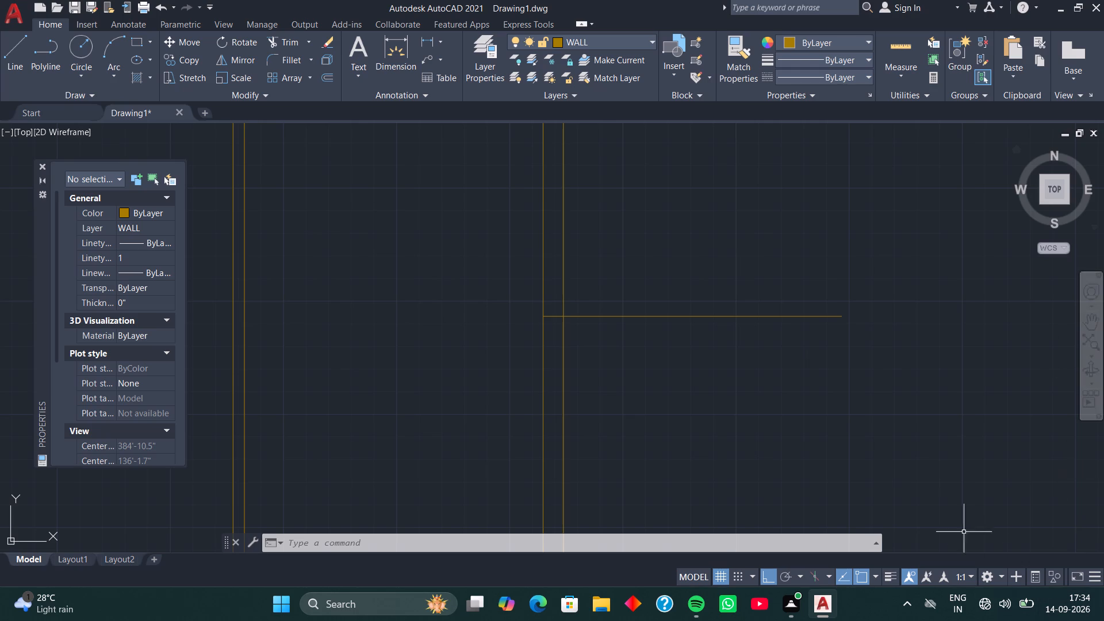
{"action": "scroll", "coordinate": [798, 489], "scroll_direction": "down", "scroll_amount": 2}
{"action": "scroll", "coordinate": [520, 441], "scroll_direction": "down", "scroll_amount": 2}
{"action": "middle_click_drag", "start_coordinate": [468, 422], "coordinate": [536, 456]}
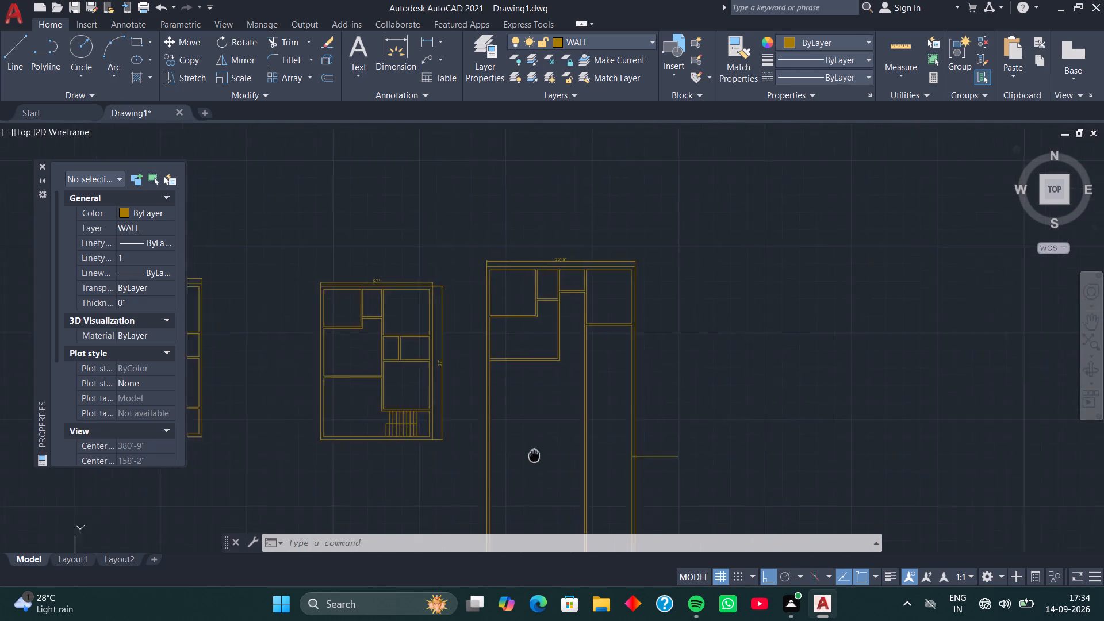
{"action": "middle_click_drag", "start_coordinate": [536, 456], "coordinate": [554, 477]}
{"action": "middle_click_drag", "start_coordinate": [517, 388], "coordinate": [651, 420]}
{"action": "middle_click_drag", "start_coordinate": [553, 400], "coordinate": [681, 394]}
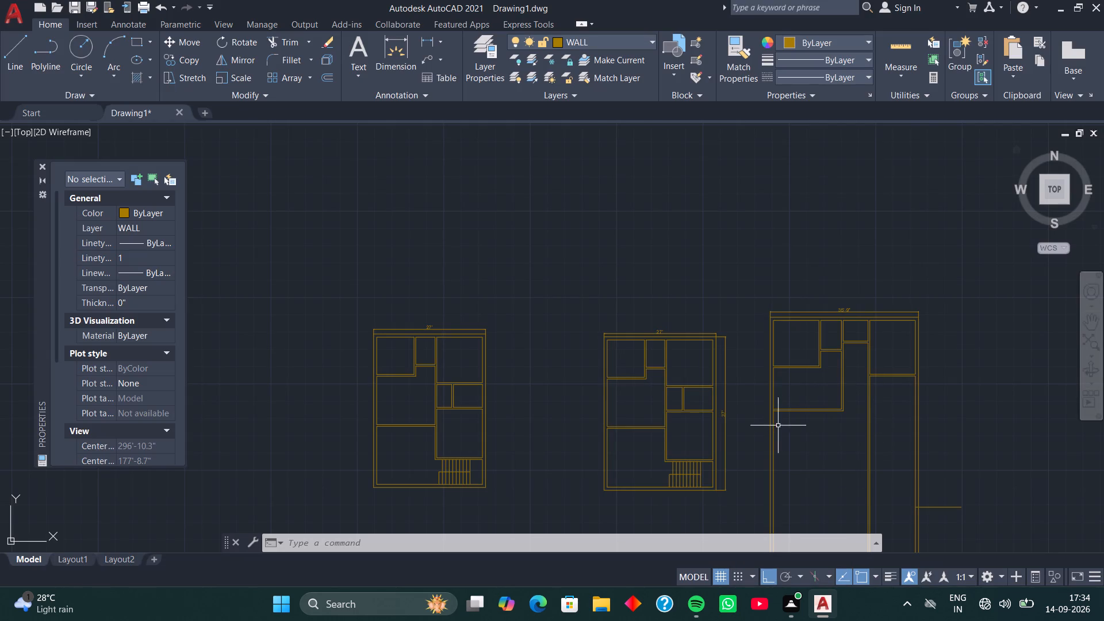
{"action": "middle_click_drag", "start_coordinate": [811, 469], "coordinate": [737, 427]}
{"action": "middle_click_drag", "start_coordinate": [737, 427], "coordinate": [677, 421]}
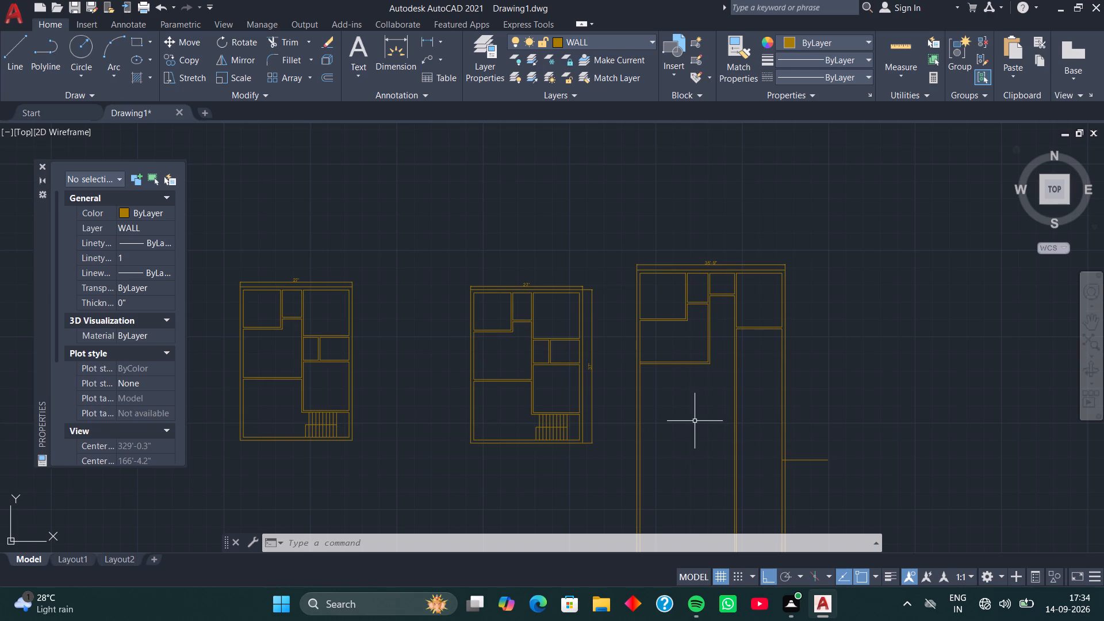
{"action": "middle_click_drag", "start_coordinate": [762, 442], "coordinate": [700, 408]}
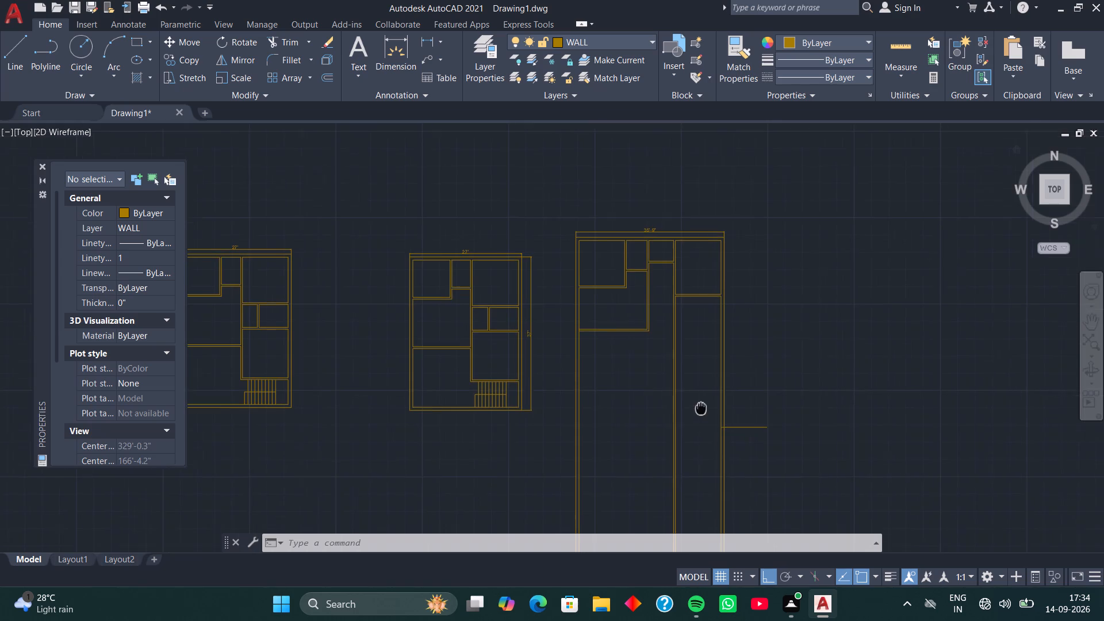
{"action": "middle_click_drag", "start_coordinate": [700, 408], "coordinate": [695, 402]}
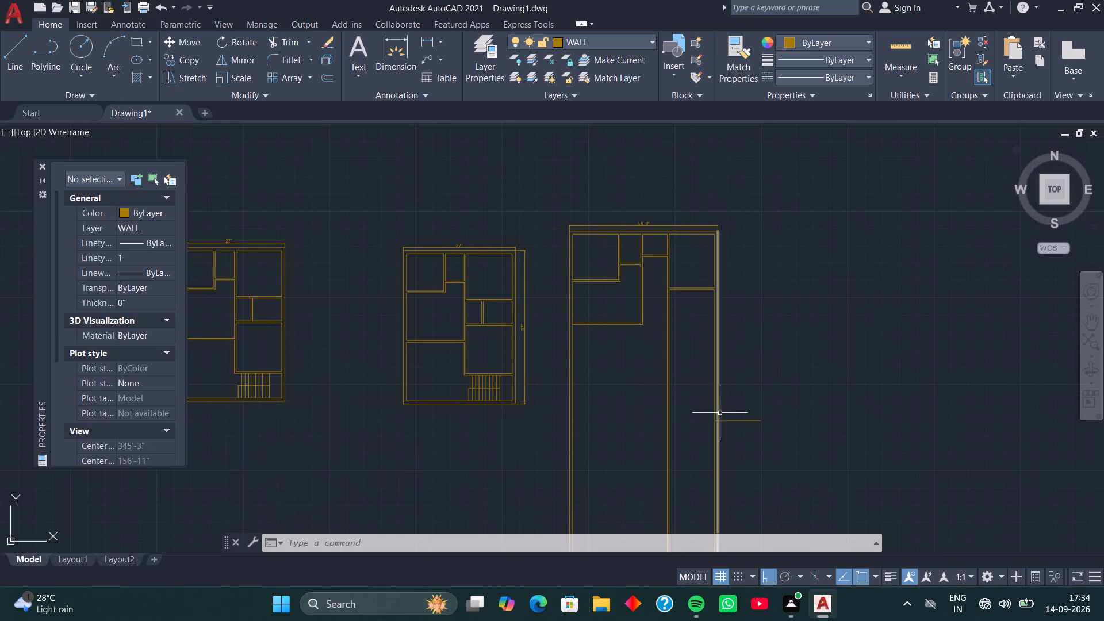
Stretch the copied line's ends so it spans about 11'-2.5" from the third-fourth bay partition's far face towards the outer wall.
{"action": "scroll", "coordinate": [721, 413], "scroll_direction": "up", "scroll_amount": 2}
{"action": "left_click", "coordinate": [737, 431]}
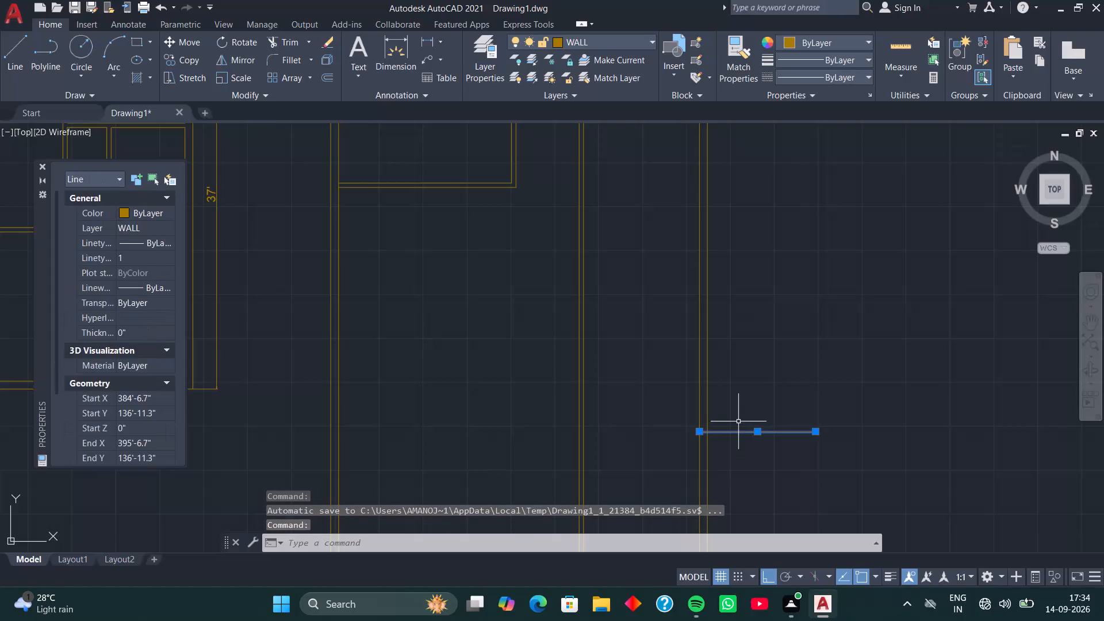
{"action": "left_click", "coordinate": [700, 432]}
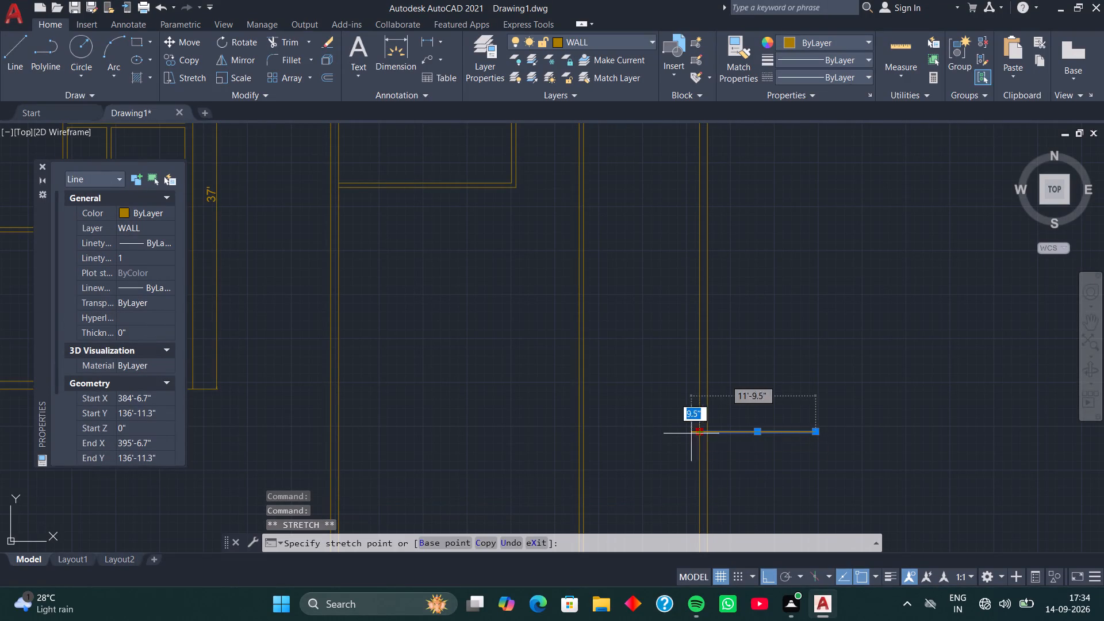
{"action": "left_click", "coordinate": [580, 429]}
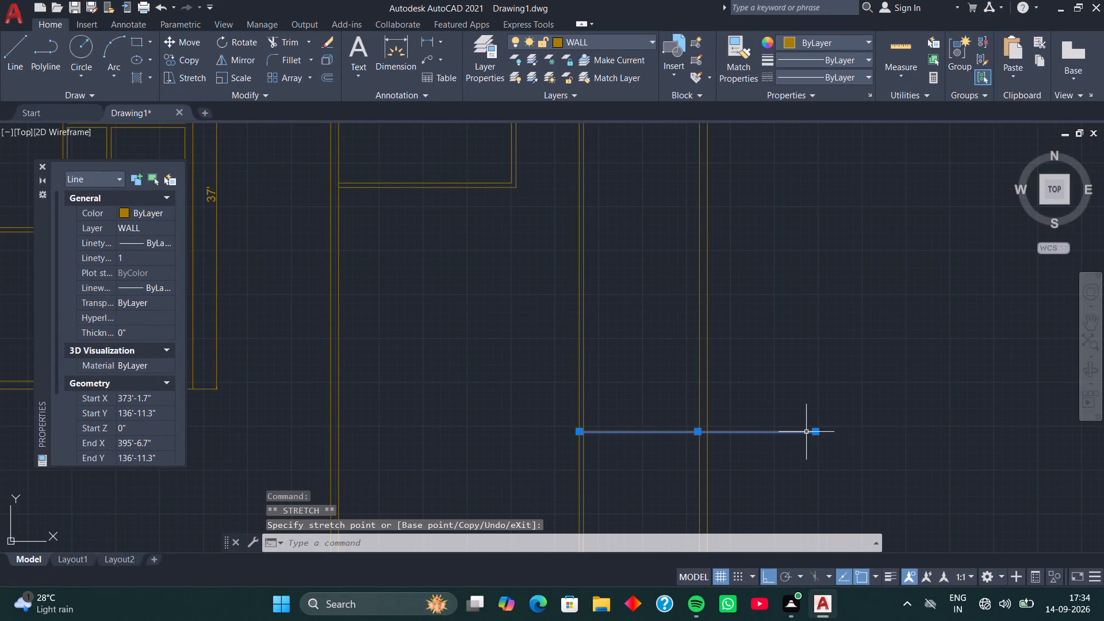
{"action": "left_click", "coordinate": [819, 431]}
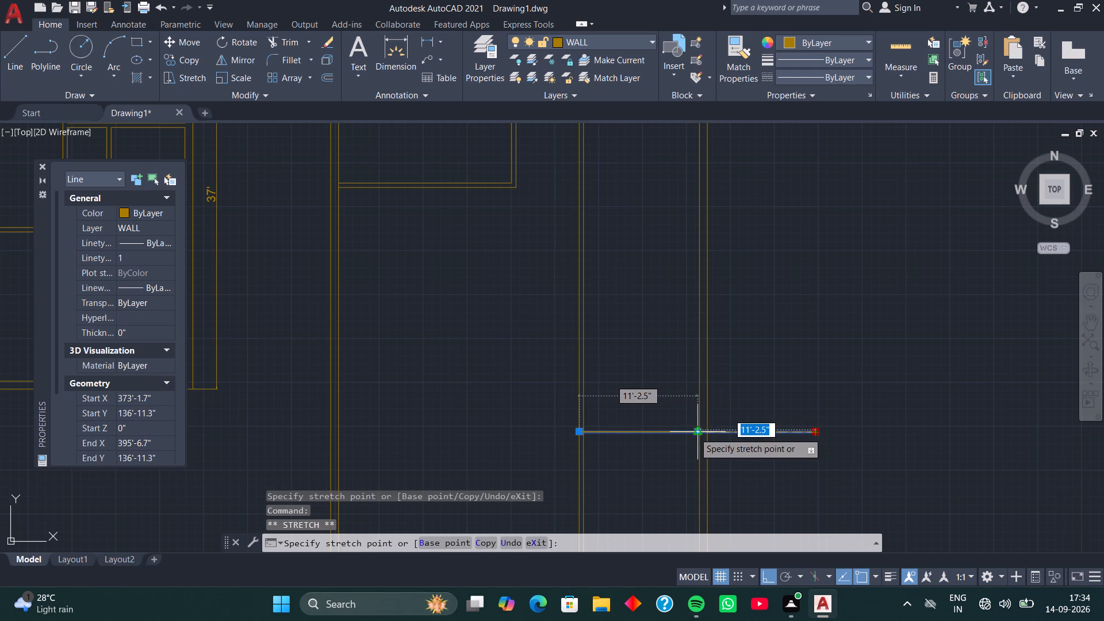
{"action": "left_click", "coordinate": [693, 432]}
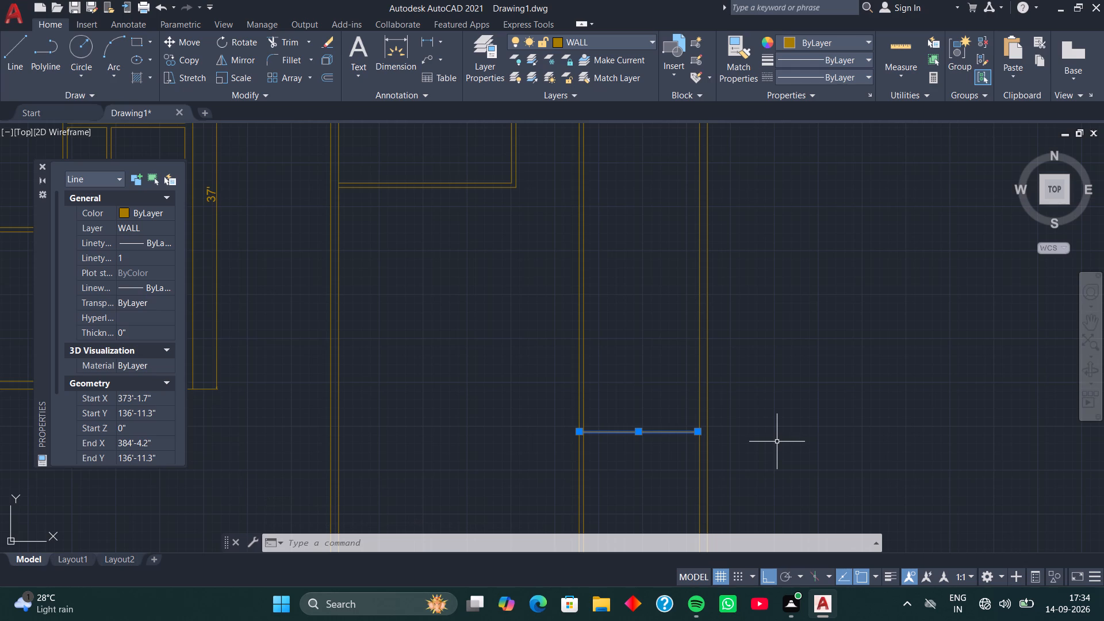
{"action": "key", "text": "Escape"}
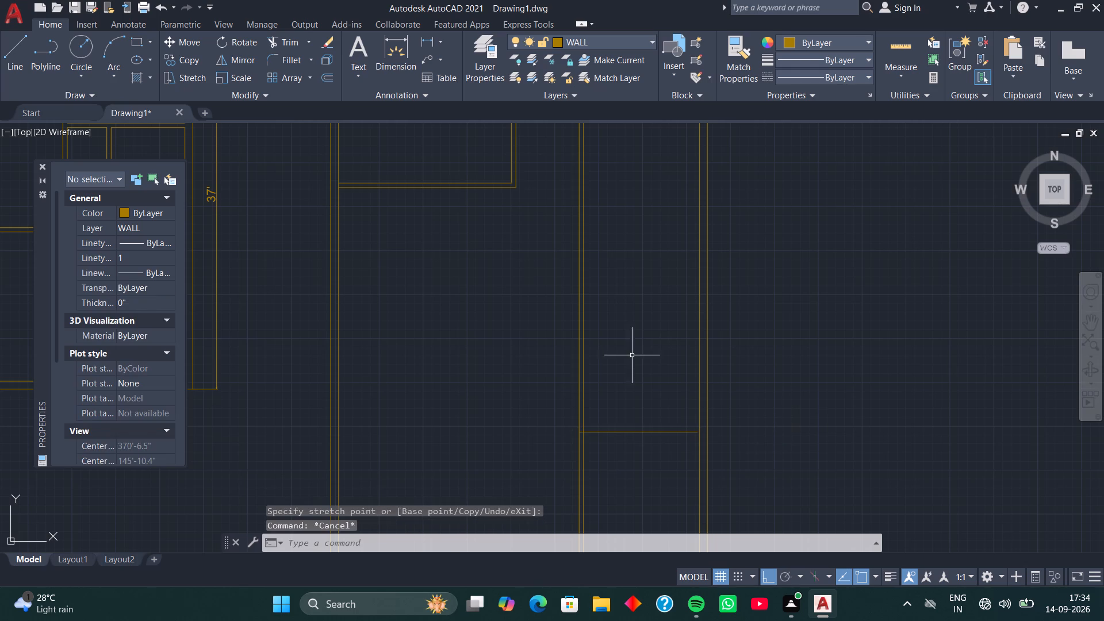
Trim away the third plan's long vertical walls and partition lines below the rooms, plus the copied line across the fourth bay.
{"action": "scroll", "coordinate": [708, 271], "scroll_direction": "down", "scroll_amount": 3}
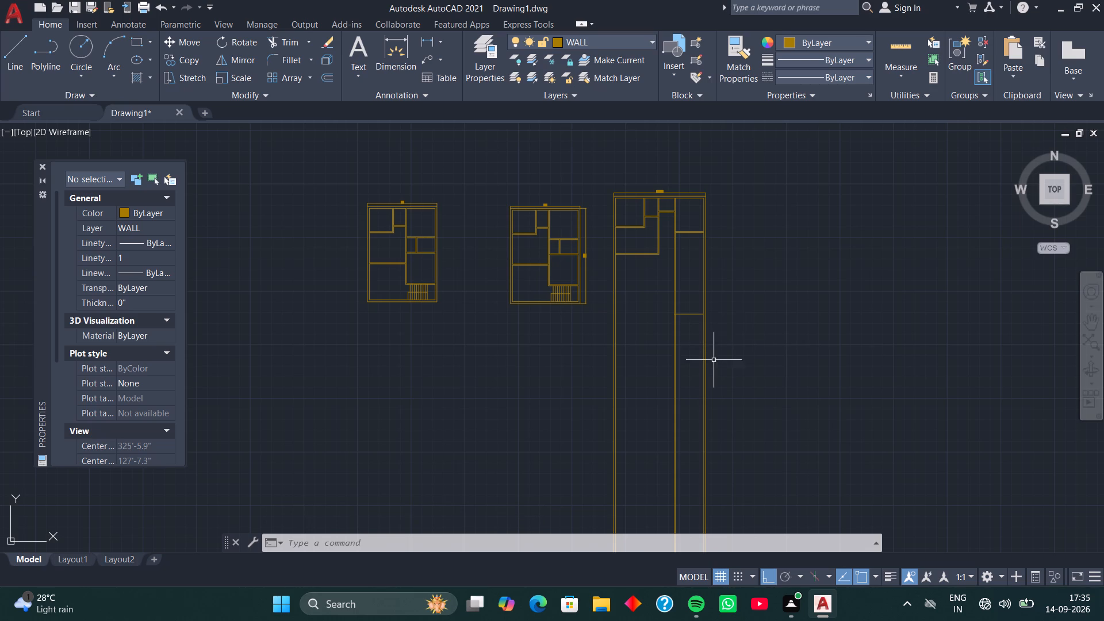
{"action": "middle_click_drag", "start_coordinate": [787, 352], "coordinate": [812, 301]}
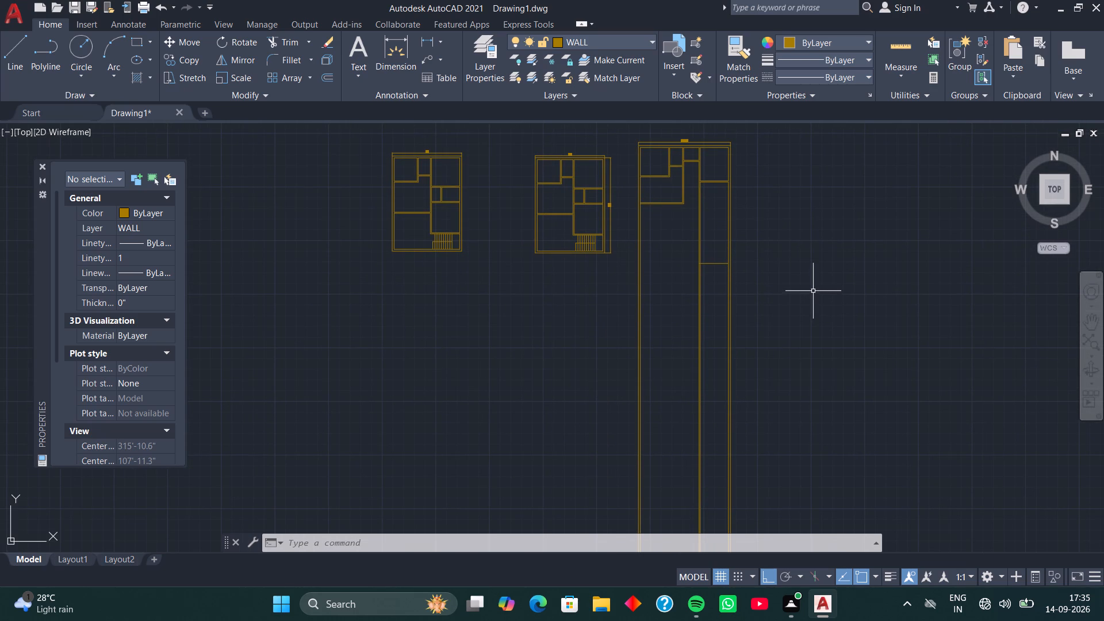
{"action": "type", "text": "TR"}
{"action": "key", "text": "space"}
{"action": "left_click_drag", "start_coordinate": [817, 285], "coordinate": [605, 372]}
{"action": "left_click_drag", "start_coordinate": [665, 270], "coordinate": [767, 206]}
{"action": "left_click_drag", "start_coordinate": [752, 225], "coordinate": [730, 248]}
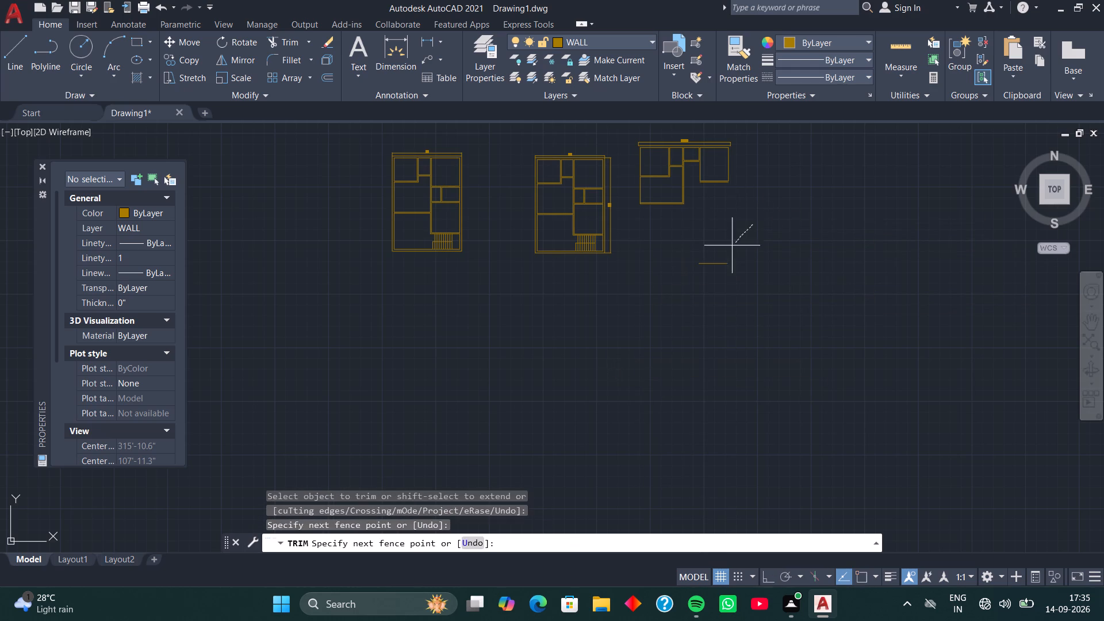
{"action": "left_click_drag", "start_coordinate": [730, 248], "coordinate": [708, 282]}
Trim away the fourth bay's horizontal partition, its top wall lines and the remaining outer wall line beside it.
{"action": "scroll", "coordinate": [715, 189], "scroll_direction": "up", "scroll_amount": 4}
{"action": "left_click", "coordinate": [719, 154]}
{"action": "left_click", "coordinate": [718, 137]}
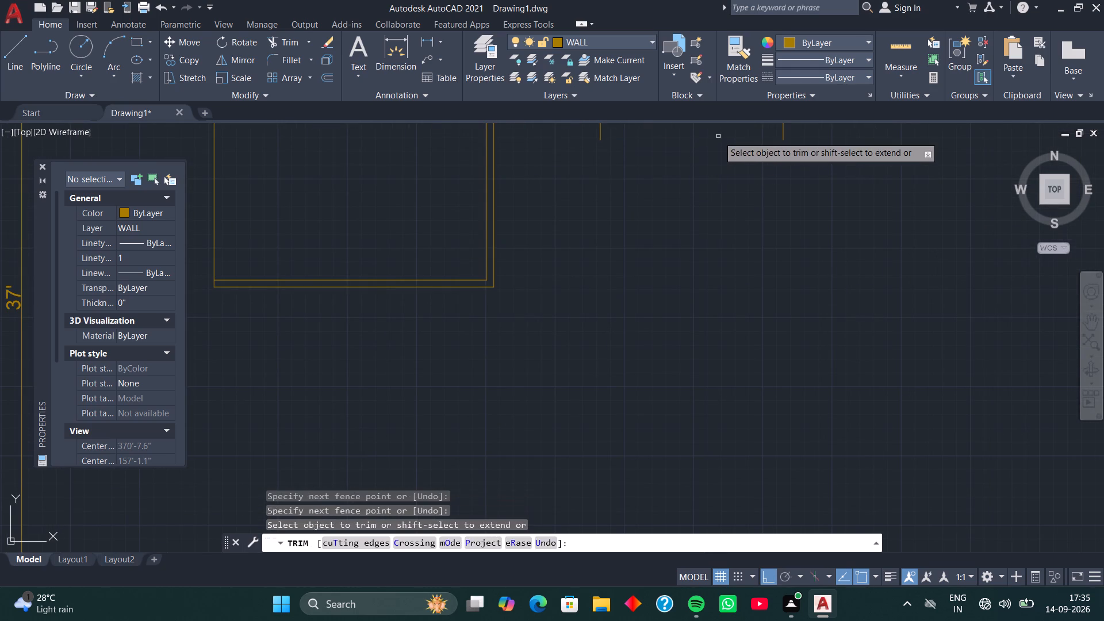
{"action": "scroll", "coordinate": [718, 137], "scroll_direction": "down", "scroll_amount": 2}
{"action": "middle_click_drag", "start_coordinate": [718, 138], "coordinate": [746, 355]}
{"action": "left_click_drag", "start_coordinate": [760, 225], "coordinate": [747, 318]}
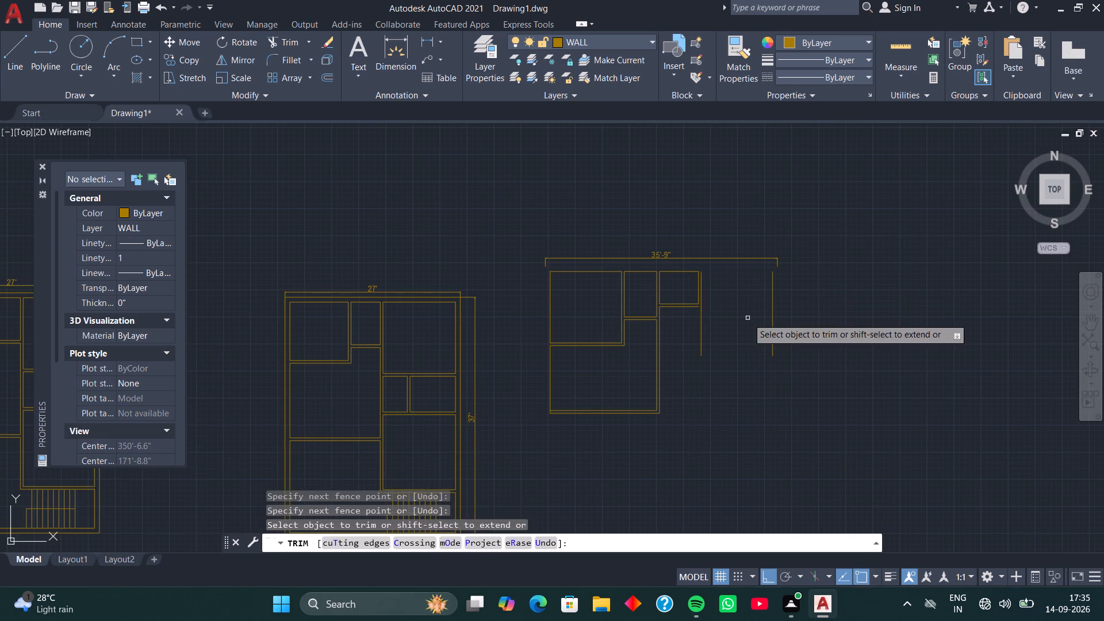
{"action": "left_click_drag", "start_coordinate": [756, 306], "coordinate": [787, 304]}
Trim away the third bay's wall lines, the 35'-9" dimension and the vertical partitions bounding the second bay.
{"action": "left_click_drag", "start_coordinate": [727, 175], "coordinate": [693, 284]}
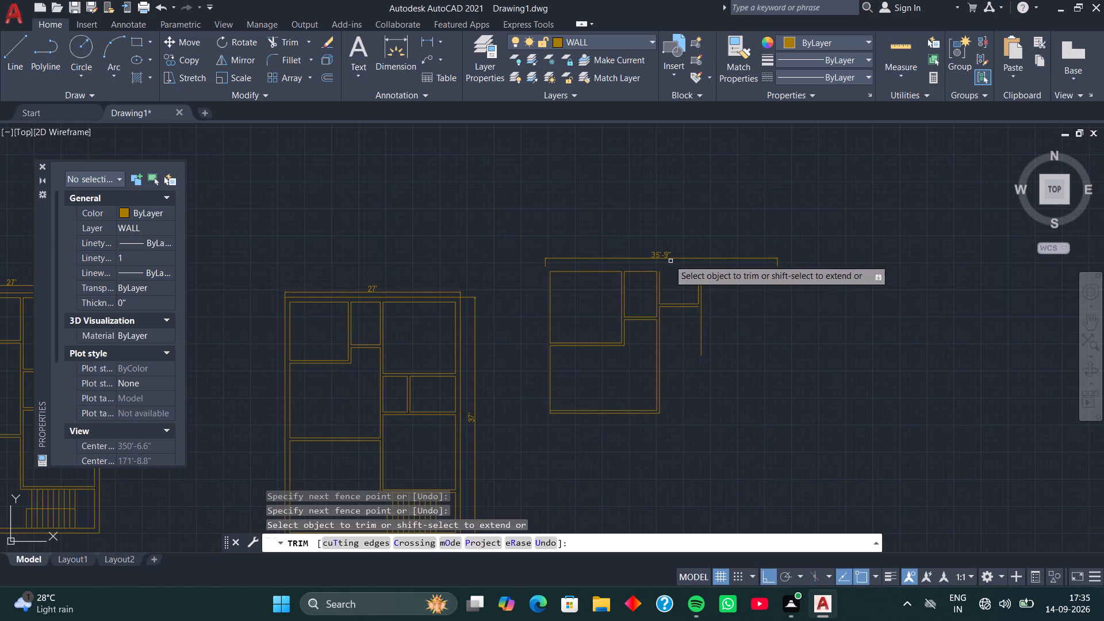
{"action": "left_click", "coordinate": [664, 254]}
{"action": "left_click_drag", "start_coordinate": [659, 279], "coordinate": [715, 278]}
{"action": "left_click_drag", "start_coordinate": [732, 278], "coordinate": [648, 321]}
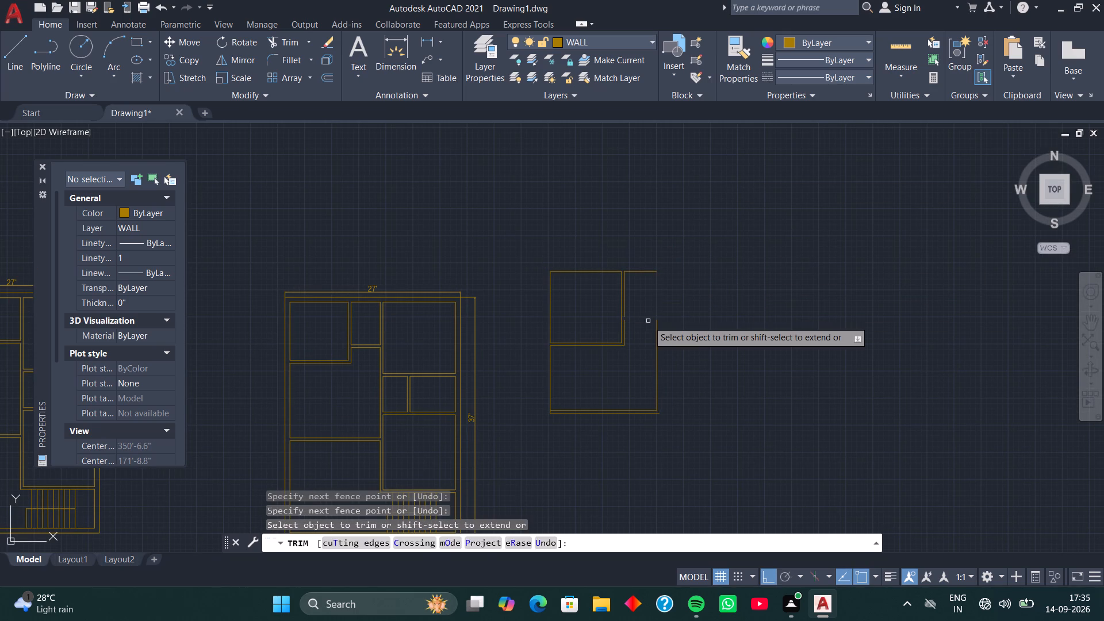
{"action": "left_click_drag", "start_coordinate": [618, 315], "coordinate": [722, 323]}
{"action": "left_click_drag", "start_coordinate": [672, 251], "coordinate": [654, 352]}
Trim away all the remaining wall and partition lines of the third plan.
{"action": "left_click_drag", "start_coordinate": [646, 231], "coordinate": [643, 290]}
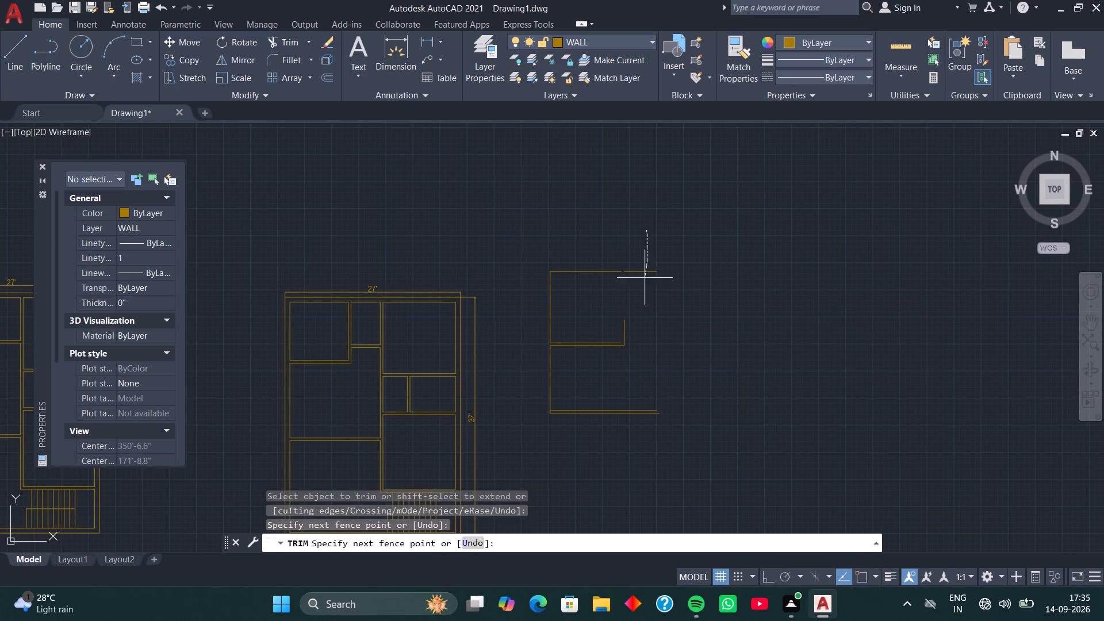
{"action": "left_click_drag", "start_coordinate": [643, 290], "coordinate": [639, 330]}
{"action": "left_click_drag", "start_coordinate": [631, 324], "coordinate": [614, 373]}
{"action": "left_click_drag", "start_coordinate": [612, 327], "coordinate": [610, 363]}
{"action": "left_click_drag", "start_coordinate": [607, 394], "coordinate": [607, 405]}
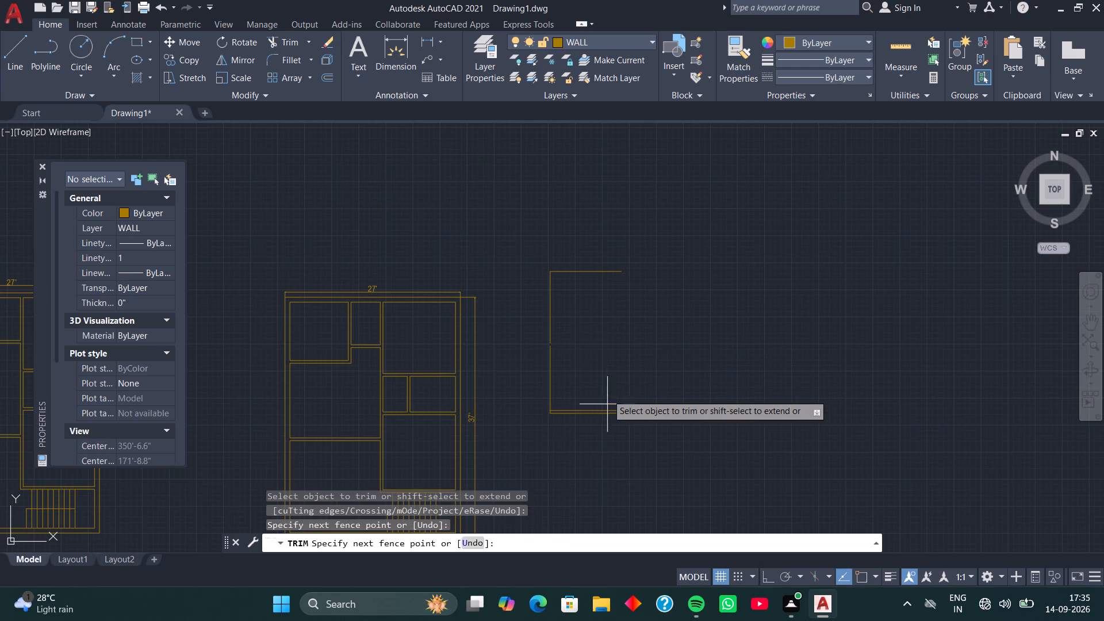
{"action": "left_click_drag", "start_coordinate": [607, 405], "coordinate": [609, 449]}
{"action": "left_click_drag", "start_coordinate": [577, 357], "coordinate": [544, 374]}
{"action": "left_click", "coordinate": [551, 308]}
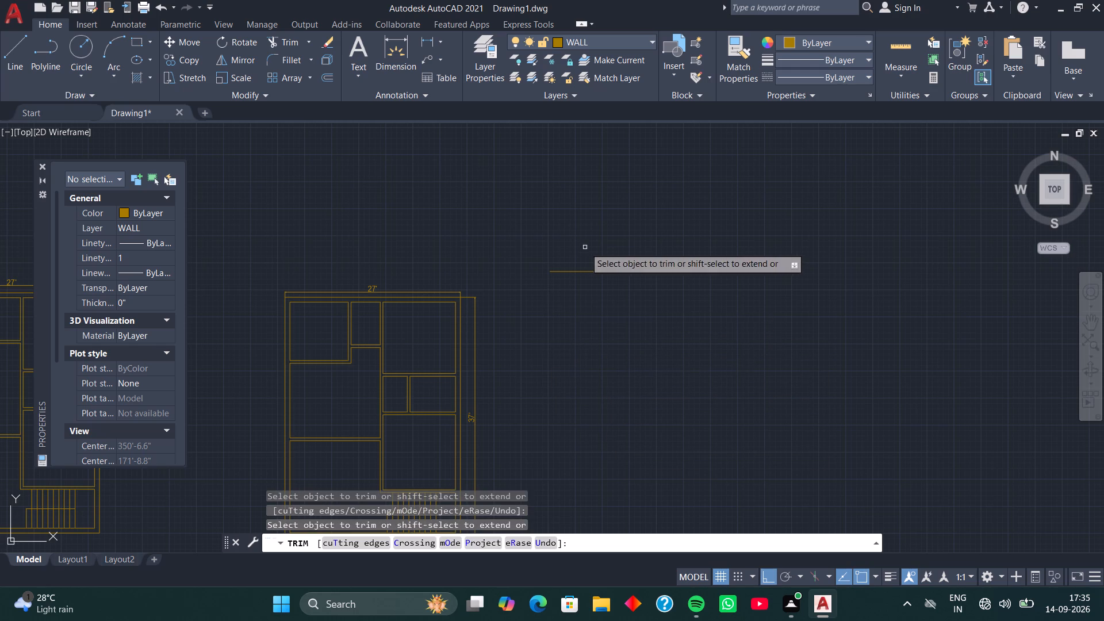
{"action": "left_click_drag", "start_coordinate": [585, 247], "coordinate": [589, 300]}
{"action": "key", "text": "space"}
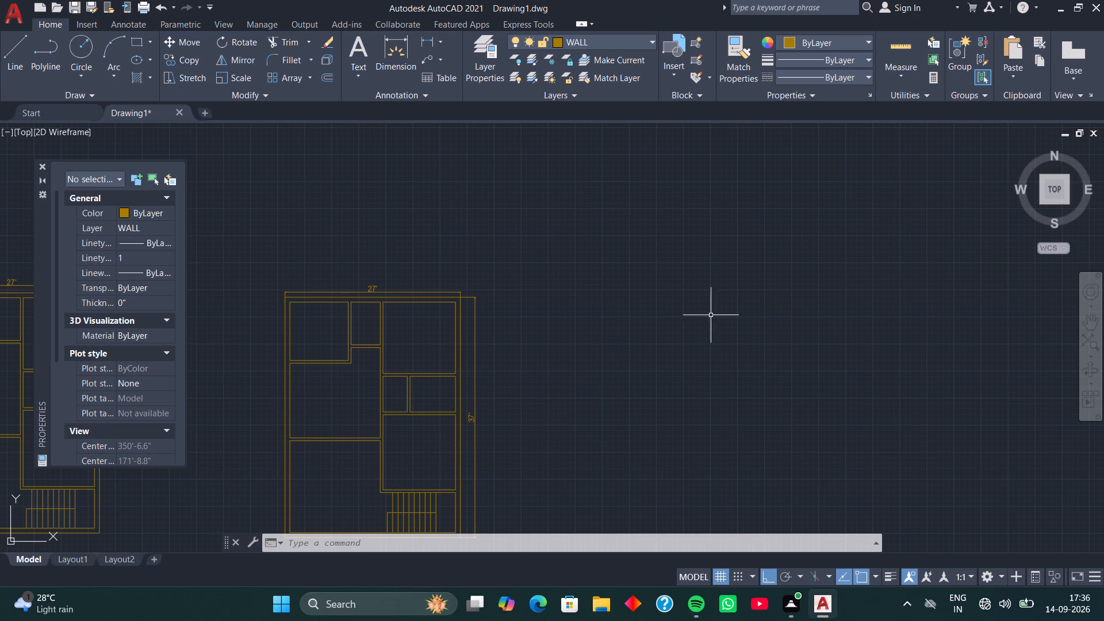
Examine the room and partition layout of the finished 27' by 37' plan and the cleared area beside it.
{"action": "scroll", "coordinate": [512, 292], "scroll_direction": "down", "scroll_amount": 5}
{"action": "scroll", "coordinate": [512, 292], "scroll_direction": "up", "scroll_amount": 4}
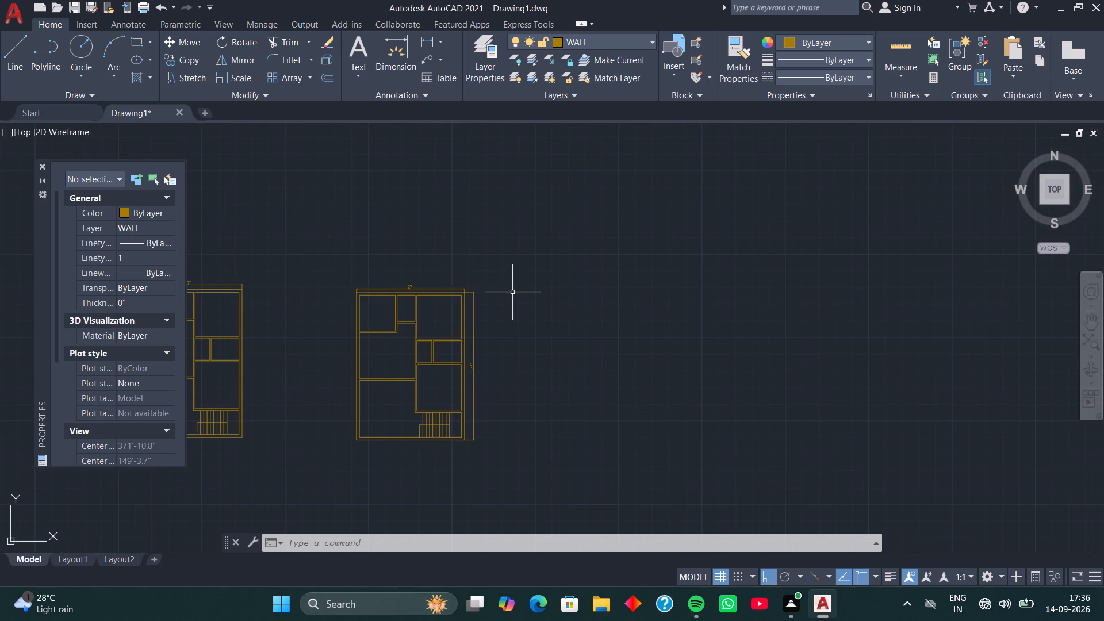
{"action": "middle_click_drag", "start_coordinate": [455, 328], "coordinate": [769, 263]}
{"action": "scroll", "coordinate": [509, 322], "scroll_direction": "up", "scroll_amount": 1}
{"action": "scroll", "coordinate": [771, 263], "scroll_direction": "up", "scroll_amount": 1}
{"action": "middle_click_drag", "start_coordinate": [771, 263], "coordinate": [556, 323]}
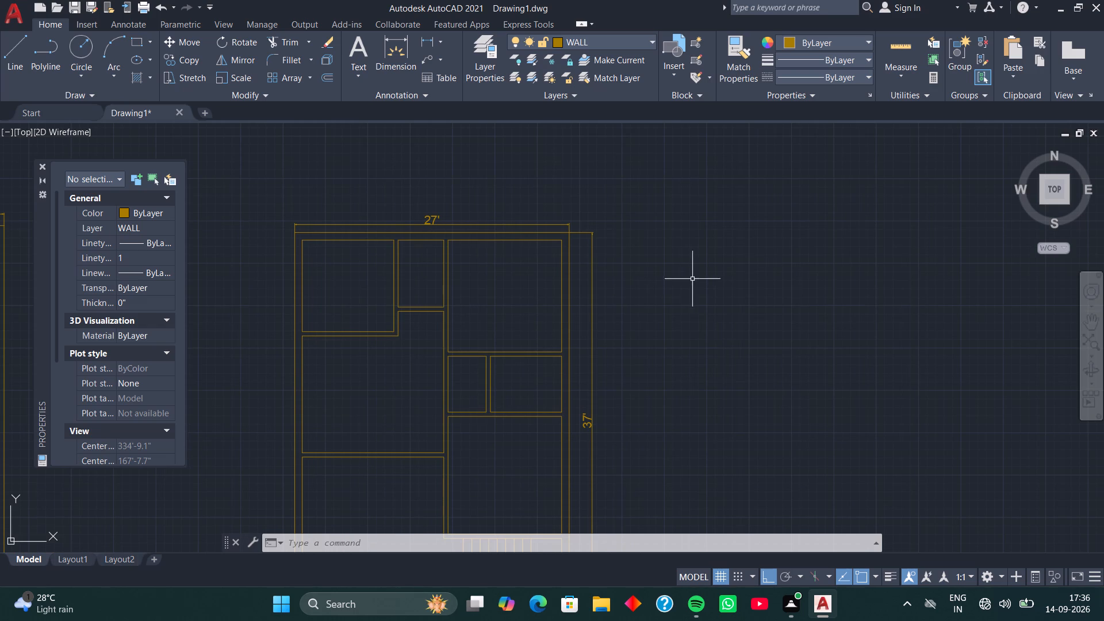
{"action": "middle_click_drag", "start_coordinate": [694, 285], "coordinate": [576, 342]}
{"action": "middle_click_drag", "start_coordinate": [573, 345], "coordinate": [757, 352]}
{"action": "scroll", "coordinate": [599, 350], "scroll_direction": "up", "scroll_amount": 1}
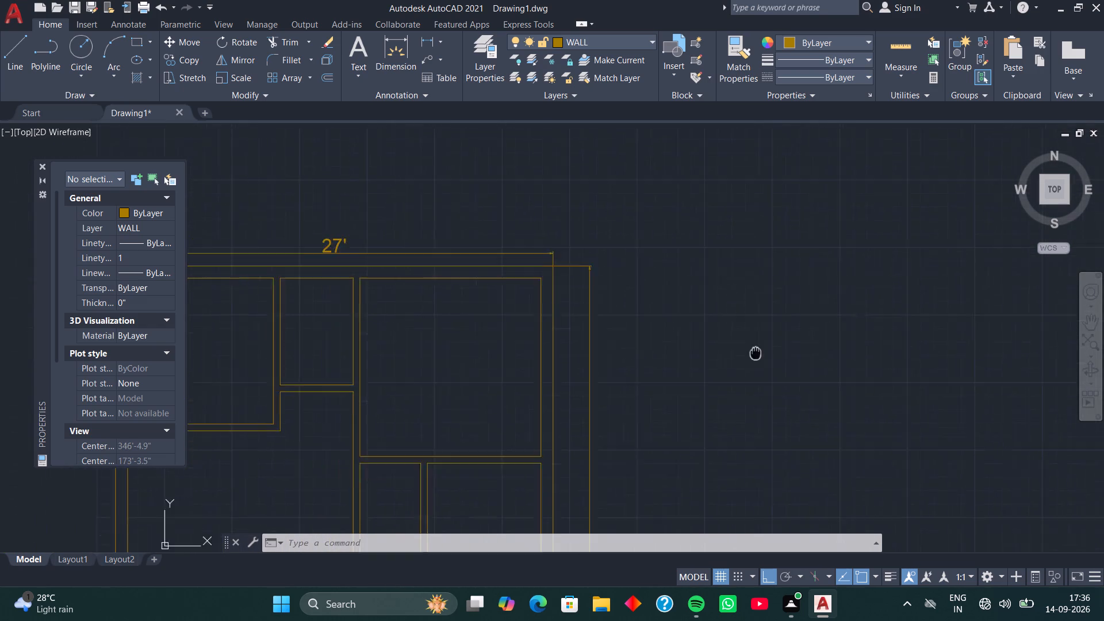
{"action": "middle_click_drag", "start_coordinate": [757, 352], "coordinate": [850, 282]}
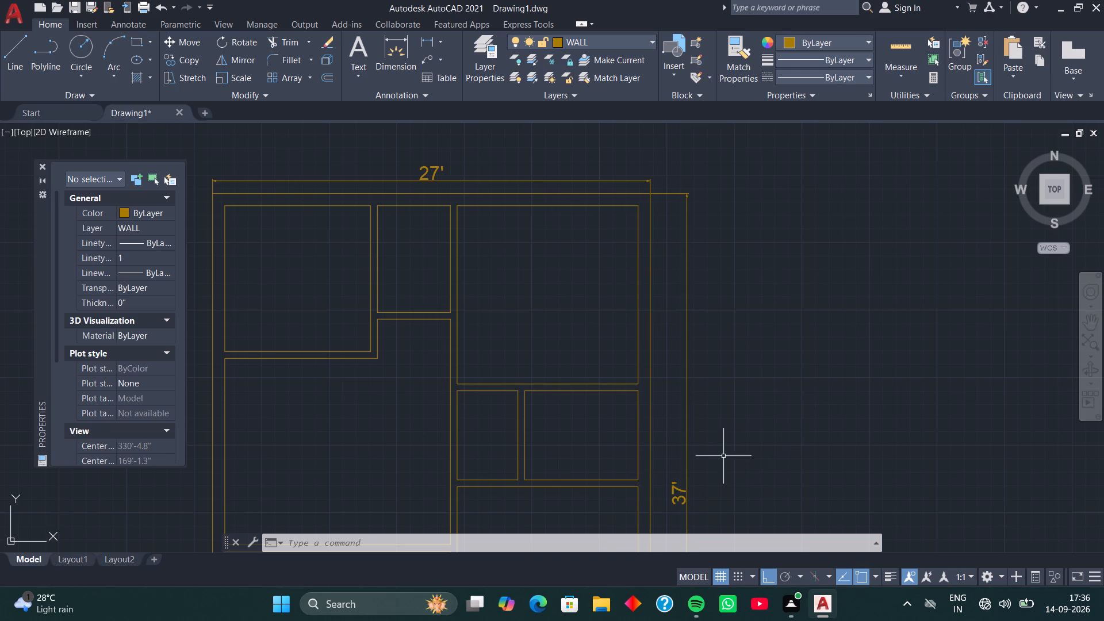
{"action": "scroll", "coordinate": [716, 464], "scroll_direction": "up", "scroll_amount": 1}
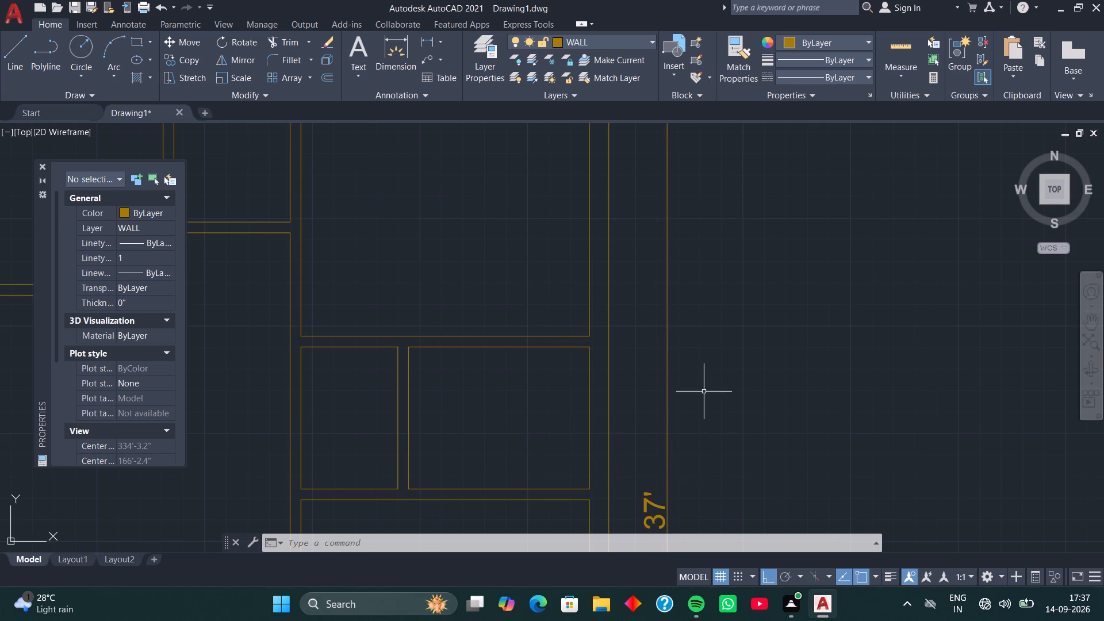
{"action": "scroll", "coordinate": [643, 334], "scroll_direction": "down", "scroll_amount": 2}
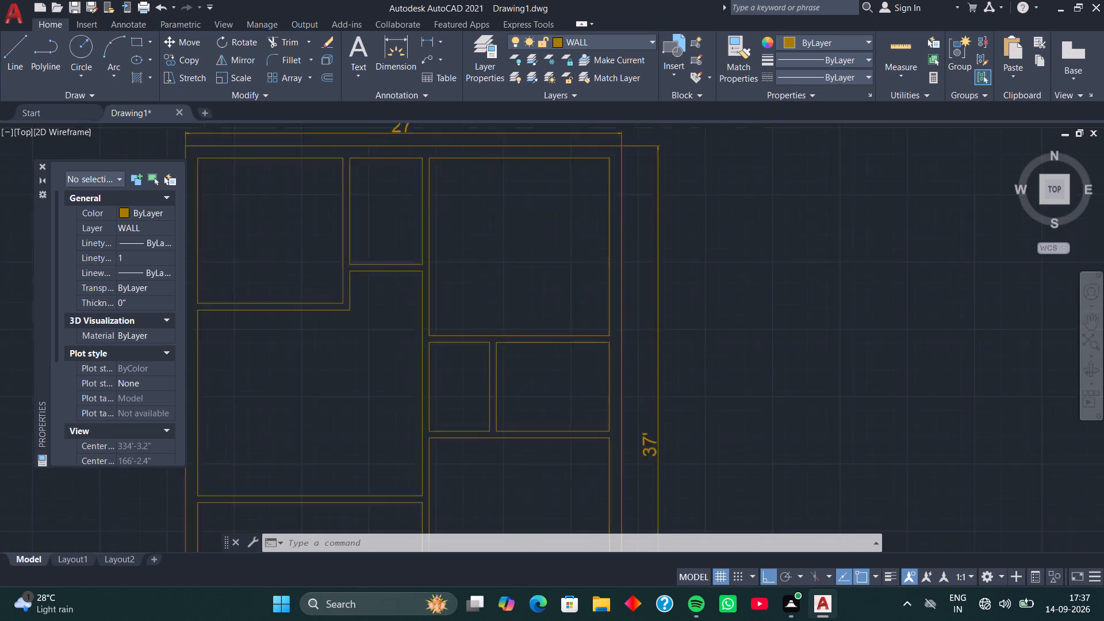
{"action": "scroll", "coordinate": [643, 334], "scroll_direction": "down", "scroll_amount": 1}
{"action": "middle_click_drag", "start_coordinate": [670, 322], "coordinate": [563, 287]}
{"action": "middle_click_drag", "start_coordinate": [616, 305], "coordinate": [564, 282]}
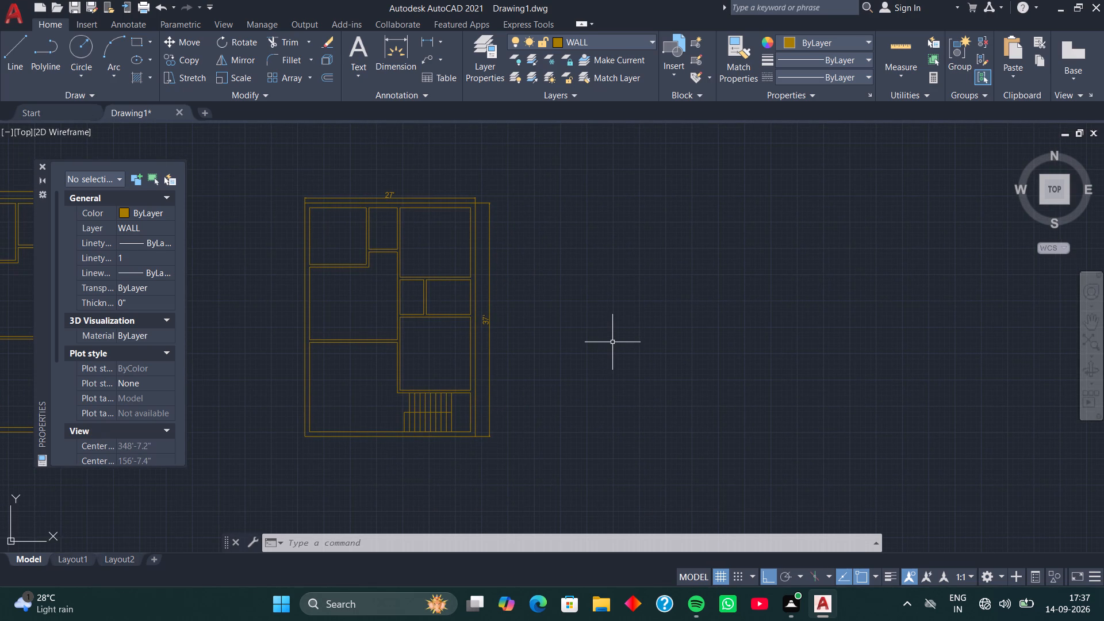
{"action": "middle_click_drag", "start_coordinate": [630, 354], "coordinate": [593, 340]}
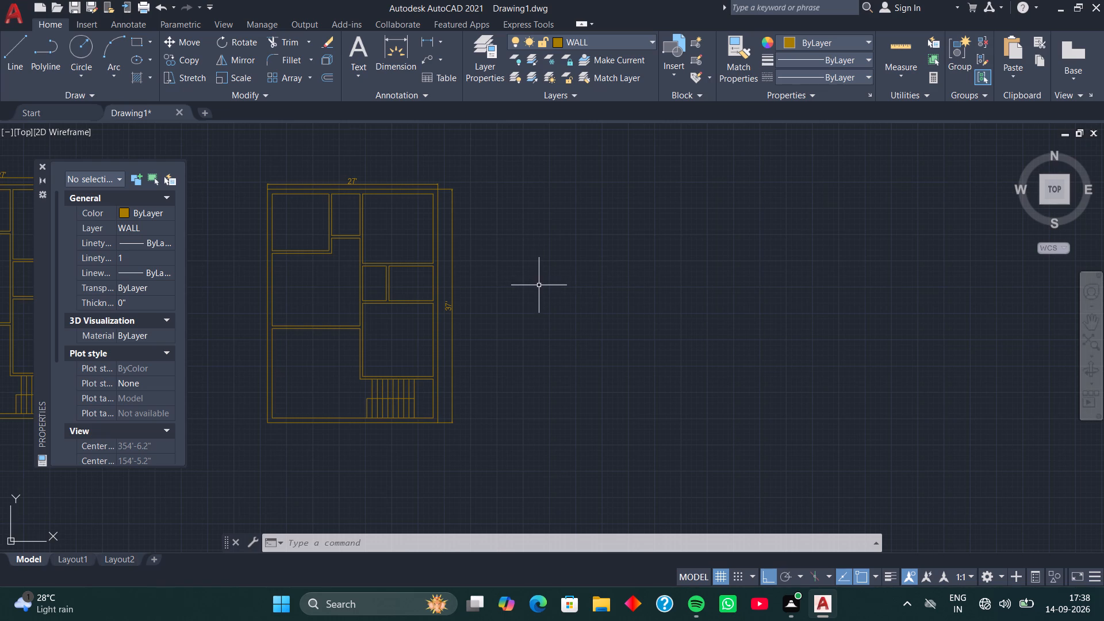
Draw one horizontal and one vertical construction line crossing in the empty area east of the 27' by 37' plan.
{"action": "key", "text": "x"}
{"action": "type", "text": "L"}
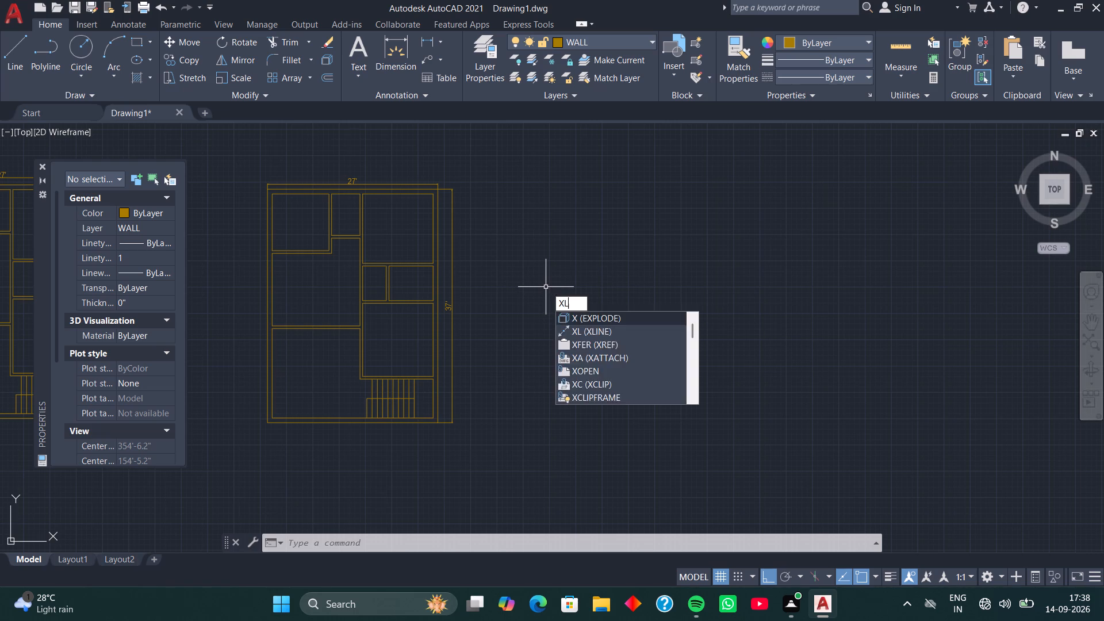
{"action": "key", "text": "space"}
{"action": "key", "text": "h"}
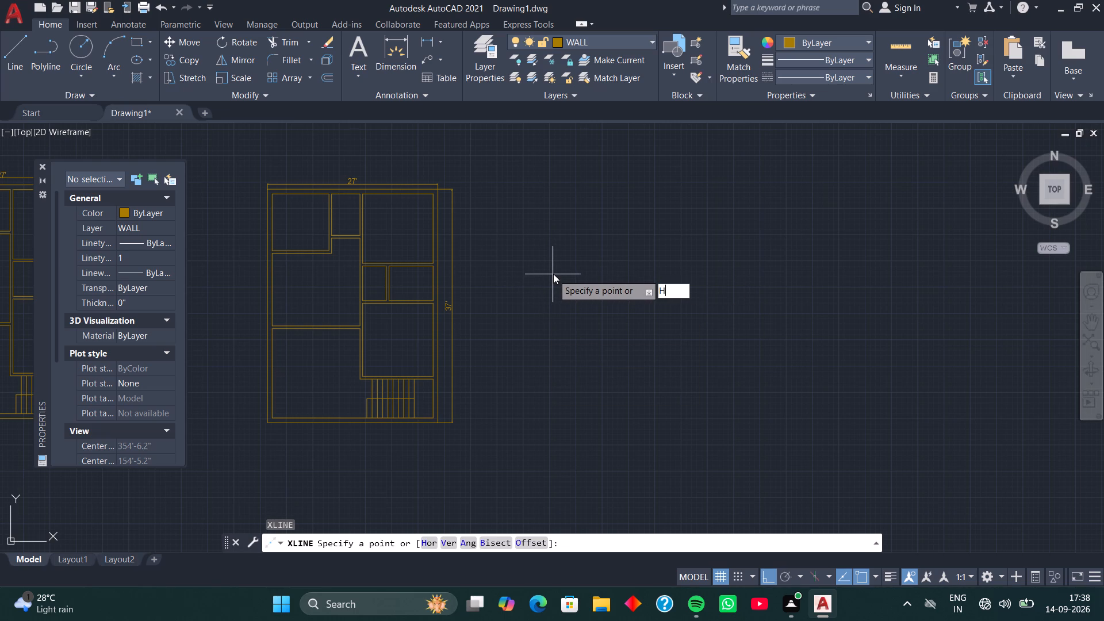
{"action": "key", "text": "space"}
{"action": "left_click", "coordinate": [534, 161]}
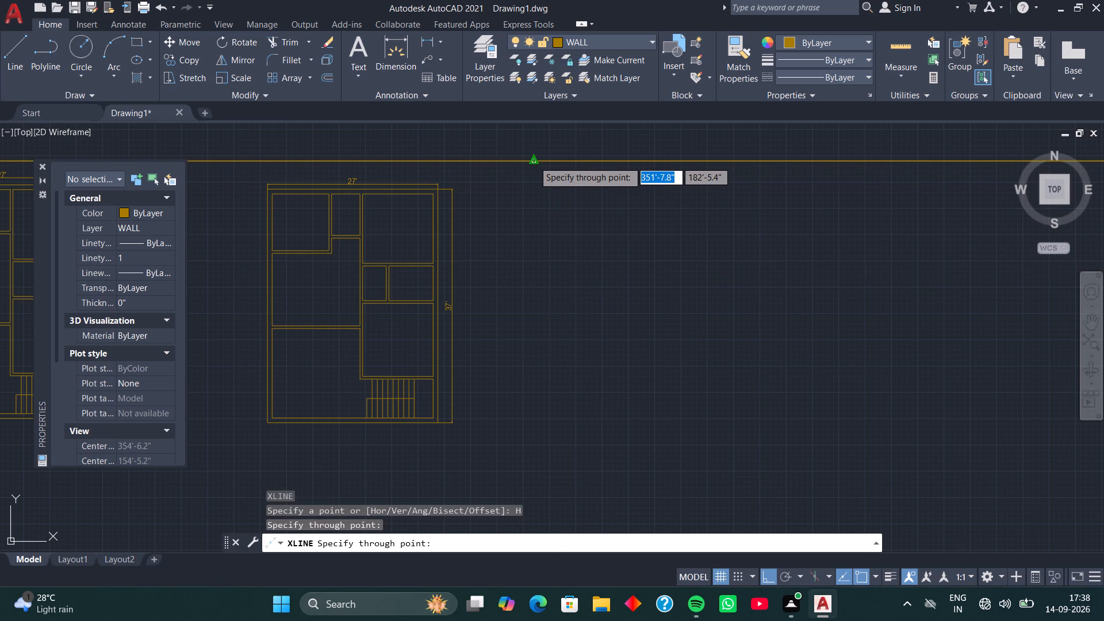
{"action": "key", "text": "space"}
{"action": "key", "text": "space"}
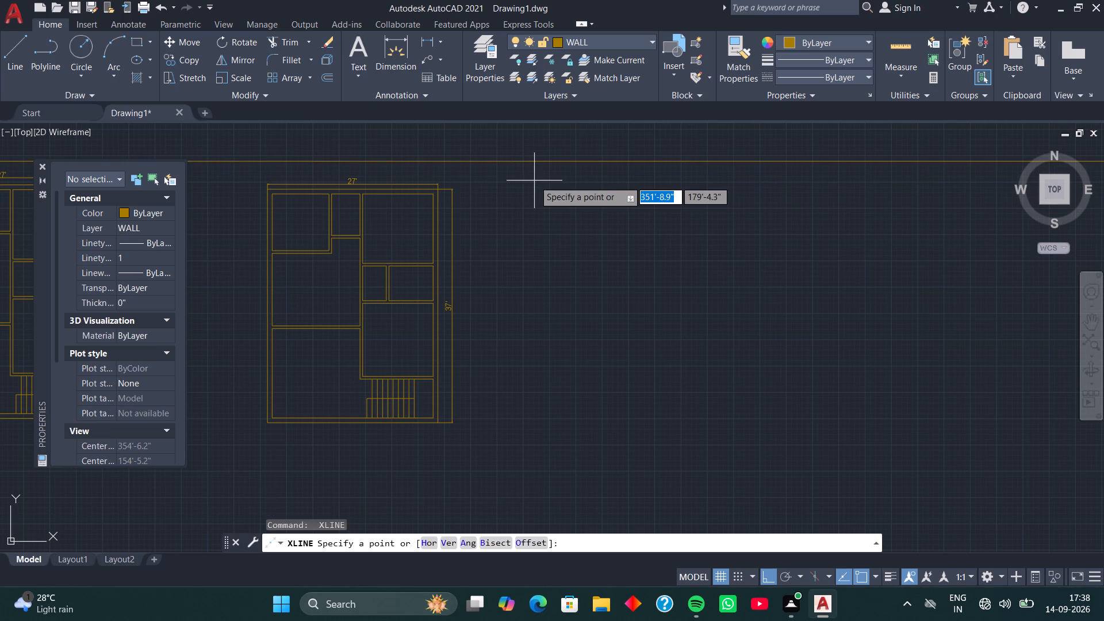
{"action": "type", "text": "V"}
{"action": "key", "text": "space"}
{"action": "left_click", "coordinate": [535, 181]}
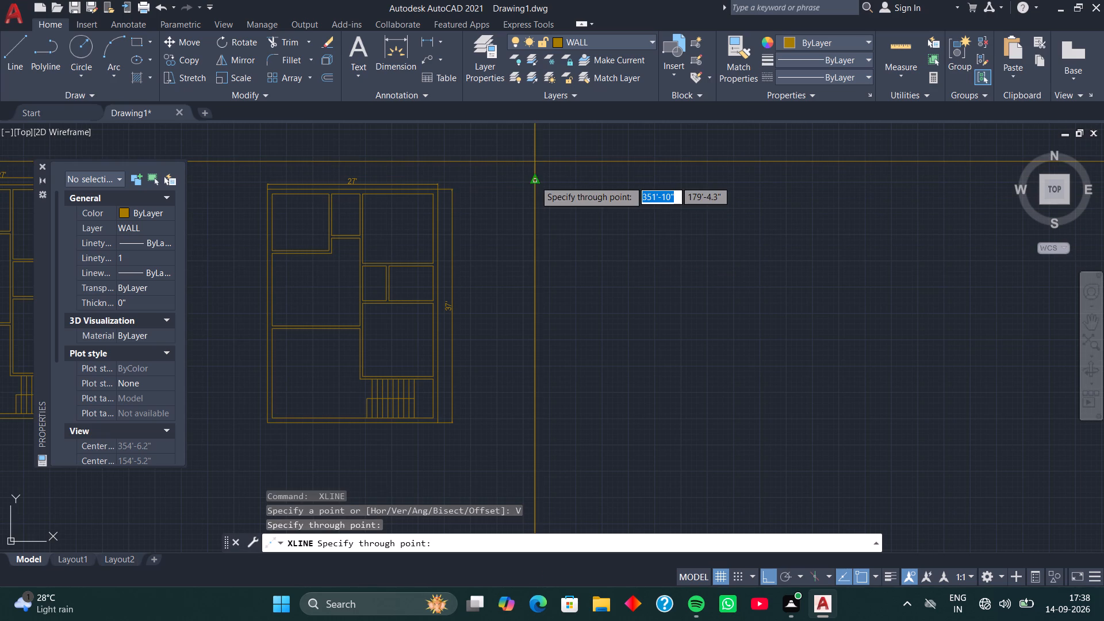
{"action": "key", "text": "space"}
Trim the construction lines beyond their crossing to leave the new plan's north-west outer corner.
{"action": "middle_click_drag", "start_coordinate": [549, 179], "coordinate": [557, 208]}
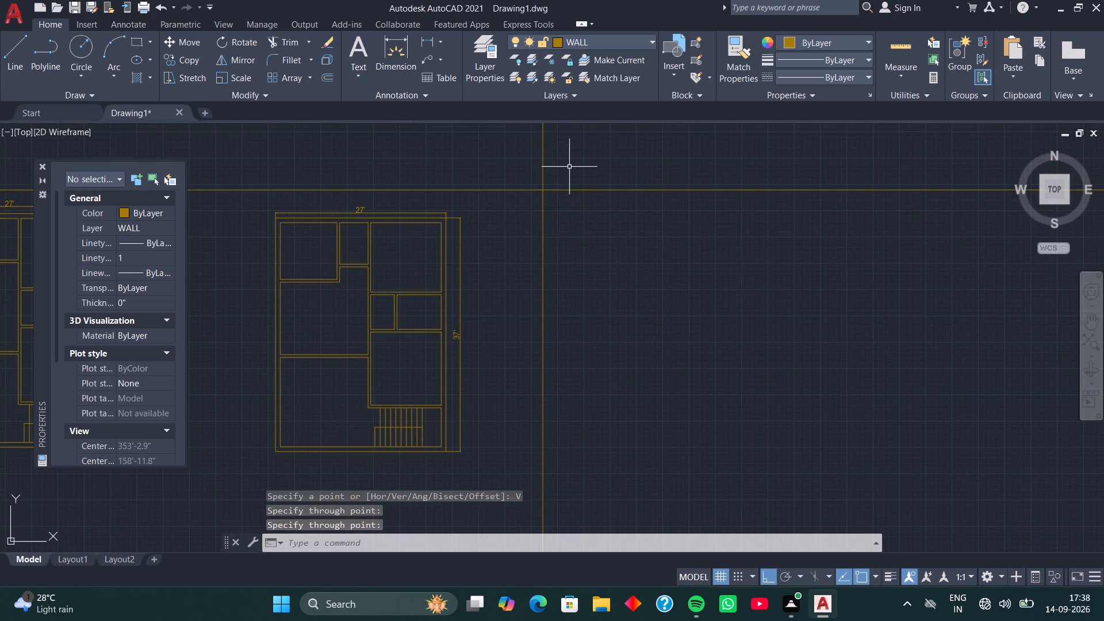
{"action": "type", "text": "TR"}
{"action": "key", "text": "space"}
{"action": "left_click_drag", "start_coordinate": [572, 155], "coordinate": [523, 197]}
{"action": "key", "text": "space"}
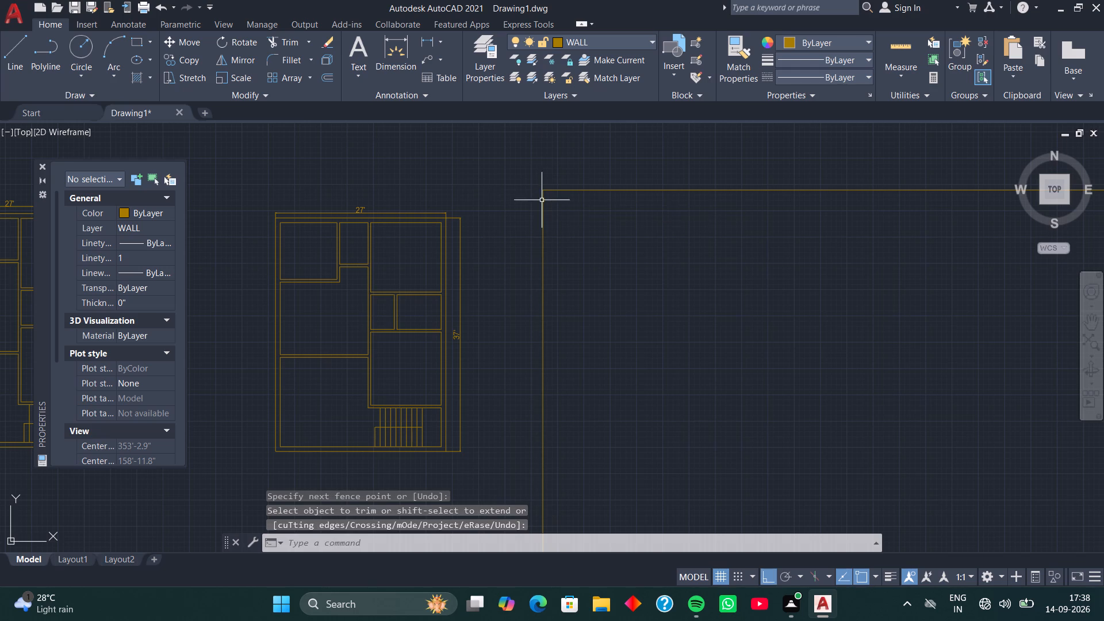
Offset the new plan's top and west outer lines 9" inward to form the outer wall thickness.
{"action": "scroll", "coordinate": [572, 209], "scroll_direction": "down", "scroll_amount": 2}
{"action": "middle_click_drag", "start_coordinate": [573, 212], "coordinate": [465, 194]}
{"action": "scroll", "coordinate": [465, 194], "scroll_direction": "up", "scroll_amount": 3}
{"action": "middle_click_drag", "start_coordinate": [466, 194], "coordinate": [488, 224]}
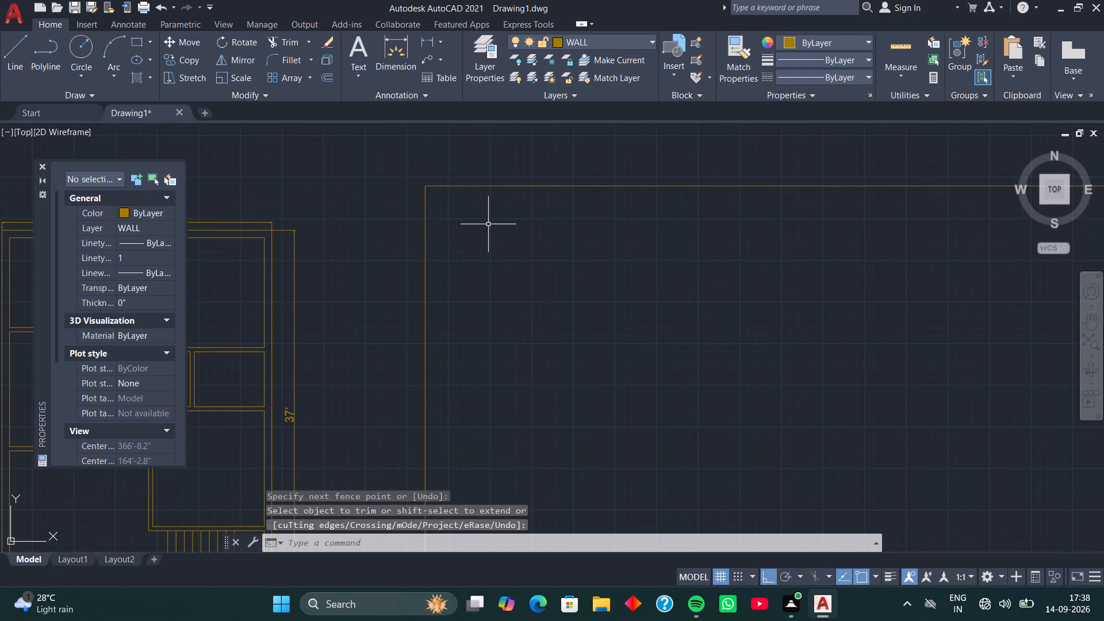
{"action": "key", "text": "o"}
{"action": "key", "text": "space"}
{"action": "key", "text": "space"}
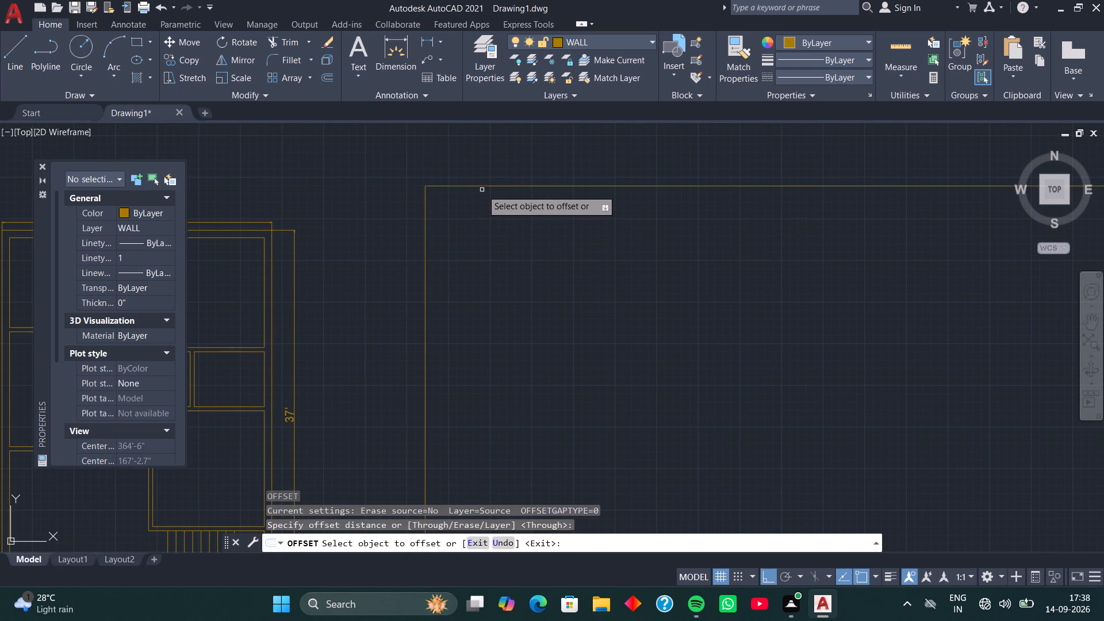
{"action": "left_click", "coordinate": [482, 185]}
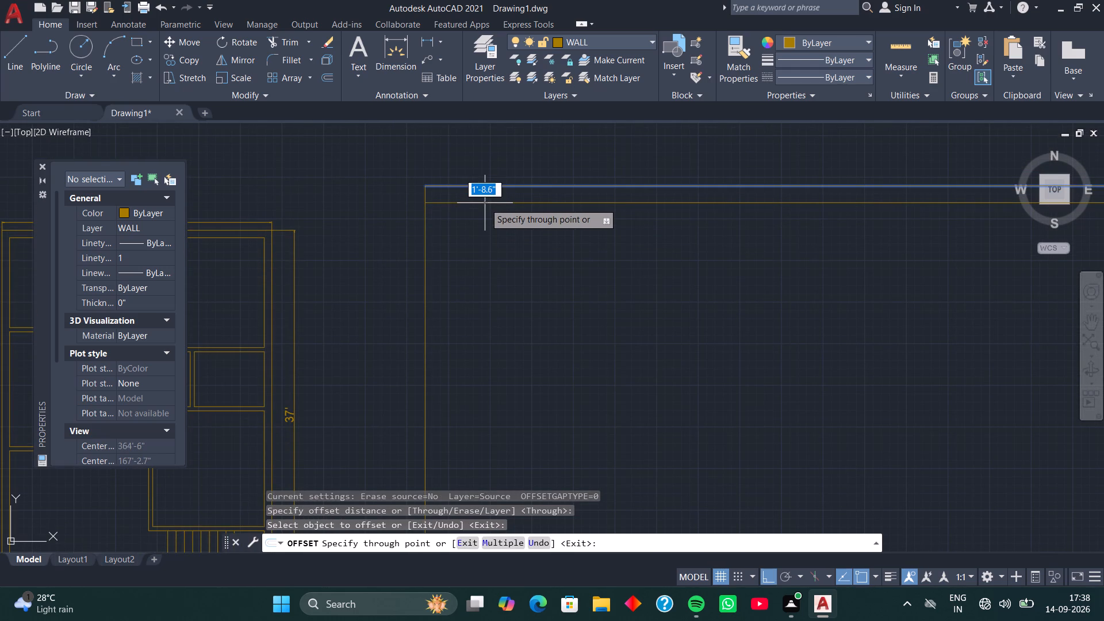
{"action": "key", "text": "9"}
{"action": "key", "text": "Return"}
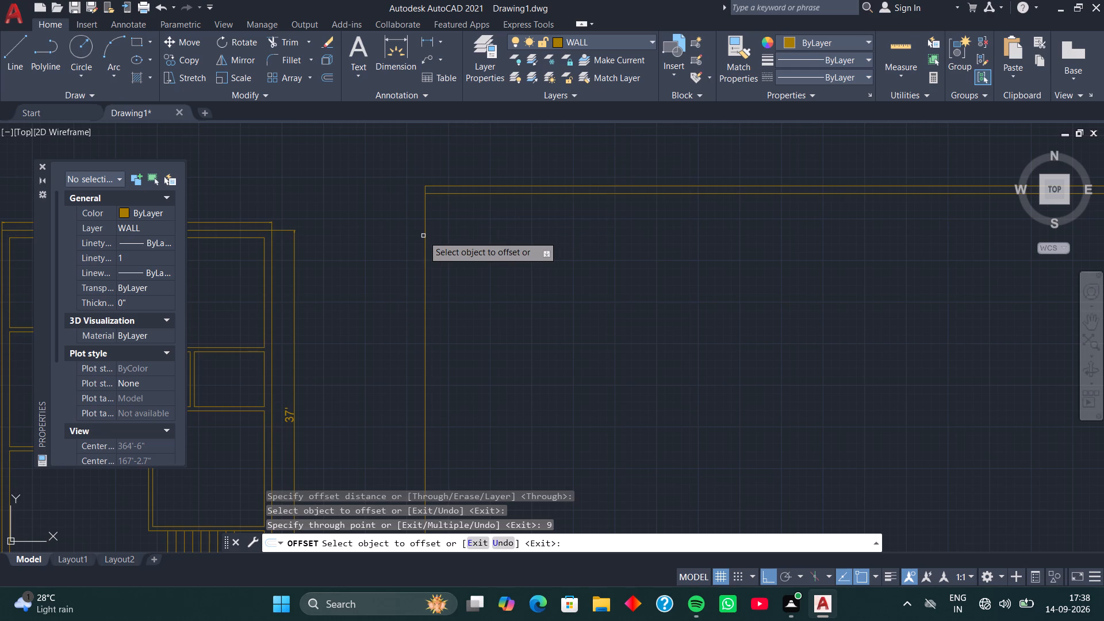
{"action": "left_click", "coordinate": [424, 236]}
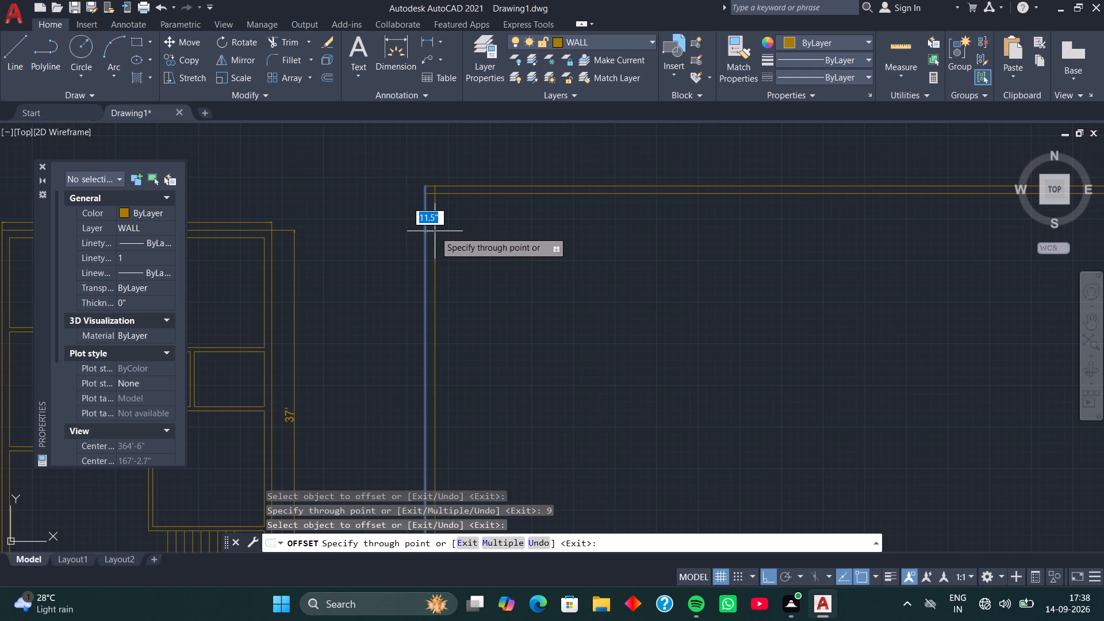
{"action": "key", "text": "9"}
{"action": "key", "text": "Return"}
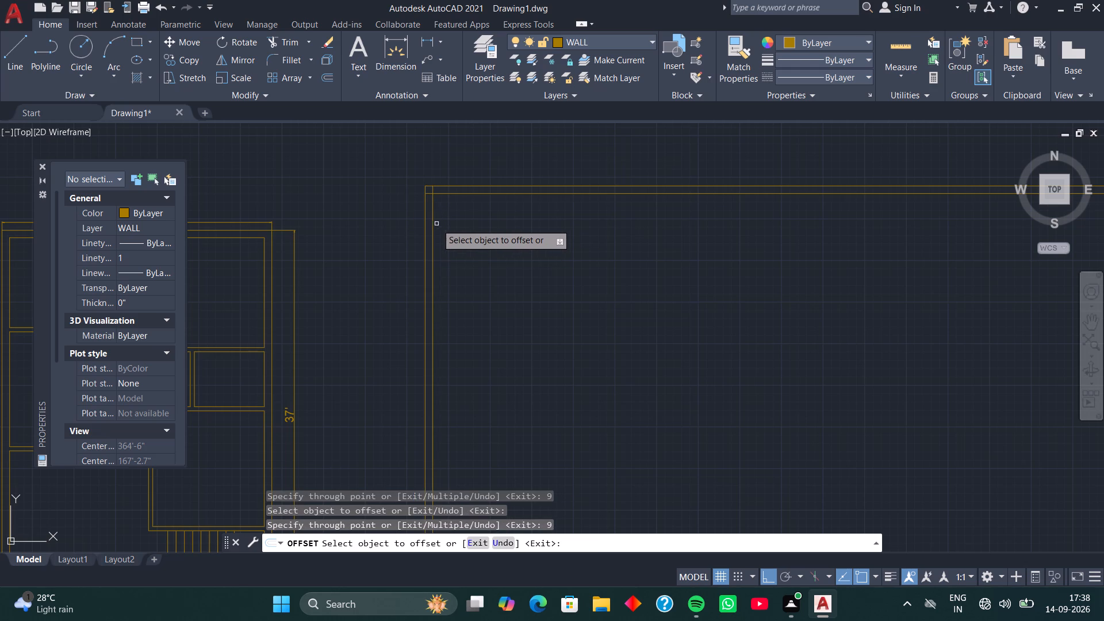
{"action": "scroll", "coordinate": [427, 204], "scroll_direction": "up", "scroll_amount": 3}
{"action": "middle_click_drag", "start_coordinate": [426, 167], "coordinate": [426, 293]}
{"action": "scroll", "coordinate": [426, 293], "scroll_direction": "up", "scroll_amount": 1}
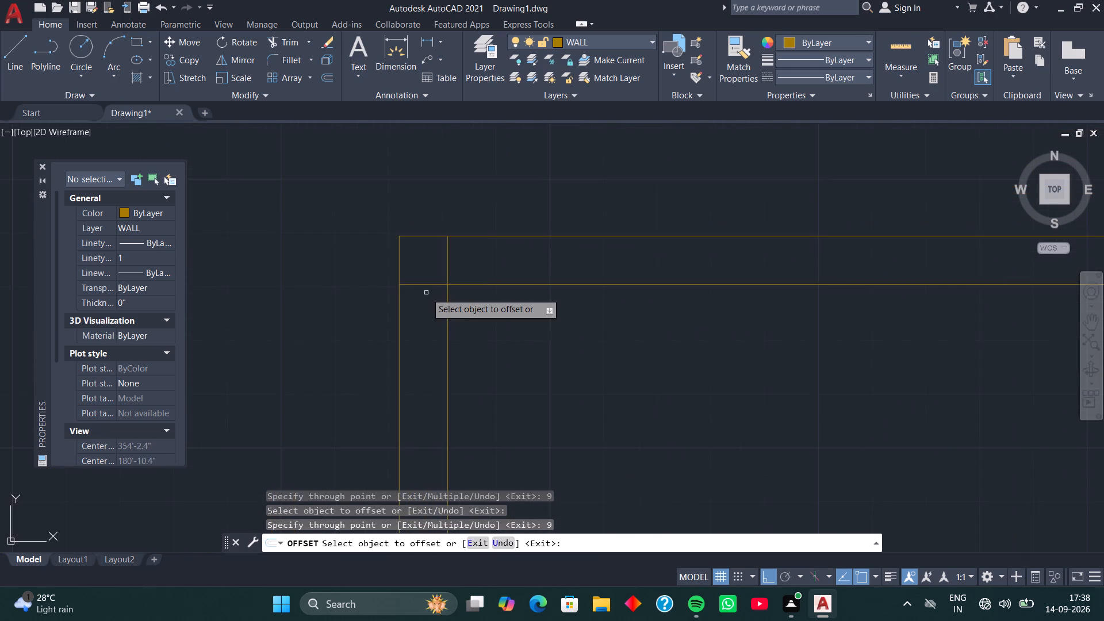
{"action": "scroll", "coordinate": [426, 293], "scroll_direction": "up", "scroll_amount": 2}
{"action": "key", "text": "space"}
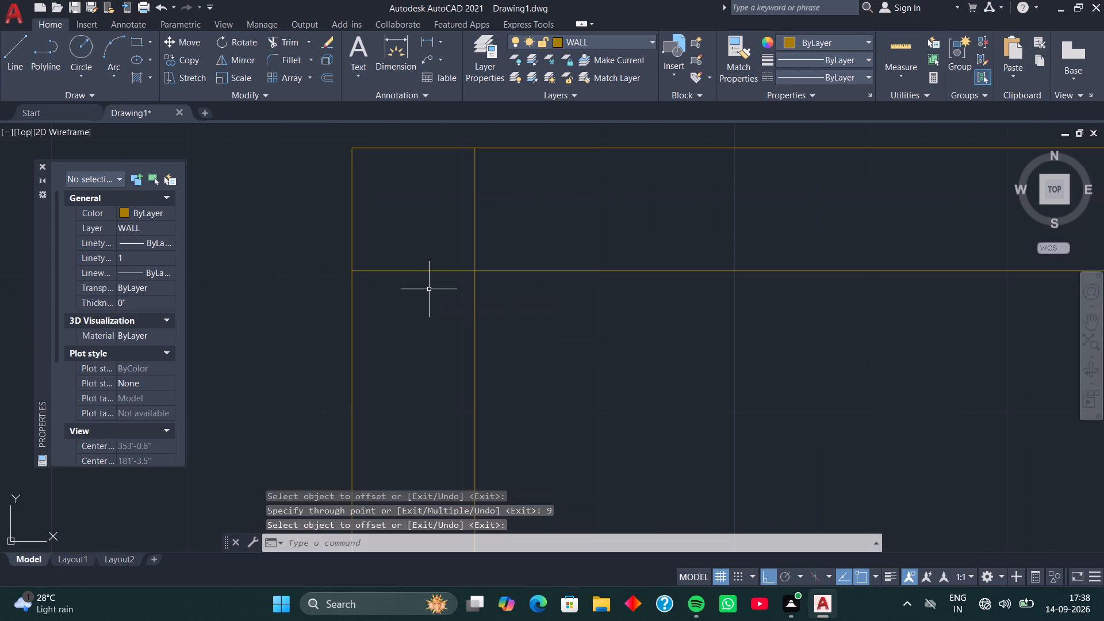
Trim the overlapping ends of the two inner wall lines at the new plan's north-west corner.
{"action": "key", "text": "t"}
{"action": "key", "text": "r"}
{"action": "key", "text": "space"}
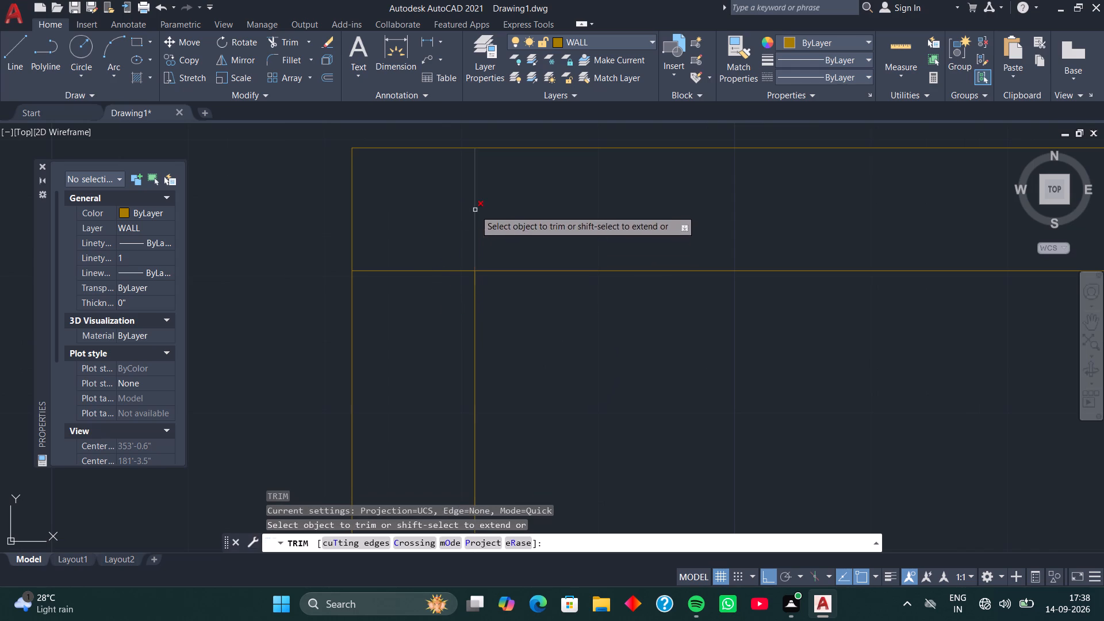
{"action": "left_click_drag", "start_coordinate": [484, 206], "coordinate": [404, 316]}
{"action": "key", "text": "space"}
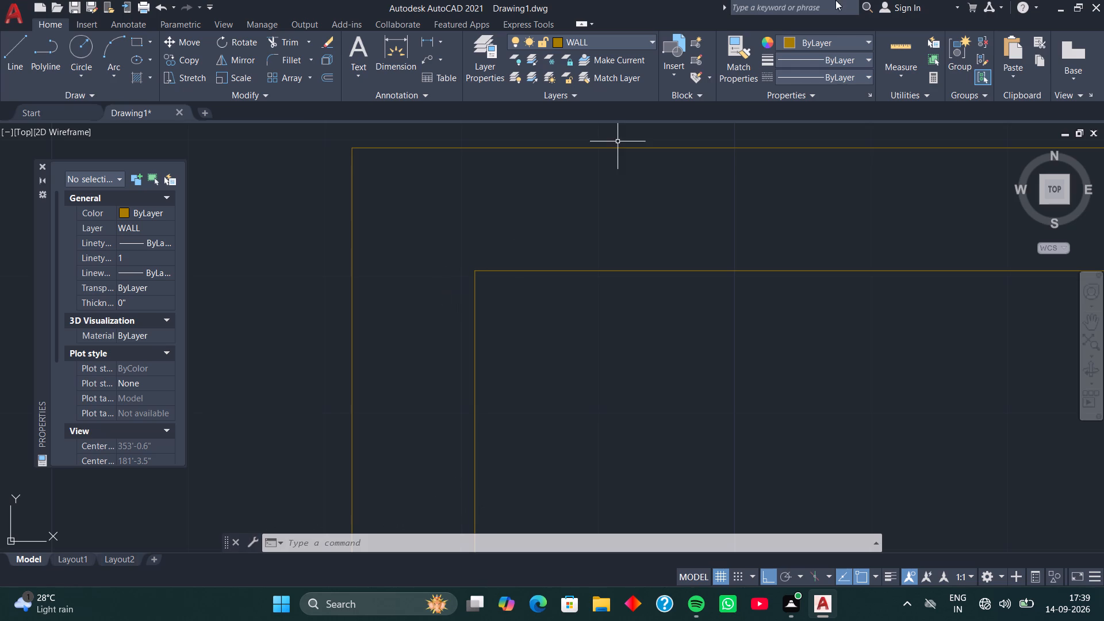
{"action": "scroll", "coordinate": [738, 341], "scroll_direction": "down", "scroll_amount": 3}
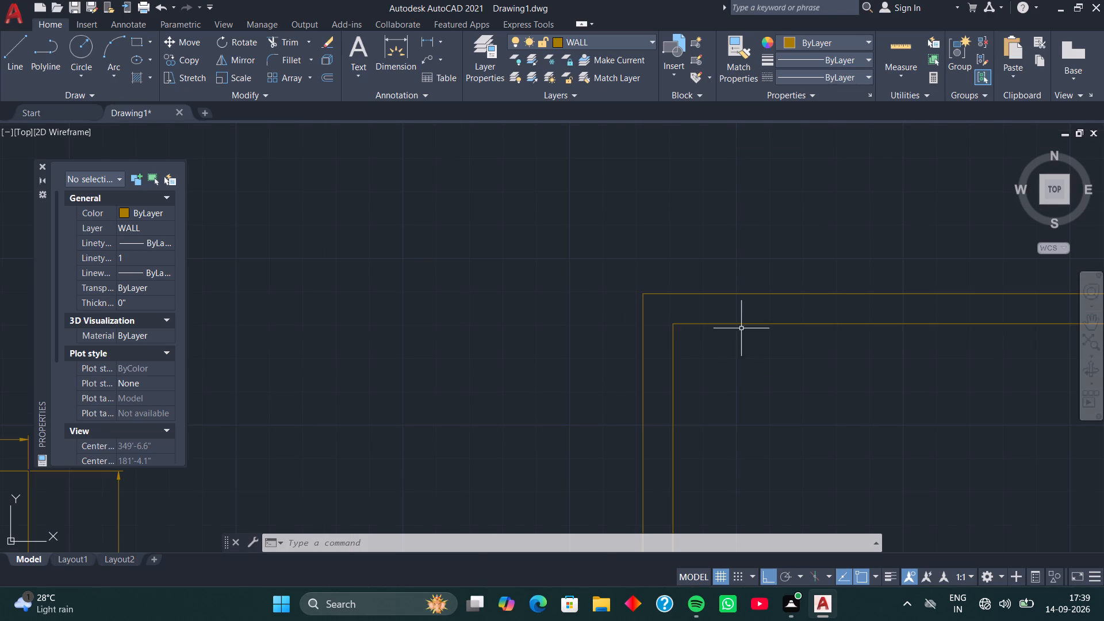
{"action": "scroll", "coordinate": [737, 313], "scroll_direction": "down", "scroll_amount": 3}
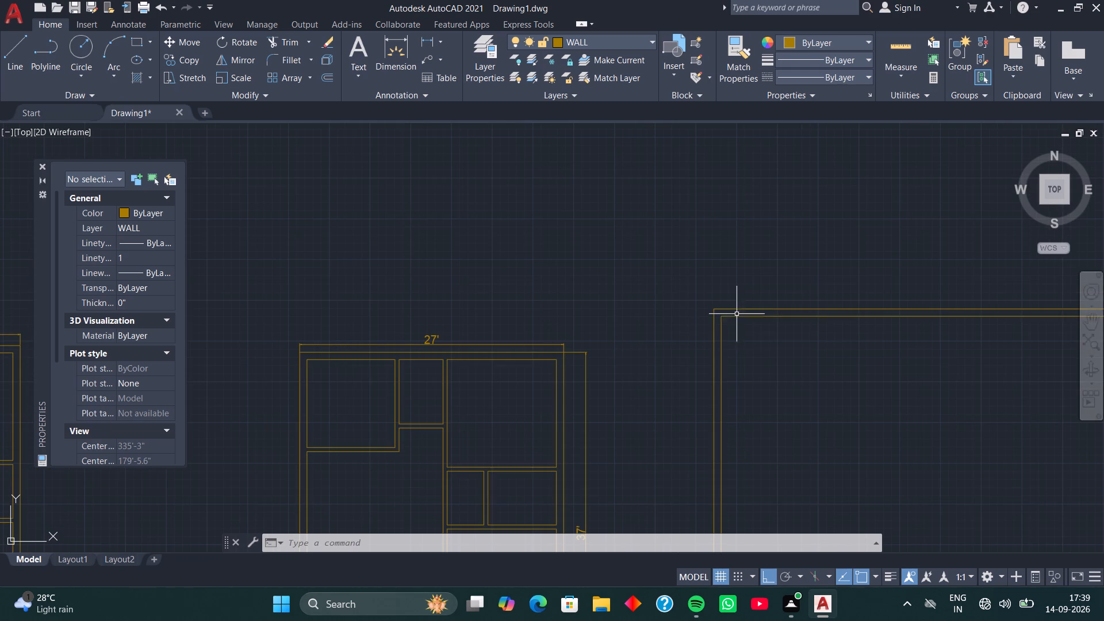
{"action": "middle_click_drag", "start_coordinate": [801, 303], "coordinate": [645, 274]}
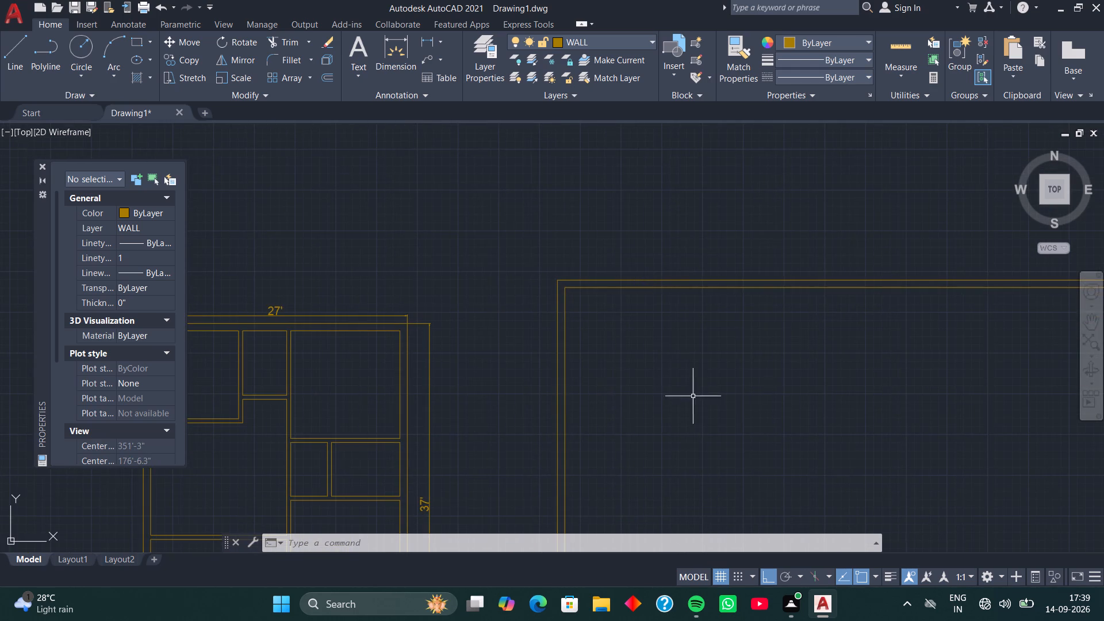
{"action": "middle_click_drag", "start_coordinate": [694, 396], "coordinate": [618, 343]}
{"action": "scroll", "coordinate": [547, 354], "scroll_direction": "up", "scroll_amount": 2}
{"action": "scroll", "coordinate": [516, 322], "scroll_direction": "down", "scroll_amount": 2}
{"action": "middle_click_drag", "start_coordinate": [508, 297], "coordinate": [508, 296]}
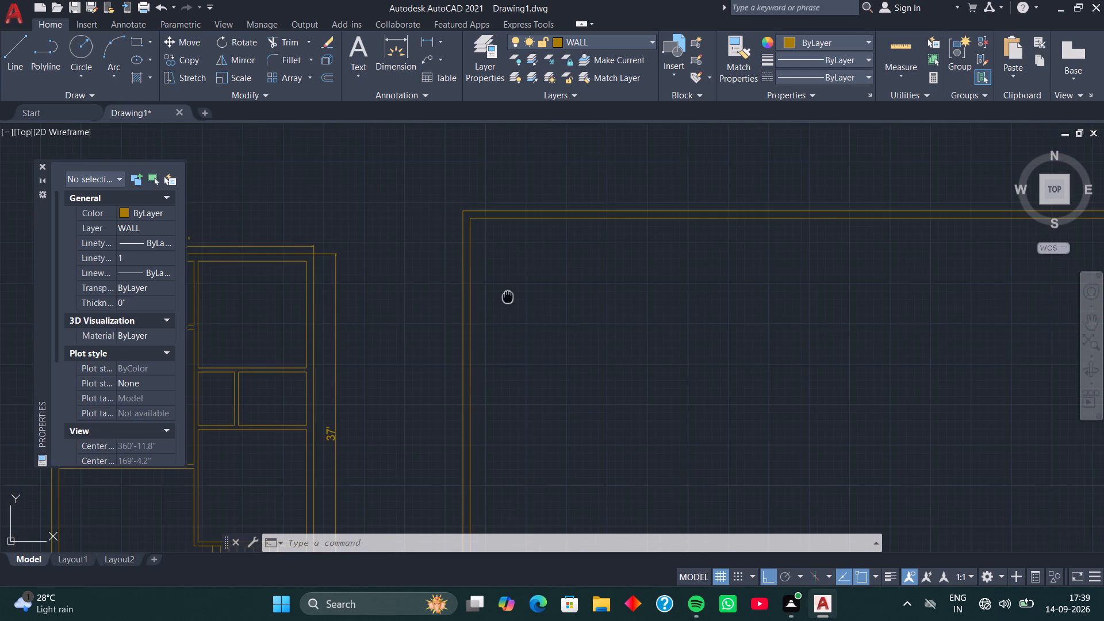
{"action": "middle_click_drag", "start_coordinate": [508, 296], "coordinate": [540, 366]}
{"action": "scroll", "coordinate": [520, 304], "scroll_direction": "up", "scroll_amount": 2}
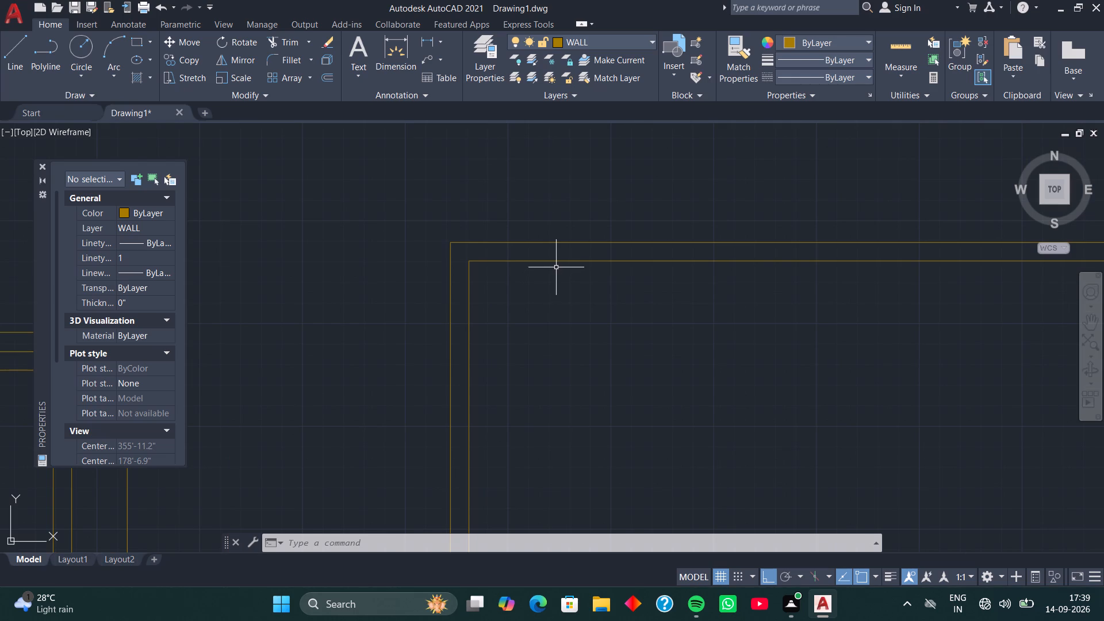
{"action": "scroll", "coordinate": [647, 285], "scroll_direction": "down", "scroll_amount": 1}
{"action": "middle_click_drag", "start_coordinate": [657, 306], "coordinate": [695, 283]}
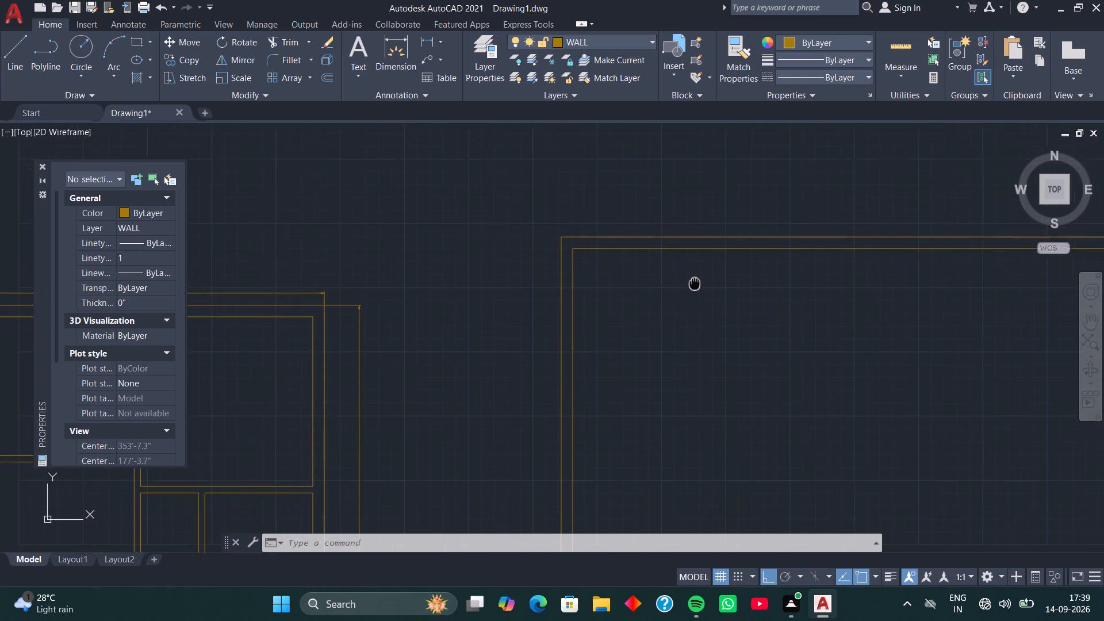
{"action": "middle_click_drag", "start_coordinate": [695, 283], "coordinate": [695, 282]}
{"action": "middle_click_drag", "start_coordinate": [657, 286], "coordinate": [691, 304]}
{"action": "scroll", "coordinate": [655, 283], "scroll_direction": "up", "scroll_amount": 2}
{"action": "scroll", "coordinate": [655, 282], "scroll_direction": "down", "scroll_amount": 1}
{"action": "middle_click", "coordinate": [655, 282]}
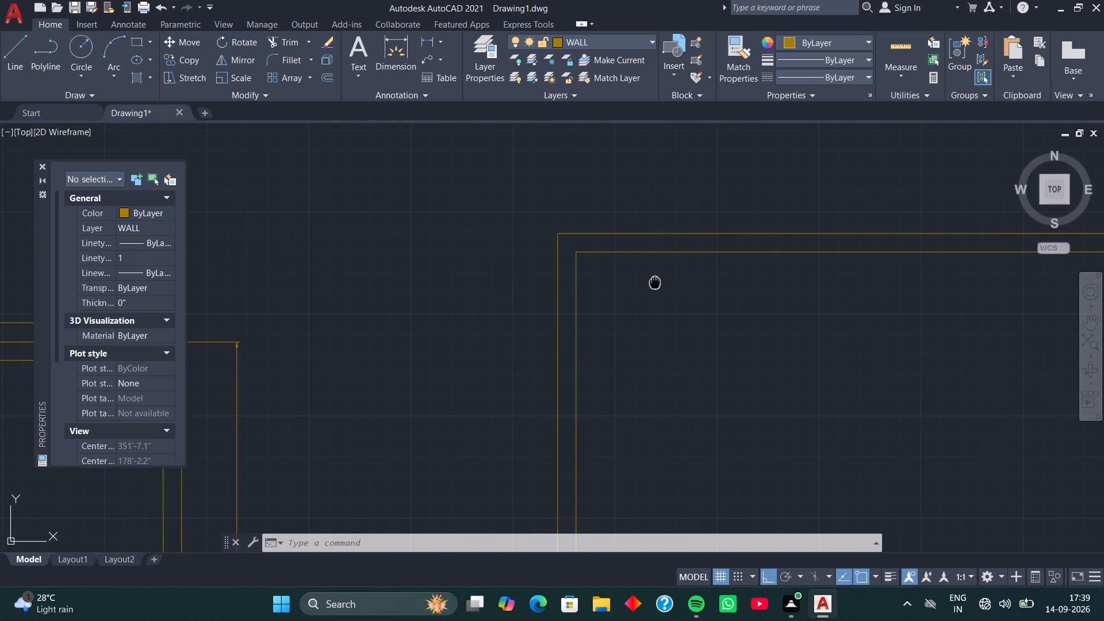
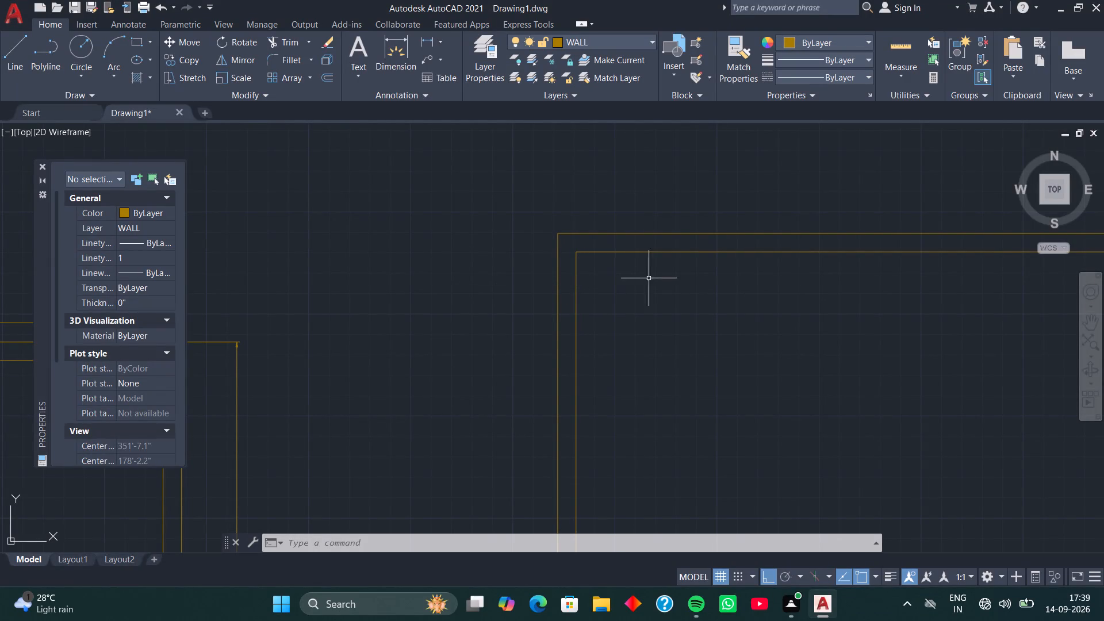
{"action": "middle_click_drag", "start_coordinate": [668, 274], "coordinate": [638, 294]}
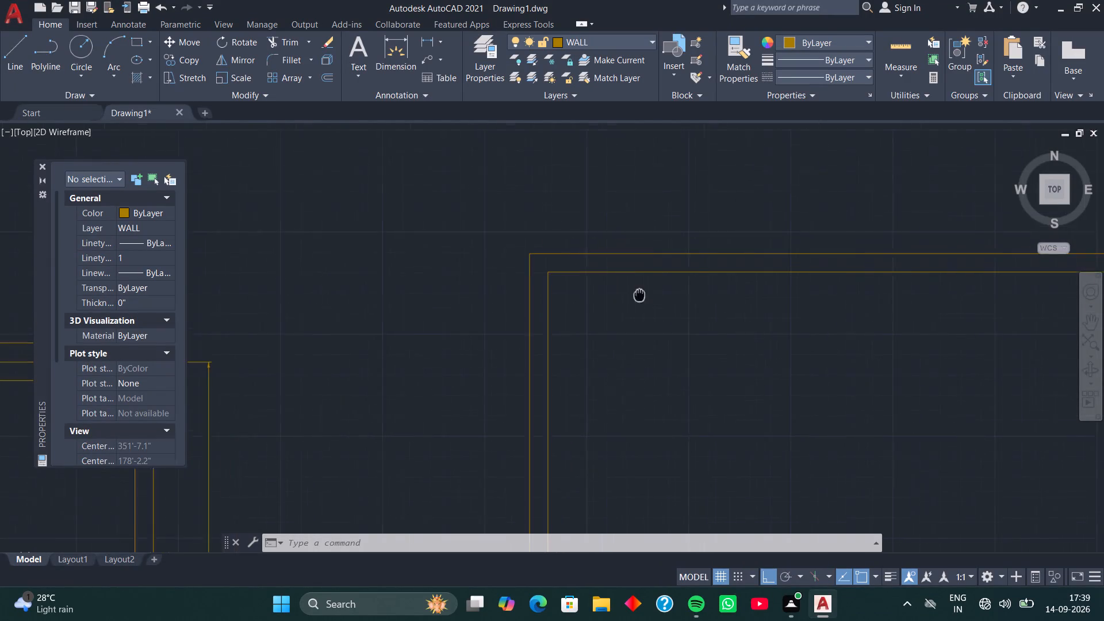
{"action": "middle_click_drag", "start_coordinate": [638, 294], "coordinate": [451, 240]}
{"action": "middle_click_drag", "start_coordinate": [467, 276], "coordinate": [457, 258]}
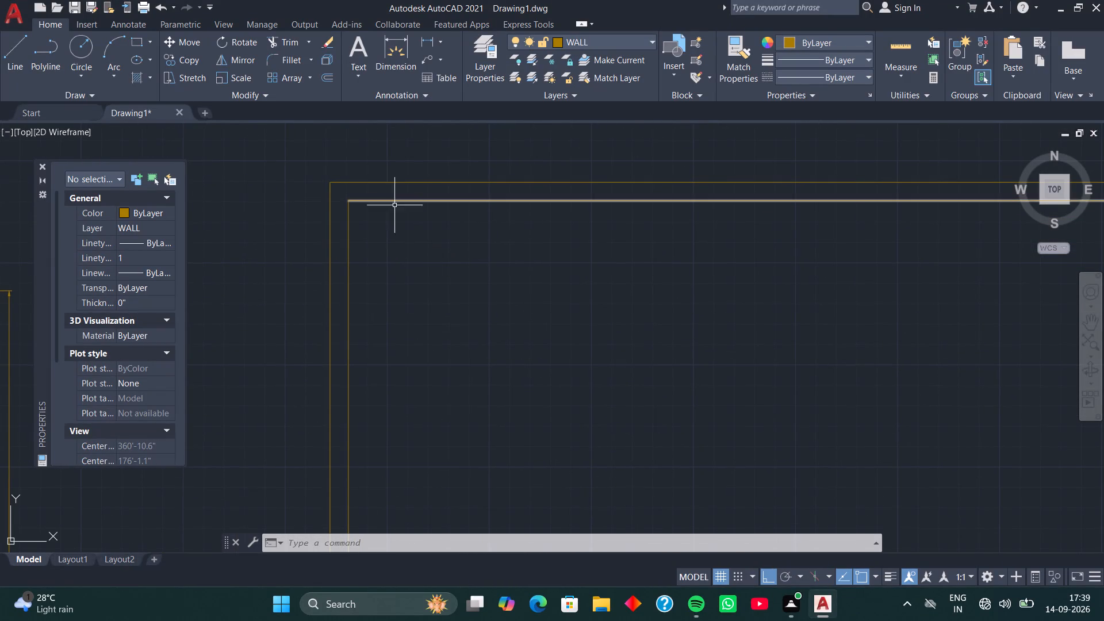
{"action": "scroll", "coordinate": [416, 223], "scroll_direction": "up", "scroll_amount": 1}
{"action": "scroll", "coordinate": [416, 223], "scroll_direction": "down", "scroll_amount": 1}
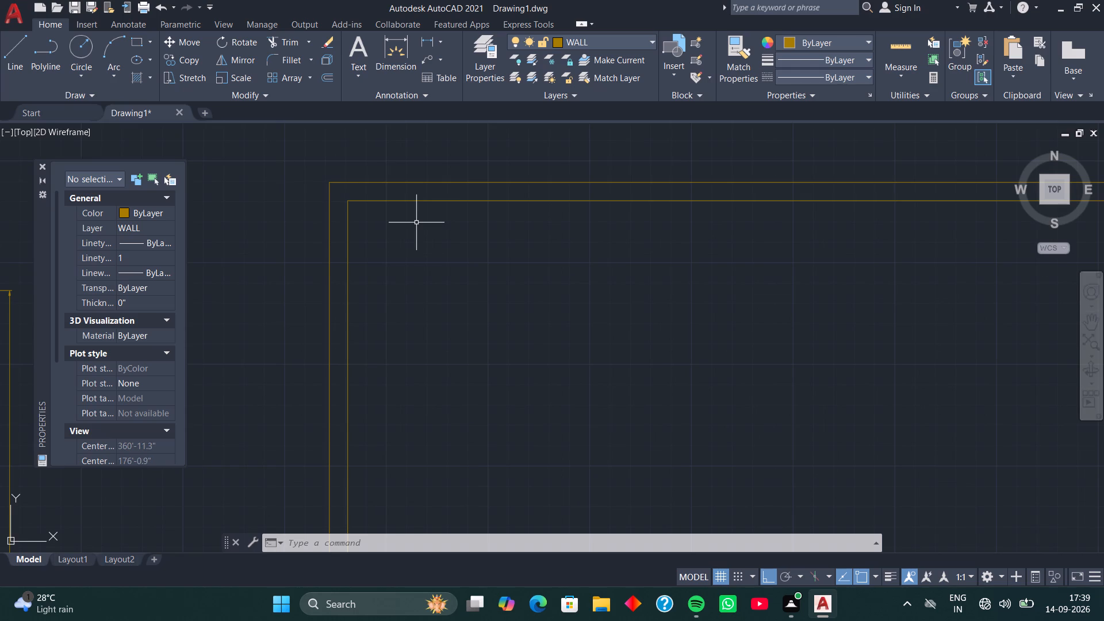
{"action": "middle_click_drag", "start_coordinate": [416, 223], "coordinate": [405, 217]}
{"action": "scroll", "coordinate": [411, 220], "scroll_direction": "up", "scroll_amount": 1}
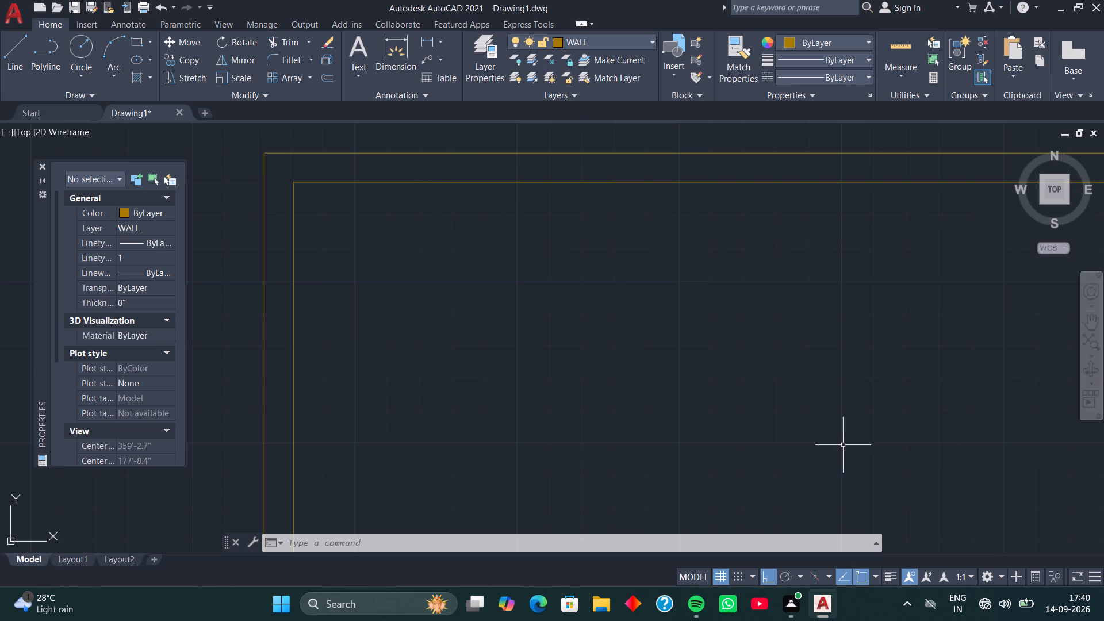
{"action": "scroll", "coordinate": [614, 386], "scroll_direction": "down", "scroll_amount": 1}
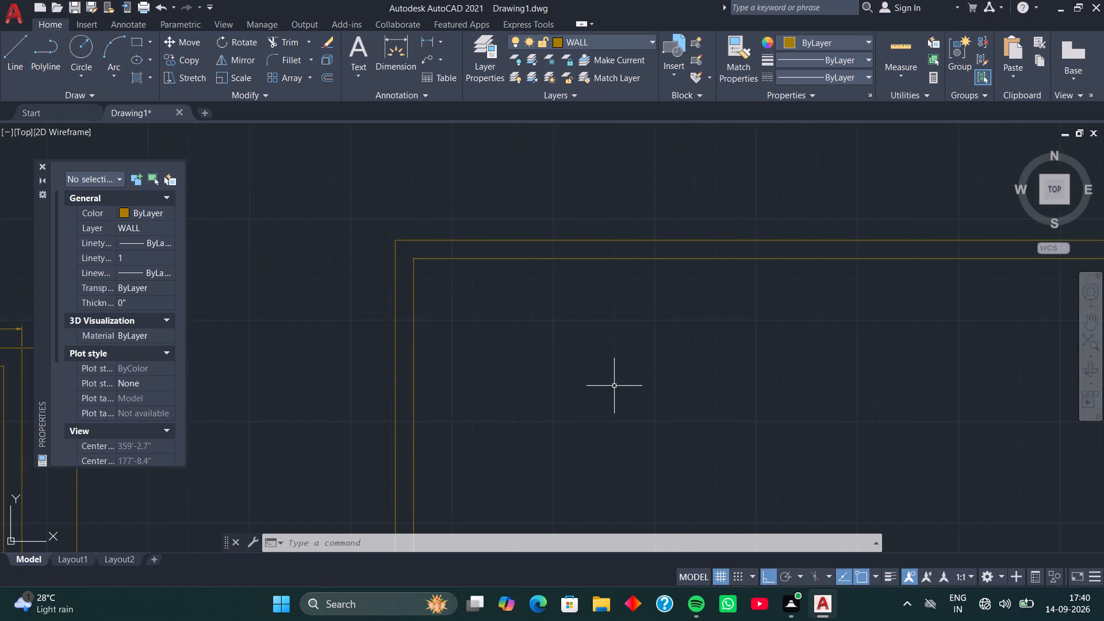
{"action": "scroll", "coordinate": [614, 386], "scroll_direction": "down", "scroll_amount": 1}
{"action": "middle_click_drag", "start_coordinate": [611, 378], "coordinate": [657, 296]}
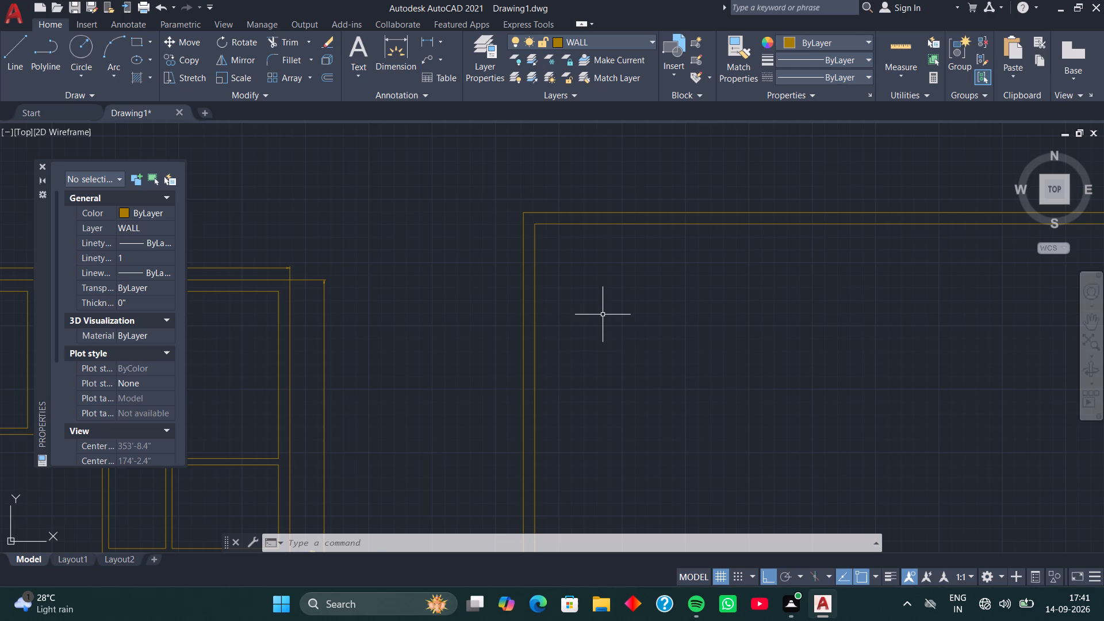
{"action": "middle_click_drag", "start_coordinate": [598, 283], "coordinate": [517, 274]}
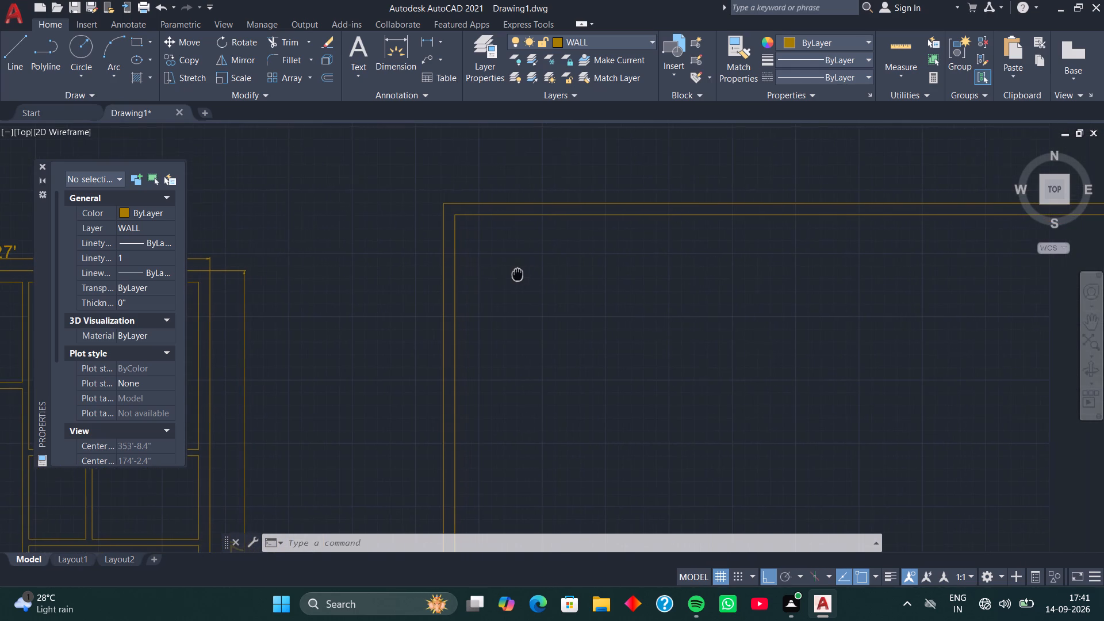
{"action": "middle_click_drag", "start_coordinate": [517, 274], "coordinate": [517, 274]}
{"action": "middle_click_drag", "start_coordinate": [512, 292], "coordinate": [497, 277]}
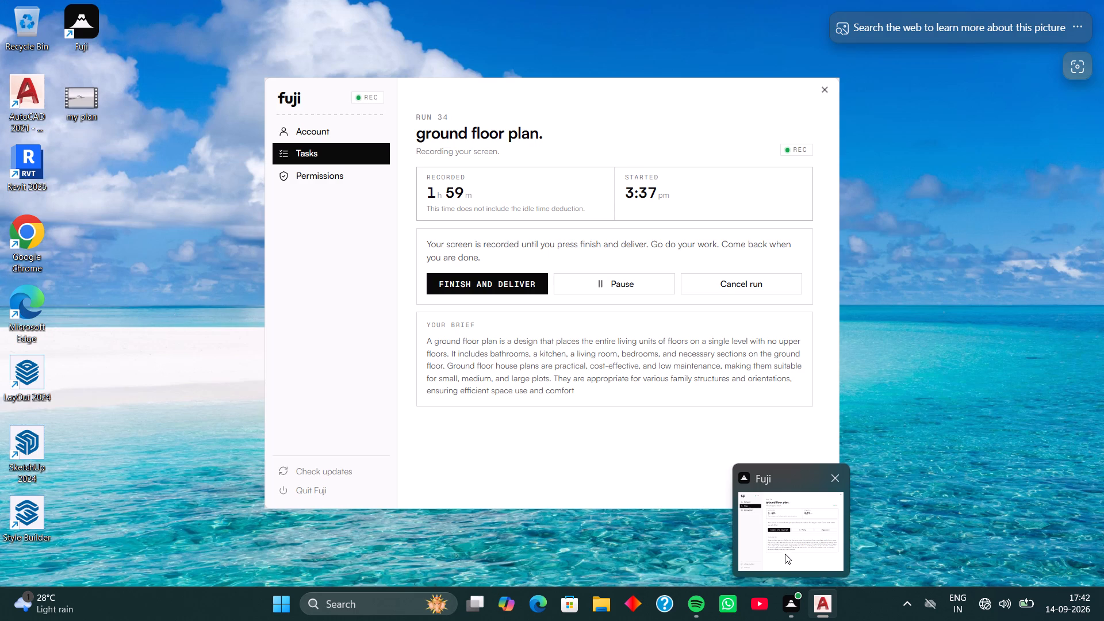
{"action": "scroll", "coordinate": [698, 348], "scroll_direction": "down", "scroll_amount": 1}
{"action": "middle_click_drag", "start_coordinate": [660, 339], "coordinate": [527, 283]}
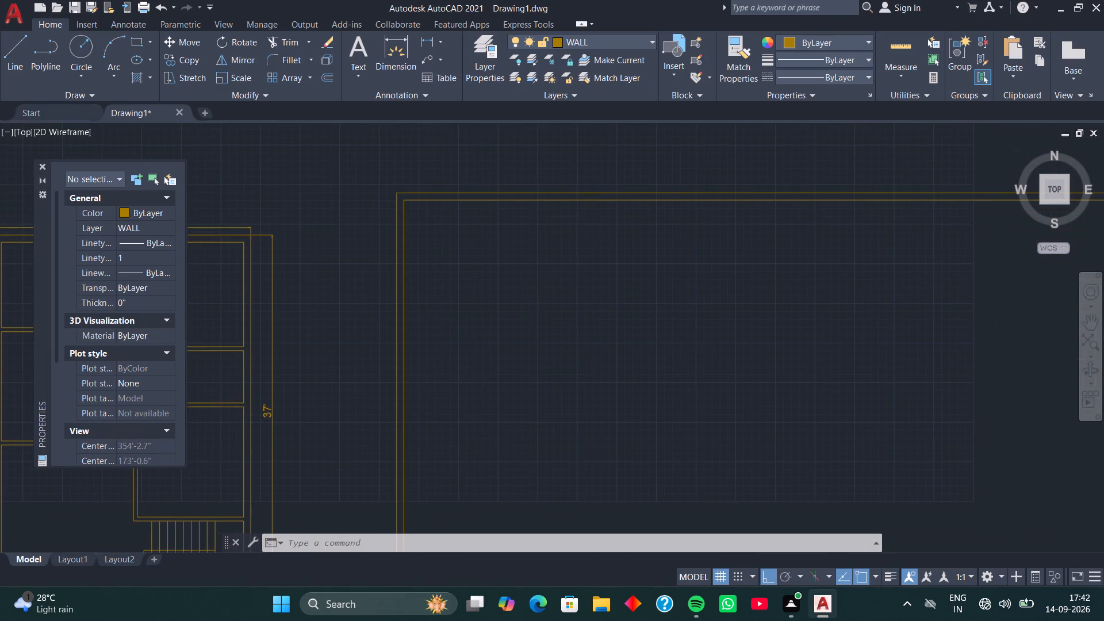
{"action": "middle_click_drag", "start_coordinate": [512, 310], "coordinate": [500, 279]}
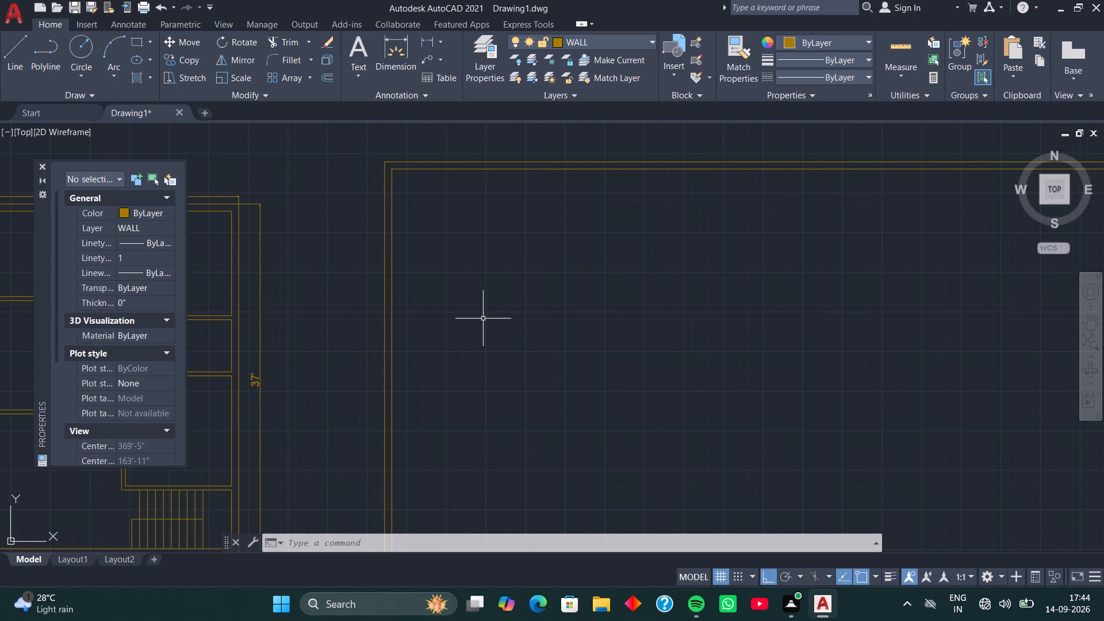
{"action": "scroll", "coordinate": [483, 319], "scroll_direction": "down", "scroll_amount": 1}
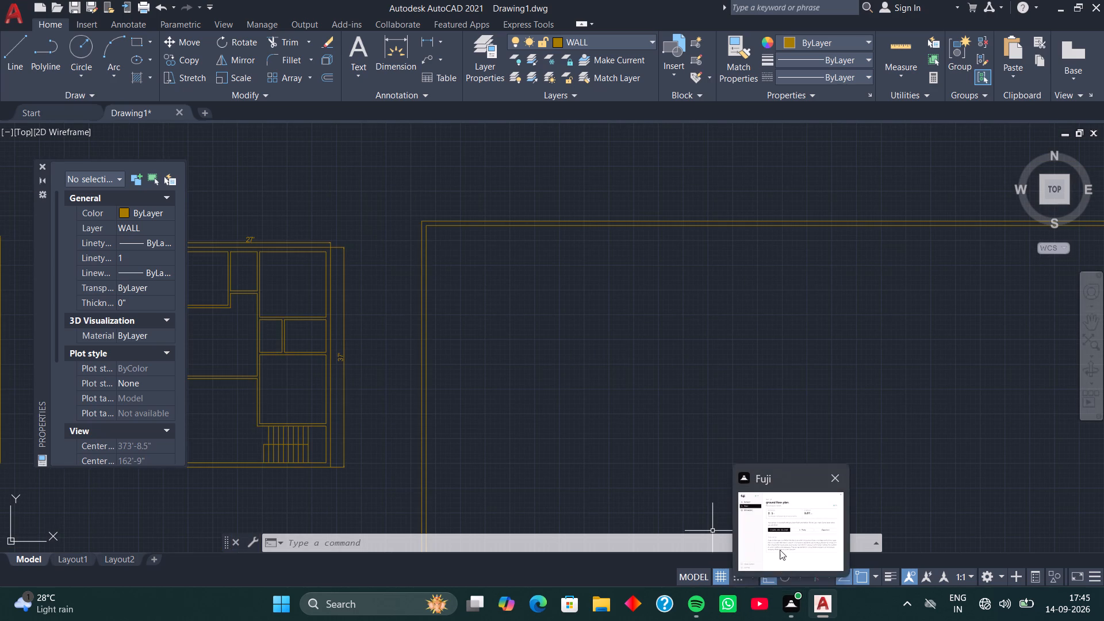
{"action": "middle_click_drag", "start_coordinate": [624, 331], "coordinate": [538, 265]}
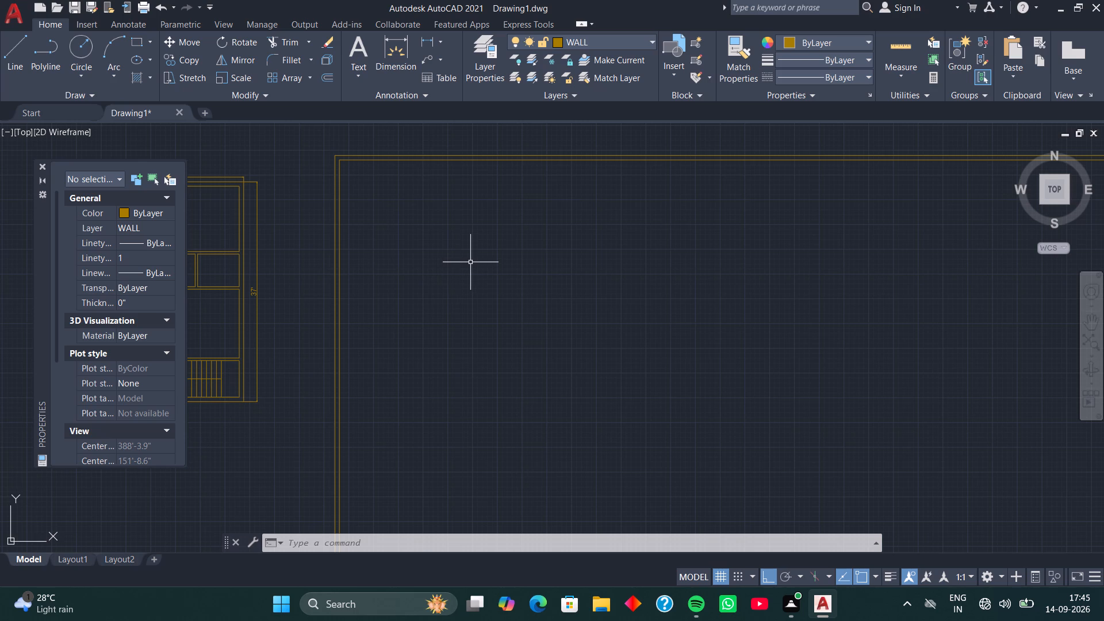
Offset the large outline's inner top wall line downward in Through mode, making three closely spaced horizontal lines.
{"action": "type", "text": "O"}
{"action": "key", "text": "space"}
{"action": "key", "text": "space"}
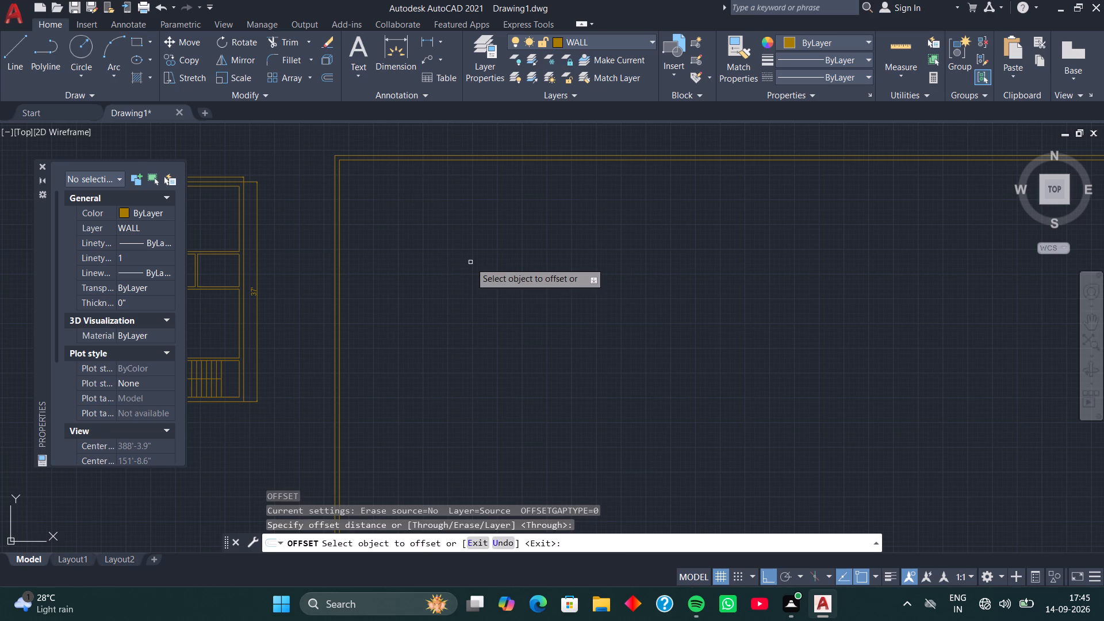
{"action": "left_click", "coordinate": [461, 160]}
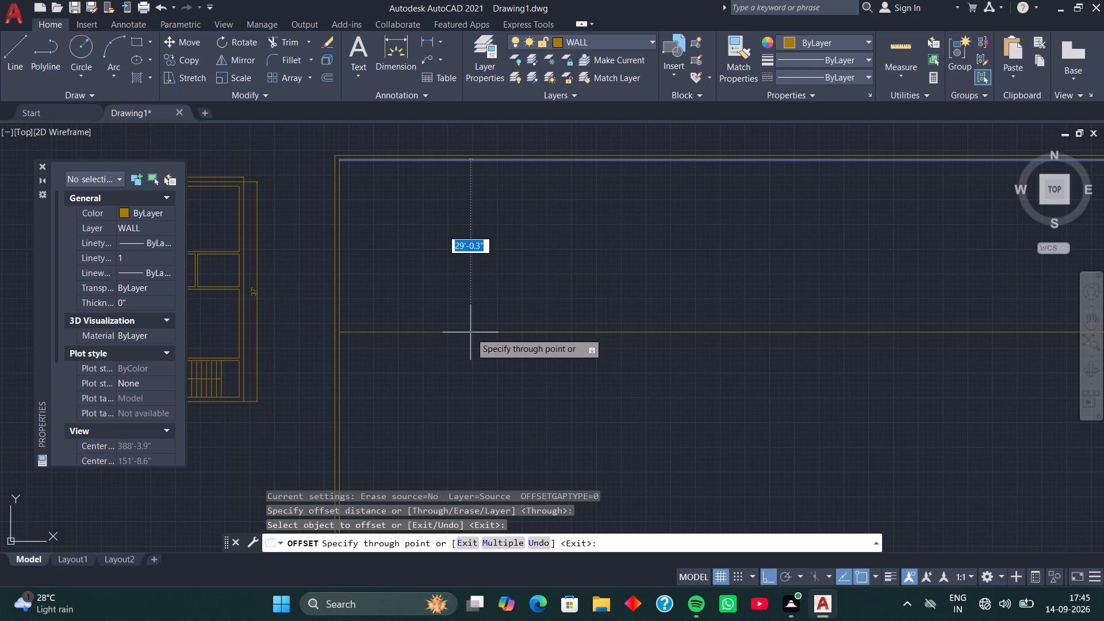
{"action": "middle_click_drag", "start_coordinate": [480, 348], "coordinate": [459, 248]}
{"action": "left_click", "coordinate": [459, 268]}
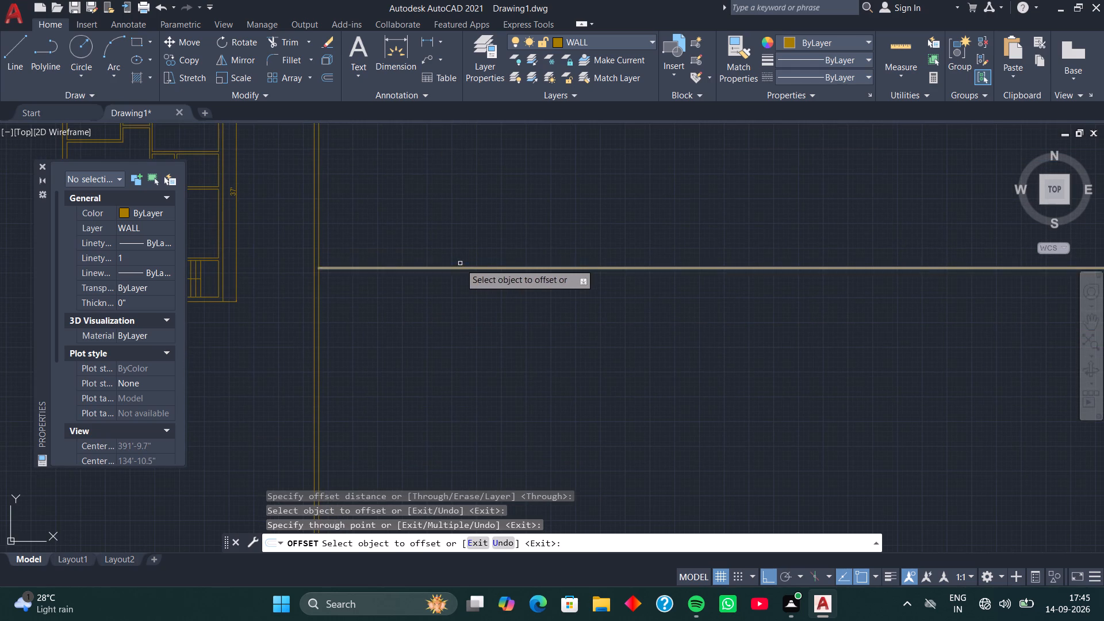
{"action": "left_click", "coordinate": [476, 267]}
{"action": "left_click", "coordinate": [480, 286]}
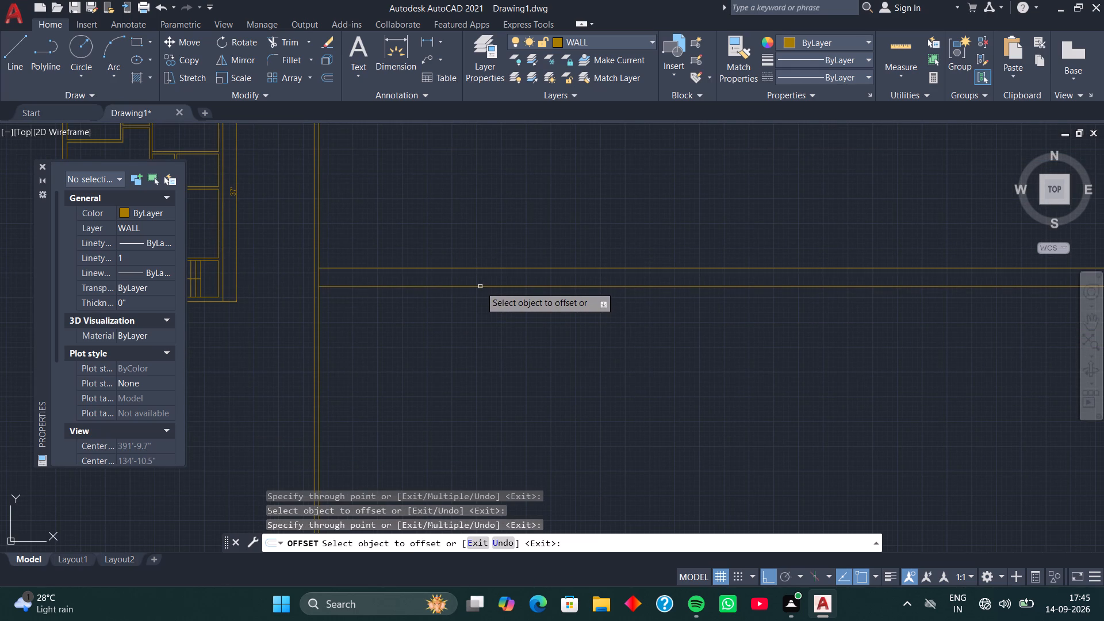
{"action": "left_click", "coordinate": [480, 286]}
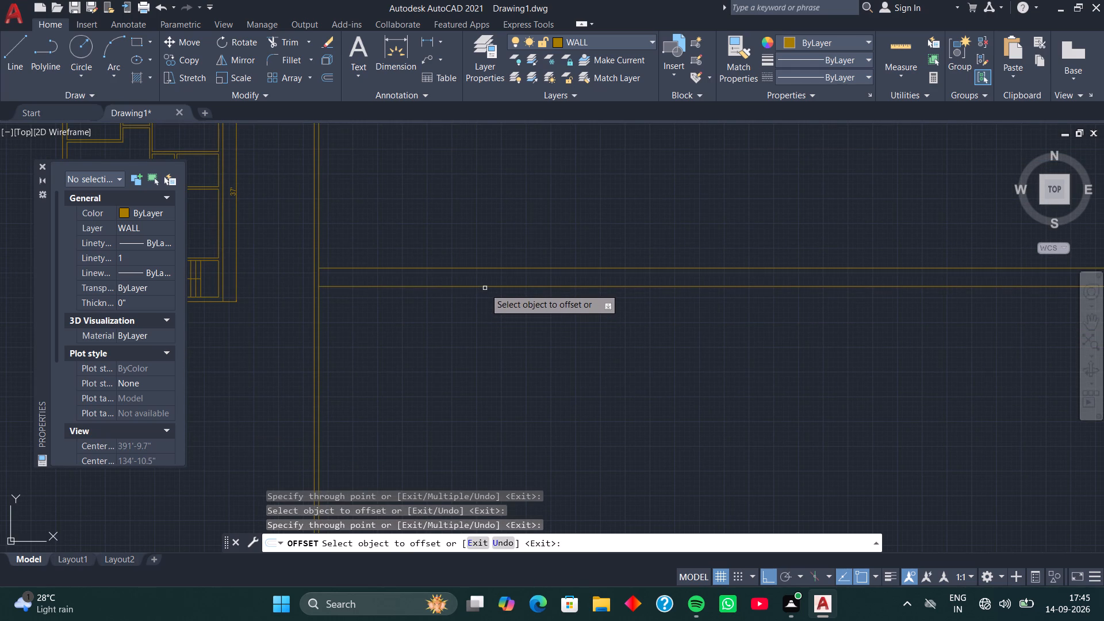
{"action": "left_click", "coordinate": [486, 287]}
{"action": "scroll", "coordinate": [488, 279], "scroll_direction": "up", "scroll_amount": 3}
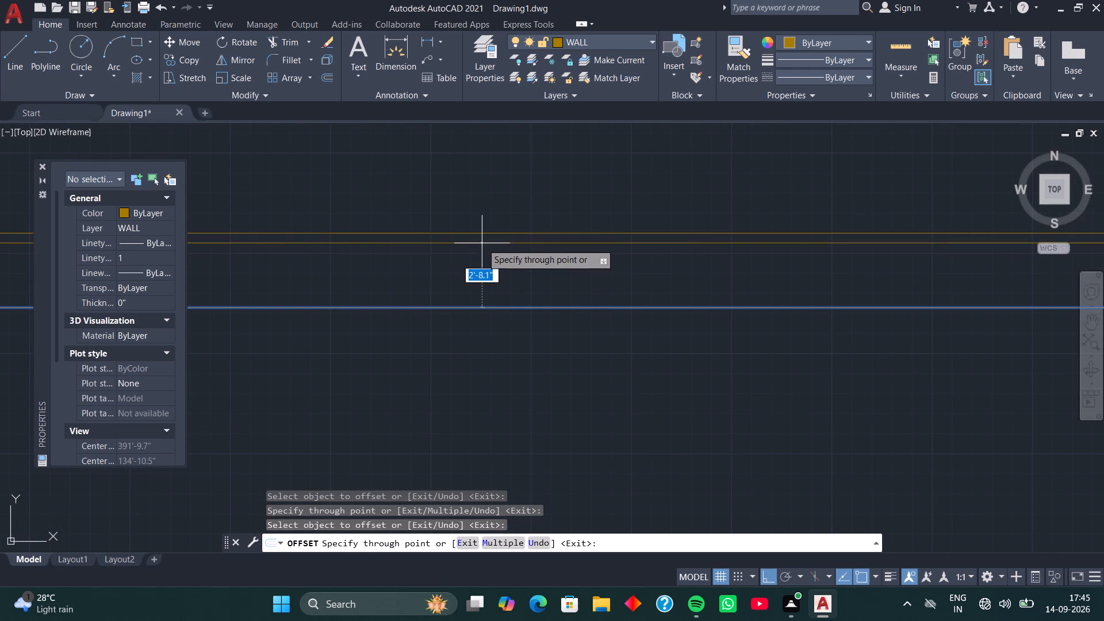
{"action": "left_click", "coordinate": [482, 264]}
{"action": "scroll", "coordinate": [506, 277], "scroll_direction": "down", "scroll_amount": 3}
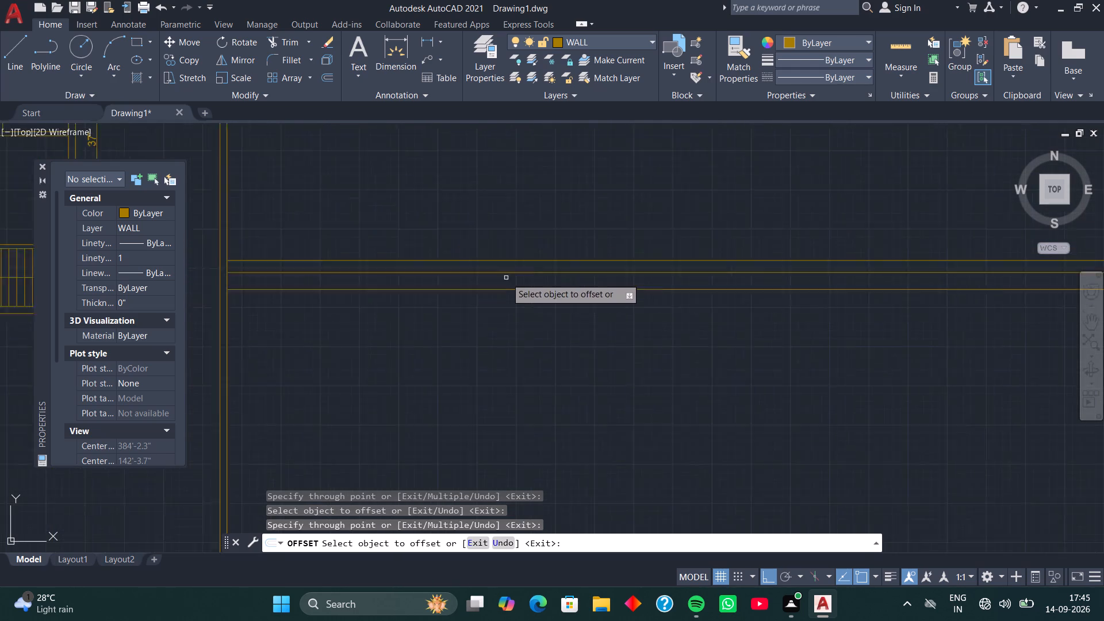
Offset the lowest of the three horizontal lines well downward to add a fourth horizontal line inside the outline.
{"action": "middle_click_drag", "start_coordinate": [513, 305], "coordinate": [488, 227]}
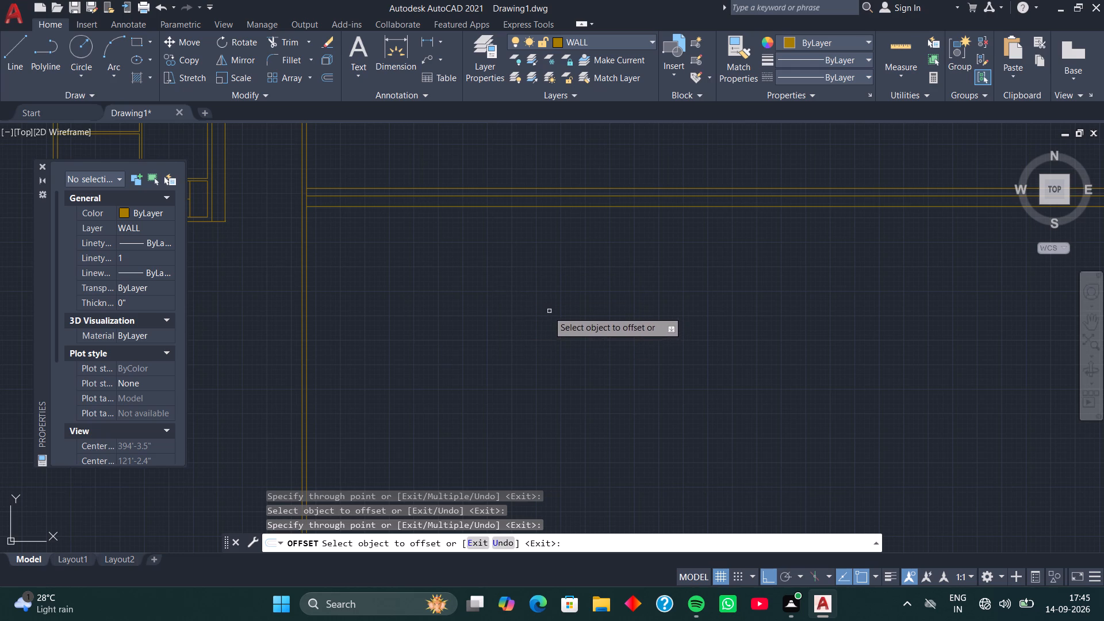
{"action": "left_click", "coordinate": [494, 208]}
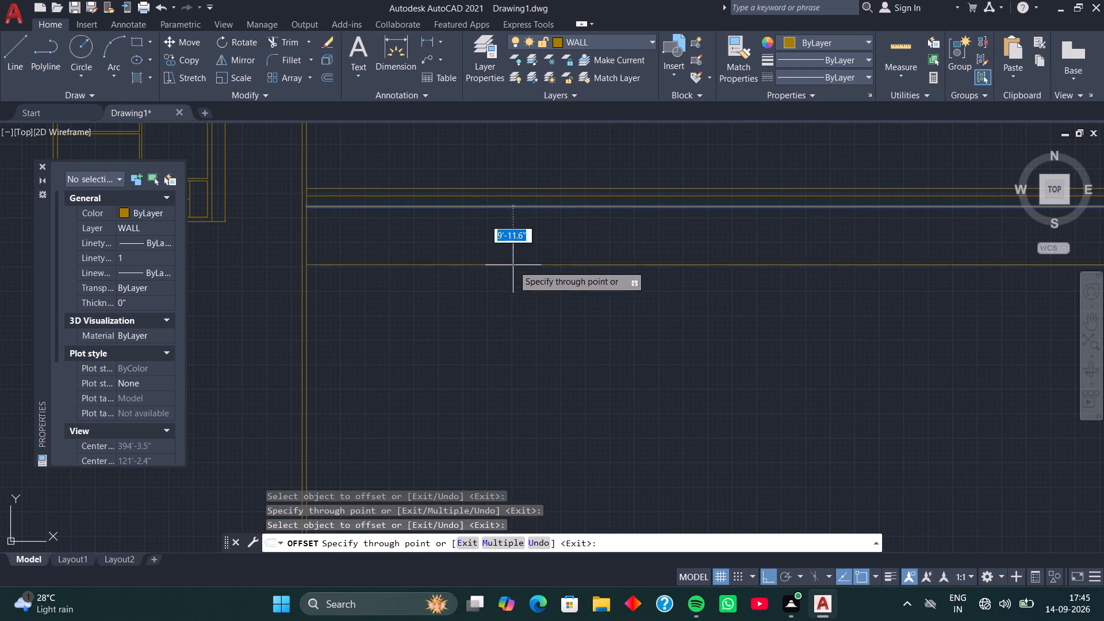
{"action": "scroll", "coordinate": [520, 311], "scroll_direction": "down", "scroll_amount": 1}
{"action": "middle_click_drag", "start_coordinate": [520, 312], "coordinate": [513, 218]}
{"action": "middle_click_drag", "start_coordinate": [520, 304], "coordinate": [503, 252]}
{"action": "left_click", "coordinate": [503, 252]}
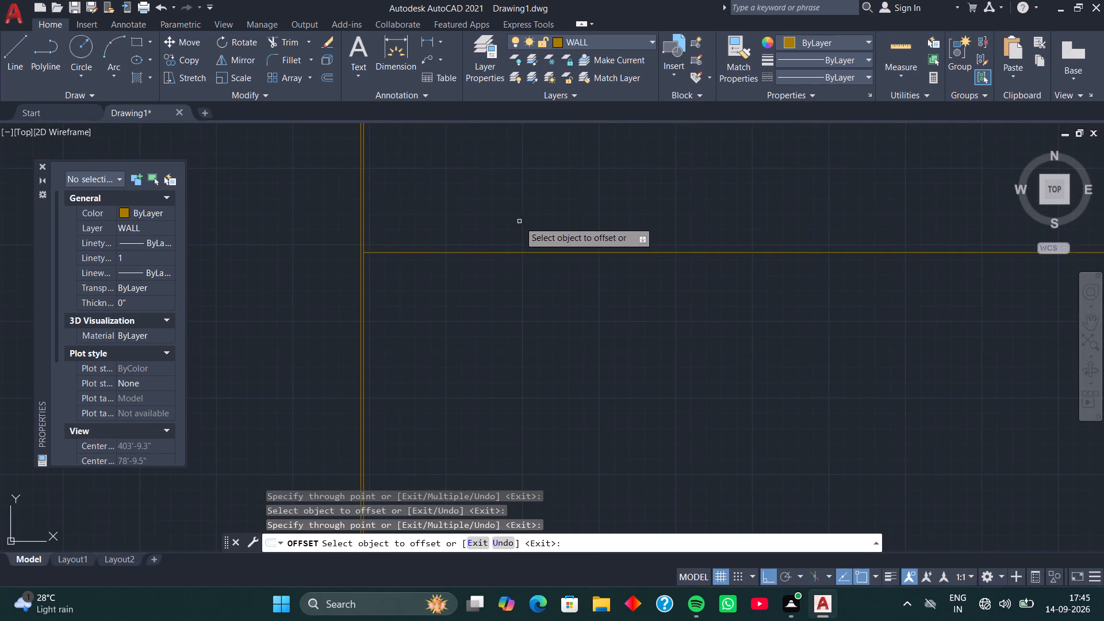
Offset the outline's inner left wall line to the right to place a vertical line across the horizontal lines.
{"action": "scroll", "coordinate": [519, 221], "scroll_direction": "down", "scroll_amount": 4}
{"action": "middle_click_drag", "start_coordinate": [523, 214], "coordinate": [492, 262]}
{"action": "scroll", "coordinate": [449, 238], "scroll_direction": "up", "scroll_amount": 7}
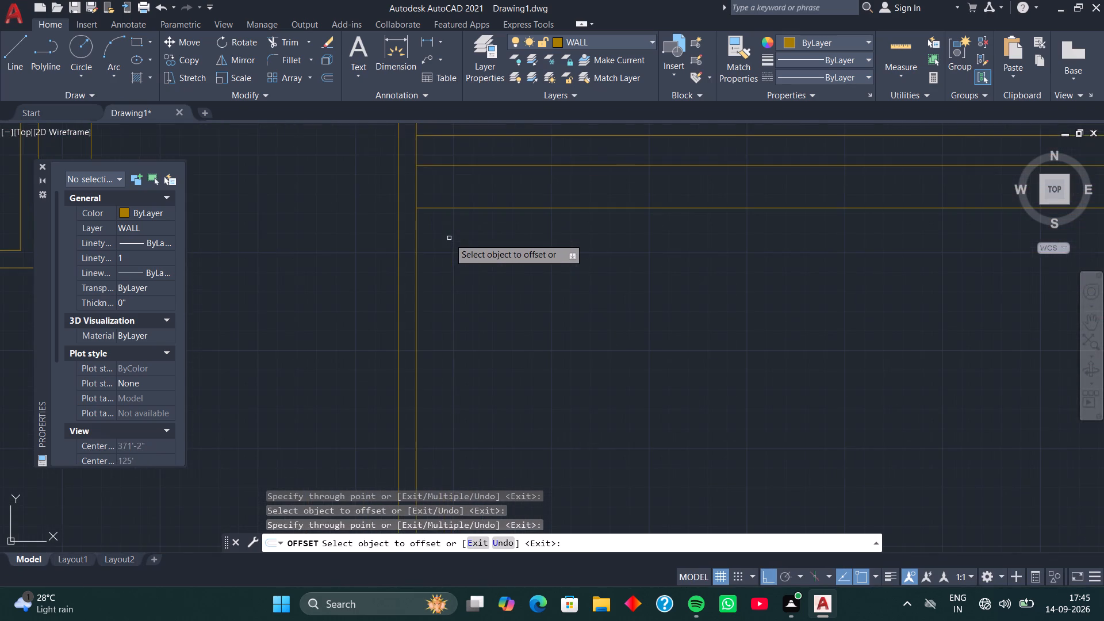
{"action": "left_click", "coordinate": [416, 246]}
{"action": "scroll", "coordinate": [576, 254], "scroll_direction": "down", "scroll_amount": 3}
{"action": "middle_click_drag", "start_coordinate": [604, 259], "coordinate": [503, 262]}
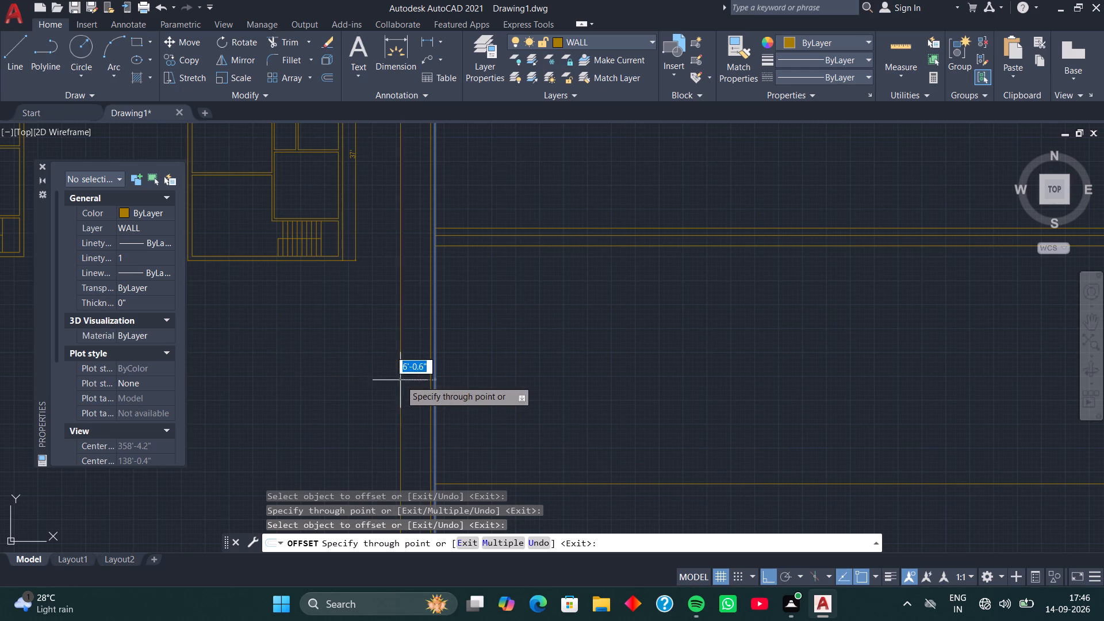
{"action": "scroll", "coordinate": [738, 505], "scroll_direction": "up", "scroll_amount": 1}
{"action": "scroll", "coordinate": [884, 620], "scroll_direction": "down", "scroll_amount": 1}
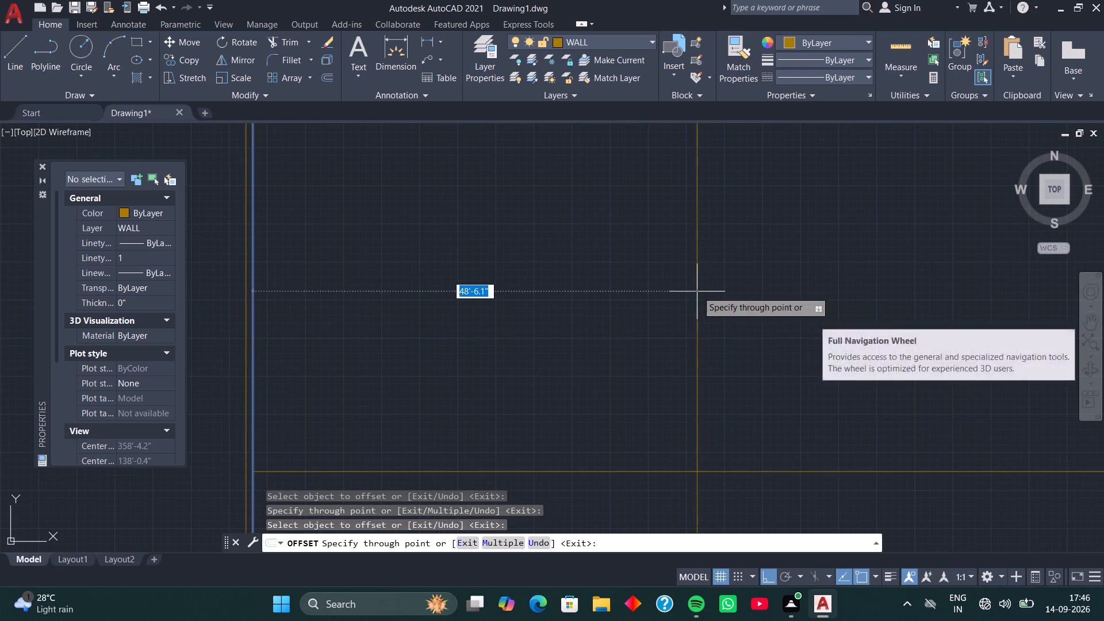
{"action": "left_click", "coordinate": [547, 271]}
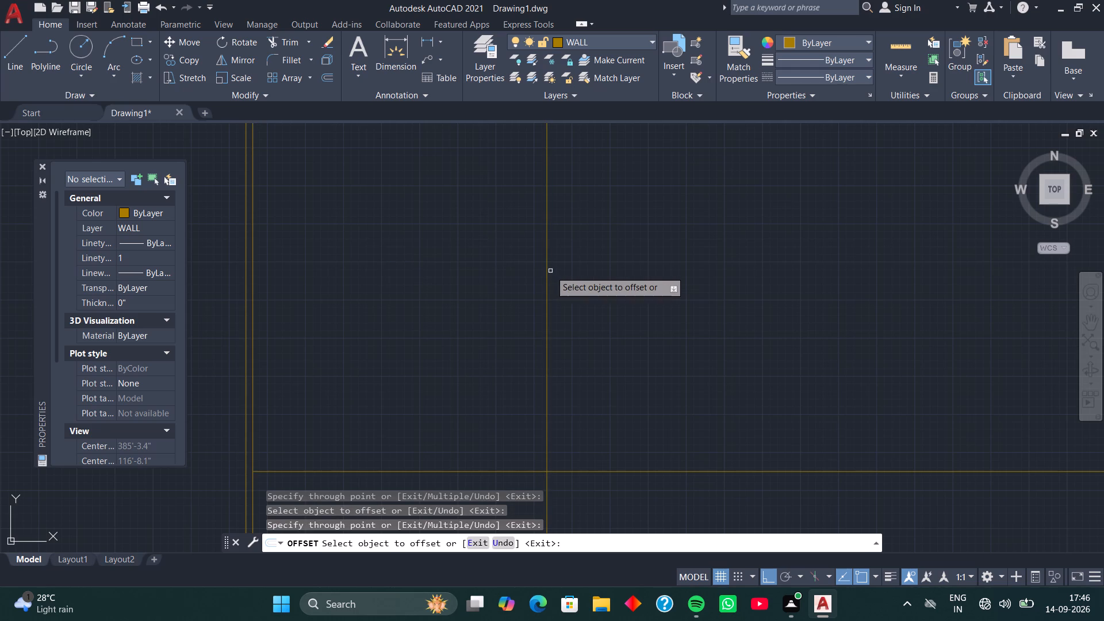
Offset each newest vertical line rightward in turn to add three more, the first about 4' away and the last about 3'.
{"action": "left_click", "coordinate": [545, 267]}
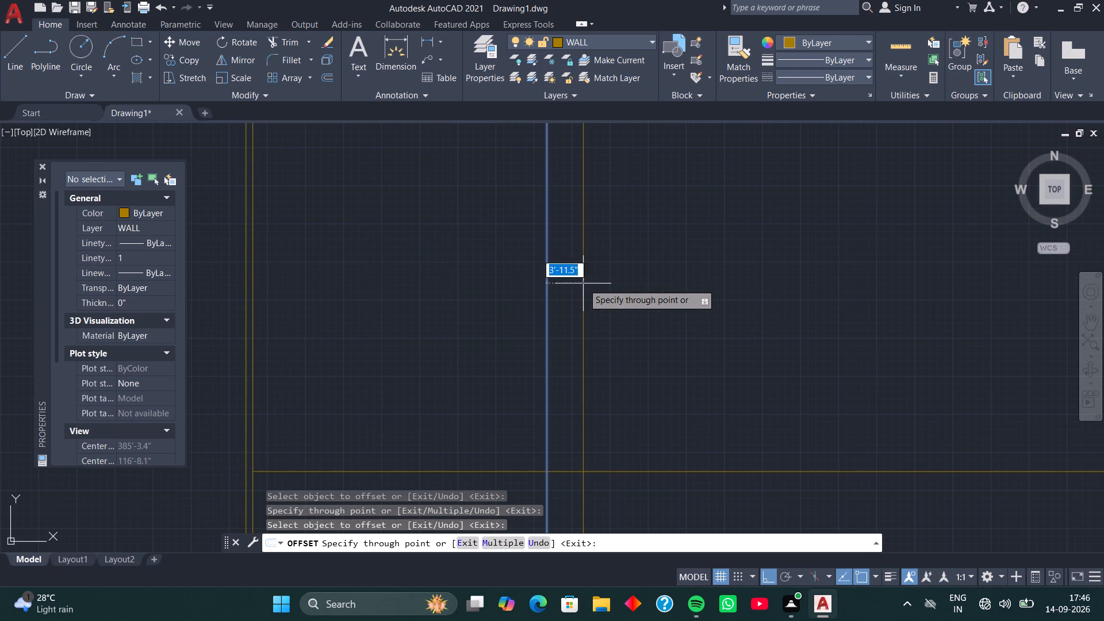
{"action": "left_click", "coordinate": [583, 283]}
{"action": "left_click", "coordinate": [584, 283]}
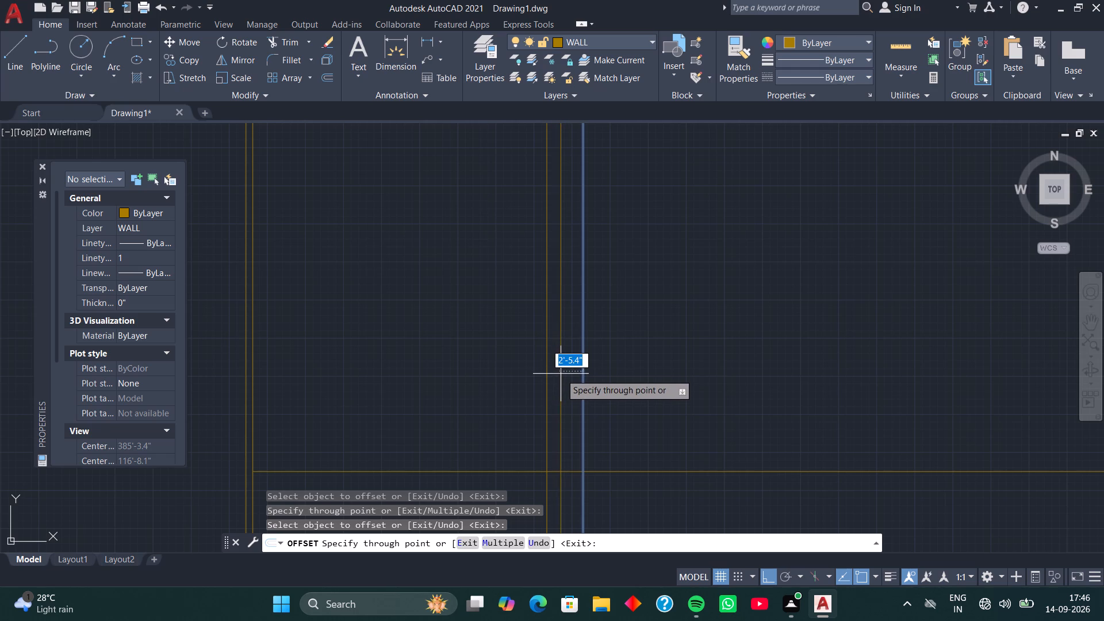
{"action": "left_click", "coordinate": [600, 373]}
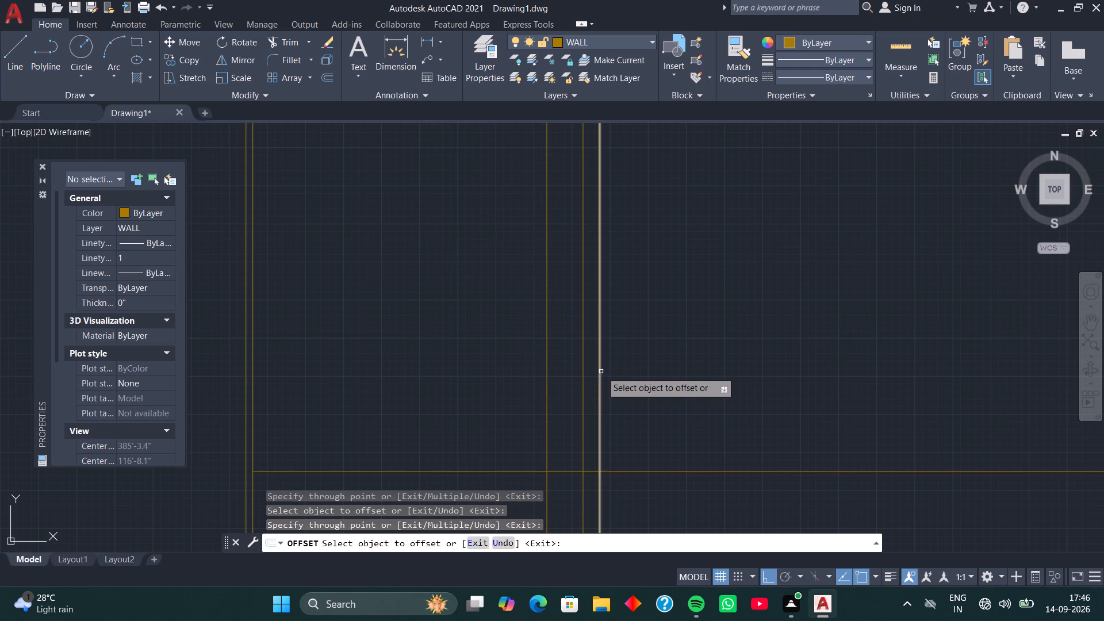
{"action": "left_click", "coordinate": [601, 371]}
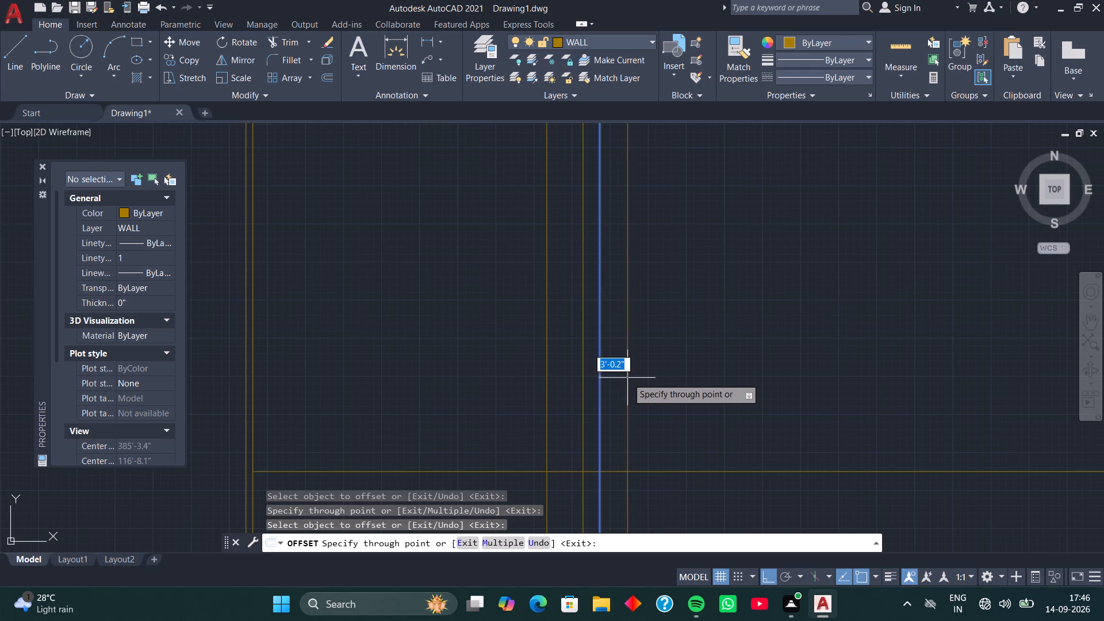
{"action": "left_click", "coordinate": [628, 378]}
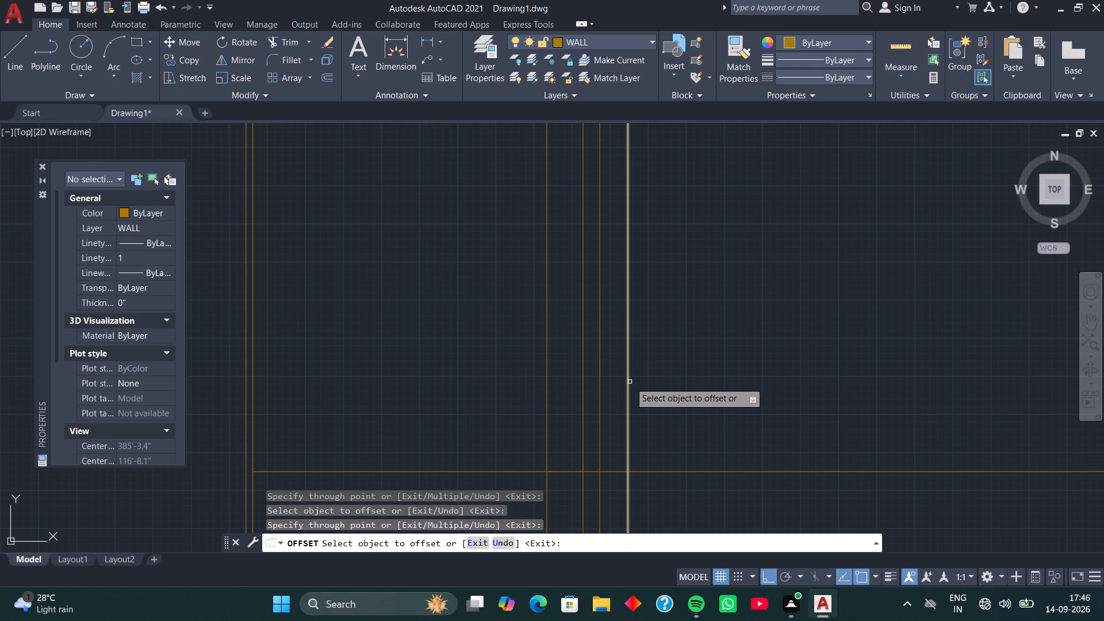
Offset the rightmost vertical line about 7' to the left, and offset that copy further left beyond the first vertical line.
{"action": "left_click", "coordinate": [630, 382]}
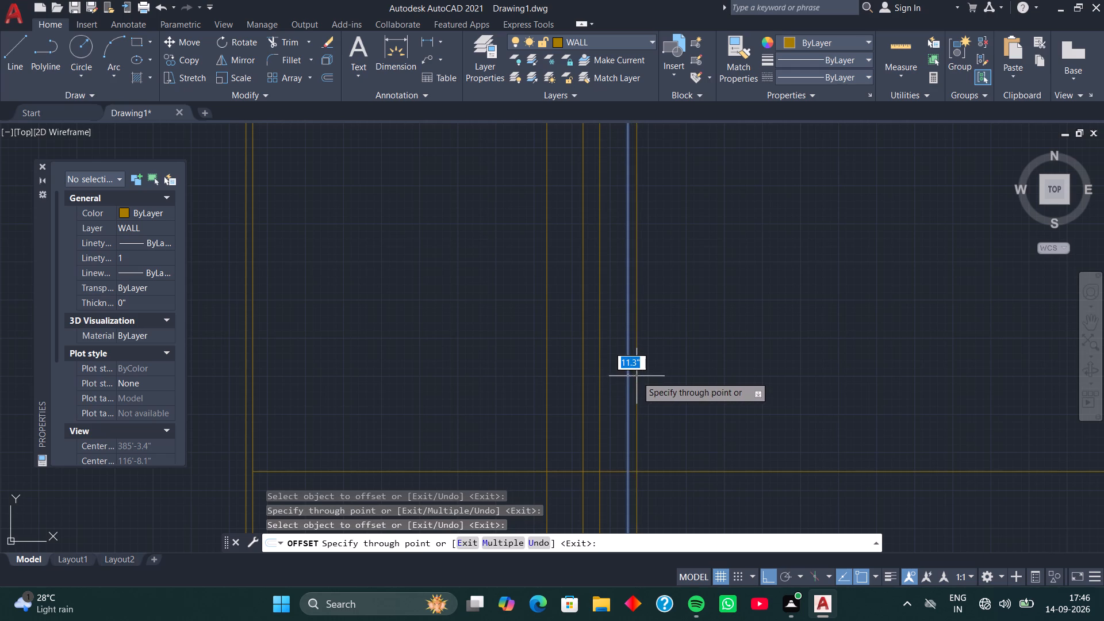
{"action": "left_click", "coordinate": [565, 397]}
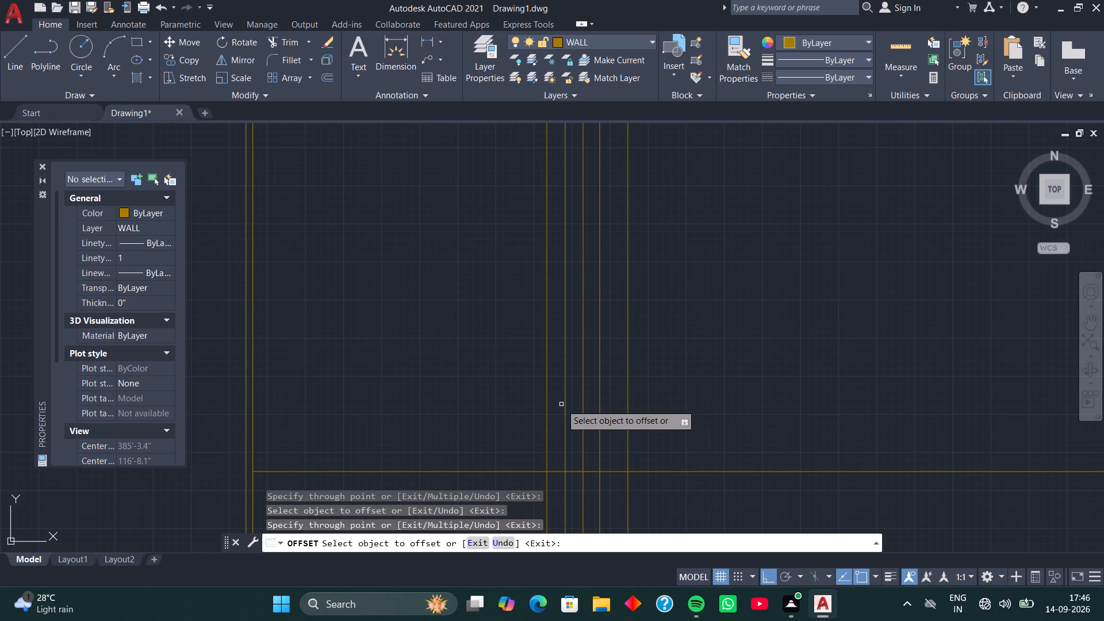
{"action": "left_click", "coordinate": [566, 402]}
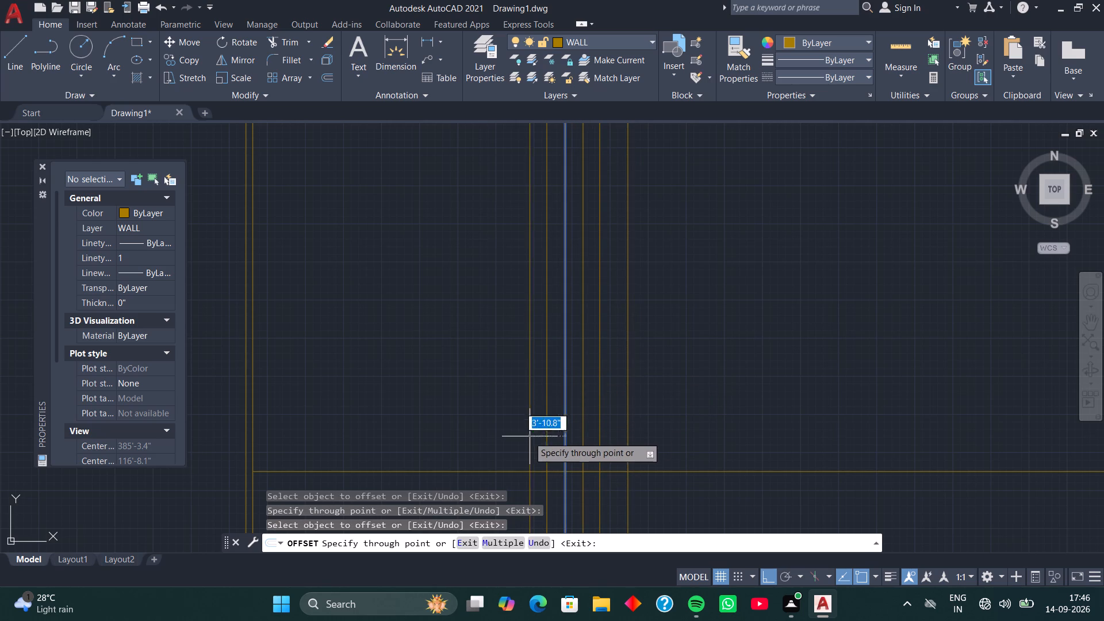
{"action": "left_click", "coordinate": [516, 438]}
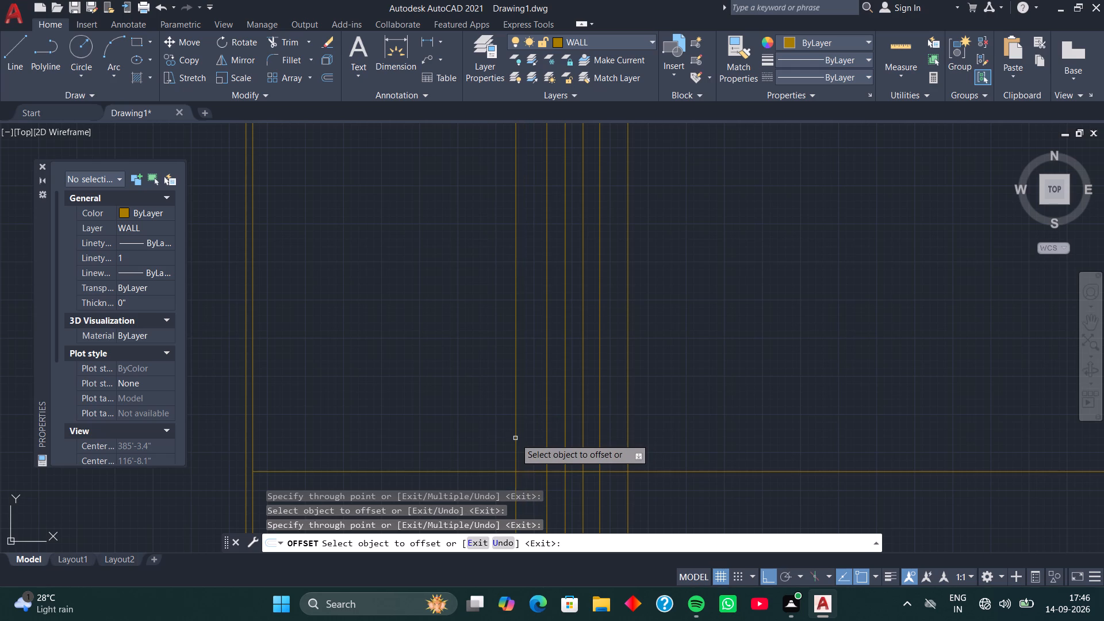
Offset the leftmost line of the close-set vertical group about 1'-10" to the right.
{"action": "left_click", "coordinate": [515, 438]}
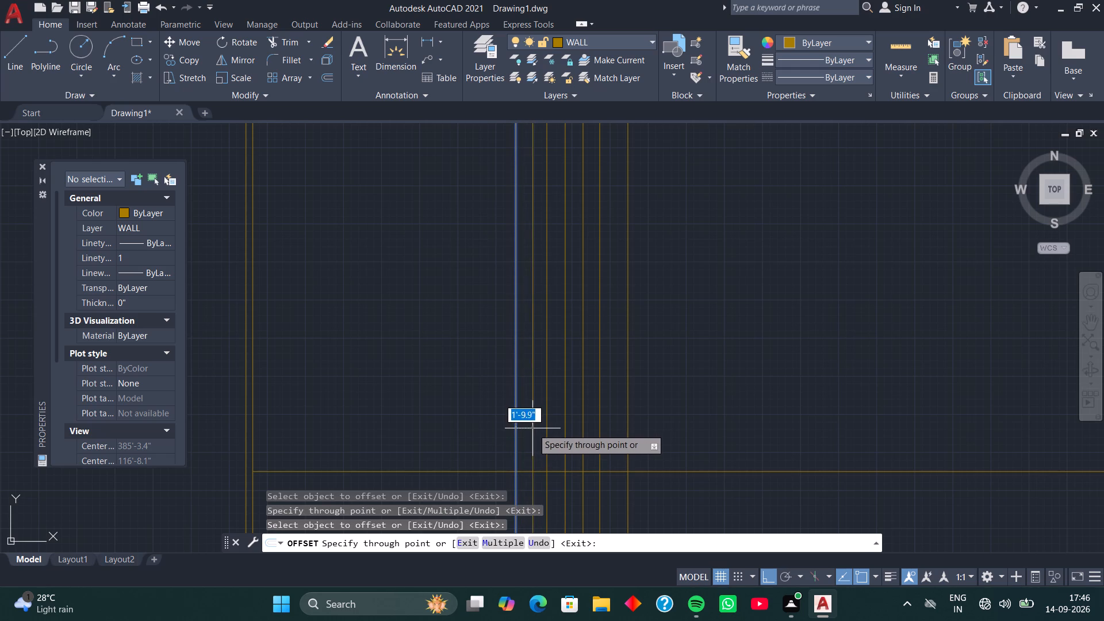
{"action": "left_click", "coordinate": [531, 430]}
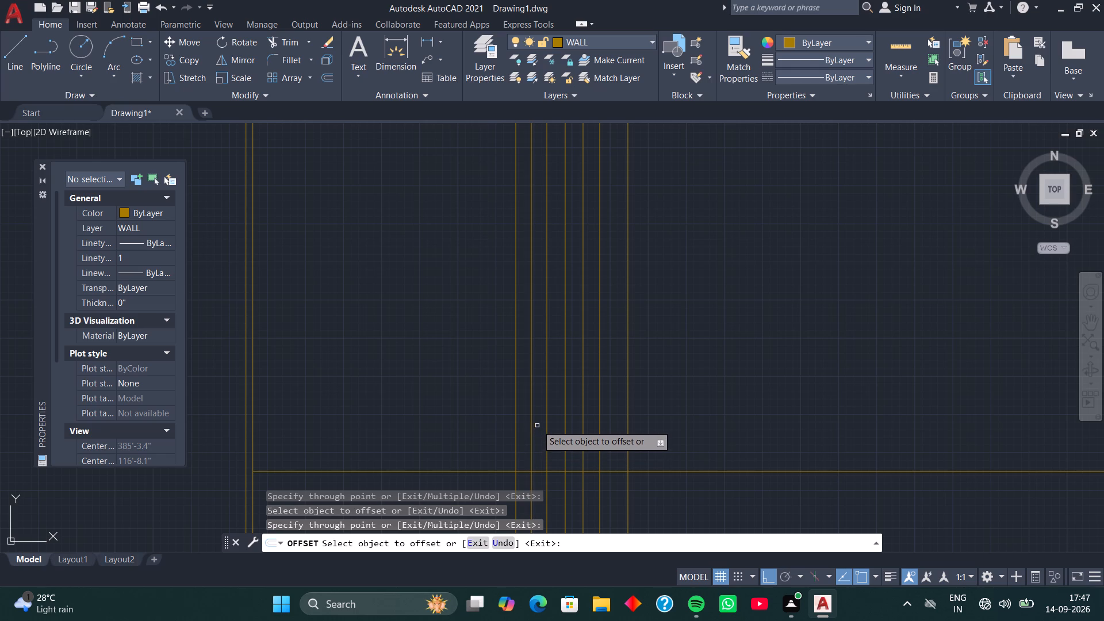
Offset the group's third vertical line far left into the open bay, and offset that copy partway back toward the group.
{"action": "left_click", "coordinate": [546, 413]}
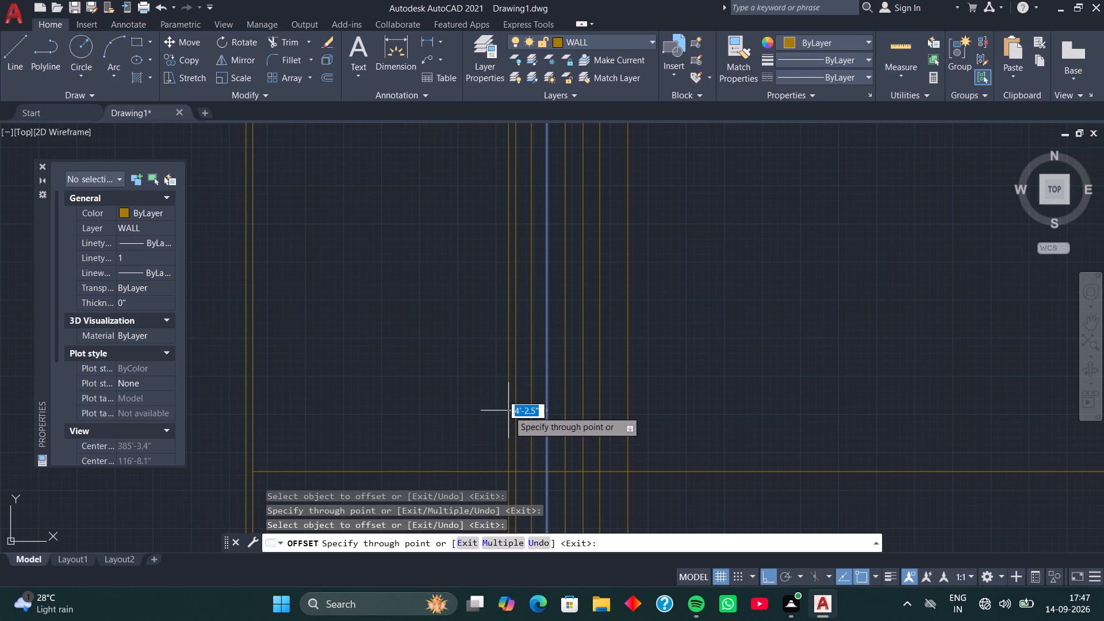
{"action": "left_click", "coordinate": [387, 453]}
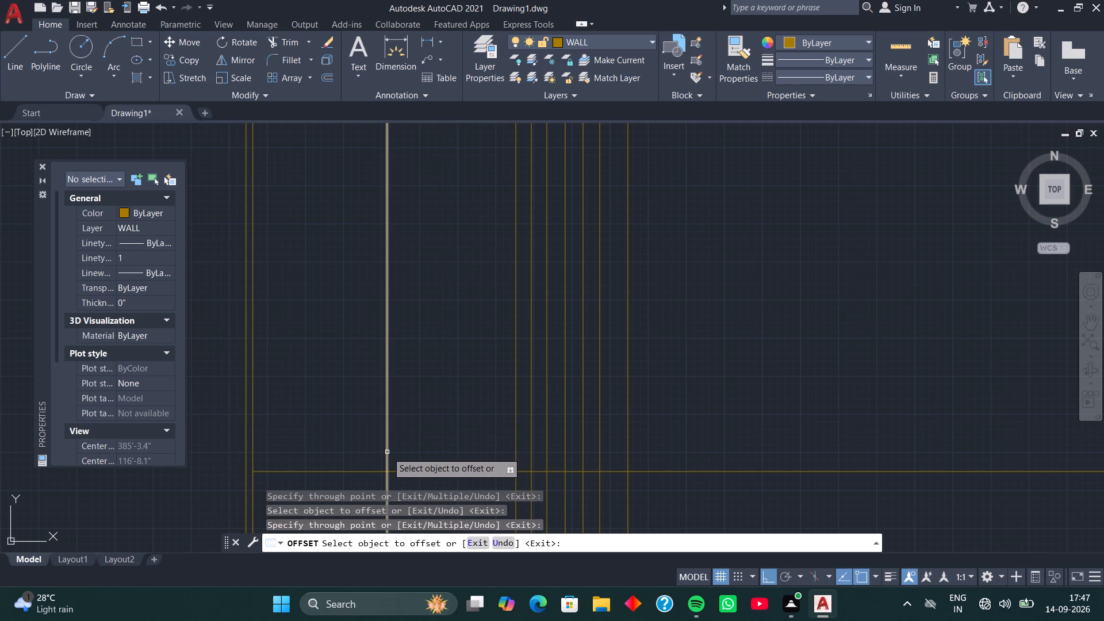
{"action": "left_click", "coordinate": [387, 452]}
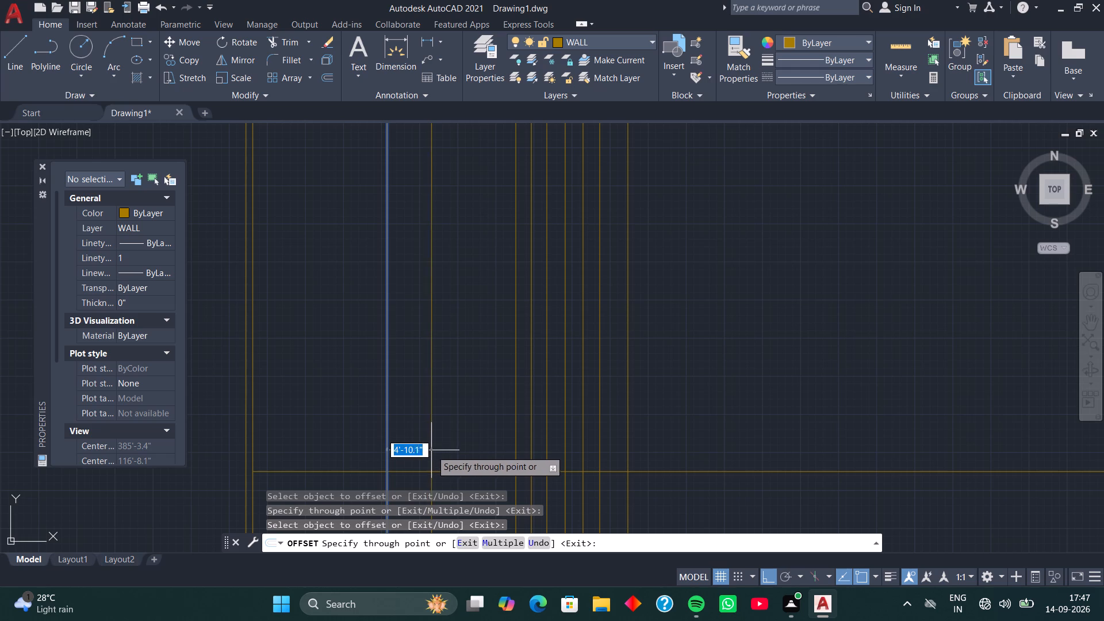
{"action": "left_click", "coordinate": [446, 459]}
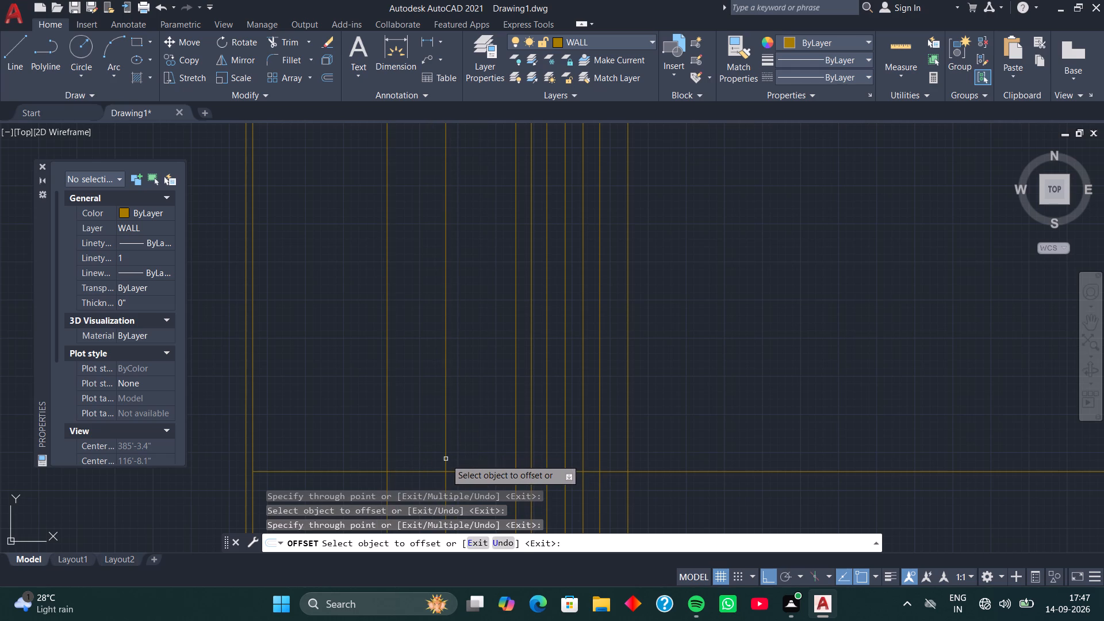
Offset each newest vertical line in turn: about 3'-5" left, about 7'-5" right, and about 1'-10" right.
{"action": "left_click", "coordinate": [446, 458]}
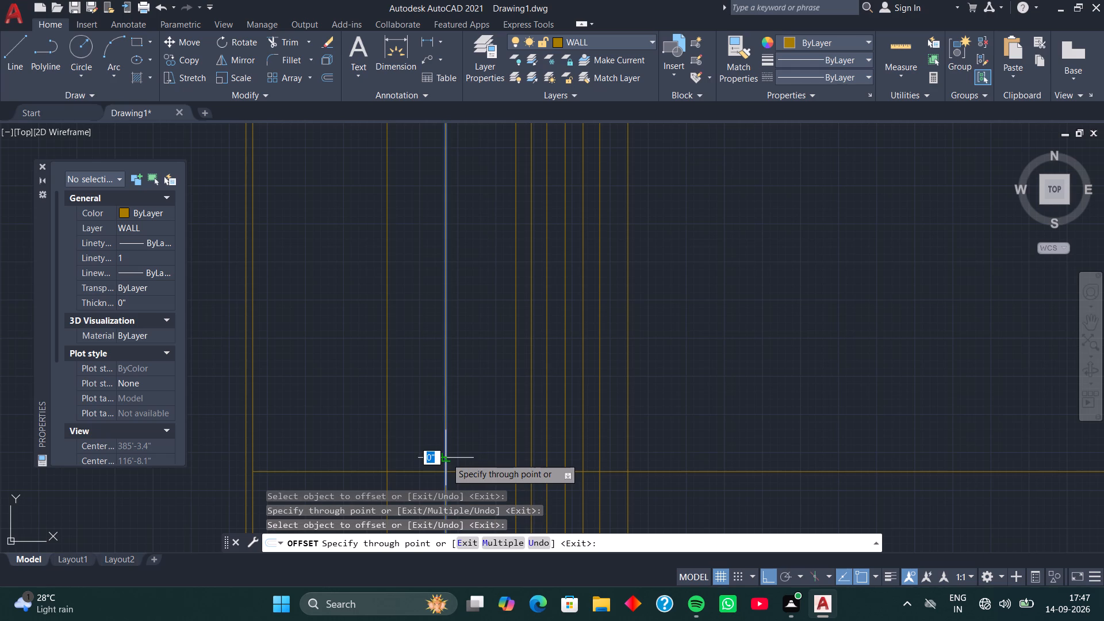
{"action": "left_click", "coordinate": [415, 465]}
{"action": "left_click", "coordinate": [416, 463]}
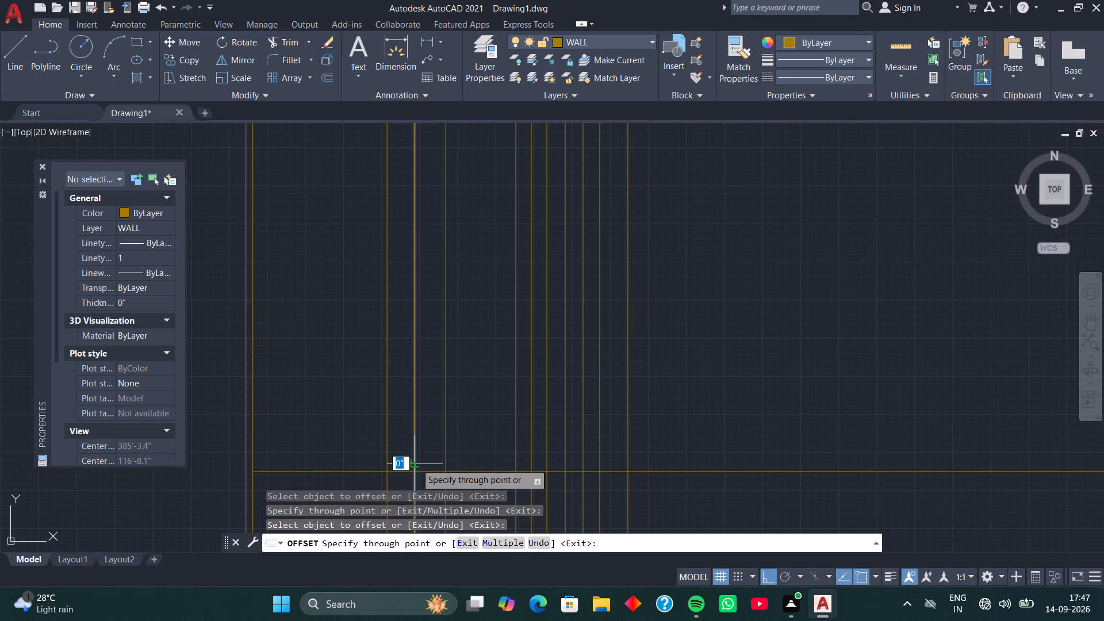
{"action": "left_click", "coordinate": [482, 459]}
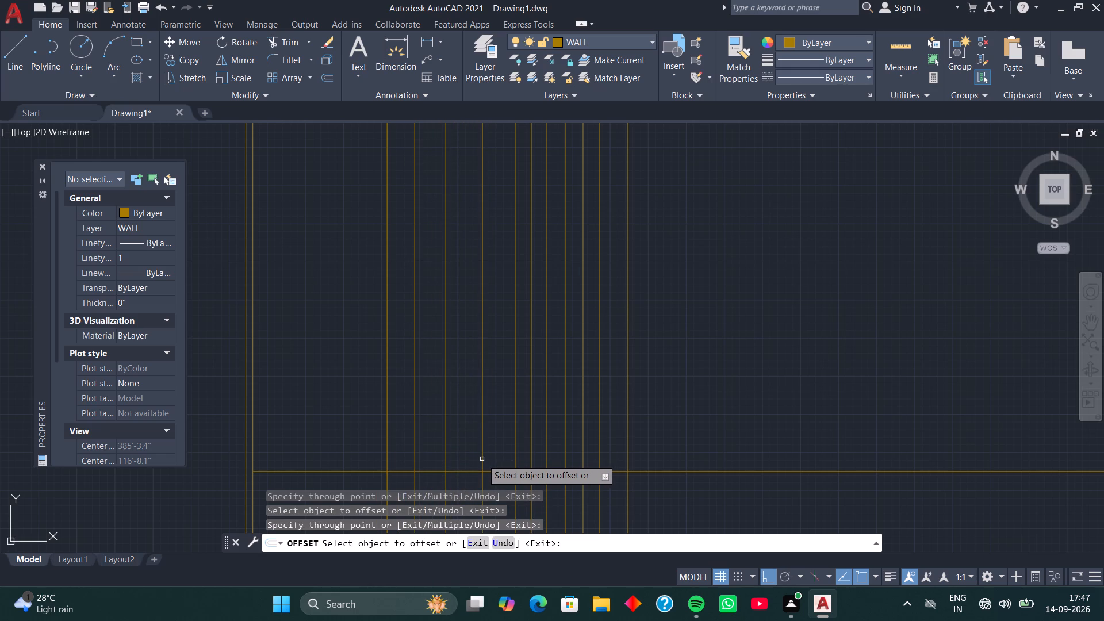
{"action": "left_click", "coordinate": [482, 459]}
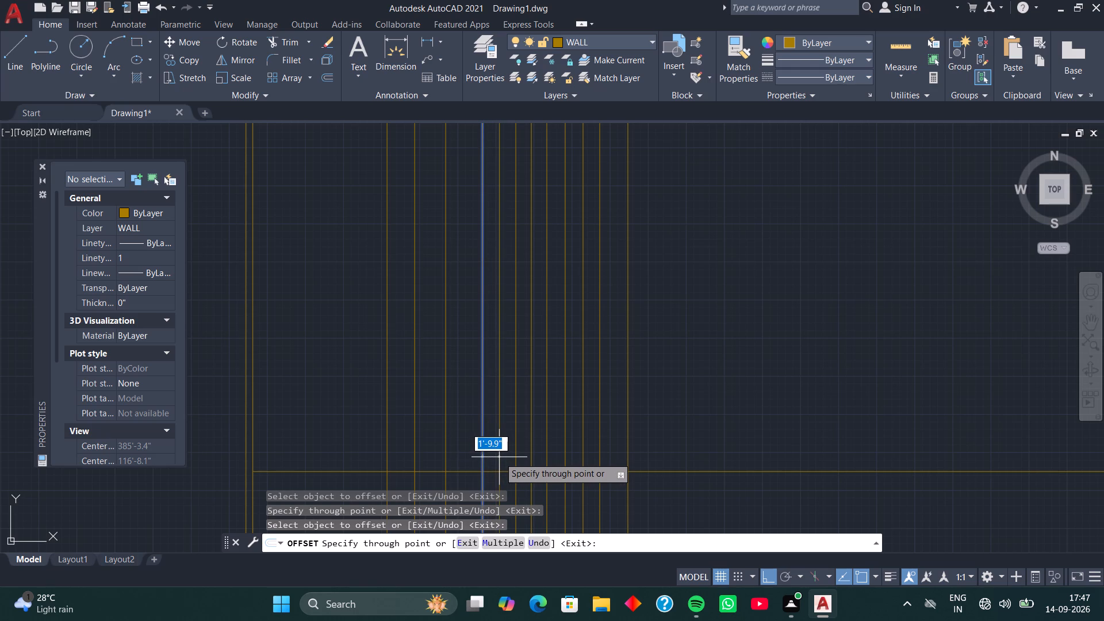
{"action": "left_click", "coordinate": [499, 457]}
Offset each newest vertical line leftward in turn by about 4', 3'-10" and 3'-1".
{"action": "left_click", "coordinate": [497, 457]}
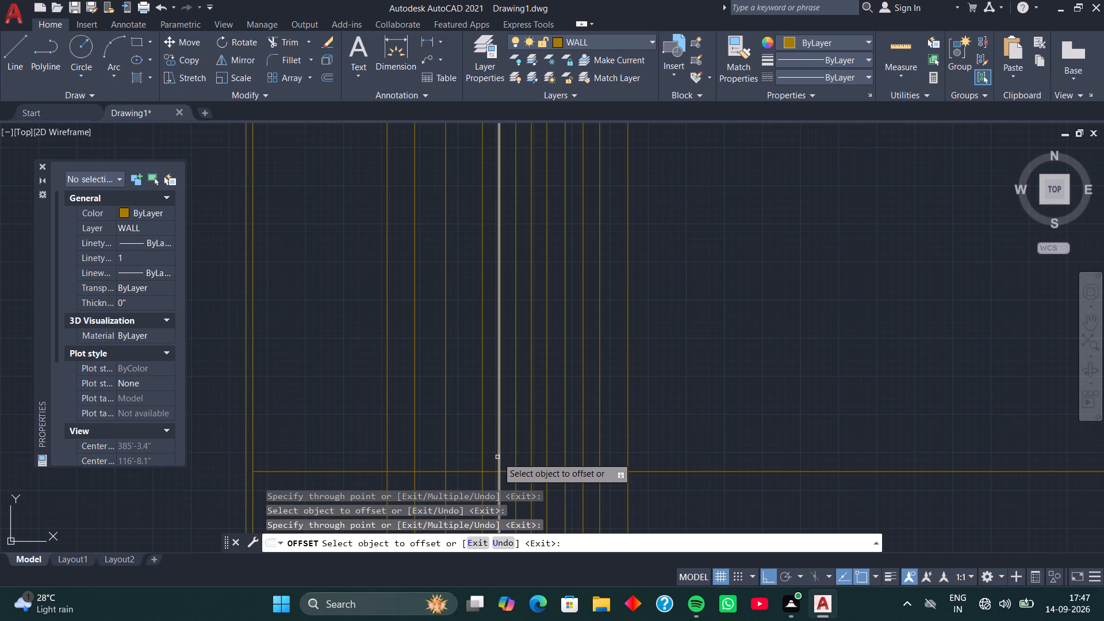
{"action": "left_click", "coordinate": [463, 462]}
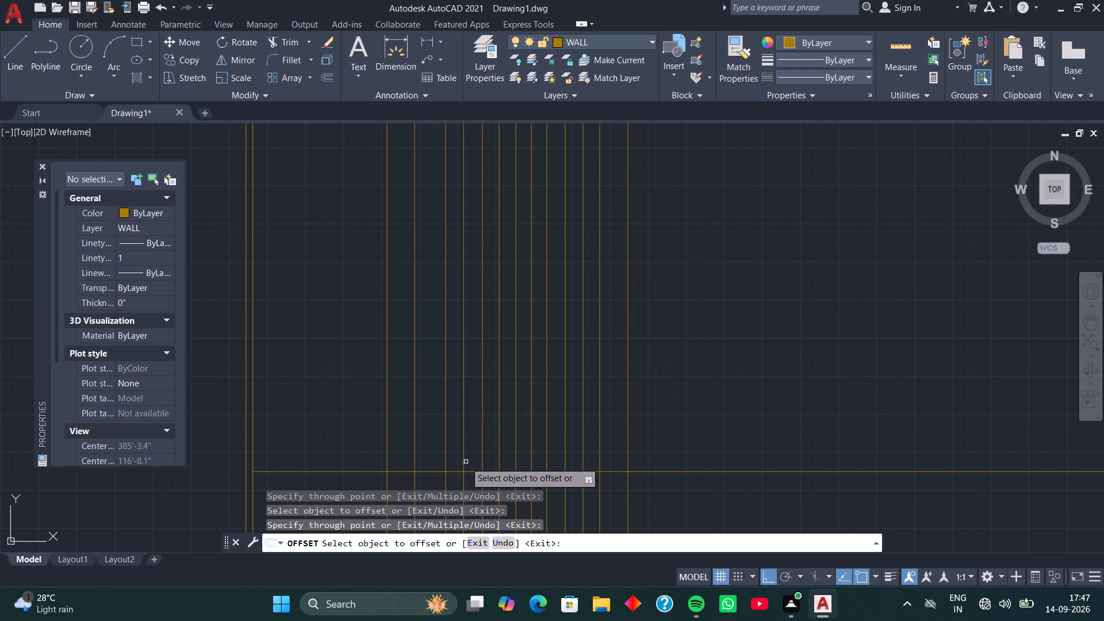
{"action": "left_click", "coordinate": [465, 462]}
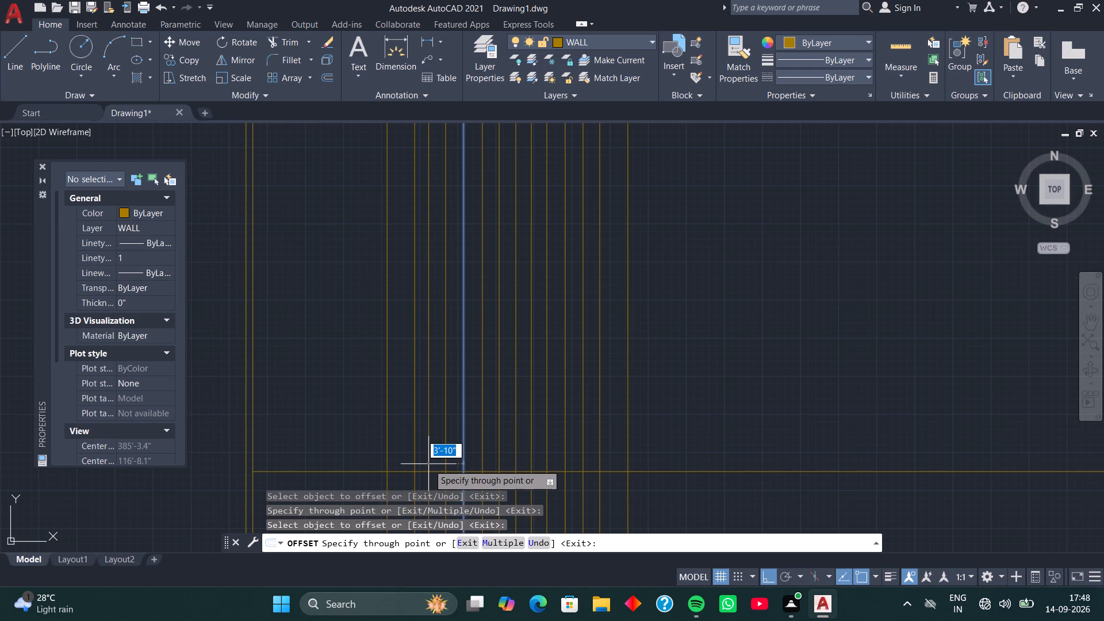
{"action": "left_click", "coordinate": [428, 464]}
{"action": "left_click", "coordinate": [428, 465]}
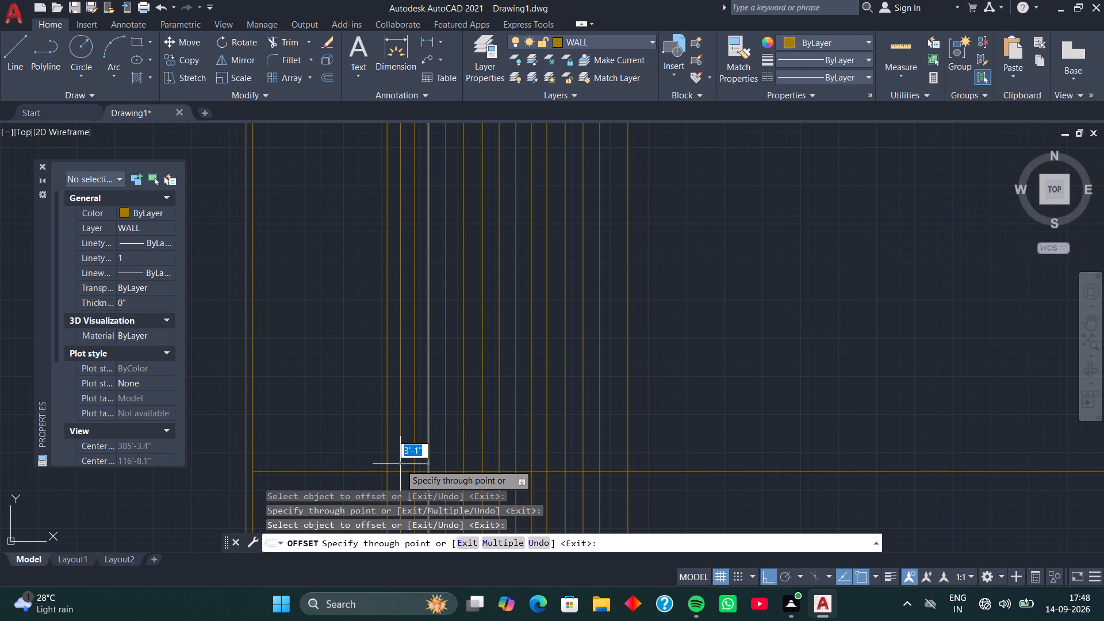
{"action": "left_click", "coordinate": [400, 464]}
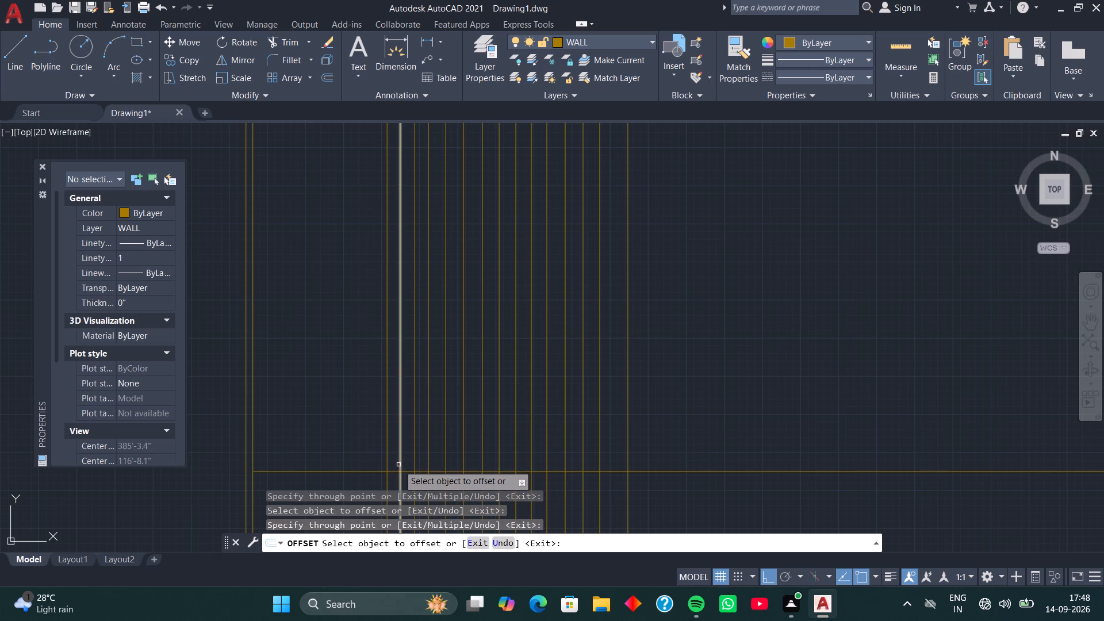
Offset the leftmost interior vertical line a little under 1' to the left.
{"action": "scroll", "coordinate": [385, 464], "scroll_direction": "down", "scroll_amount": 1}
{"action": "scroll", "coordinate": [385, 464], "scroll_direction": "up", "scroll_amount": 3}
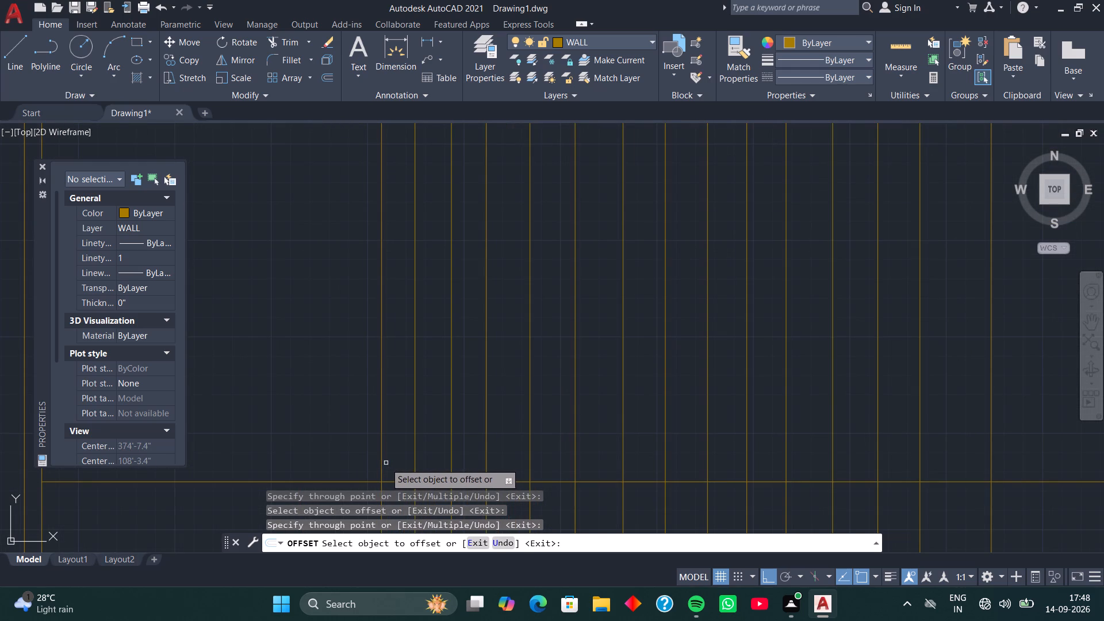
{"action": "left_click", "coordinate": [380, 463]}
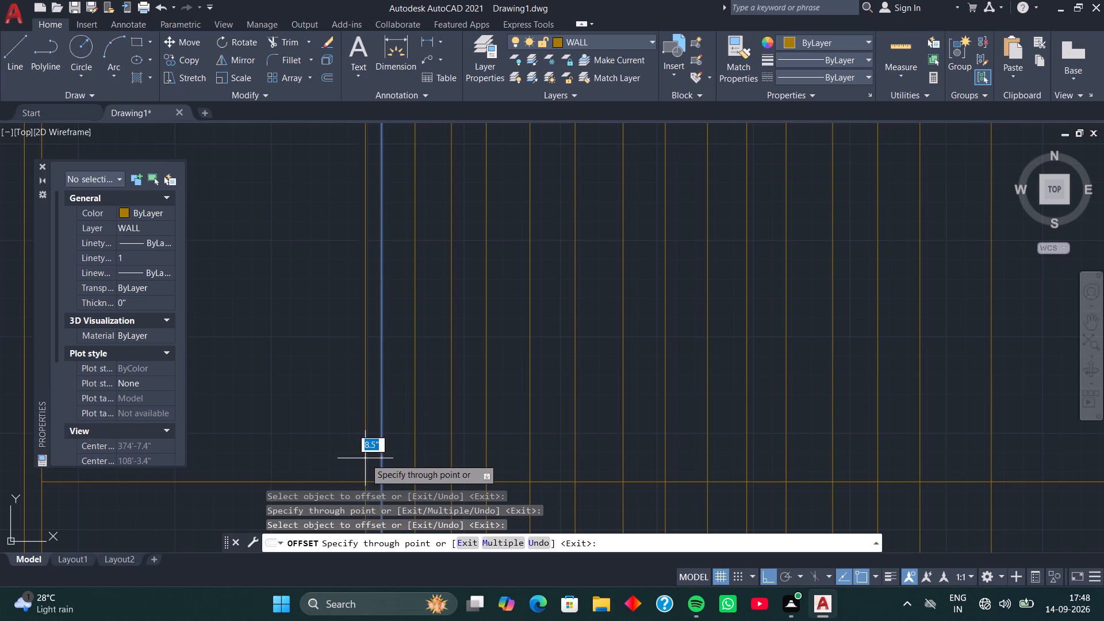
{"action": "left_click", "coordinate": [362, 458]}
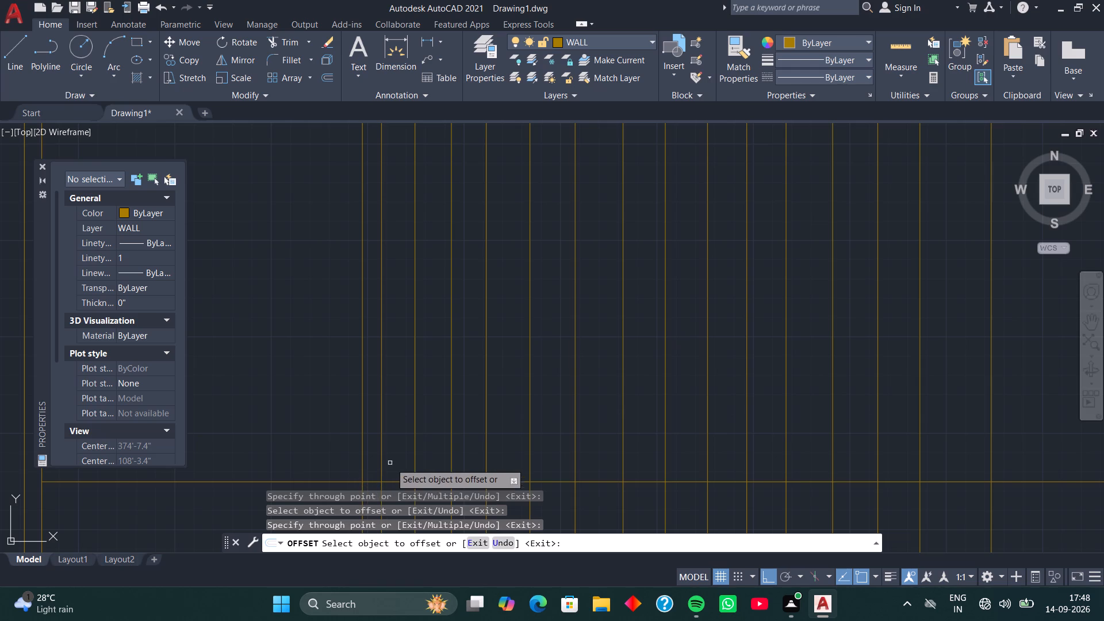
Offset the fourth interior vertical line to just beyond the leftmost one, and offset that copy about 1'-2" further left.
{"action": "scroll", "coordinate": [448, 462], "scroll_direction": "down", "scroll_amount": 2}
{"action": "left_click", "coordinate": [448, 461]}
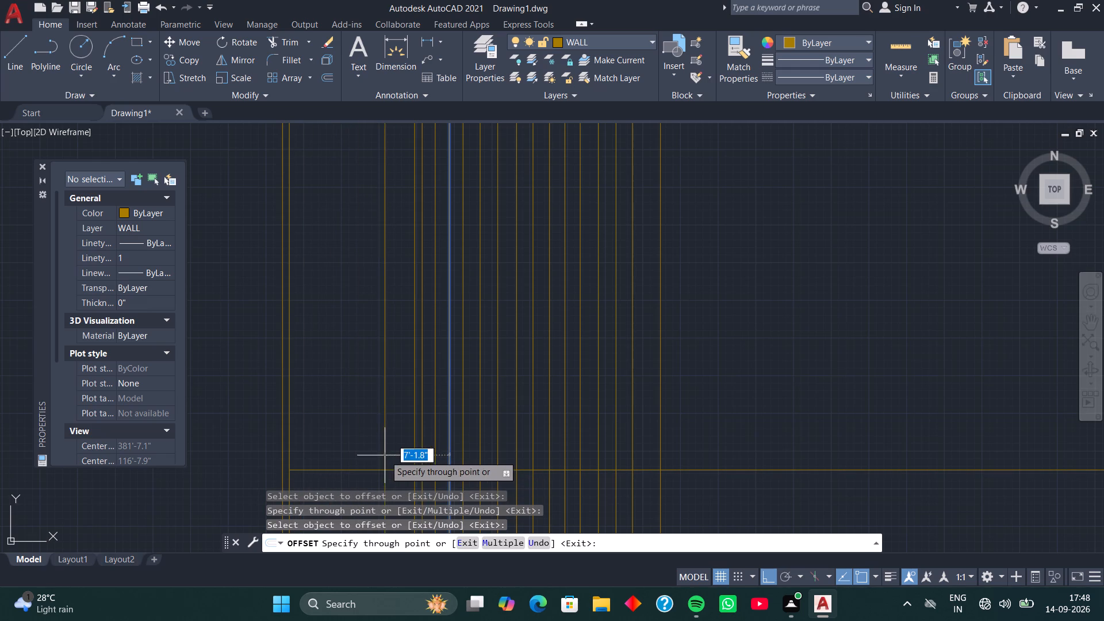
{"action": "scroll", "coordinate": [385, 455], "scroll_direction": "down", "scroll_amount": 3}
{"action": "middle_click_drag", "start_coordinate": [384, 455], "coordinate": [369, 282]}
{"action": "scroll", "coordinate": [368, 282], "scroll_direction": "up", "scroll_amount": 3}
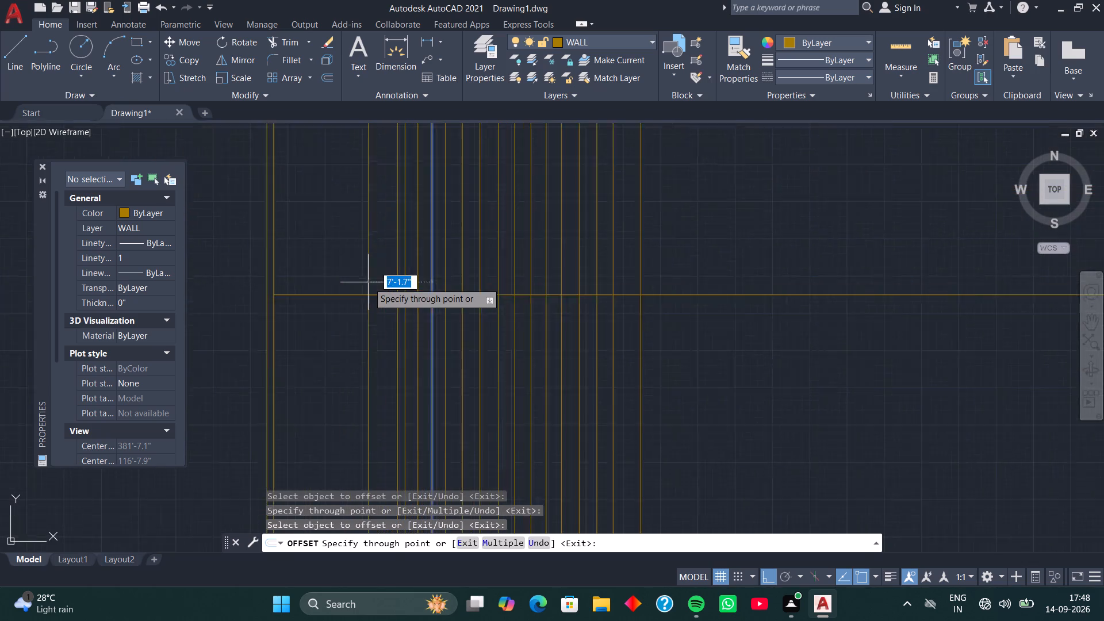
{"action": "scroll", "coordinate": [368, 282], "scroll_direction": "up", "scroll_amount": 1}
{"action": "left_click", "coordinate": [401, 310]}
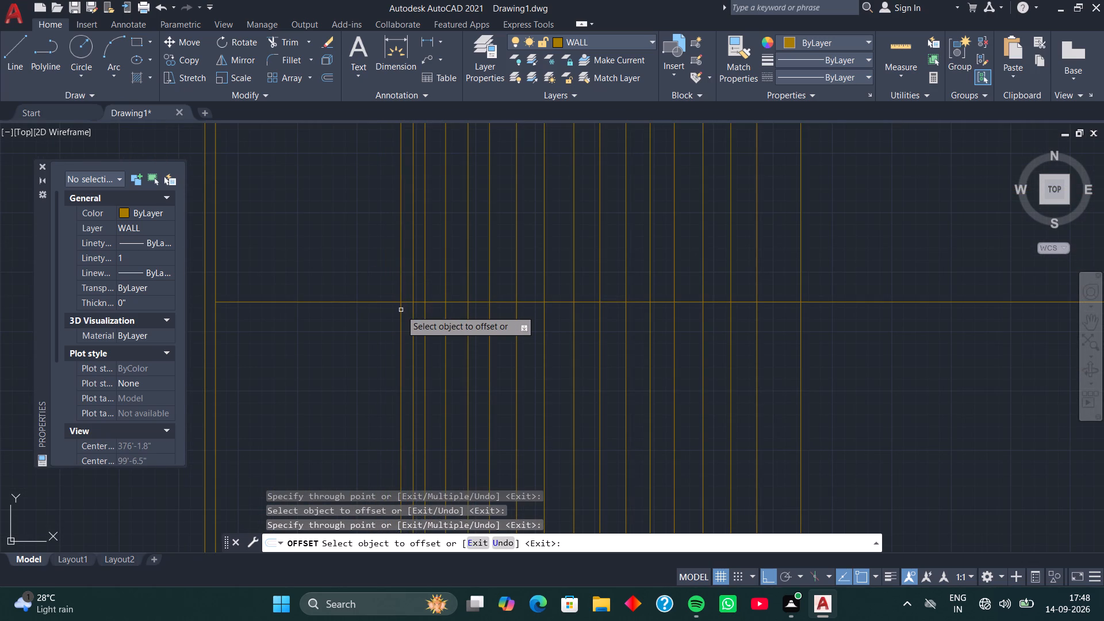
{"action": "left_click", "coordinate": [401, 309]}
{"action": "left_click", "coordinate": [401, 309]}
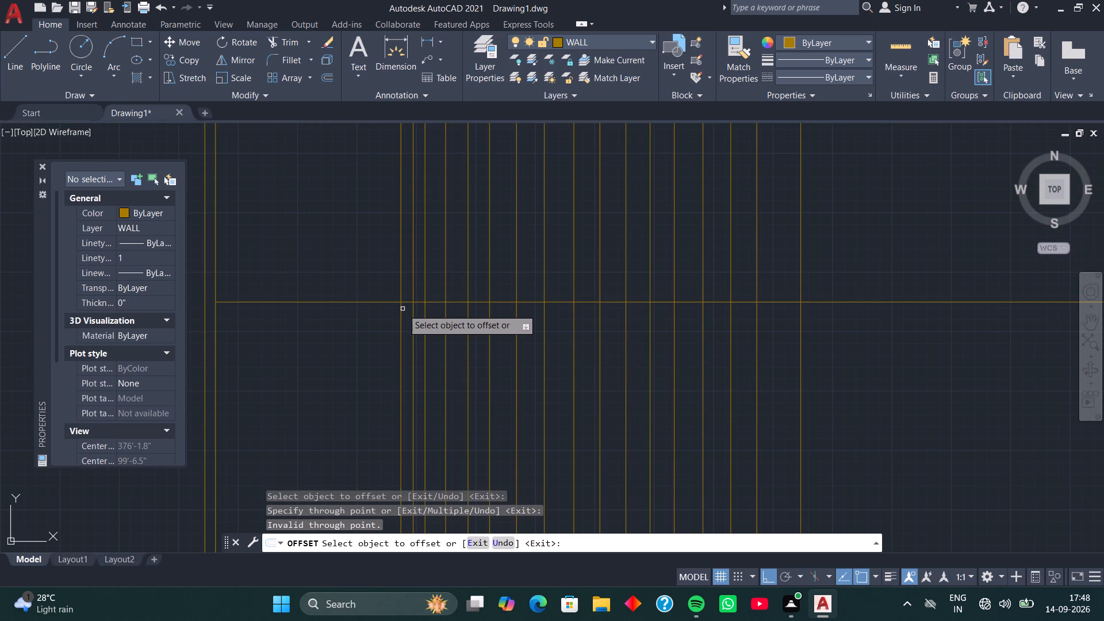
{"action": "left_click", "coordinate": [400, 308]}
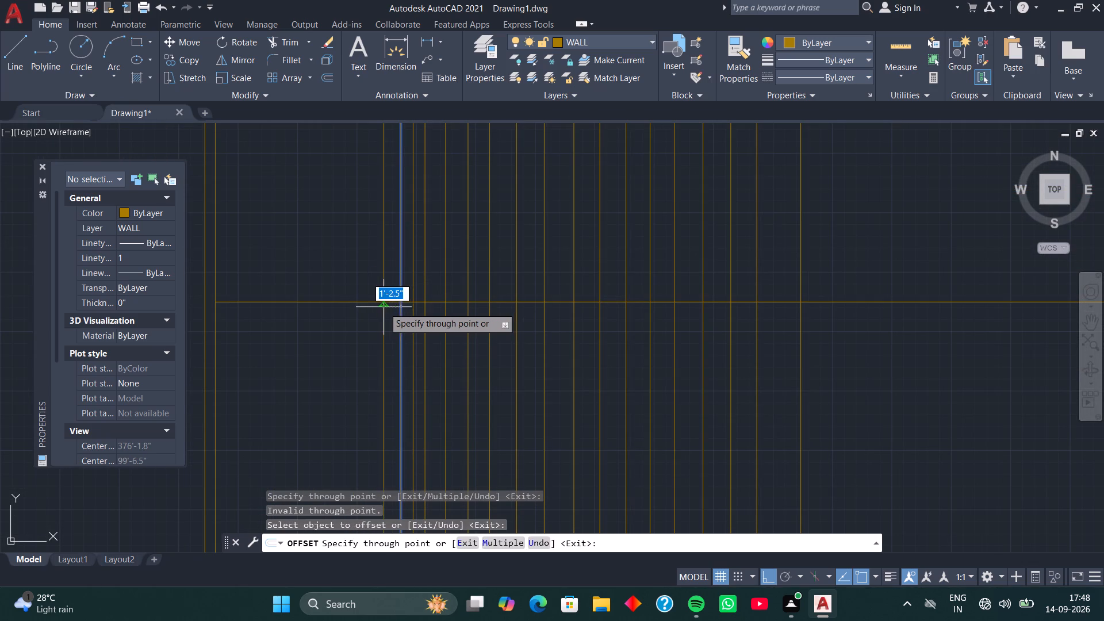
{"action": "left_click", "coordinate": [383, 307]}
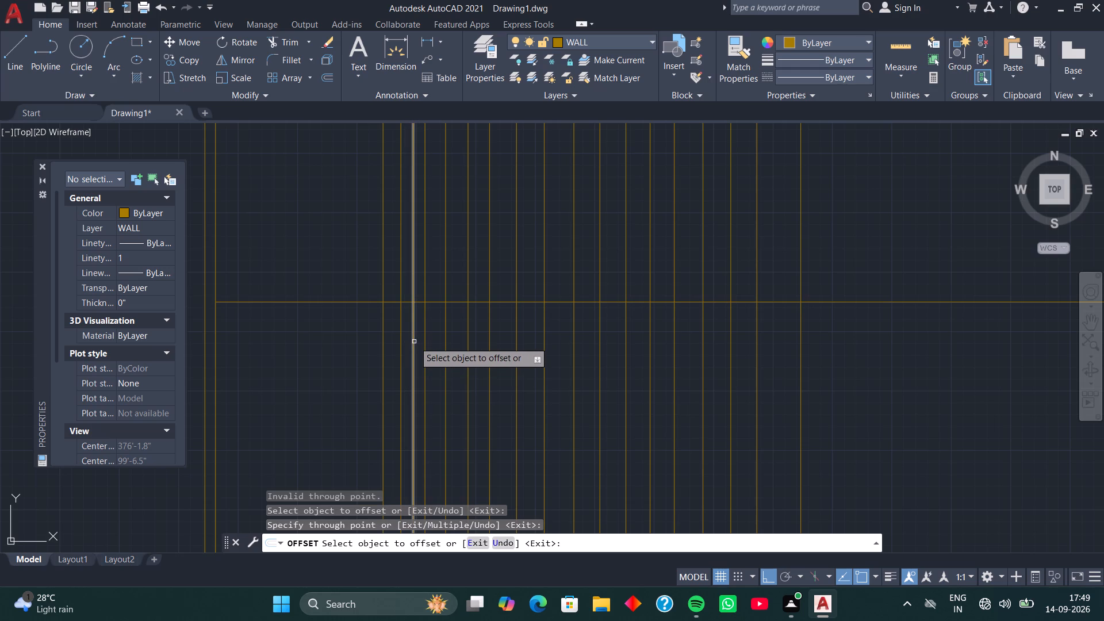
Offset the third interior vertical line from the left to beyond the leftmost one, and offset that copy slightly further left.
{"action": "left_click", "coordinate": [414, 342]}
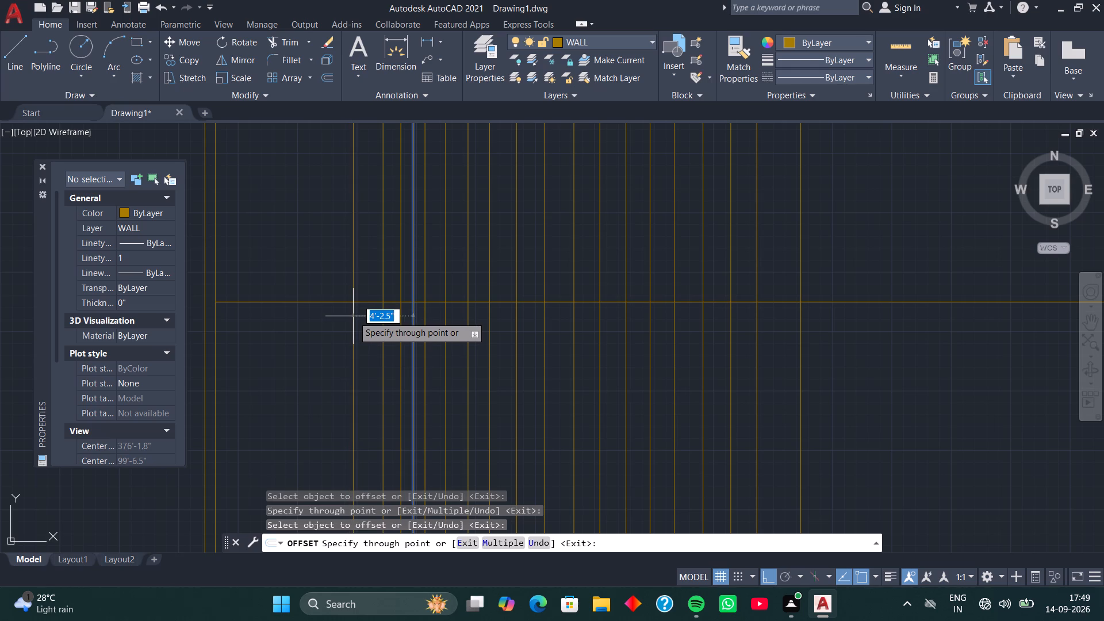
{"action": "left_click", "coordinate": [372, 347]}
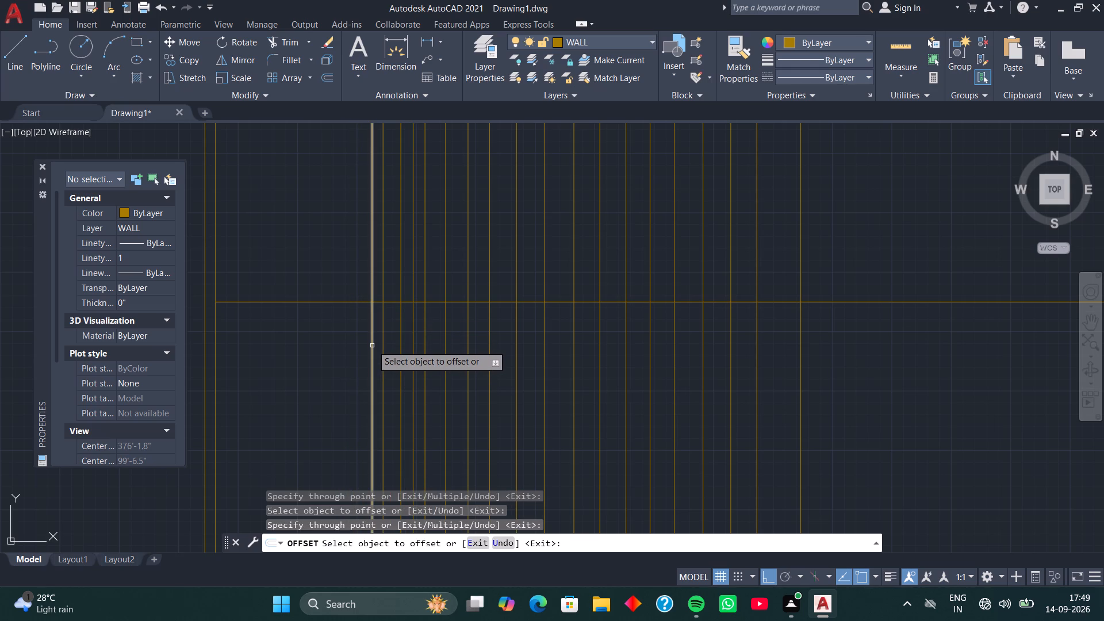
{"action": "left_click", "coordinate": [372, 345]}
{"action": "left_click", "coordinate": [362, 344]}
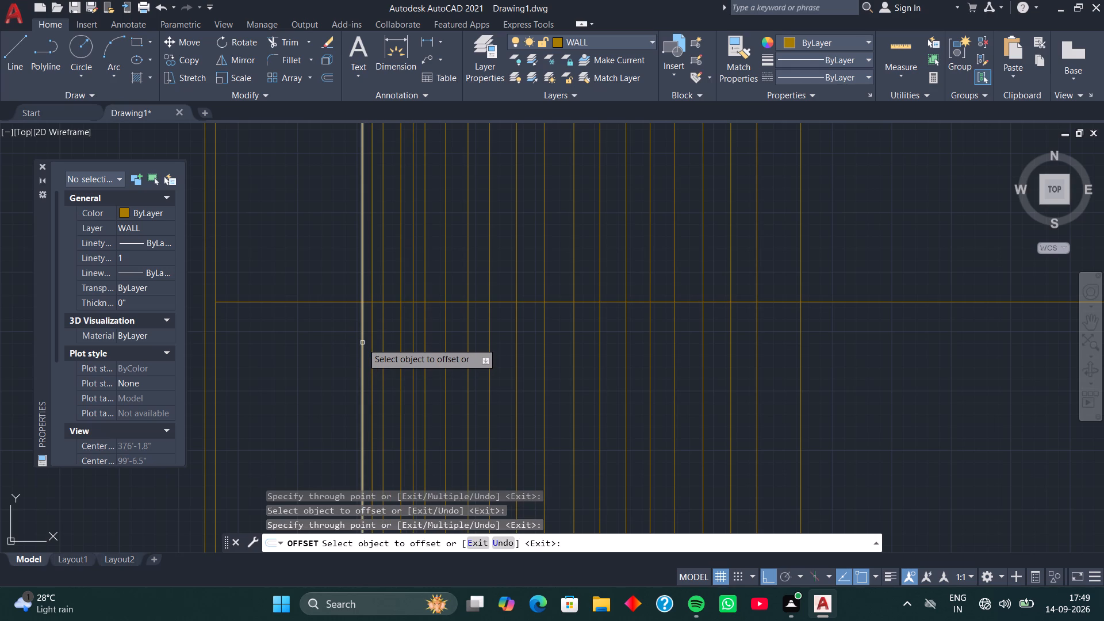
Offset the leftmost interior vertical line about 1'-6" to the left, and offset that copy back about 8" to the right.
{"action": "left_click", "coordinate": [363, 343]}
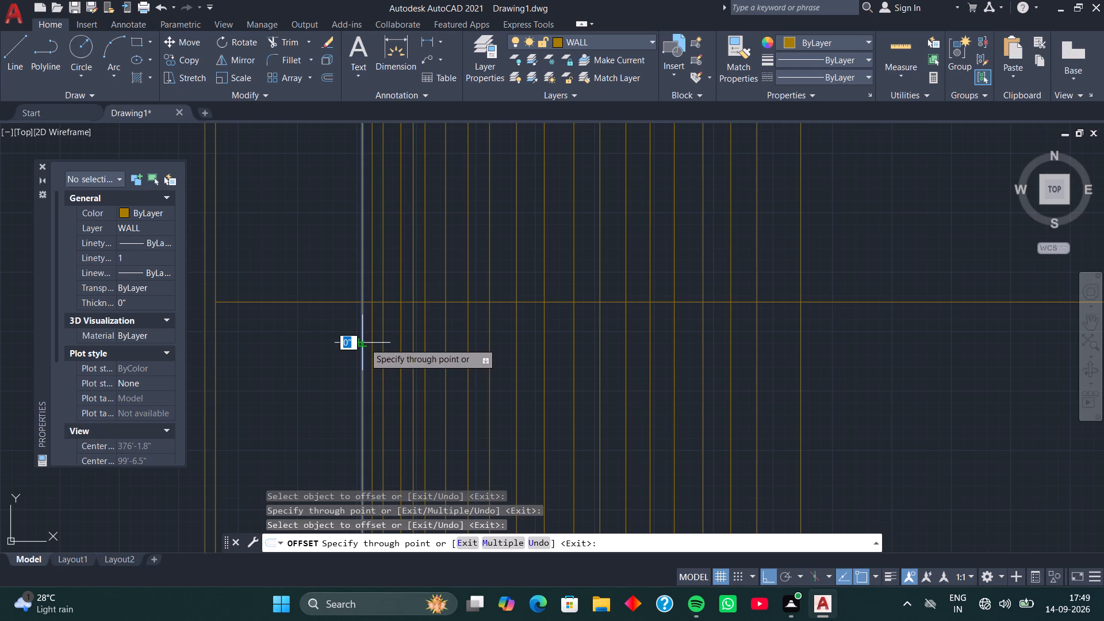
{"action": "left_click", "coordinate": [341, 323]}
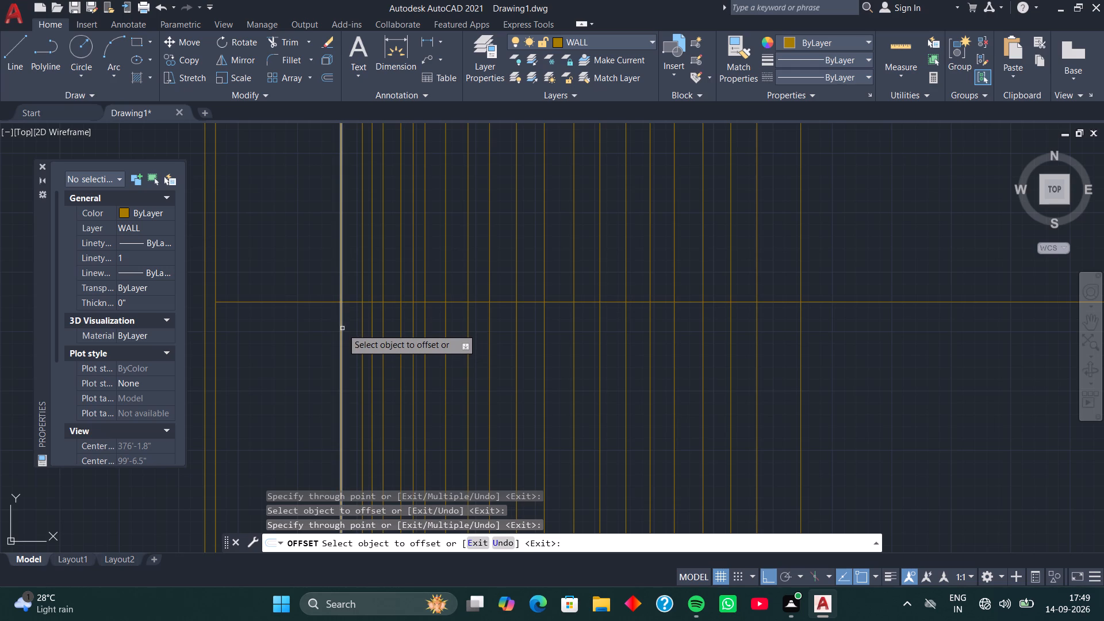
{"action": "left_click", "coordinate": [342, 329]}
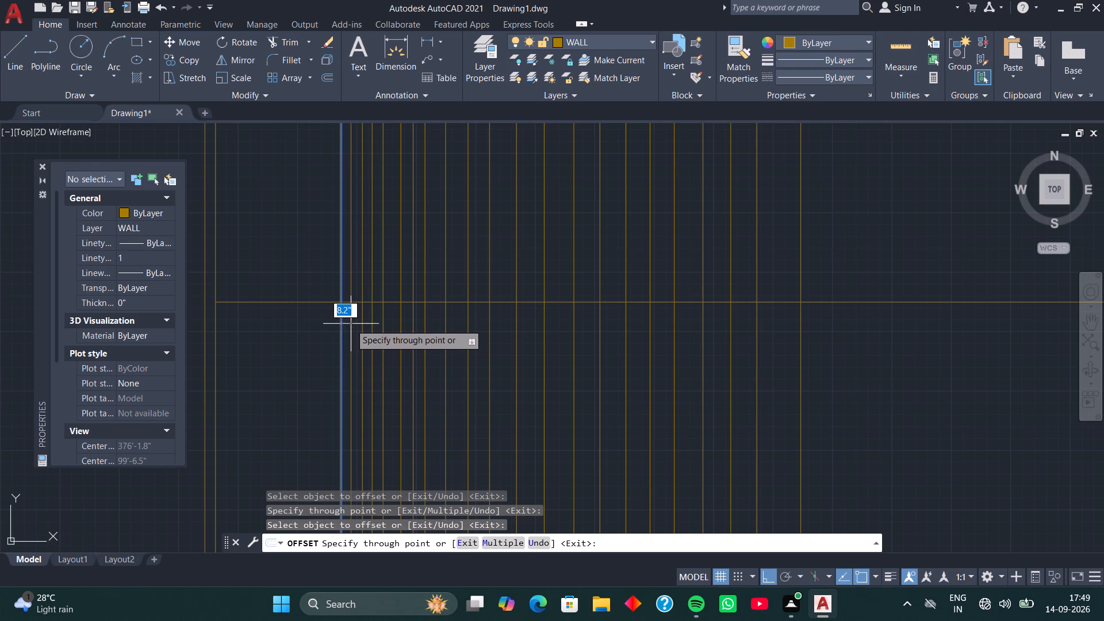
{"action": "left_click", "coordinate": [350, 324]}
Offset the second interior vertical line left onto the leftmost one, and offset the leftmost one about 1' to the left.
{"action": "left_click", "coordinate": [351, 323]}
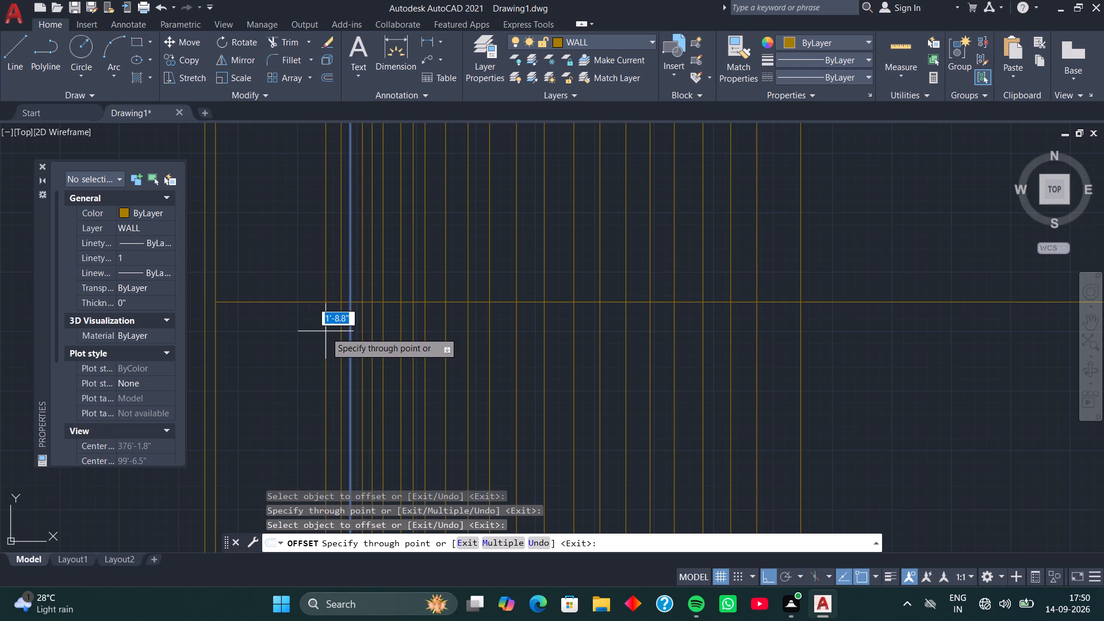
{"action": "left_click", "coordinate": [334, 336]}
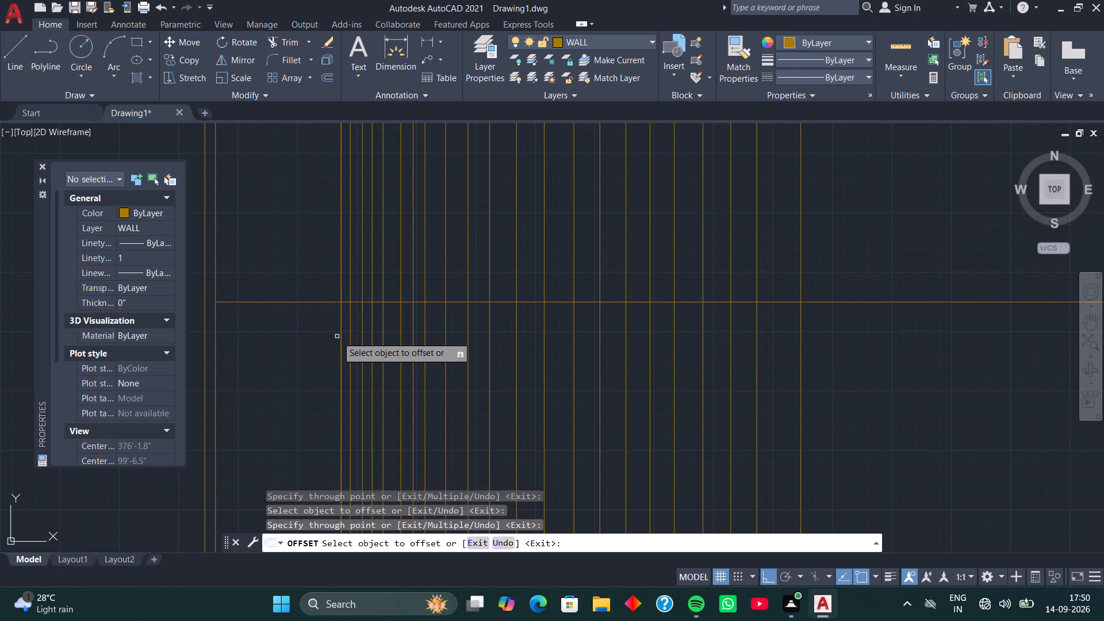
{"action": "left_click", "coordinate": [342, 338]}
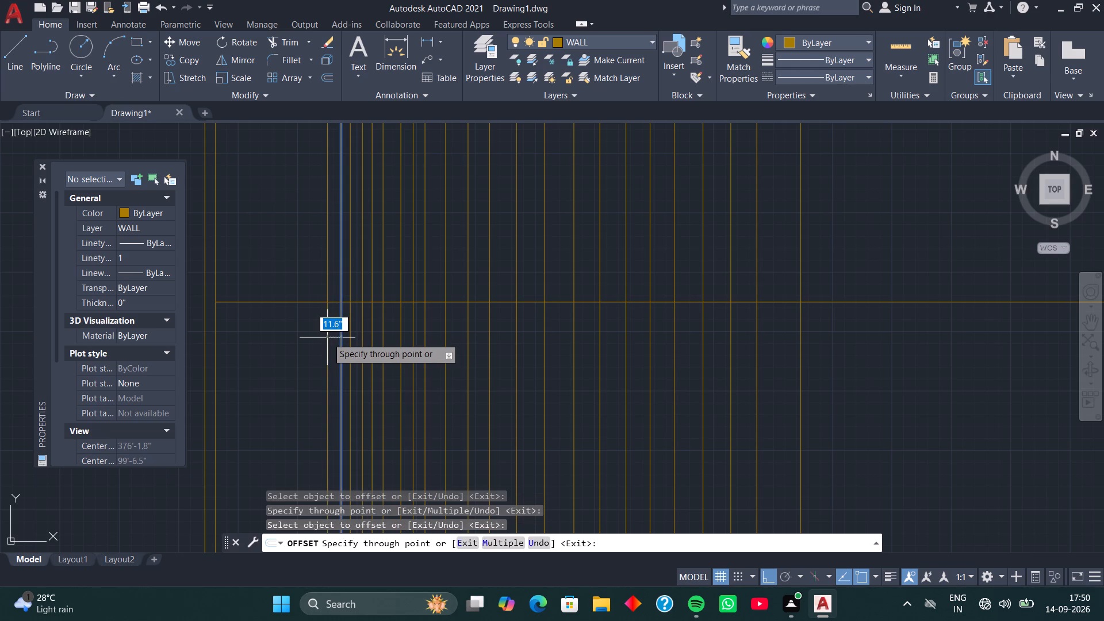
{"action": "left_click", "coordinate": [327, 338]}
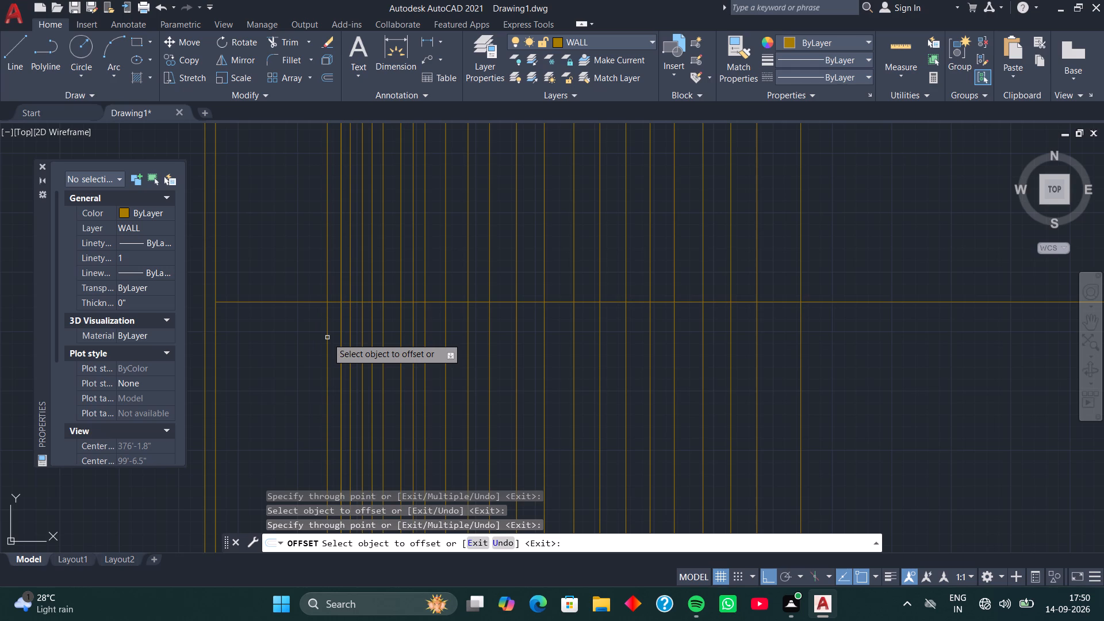
Offset the leftmost interior vertical line about 7" to the left, and offset that copy about 9" further left.
{"action": "left_click", "coordinate": [328, 338]}
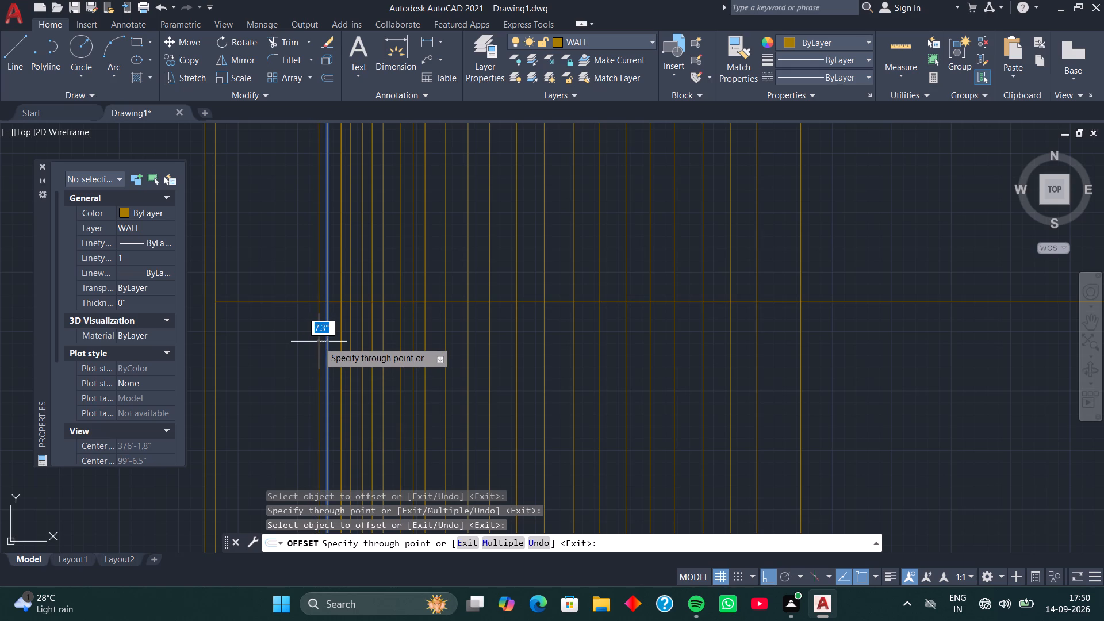
{"action": "left_click", "coordinate": [319, 342]}
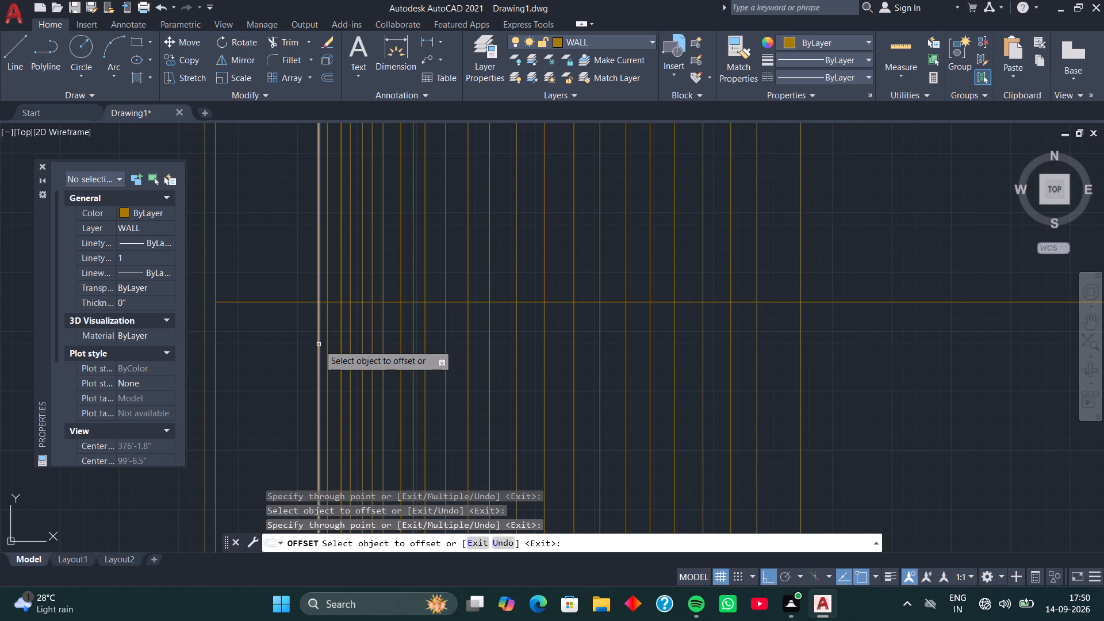
{"action": "left_click", "coordinate": [319, 344]}
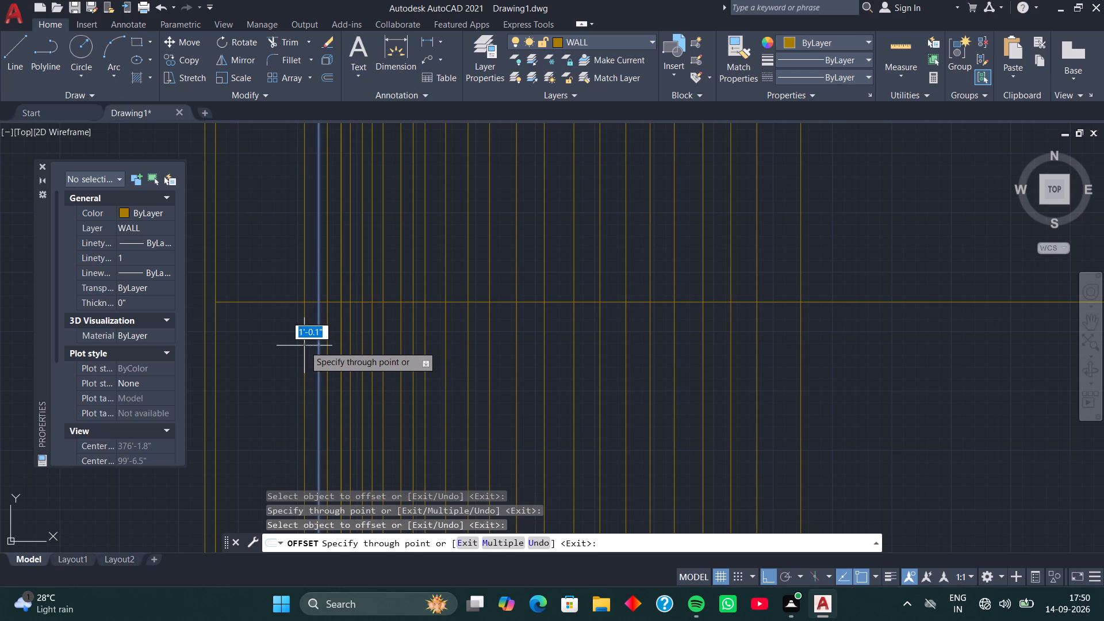
{"action": "left_click", "coordinate": [308, 344]}
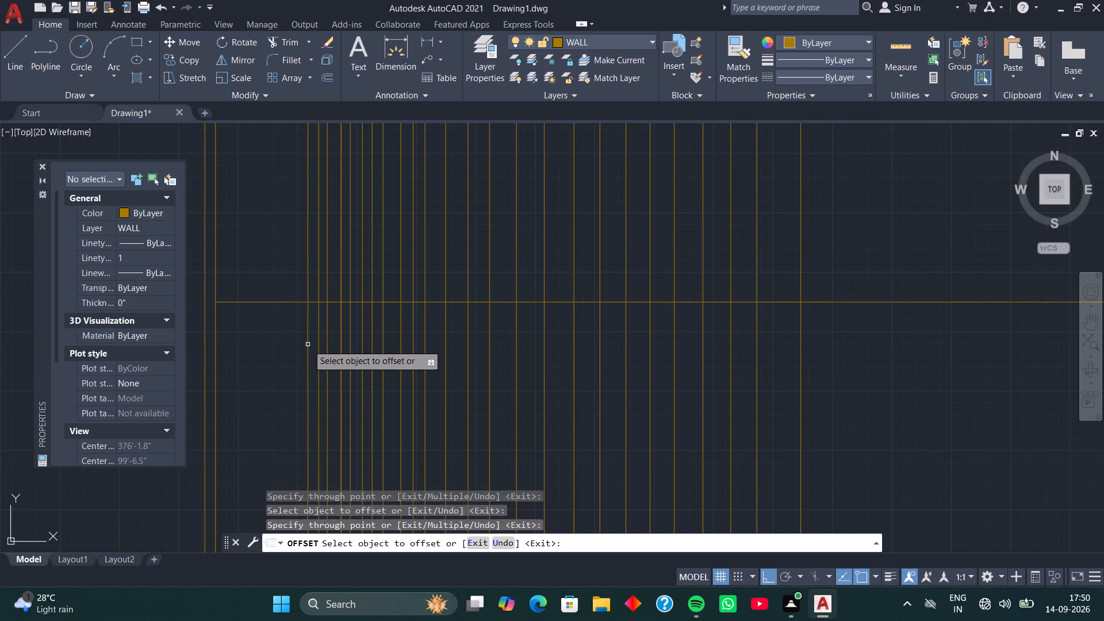
Offset the leftmost interior vertical line about 1'-6" to the left, and offset that copy back about 10" to the right.
{"action": "left_click", "coordinate": [308, 344]}
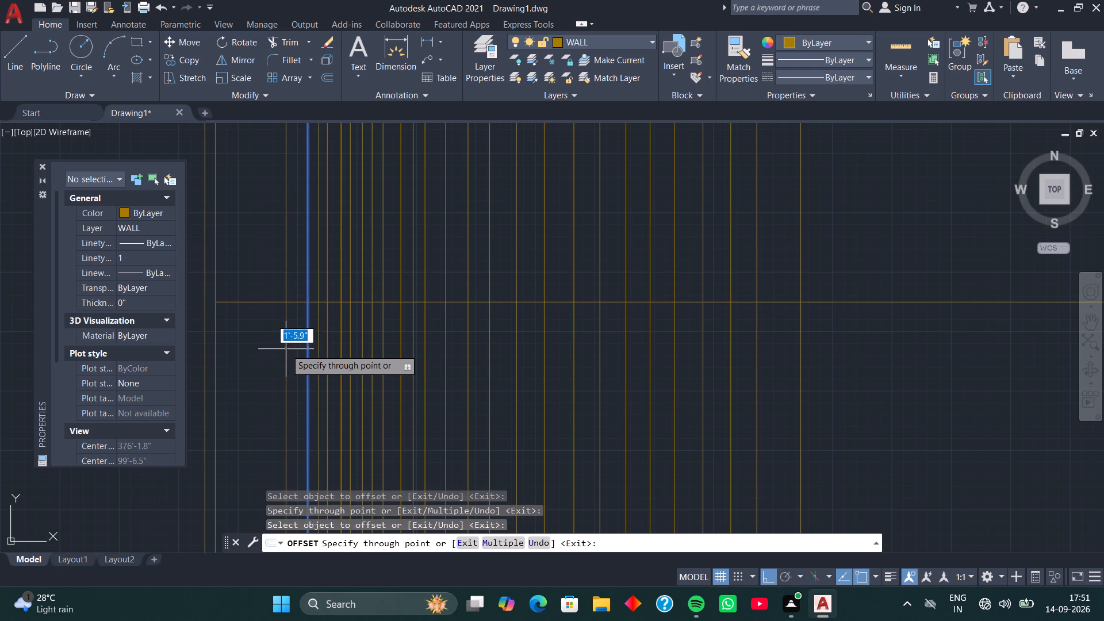
{"action": "left_click", "coordinate": [286, 350]}
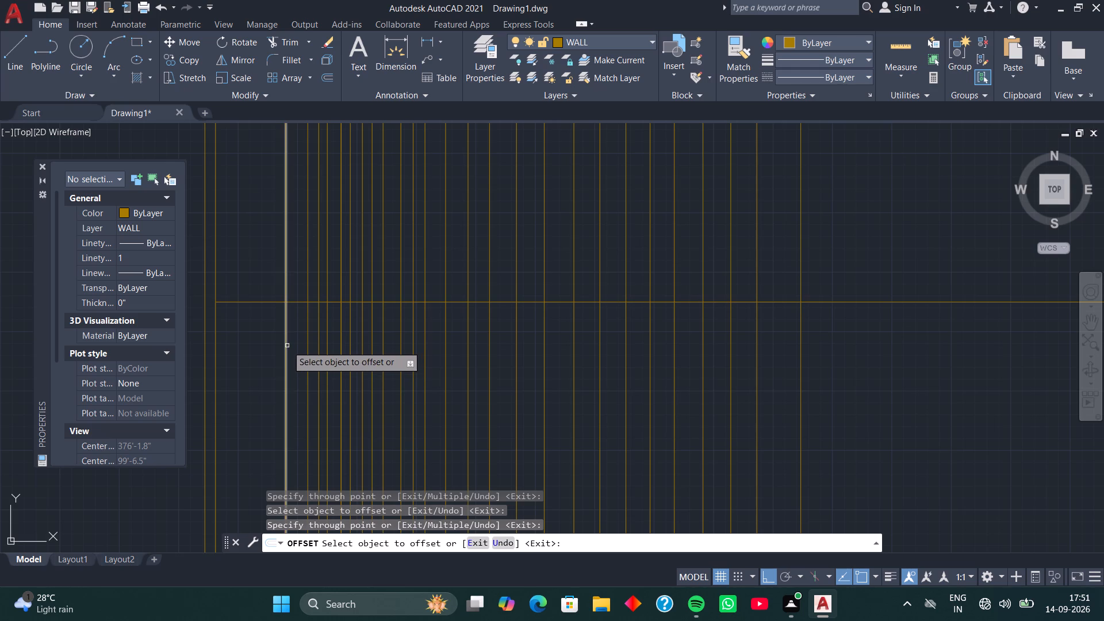
{"action": "left_click", "coordinate": [287, 346]}
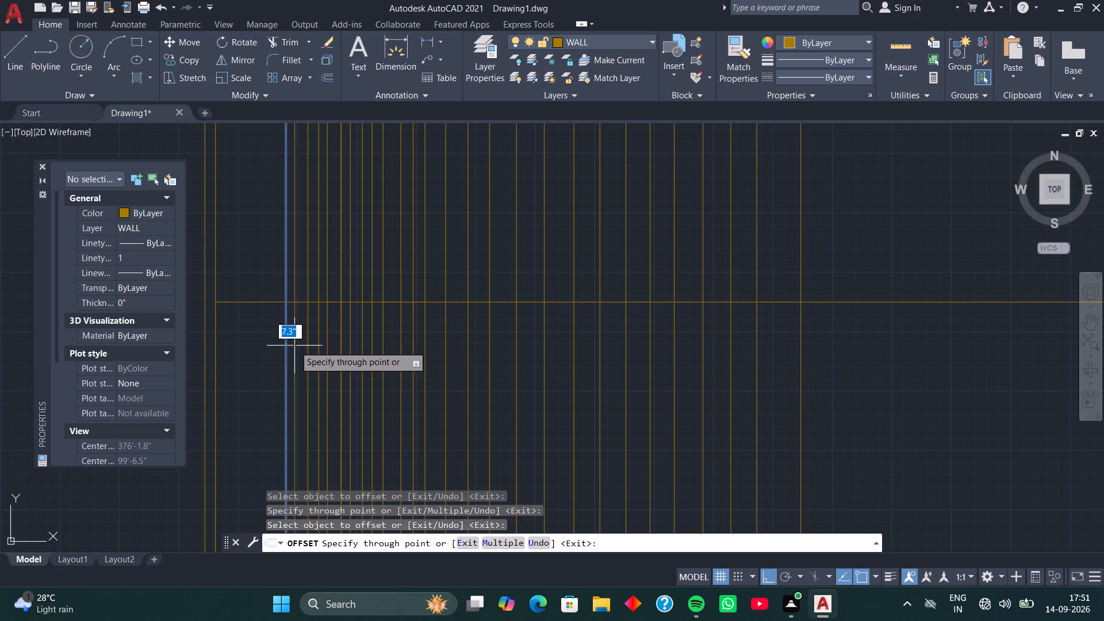
{"action": "left_click", "coordinate": [297, 344]}
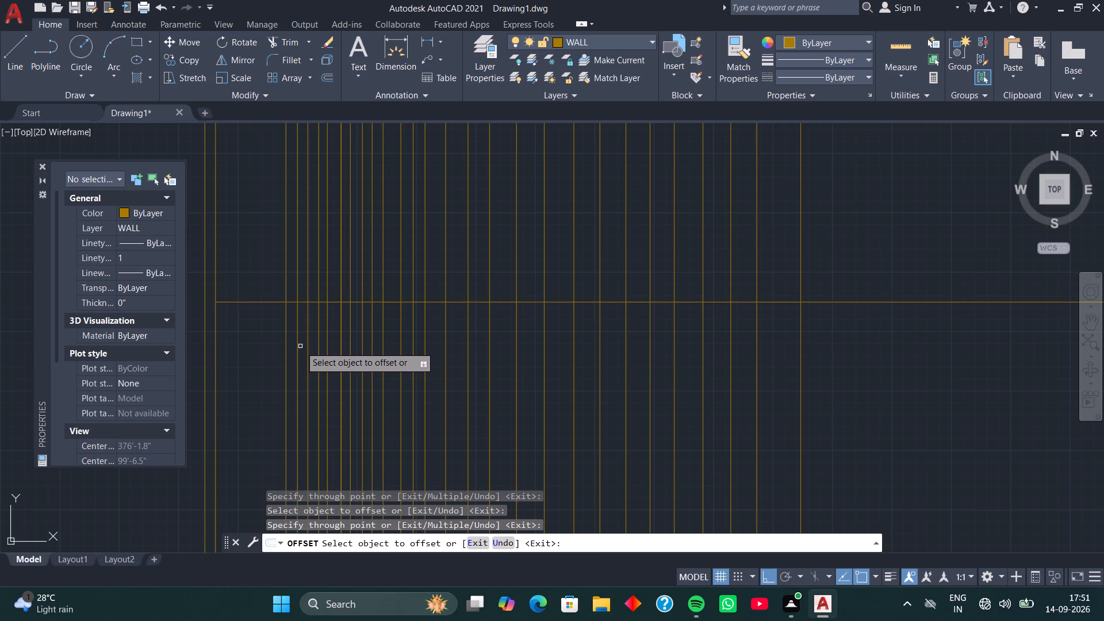
Offset the second interior vertical line about 5" to the left, into the gap between it and the leftmost one.
{"action": "left_click", "coordinate": [298, 346]}
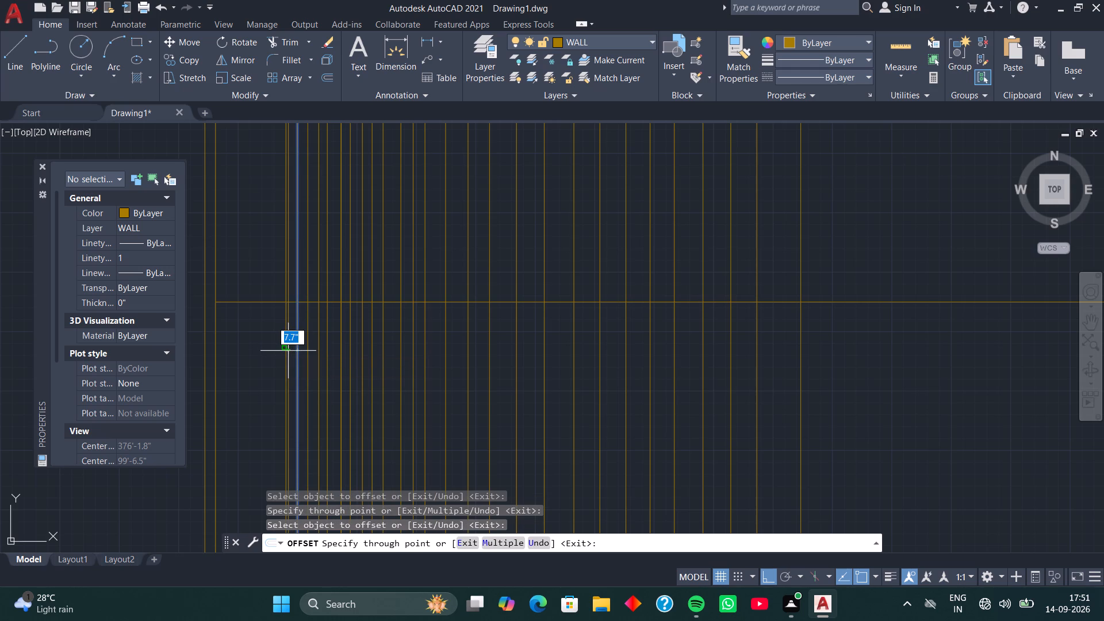
{"action": "left_click", "coordinate": [289, 351]}
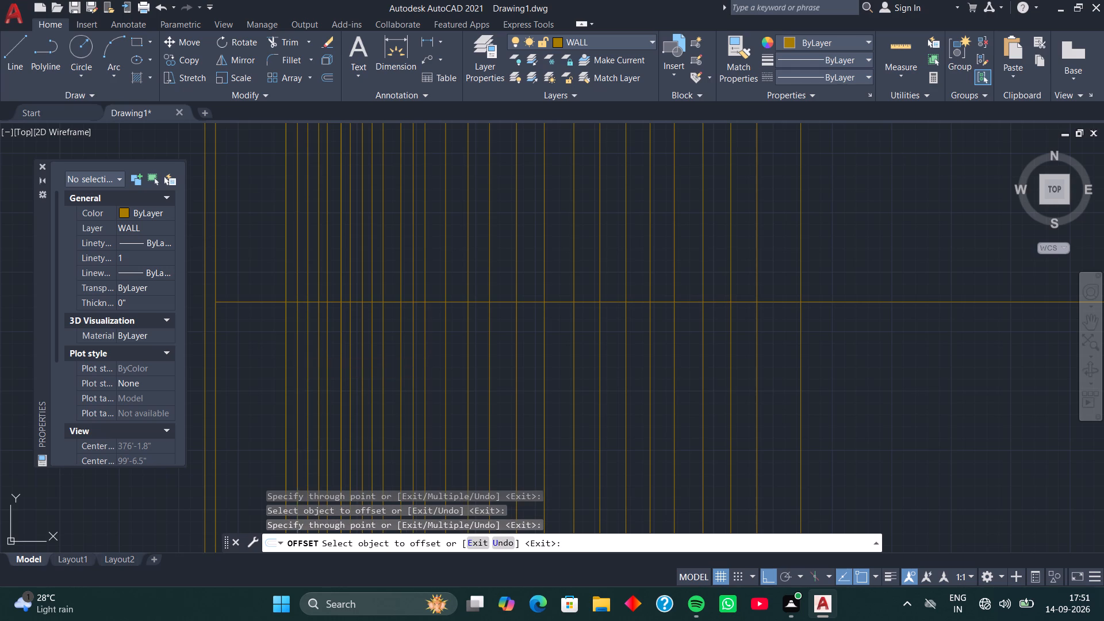
{"action": "left_click", "coordinate": [298, 350]}
{"action": "left_click", "coordinate": [290, 351]}
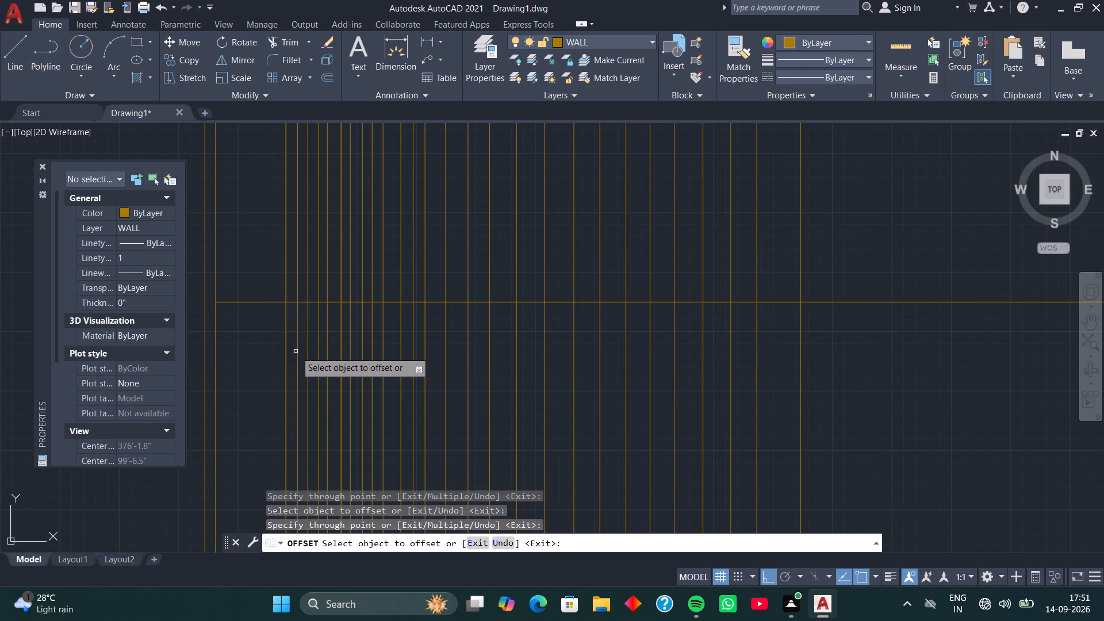
{"action": "left_click", "coordinate": [296, 351]}
{"action": "left_click", "coordinate": [290, 351]}
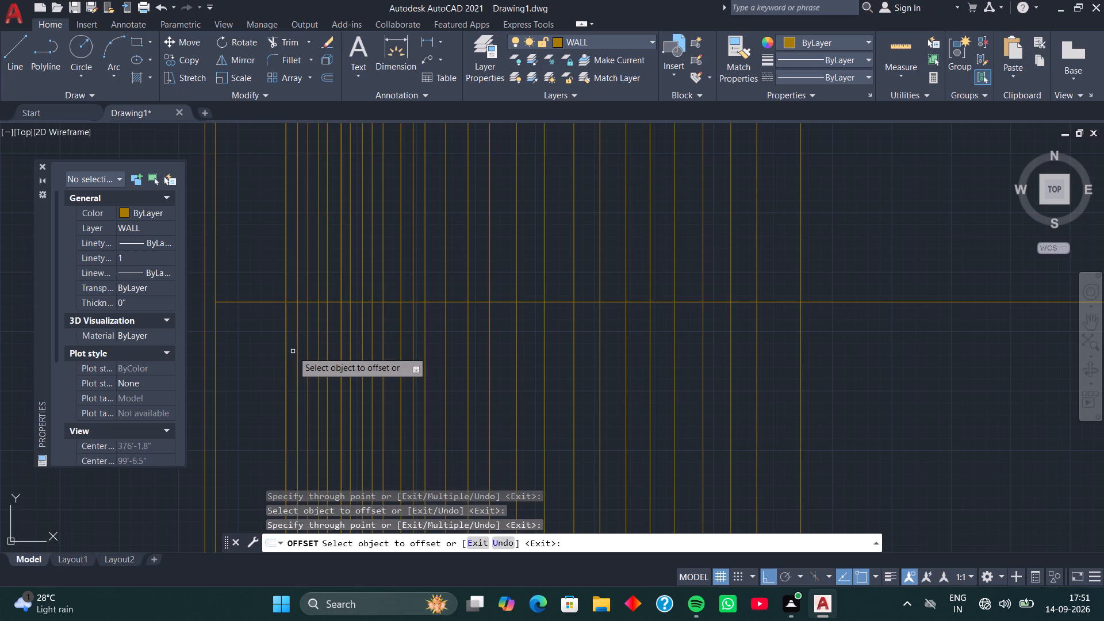
{"action": "left_click", "coordinate": [297, 352]}
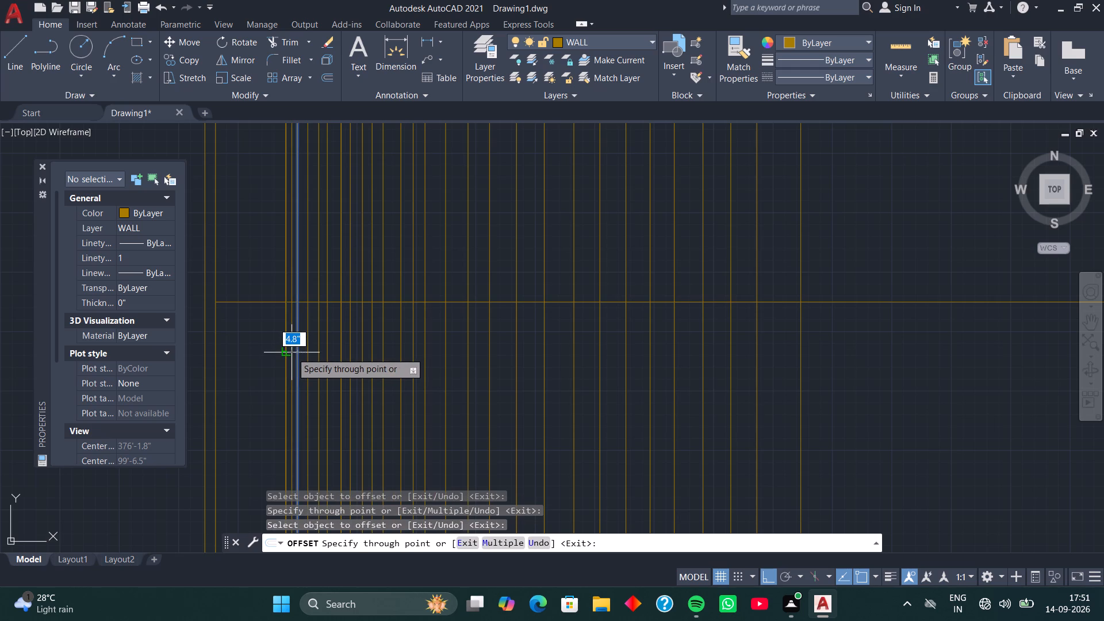
{"action": "scroll", "coordinate": [291, 352], "scroll_direction": "up", "scroll_amount": 4}
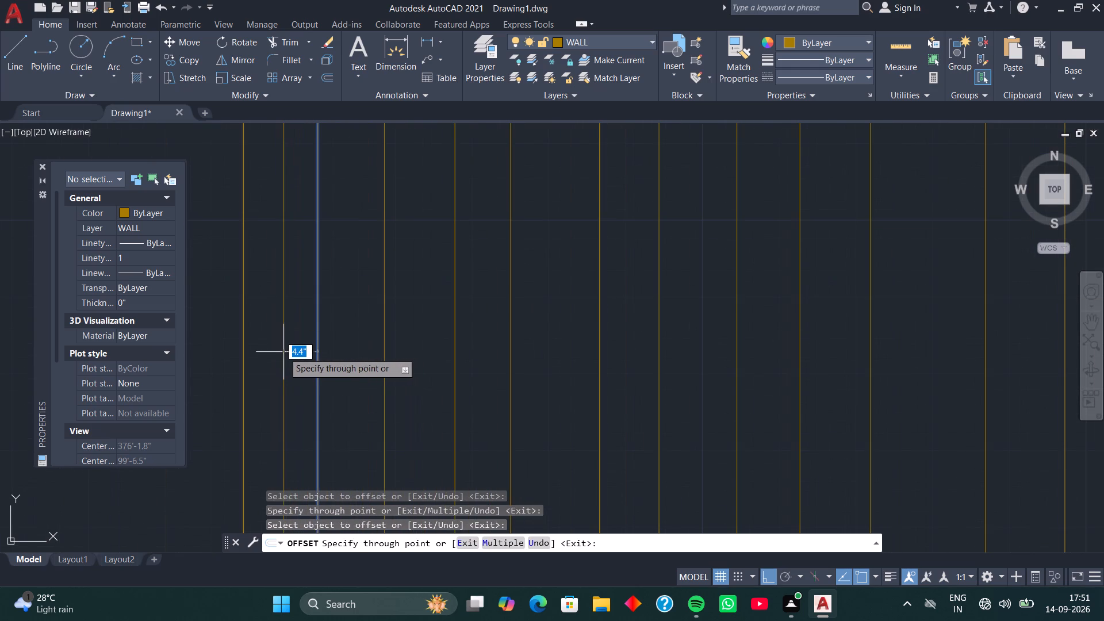
{"action": "left_click", "coordinate": [282, 352]}
Offset three more vertical lines in succession within the same gap, starting from the new line, leaving them about 1" to 2.5" apart.
{"action": "left_click", "coordinate": [282, 352]}
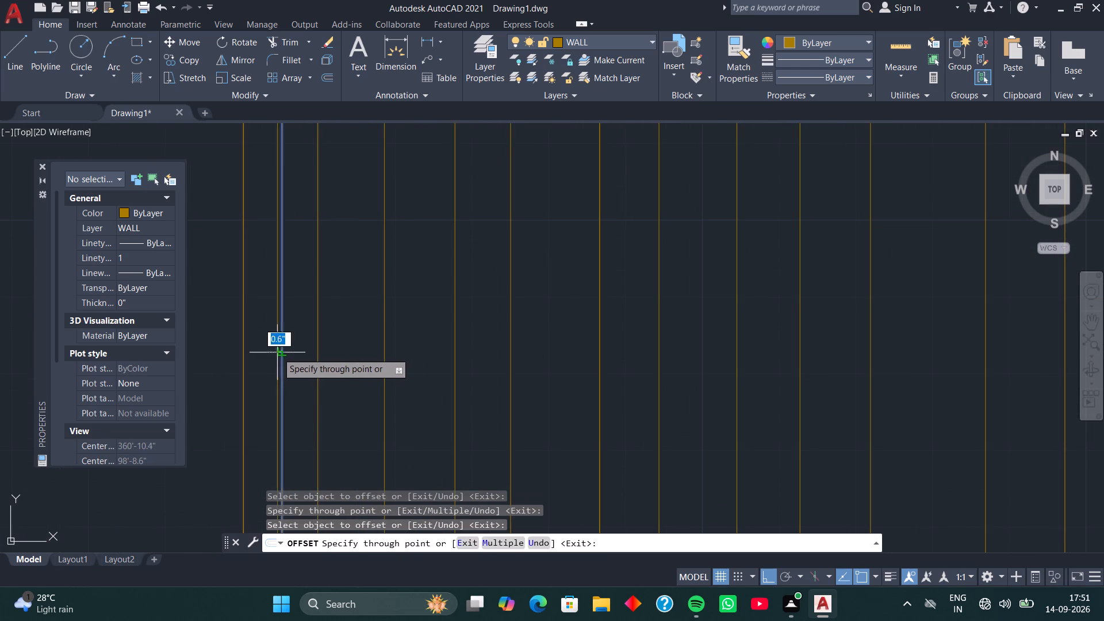
{"action": "left_click", "coordinate": [263, 352]}
{"action": "left_click", "coordinate": [263, 352]}
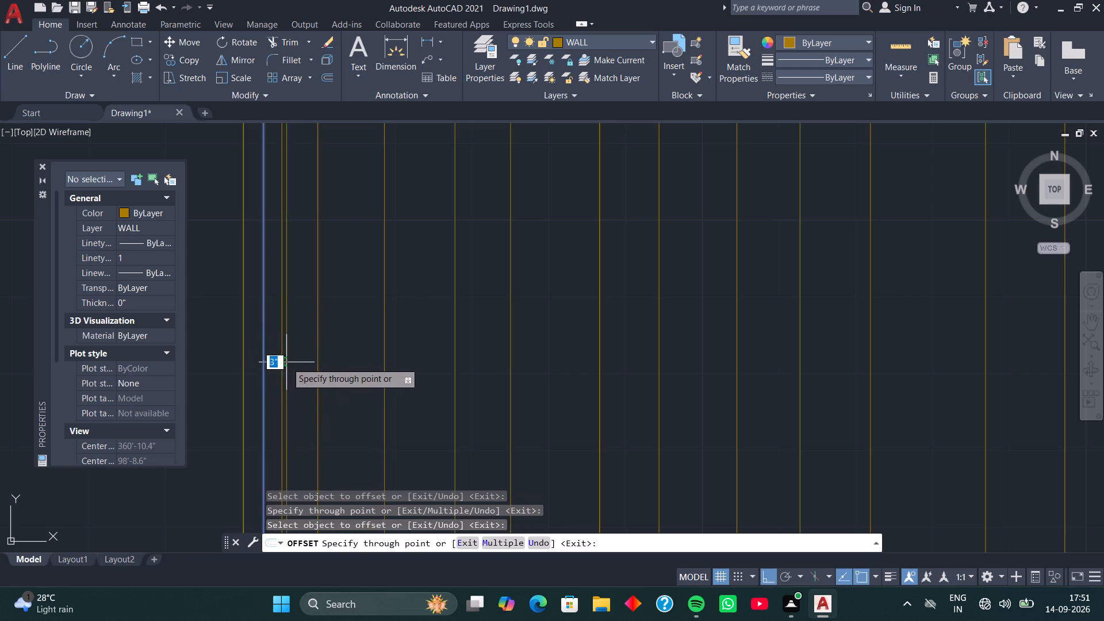
{"action": "left_click", "coordinate": [291, 362]}
{"action": "left_click", "coordinate": [292, 362]}
{"action": "left_click", "coordinate": [301, 362]}
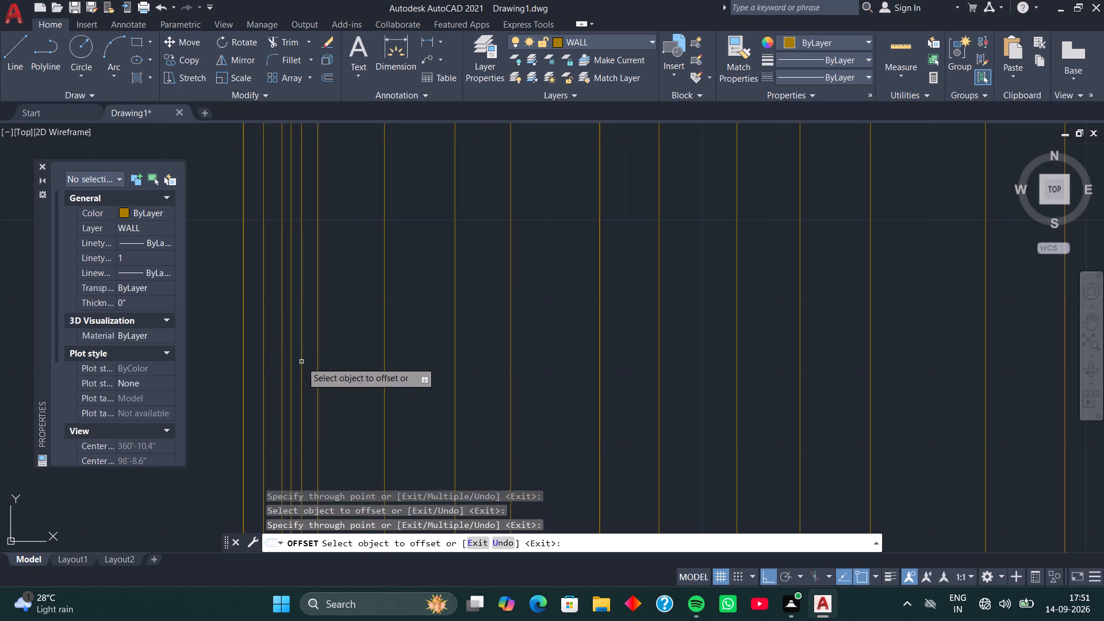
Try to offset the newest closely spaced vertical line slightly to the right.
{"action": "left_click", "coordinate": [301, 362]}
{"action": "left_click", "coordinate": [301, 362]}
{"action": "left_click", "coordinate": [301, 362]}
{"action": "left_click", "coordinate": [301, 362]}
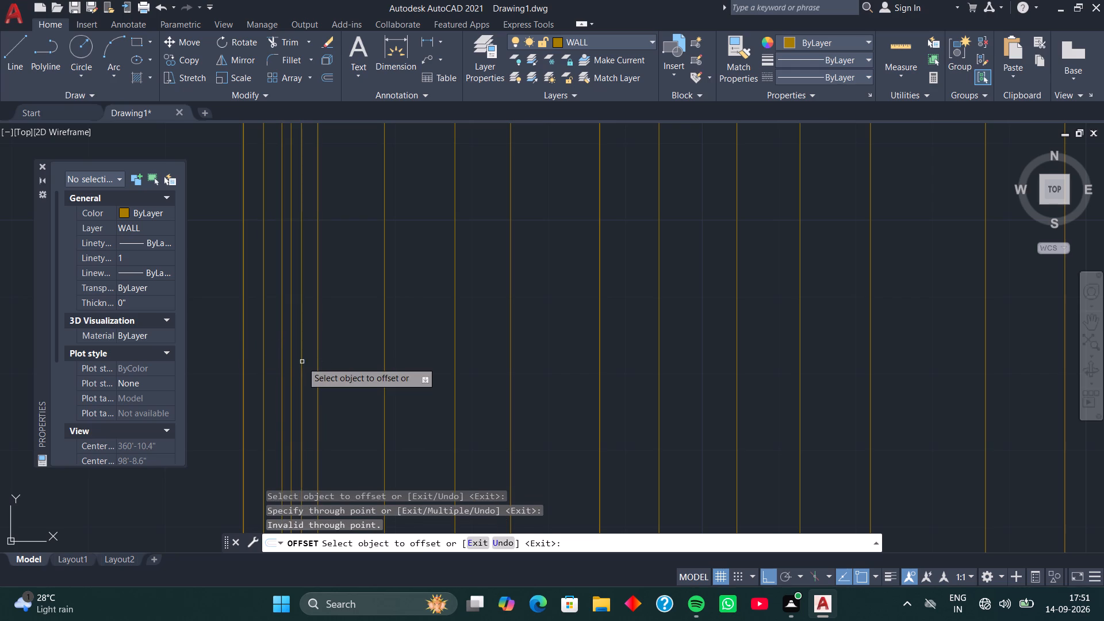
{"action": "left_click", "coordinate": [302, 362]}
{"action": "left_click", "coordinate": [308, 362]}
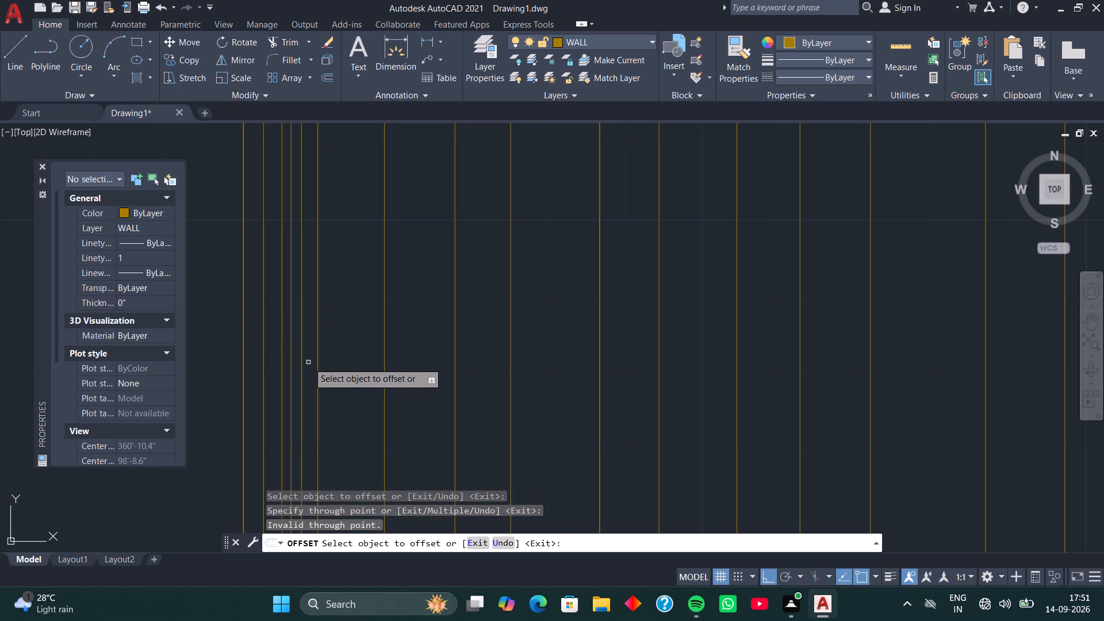
Offset the inner left wall line about 1'-4" inward, and chain two further copies to the right at about 11" and 1' spacing.
{"action": "scroll", "coordinate": [308, 365], "scroll_direction": "down", "scroll_amount": 5}
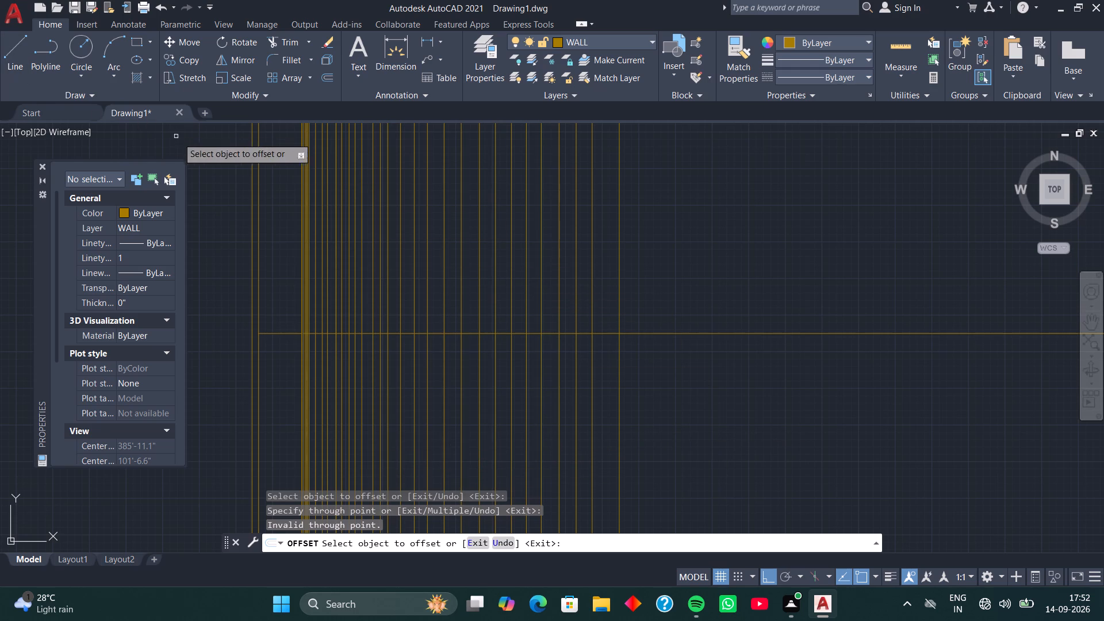
{"action": "left_click", "coordinate": [259, 237]}
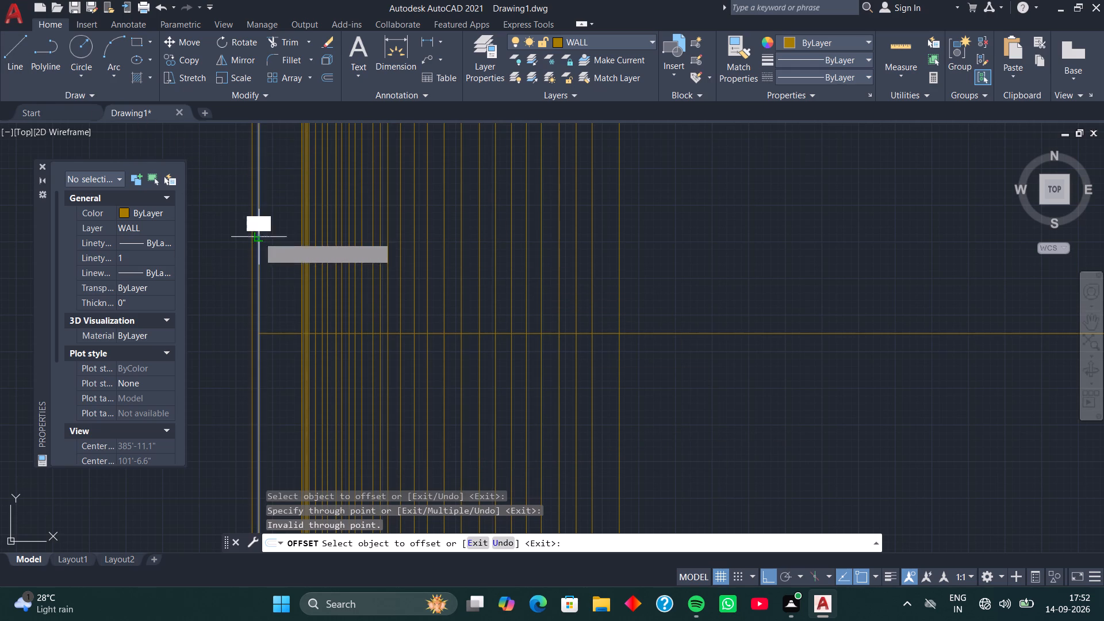
{"action": "left_click", "coordinate": [270, 239]}
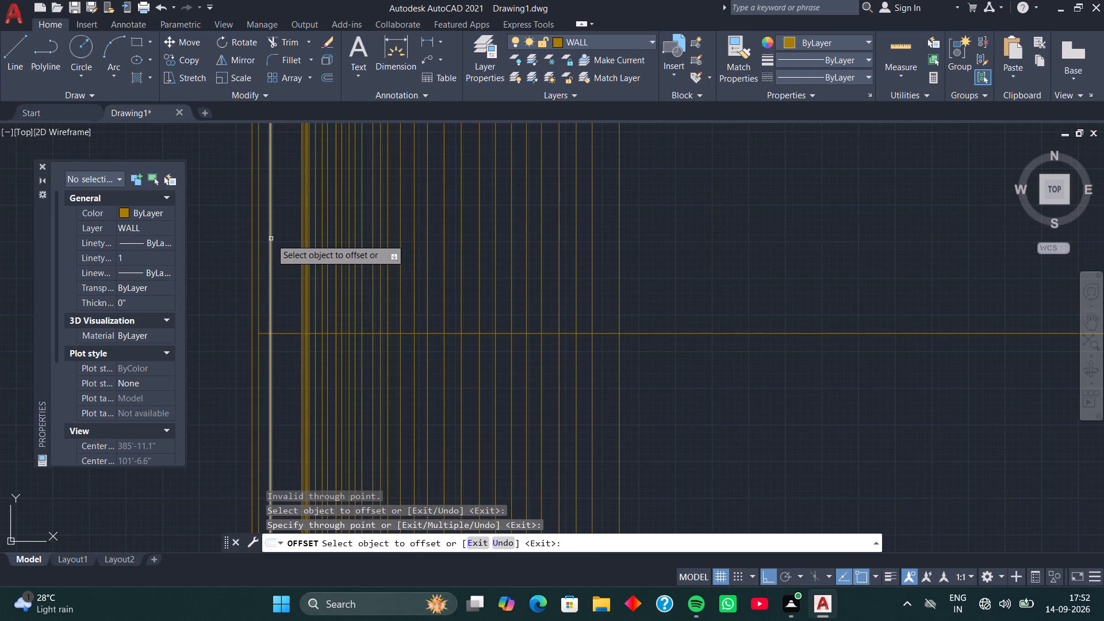
{"action": "left_click", "coordinate": [271, 239]}
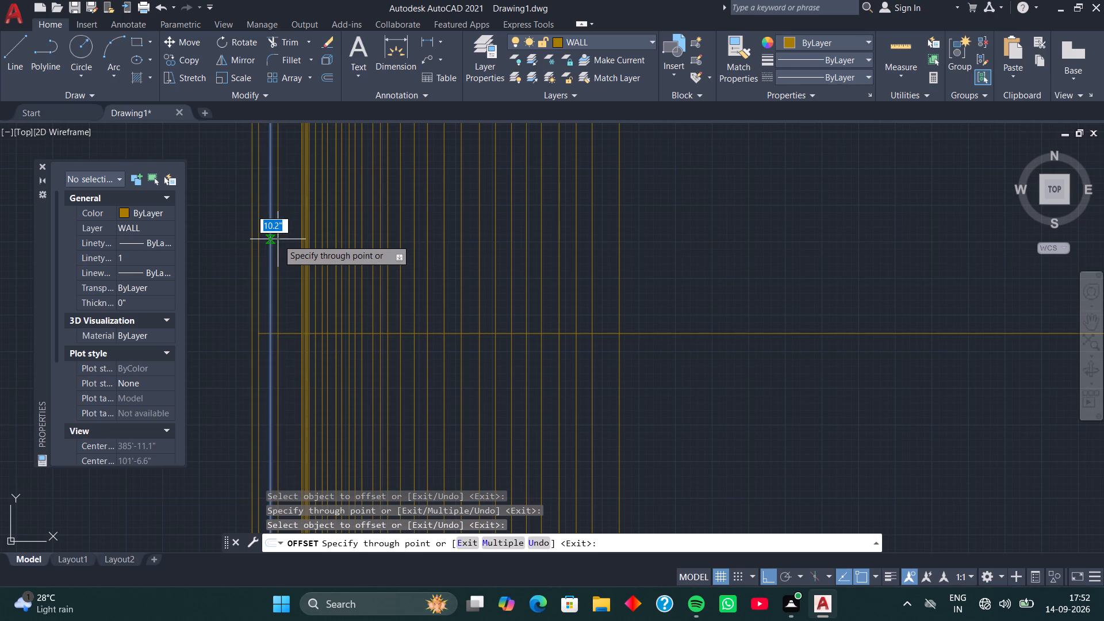
{"action": "left_click", "coordinate": [278, 239]}
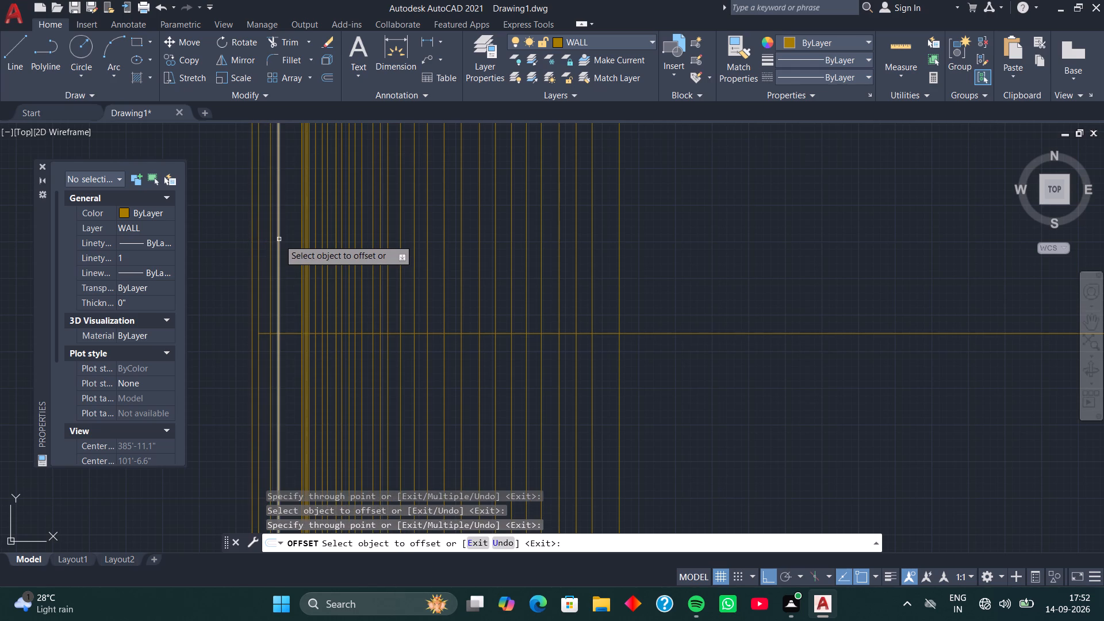
{"action": "left_click", "coordinate": [279, 239]}
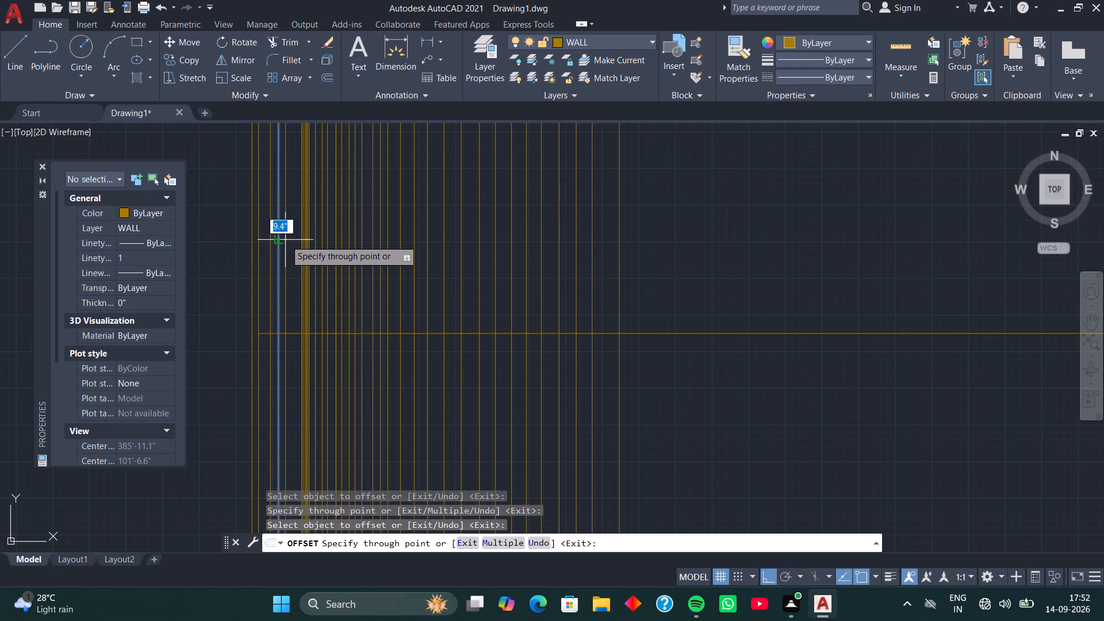
{"action": "left_click", "coordinate": [287, 240]}
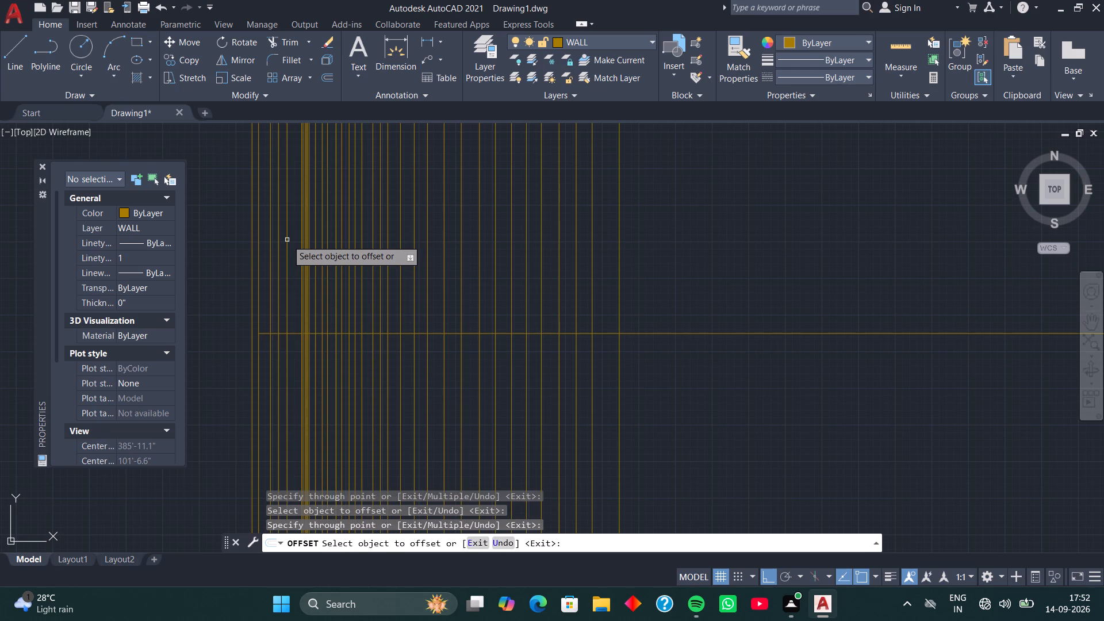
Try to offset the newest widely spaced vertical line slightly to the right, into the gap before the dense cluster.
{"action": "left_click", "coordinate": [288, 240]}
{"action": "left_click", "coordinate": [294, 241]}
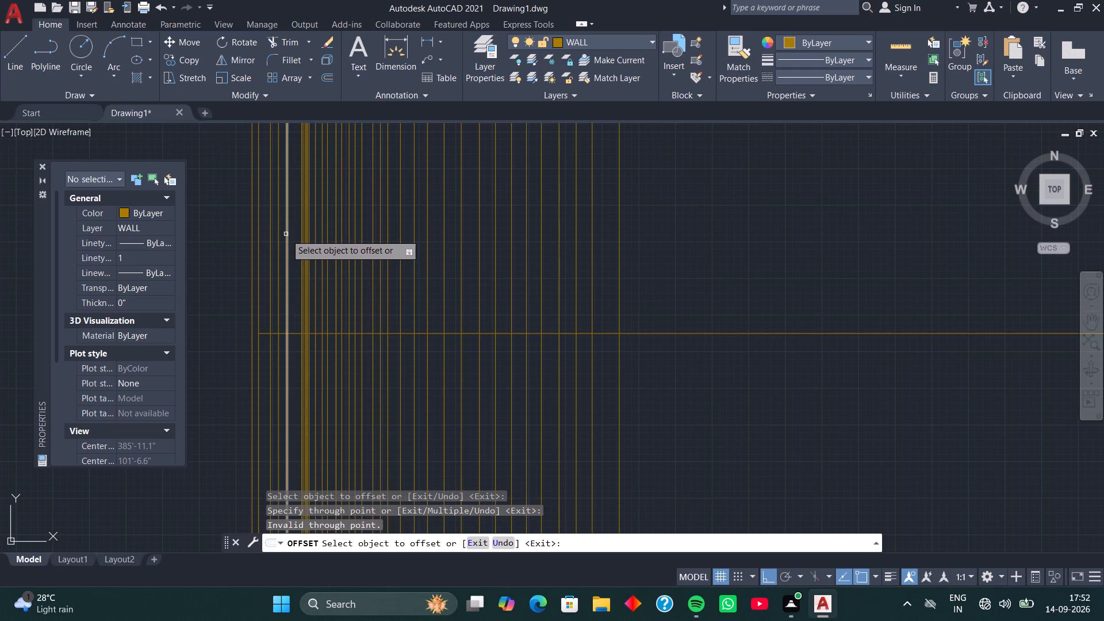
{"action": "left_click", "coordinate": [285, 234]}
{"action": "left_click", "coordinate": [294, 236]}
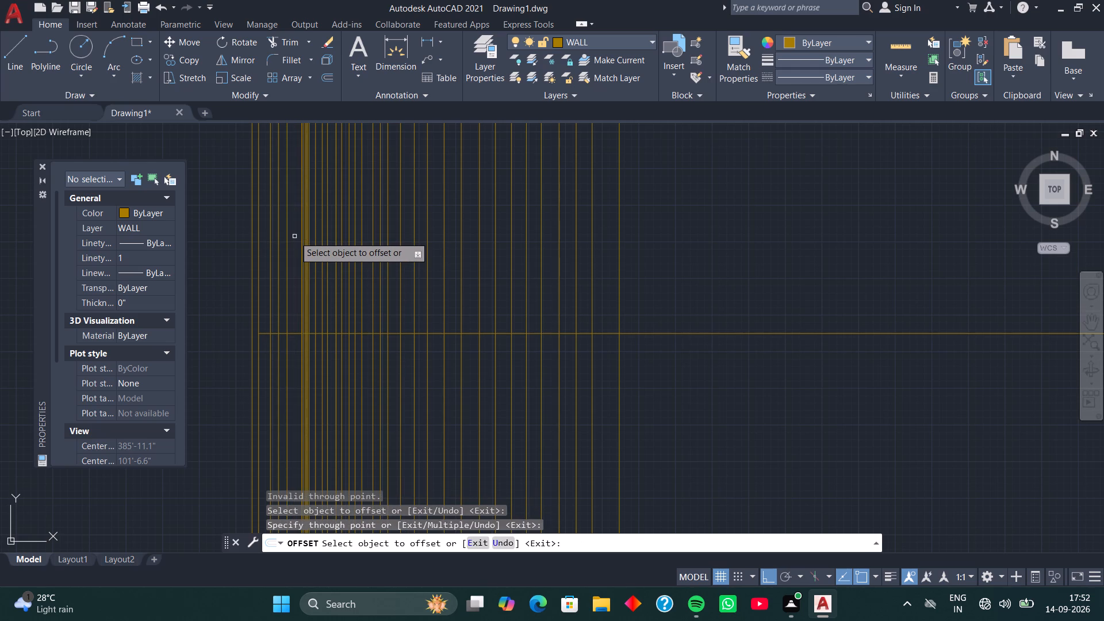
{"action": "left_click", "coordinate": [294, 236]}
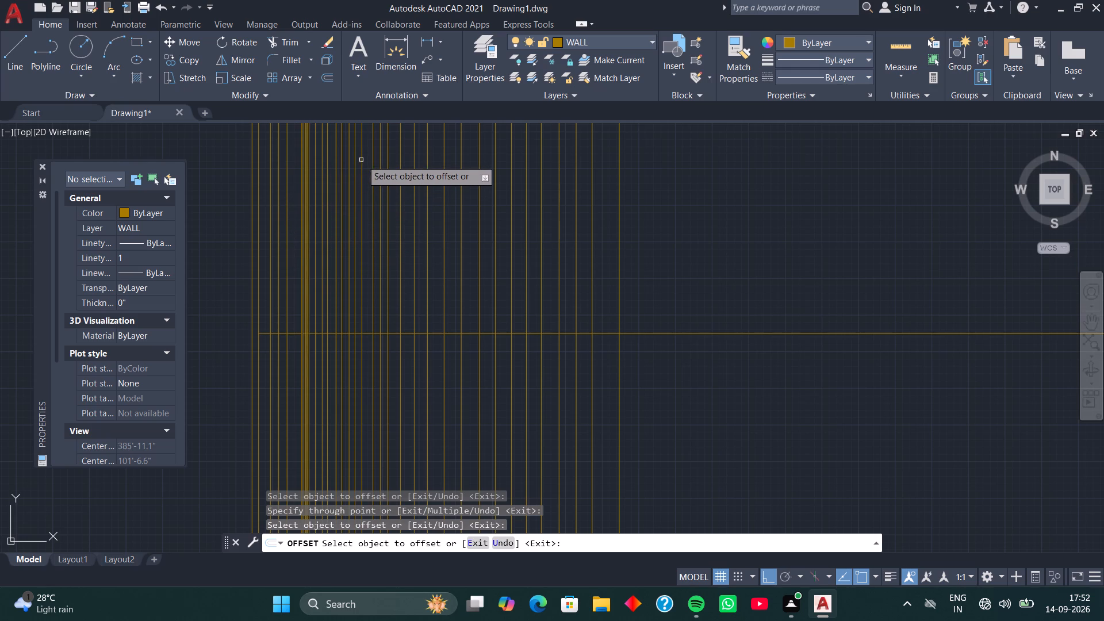
Offset that vertical line about 1'-1" to the right, and offset the new copy about 6" back to the left.
{"action": "left_click", "coordinate": [287, 175]}
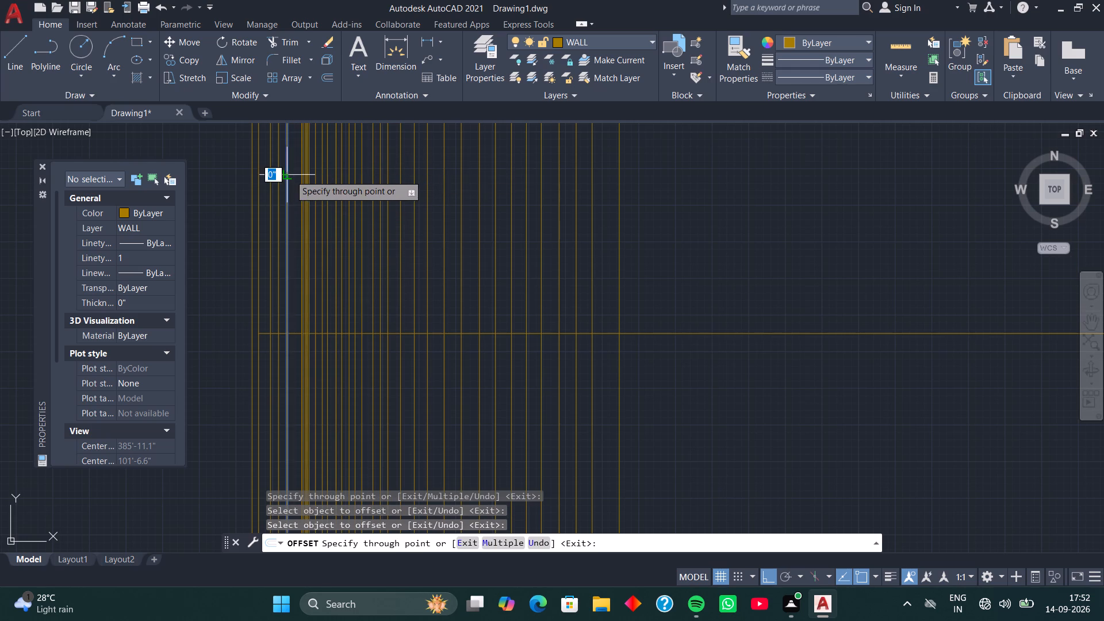
{"action": "scroll", "coordinate": [294, 174], "scroll_direction": "up", "scroll_amount": 3}
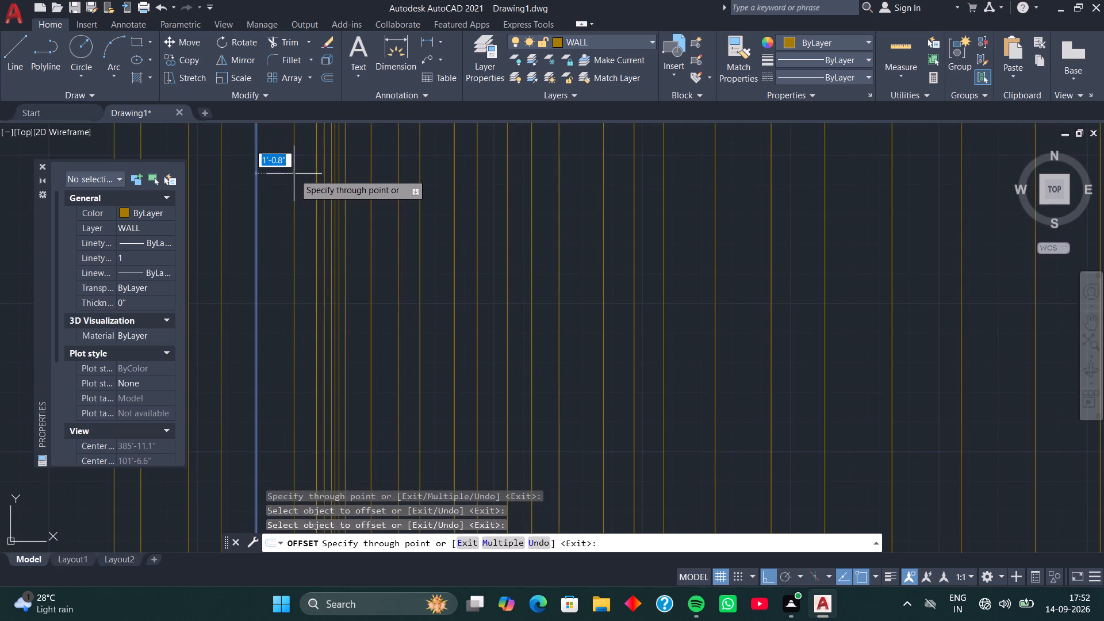
{"action": "left_click", "coordinate": [293, 174]}
{"action": "left_click", "coordinate": [293, 174]}
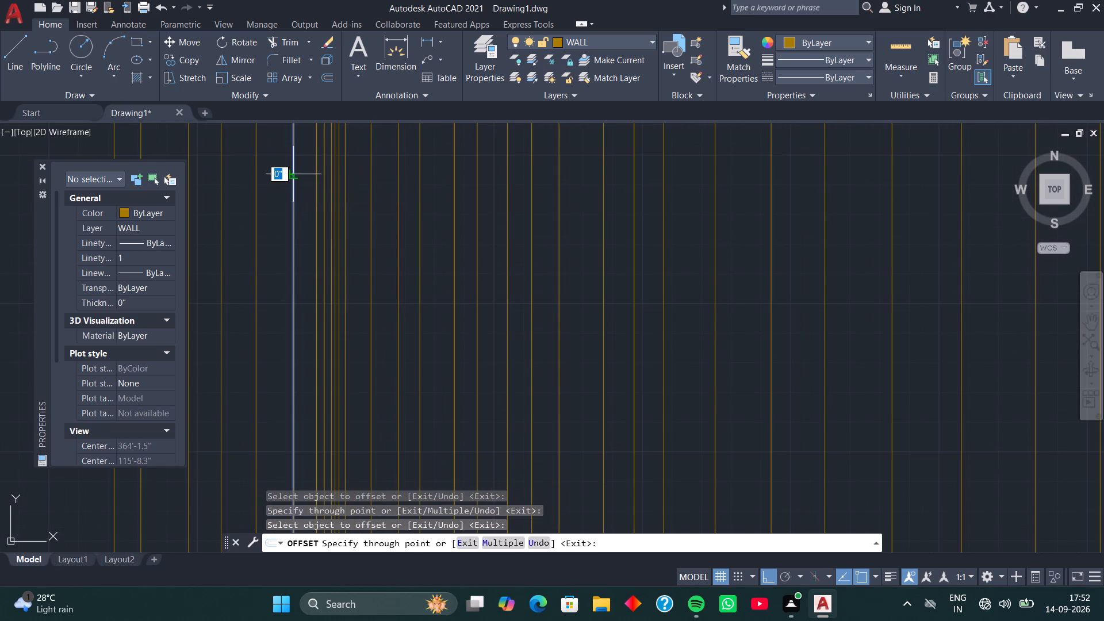
{"action": "left_click", "coordinate": [276, 178]}
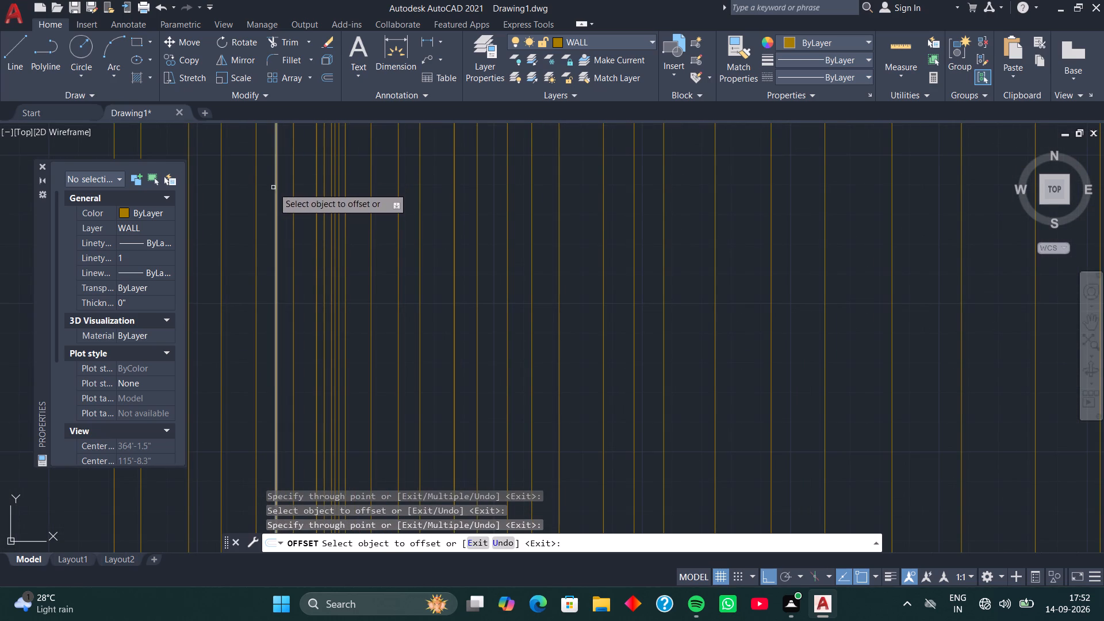
Offset the first vertical line inside the inner left wall line about 8" to the left, toward the wall.
{"action": "scroll", "coordinate": [278, 201], "scroll_direction": "down", "scroll_amount": 2}
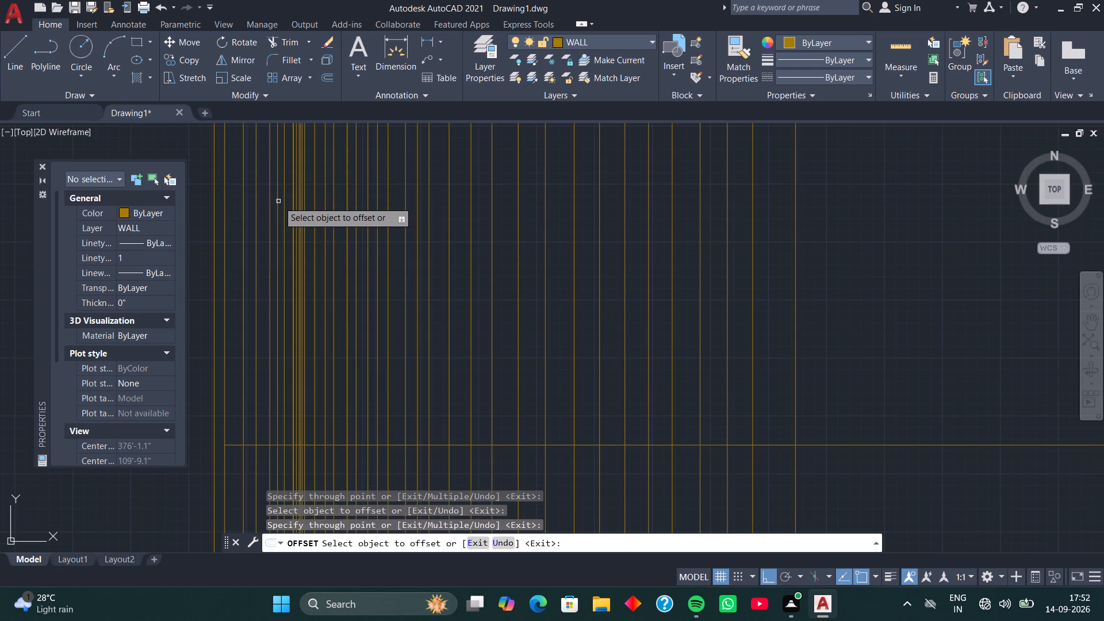
{"action": "scroll", "coordinate": [278, 201], "scroll_direction": "down", "scroll_amount": 5}
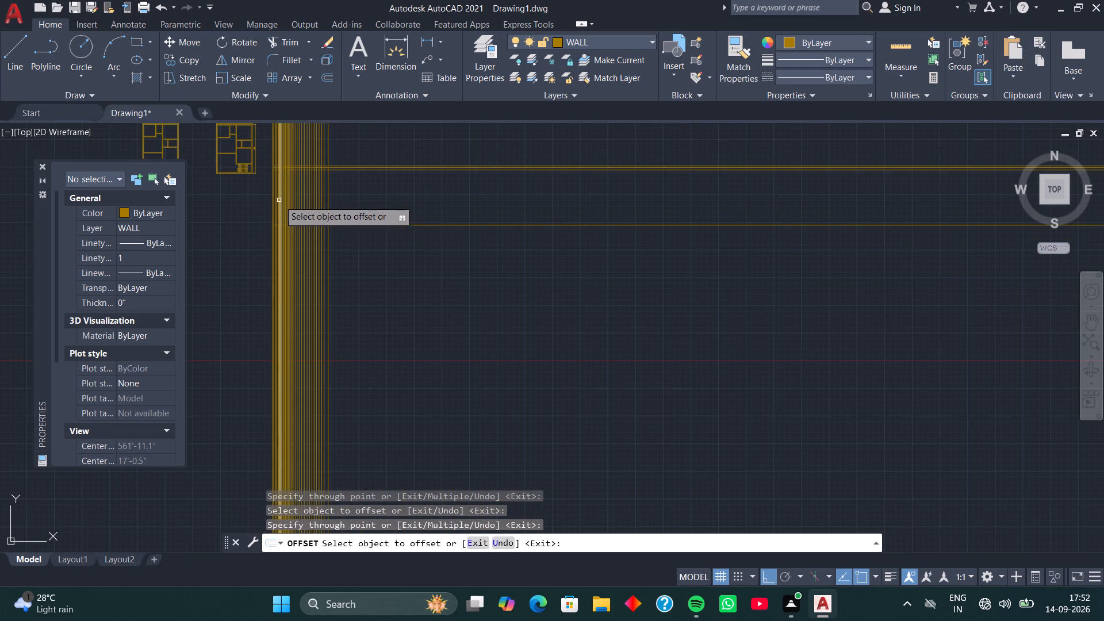
{"action": "middle_click_drag", "start_coordinate": [279, 200], "coordinate": [262, 256]}
{"action": "middle_click_drag", "start_coordinate": [269, 217], "coordinate": [255, 266]}
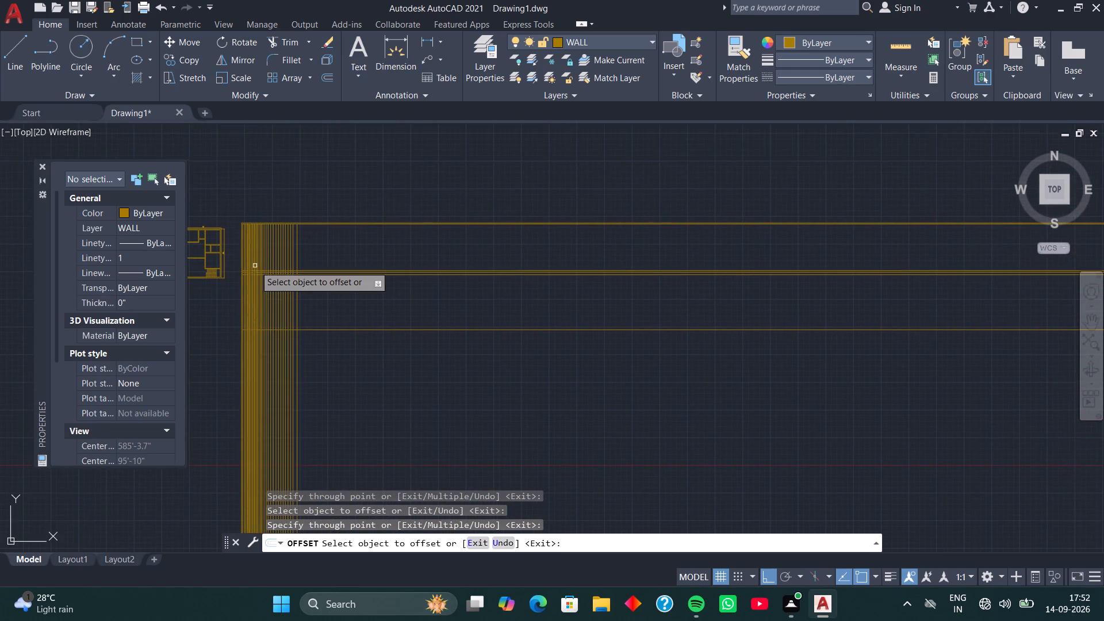
{"action": "scroll", "coordinate": [256, 262], "scroll_direction": "up", "scroll_amount": 9}
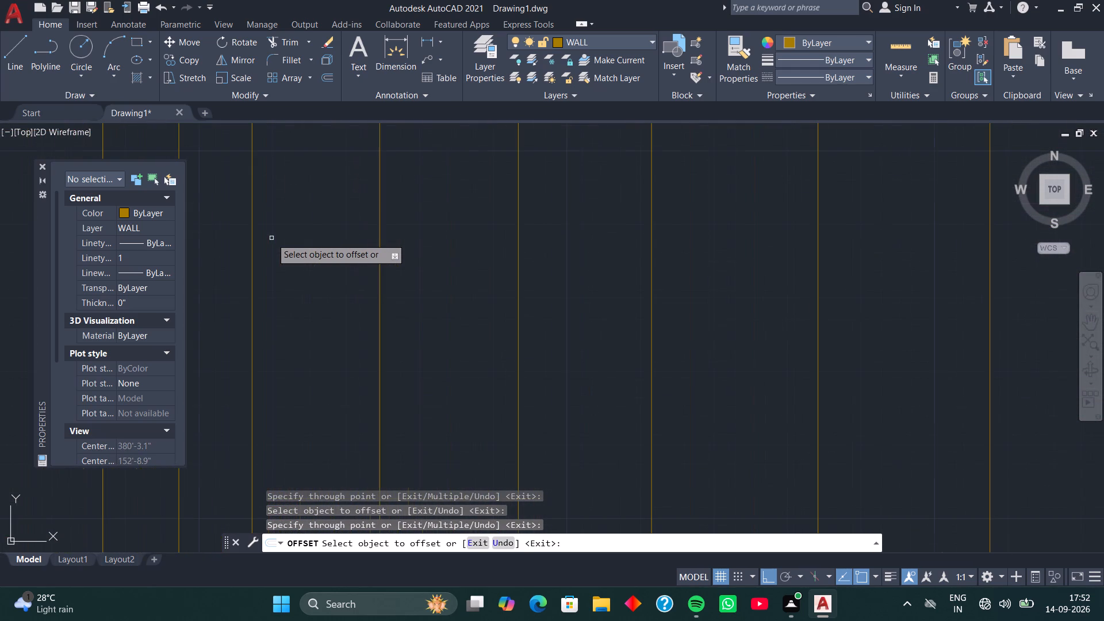
{"action": "scroll", "coordinate": [272, 238], "scroll_direction": "down", "scroll_amount": 5}
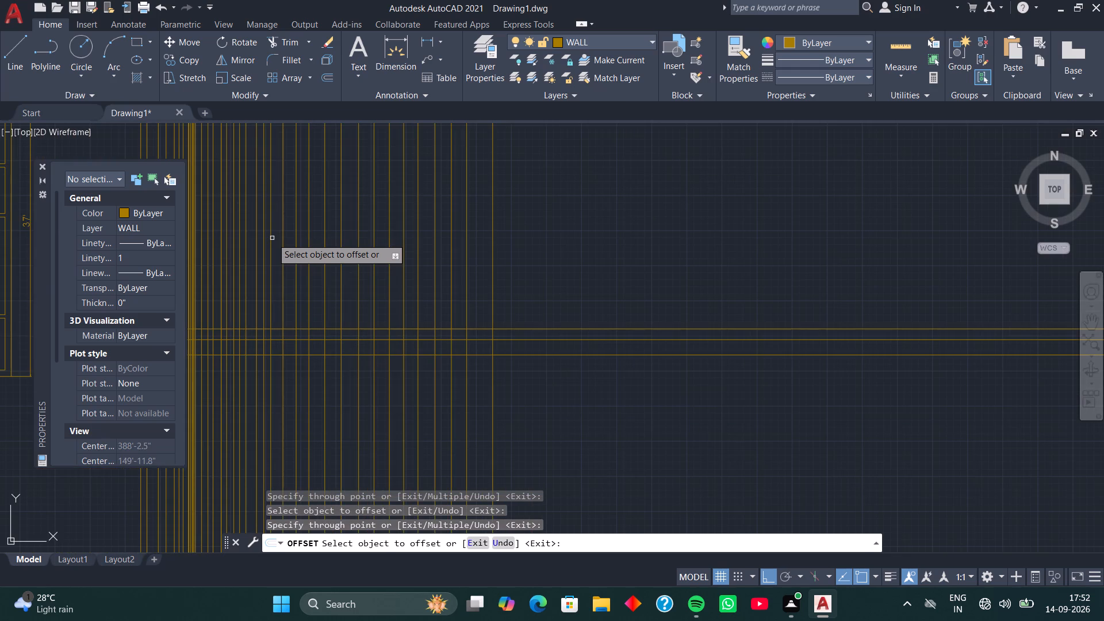
{"action": "middle_click_drag", "start_coordinate": [272, 238], "coordinate": [311, 271]}
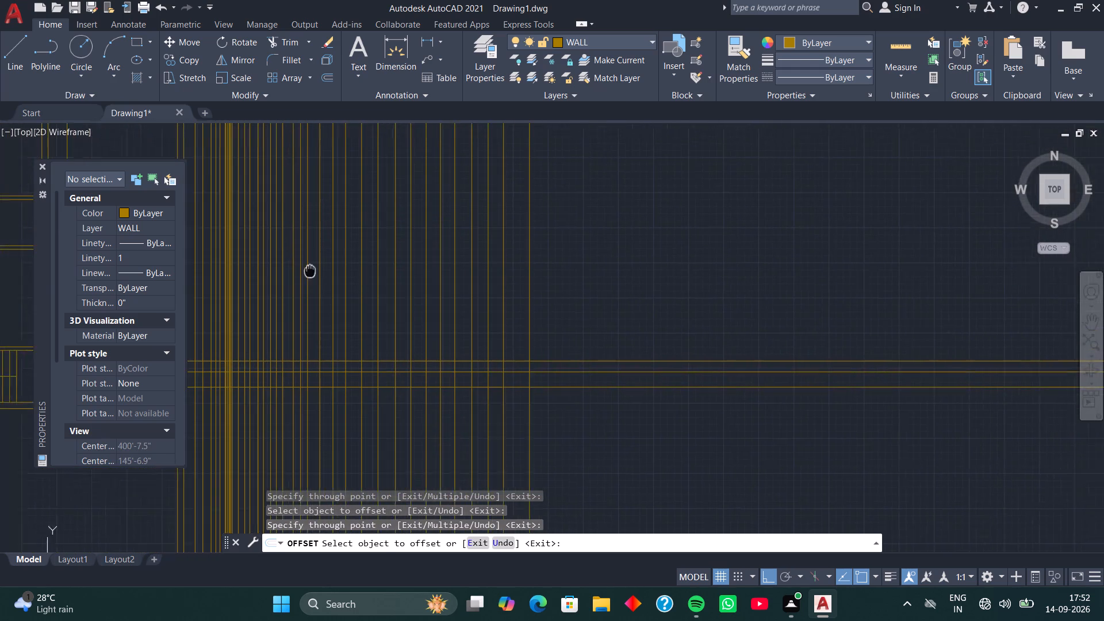
{"action": "middle_click_drag", "start_coordinate": [311, 271], "coordinate": [362, 283]}
{"action": "middle_click_drag", "start_coordinate": [301, 263], "coordinate": [339, 286]}
{"action": "scroll", "coordinate": [317, 262], "scroll_direction": "up", "scroll_amount": 5}
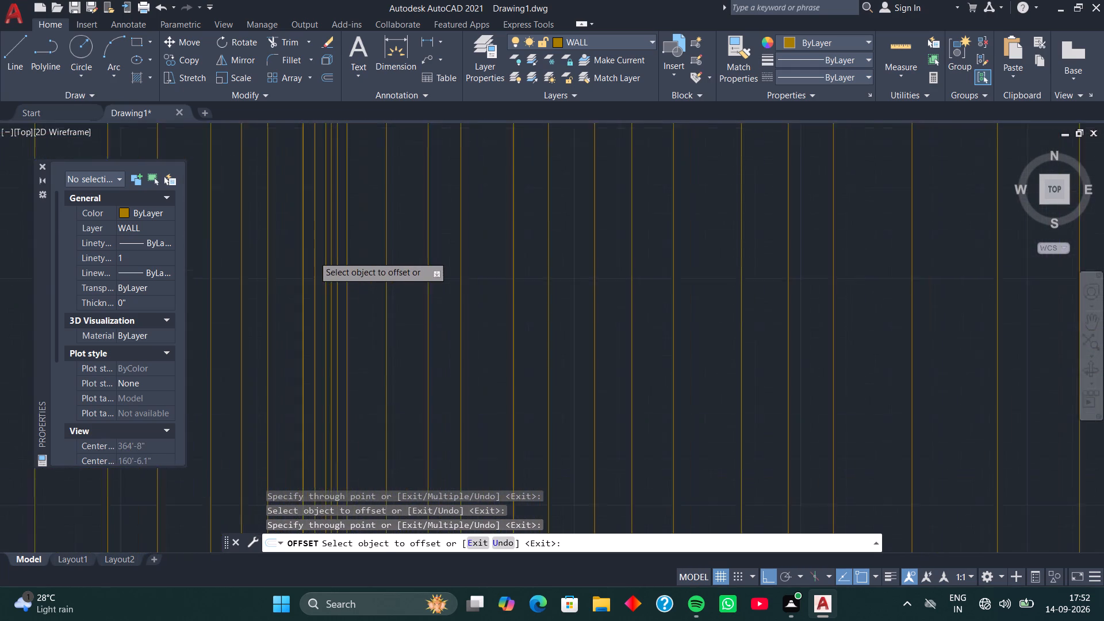
{"action": "scroll", "coordinate": [313, 256], "scroll_direction": "up", "scroll_amount": 1}
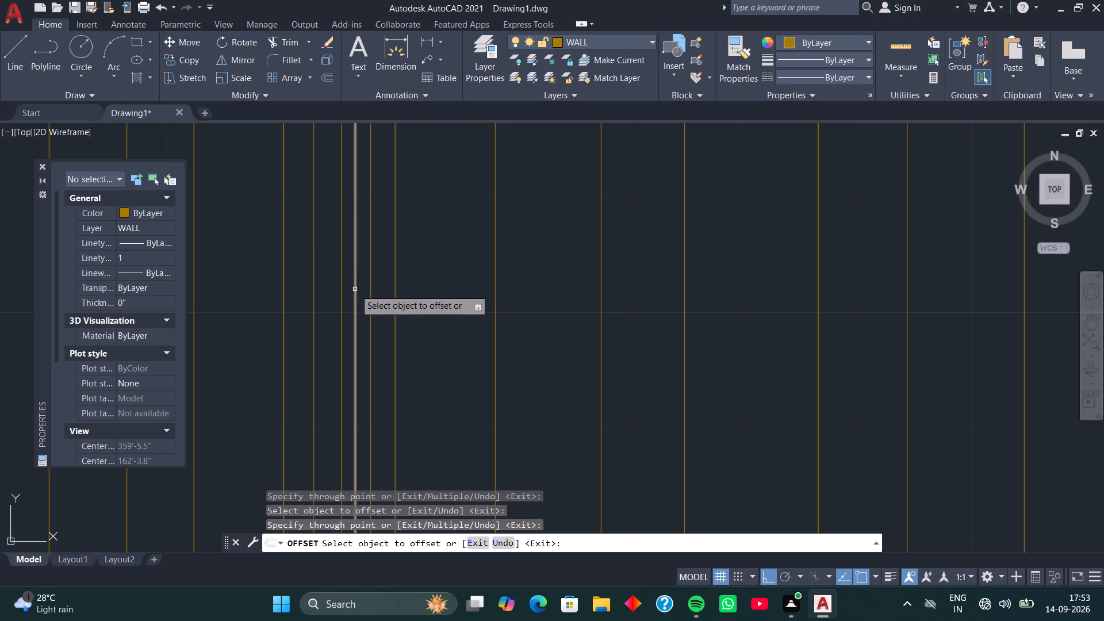
{"action": "scroll", "coordinate": [355, 289], "scroll_direction": "down", "scroll_amount": 7}
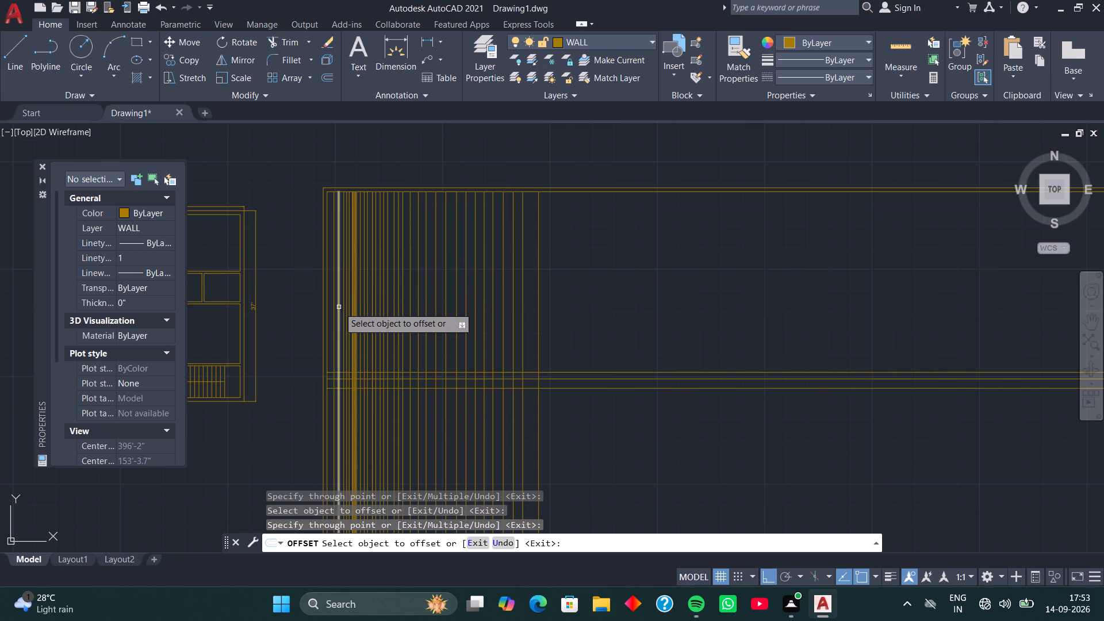
{"action": "scroll", "coordinate": [339, 307], "scroll_direction": "up", "scroll_amount": 3}
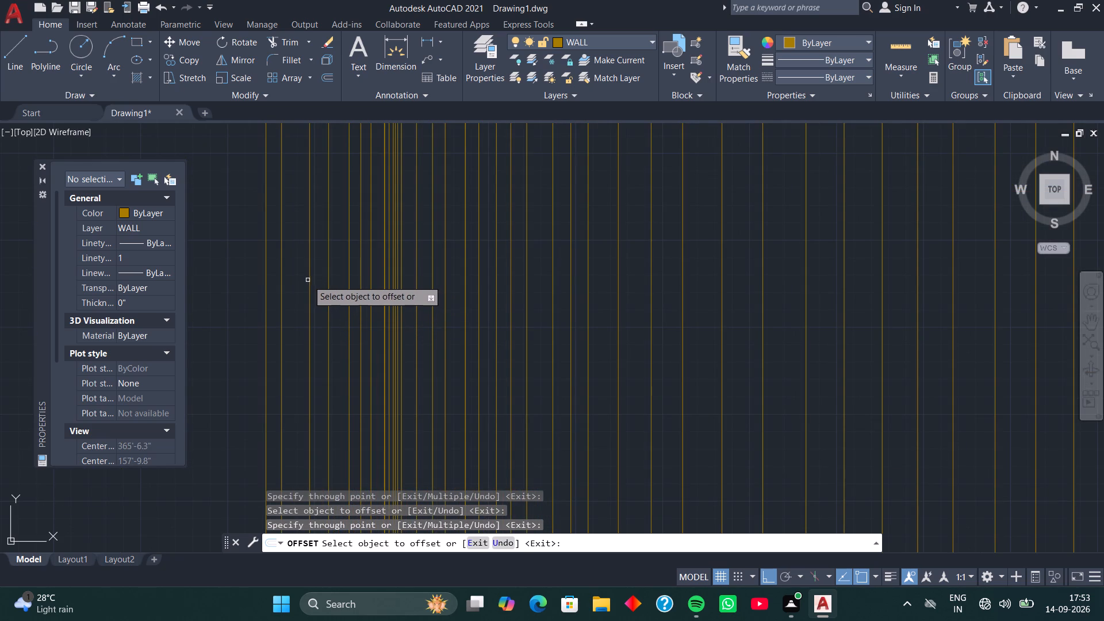
{"action": "left_click", "coordinate": [310, 280]}
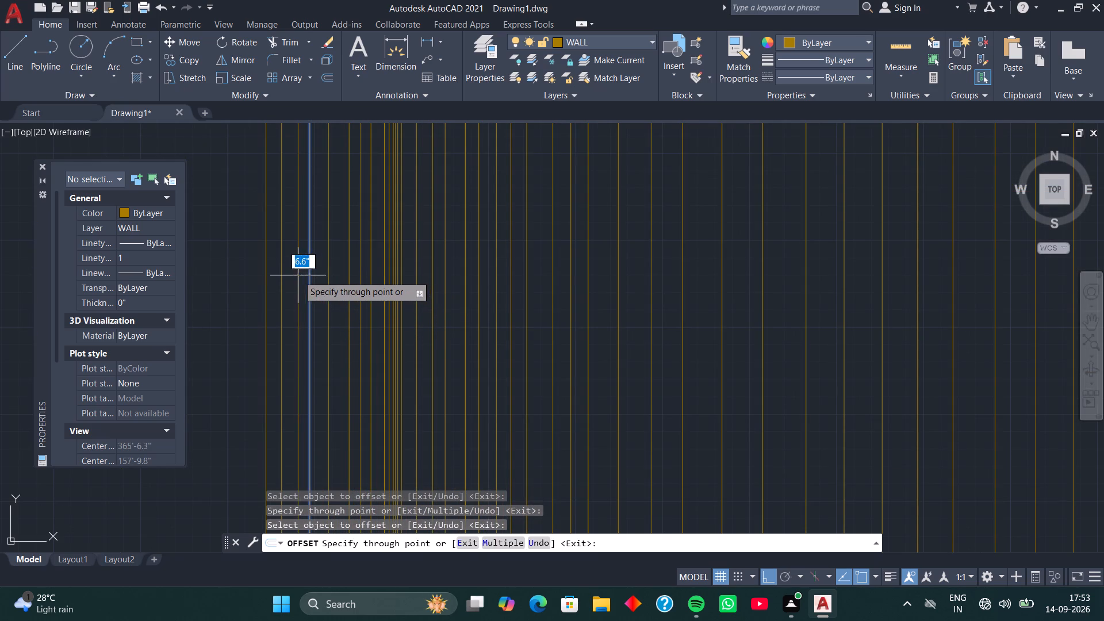
{"action": "left_click", "coordinate": [295, 274]}
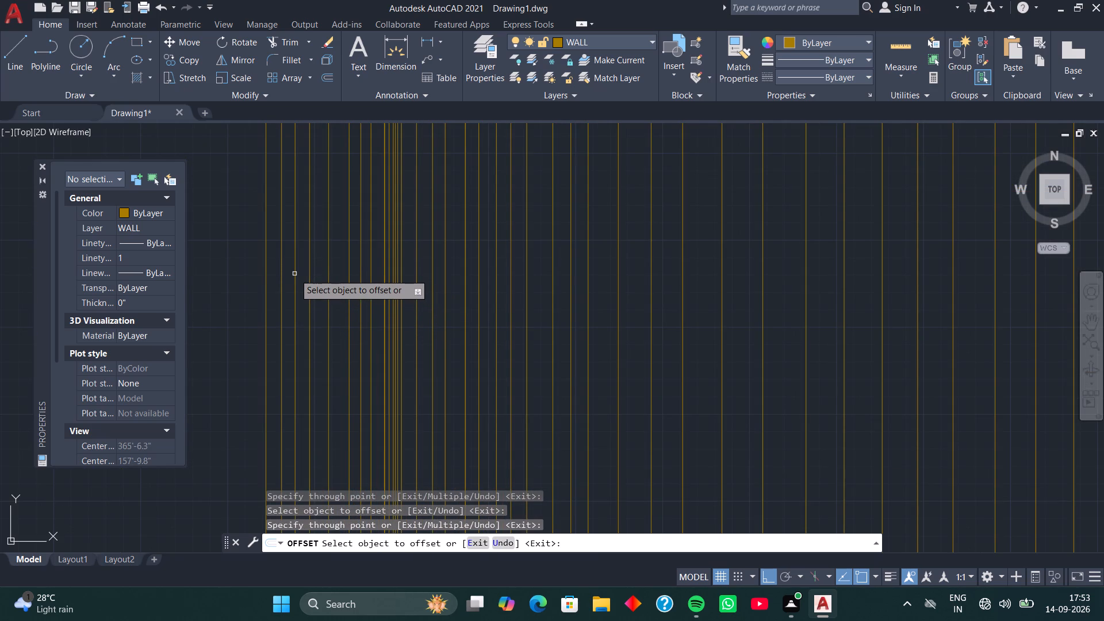
Offset the rightmost vertical line to the left twice, at about 1'-10" and about 1'-2", filling the gap beside it.
{"action": "scroll", "coordinate": [304, 279], "scroll_direction": "down", "scroll_amount": 4}
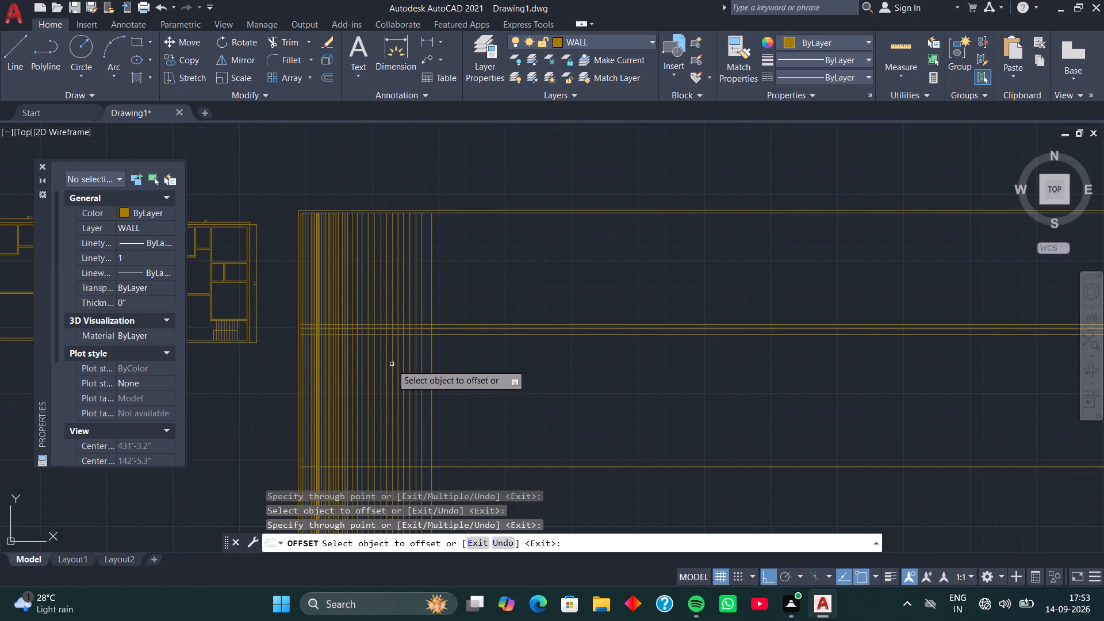
{"action": "middle_click_drag", "start_coordinate": [413, 369], "coordinate": [355, 276]}
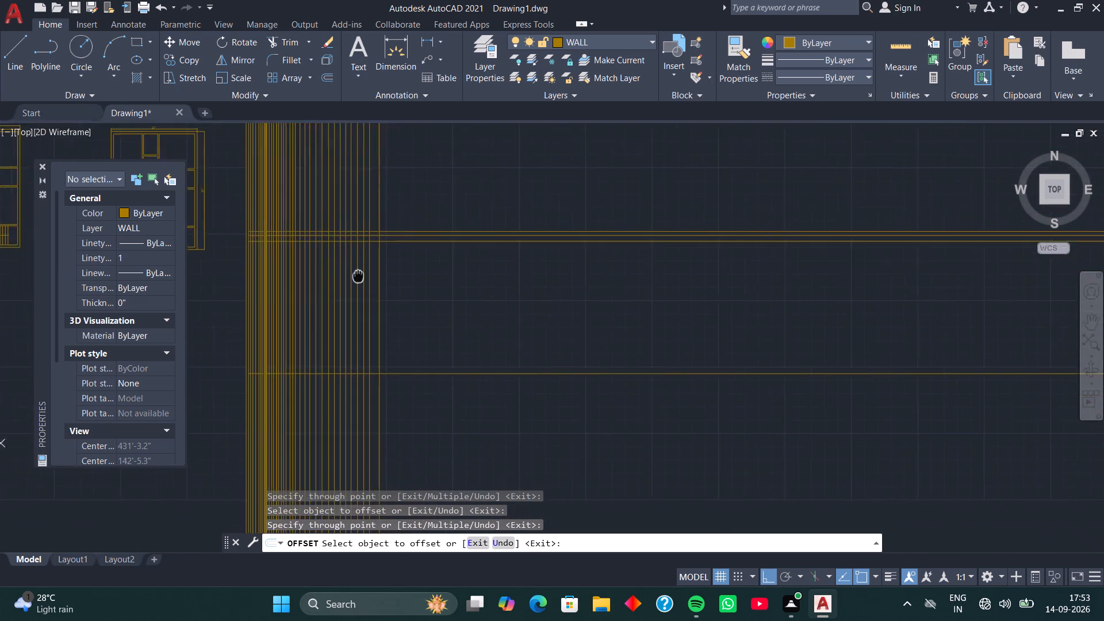
{"action": "middle_click_drag", "start_coordinate": [355, 276], "coordinate": [436, 603]}
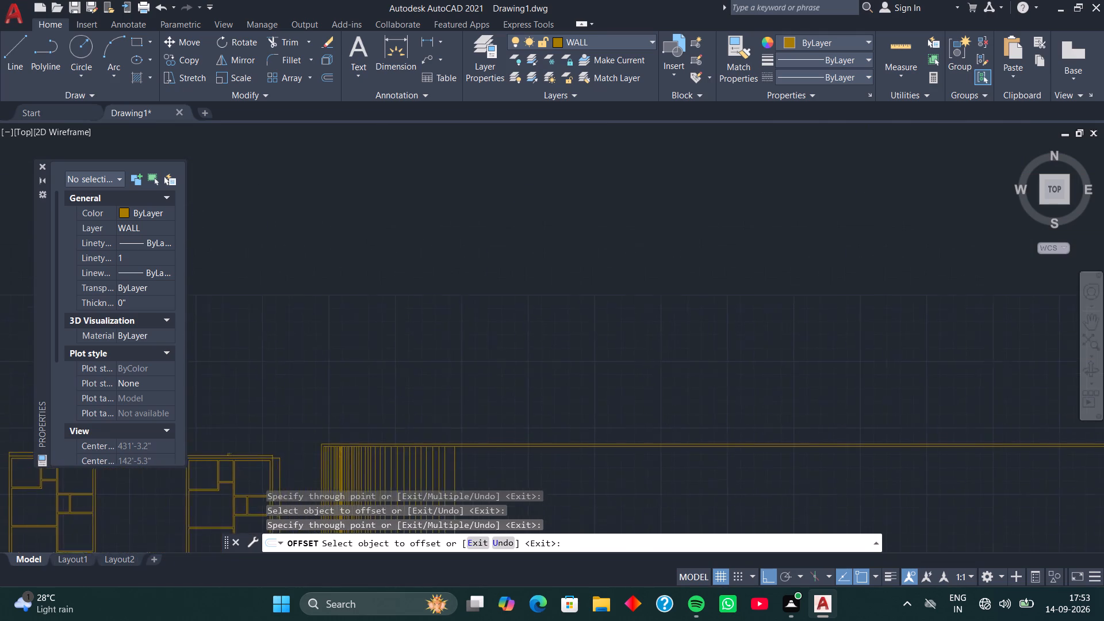
{"action": "middle_click_drag", "start_coordinate": [436, 603], "coordinate": [423, 457]}
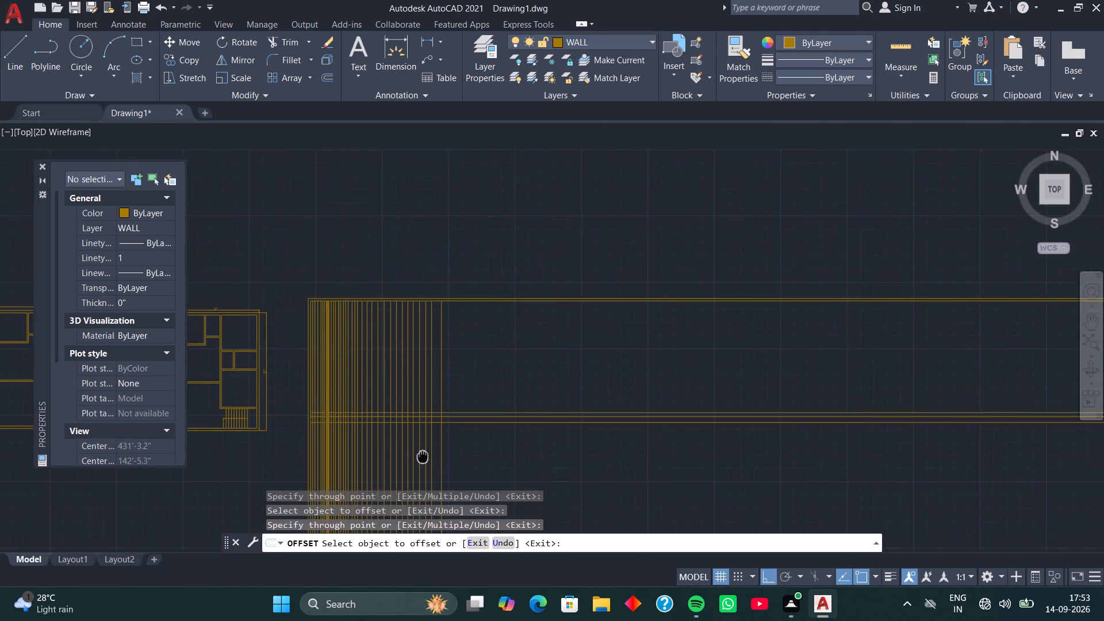
{"action": "middle_click_drag", "start_coordinate": [423, 457], "coordinate": [370, 447]}
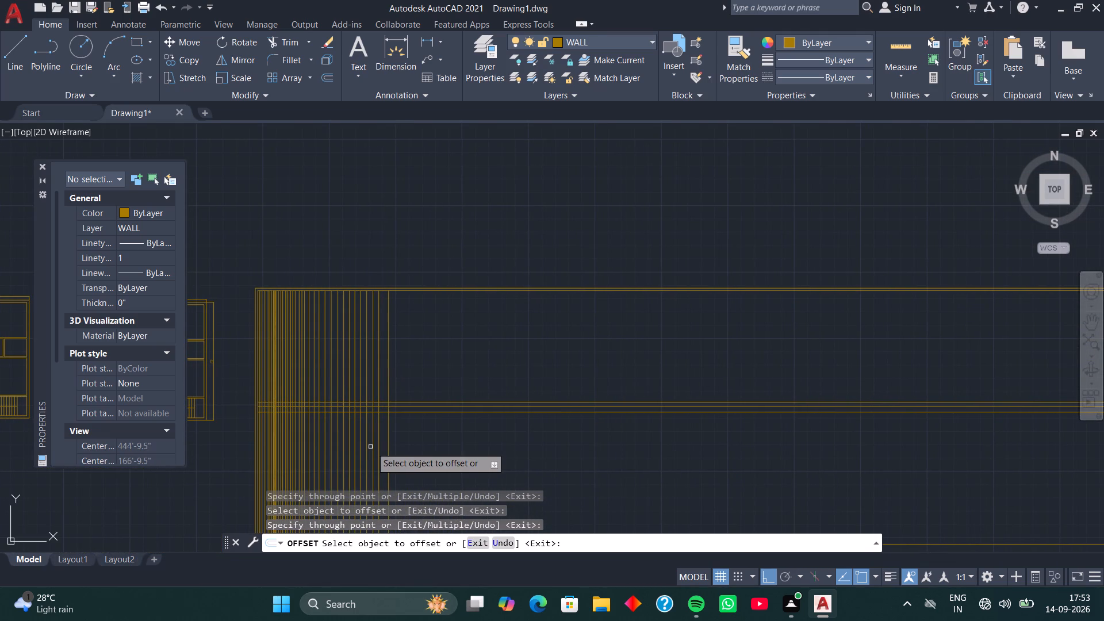
{"action": "scroll", "coordinate": [361, 392], "scroll_direction": "up", "scroll_amount": 3}
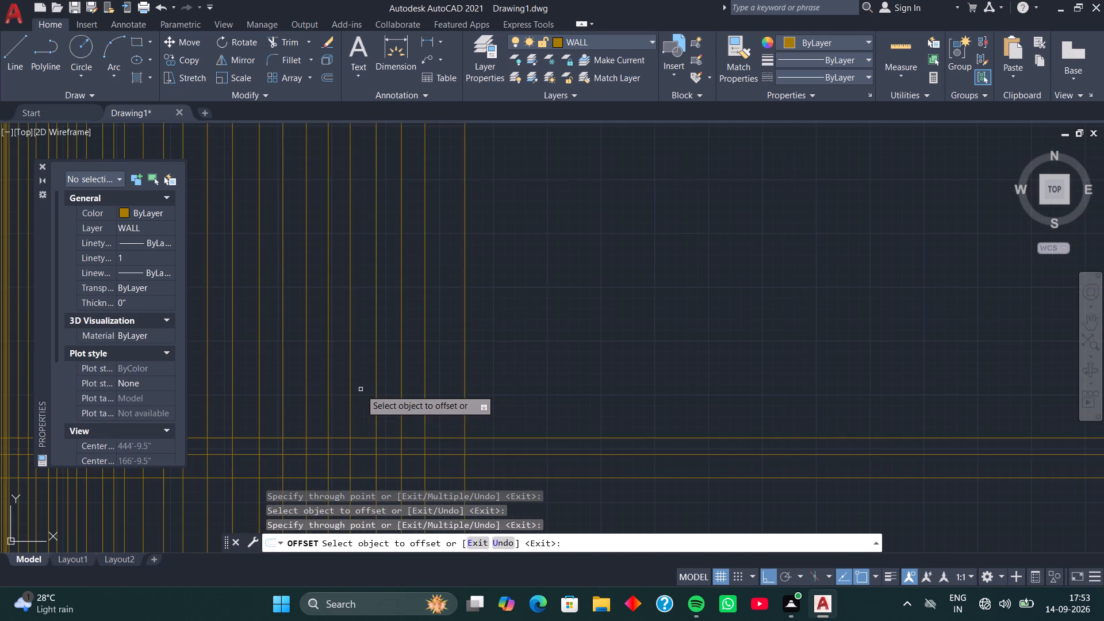
{"action": "scroll", "coordinate": [369, 375], "scroll_direction": "down", "scroll_amount": 1}
{"action": "middle_click_drag", "start_coordinate": [369, 373], "coordinate": [319, 405]}
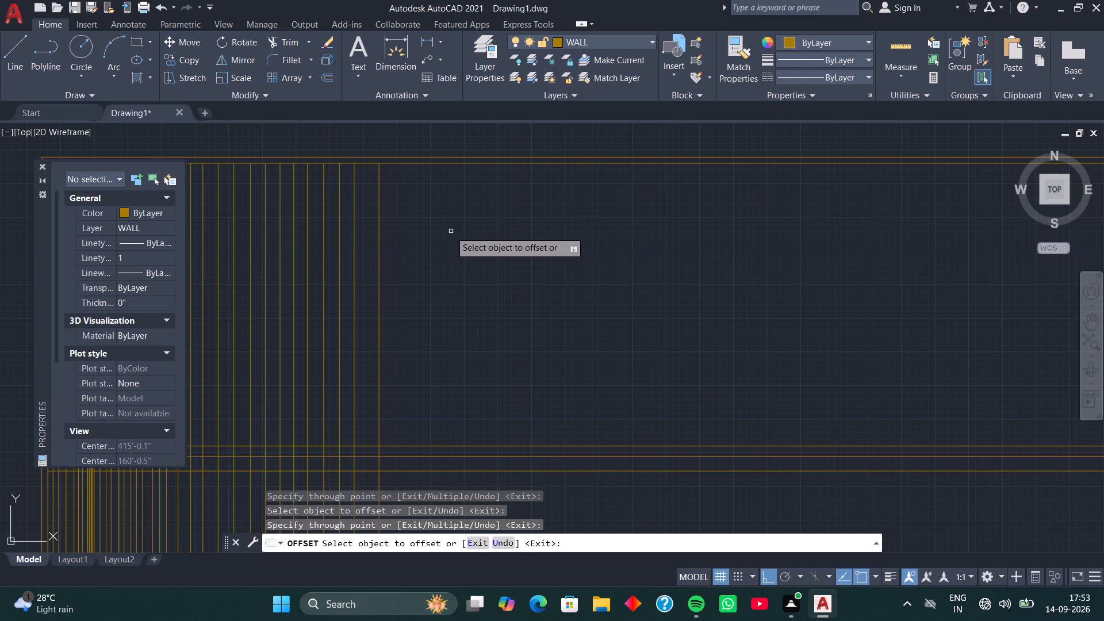
{"action": "left_click", "coordinate": [378, 197]}
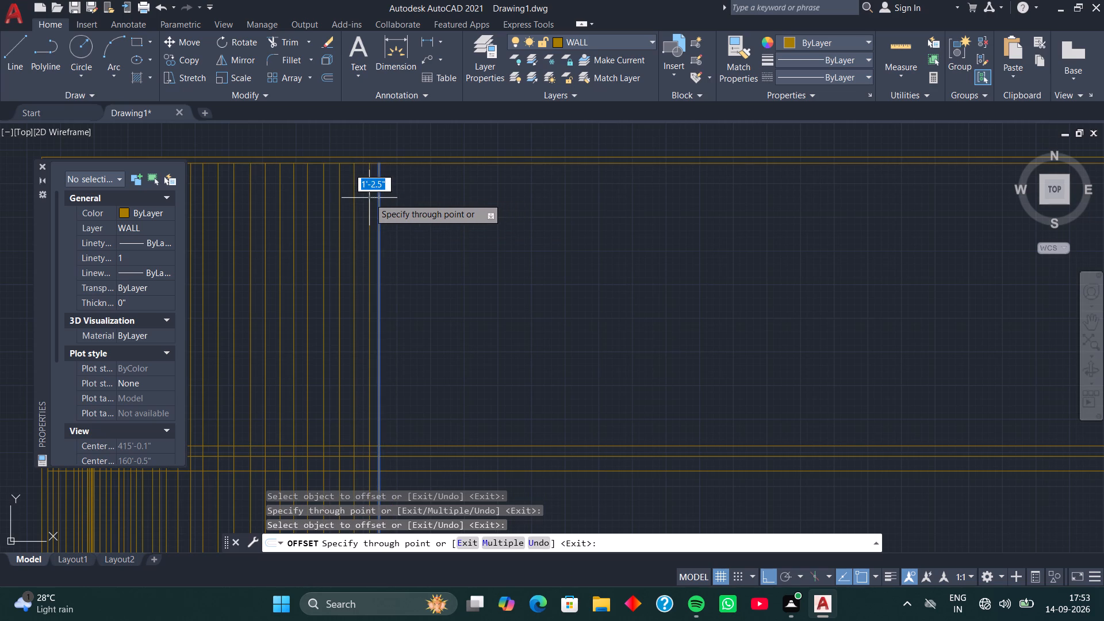
{"action": "left_click", "coordinate": [363, 198]}
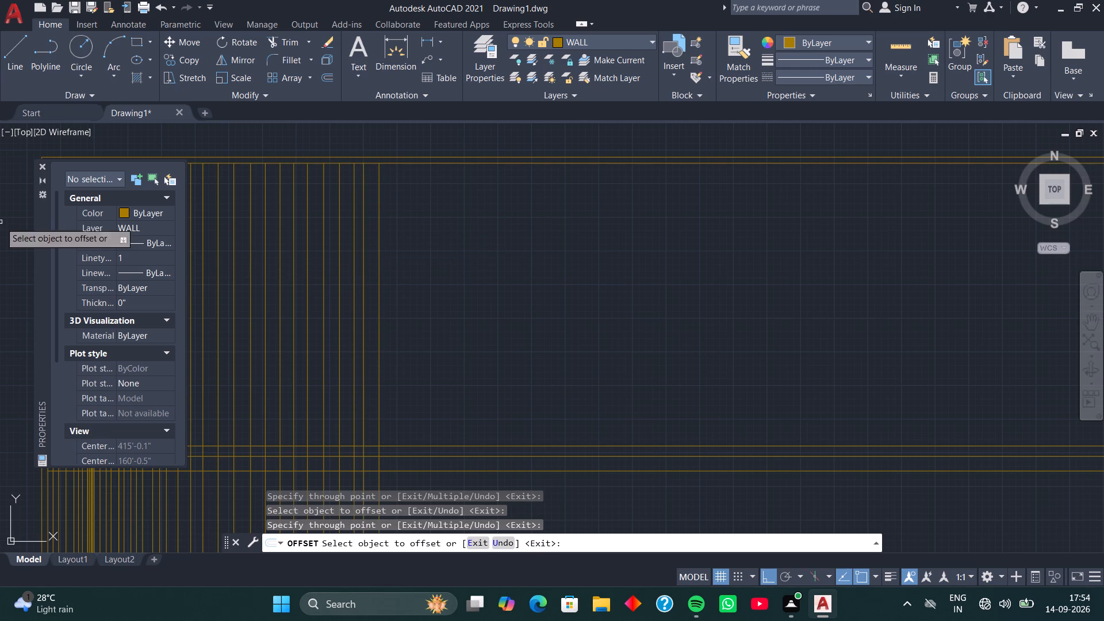
{"action": "scroll", "coordinate": [231, 0], "scroll_direction": "up", "scroll_amount": 1}
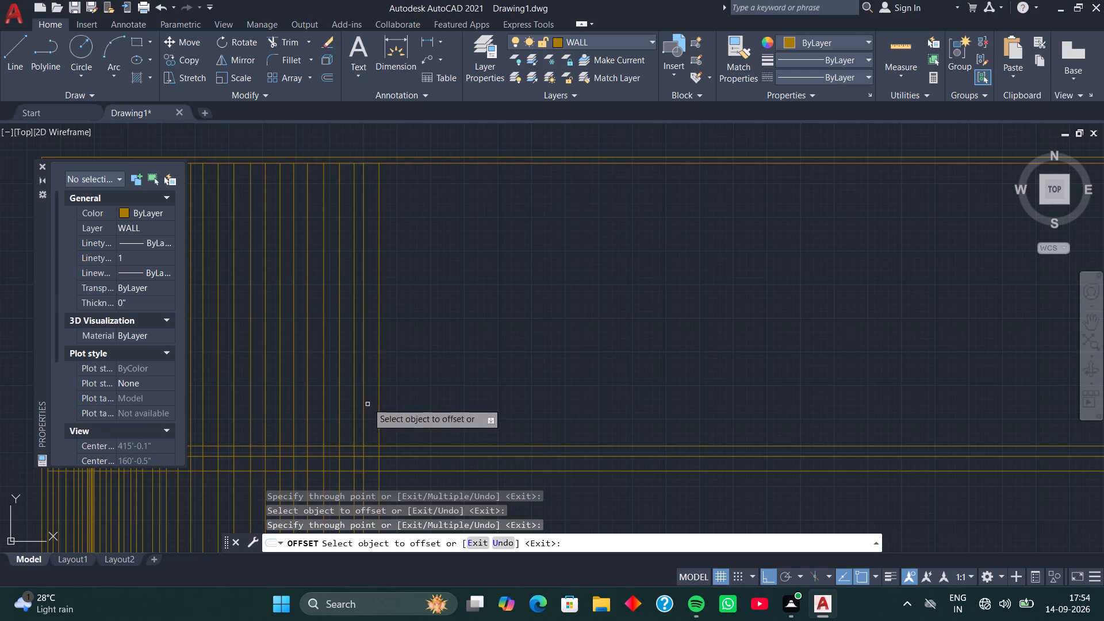
{"action": "left_click", "coordinate": [379, 358]}
{"action": "left_click_drag", "start_coordinate": [369, 359], "coordinate": [379, 366]}
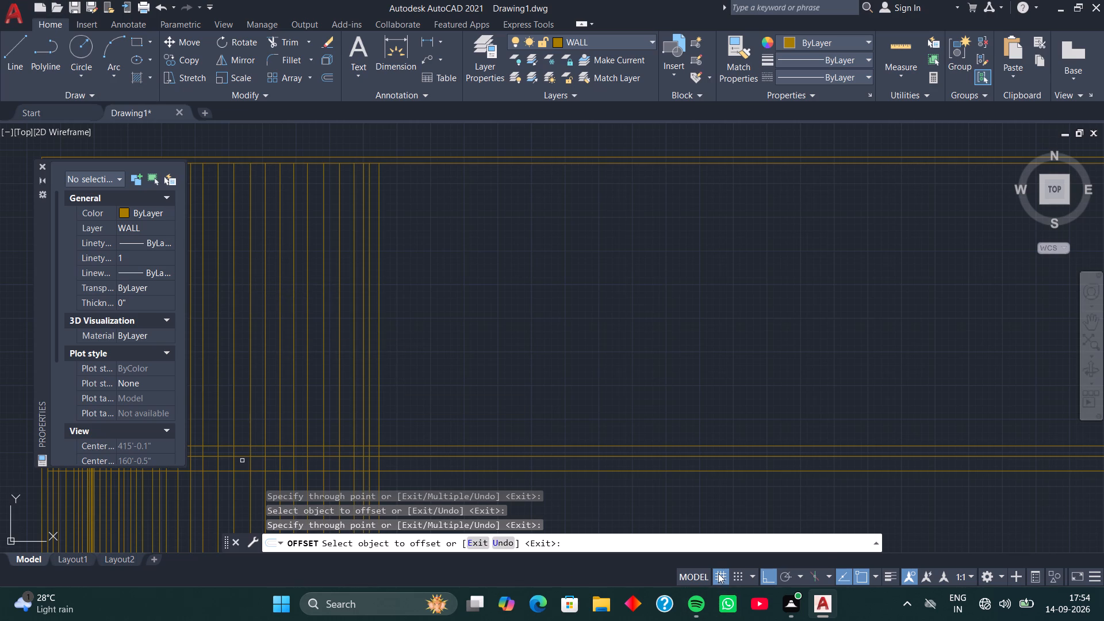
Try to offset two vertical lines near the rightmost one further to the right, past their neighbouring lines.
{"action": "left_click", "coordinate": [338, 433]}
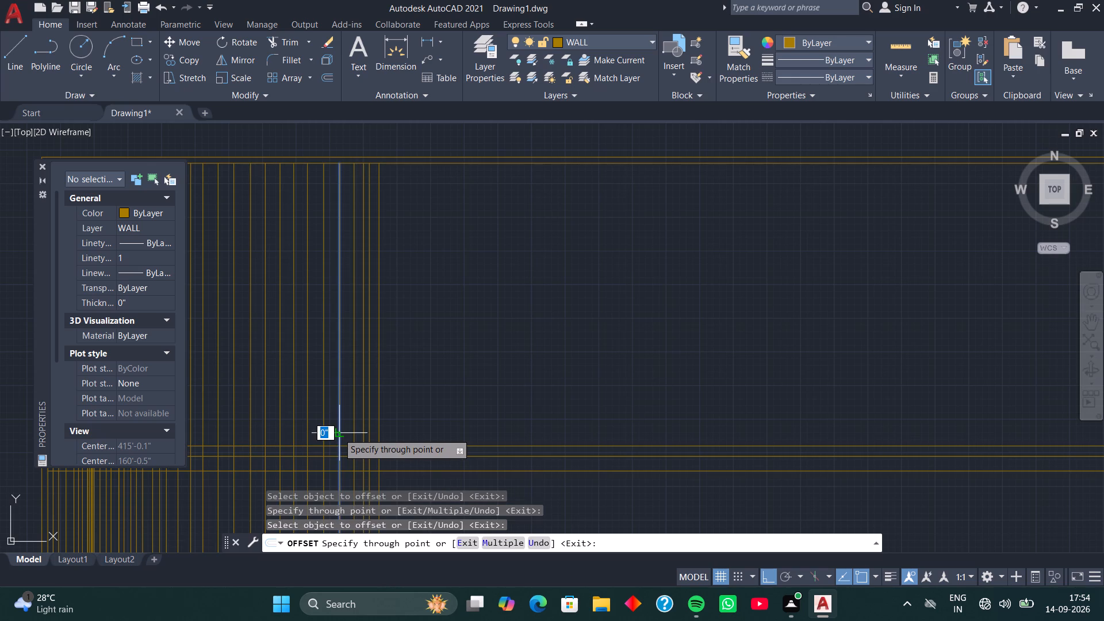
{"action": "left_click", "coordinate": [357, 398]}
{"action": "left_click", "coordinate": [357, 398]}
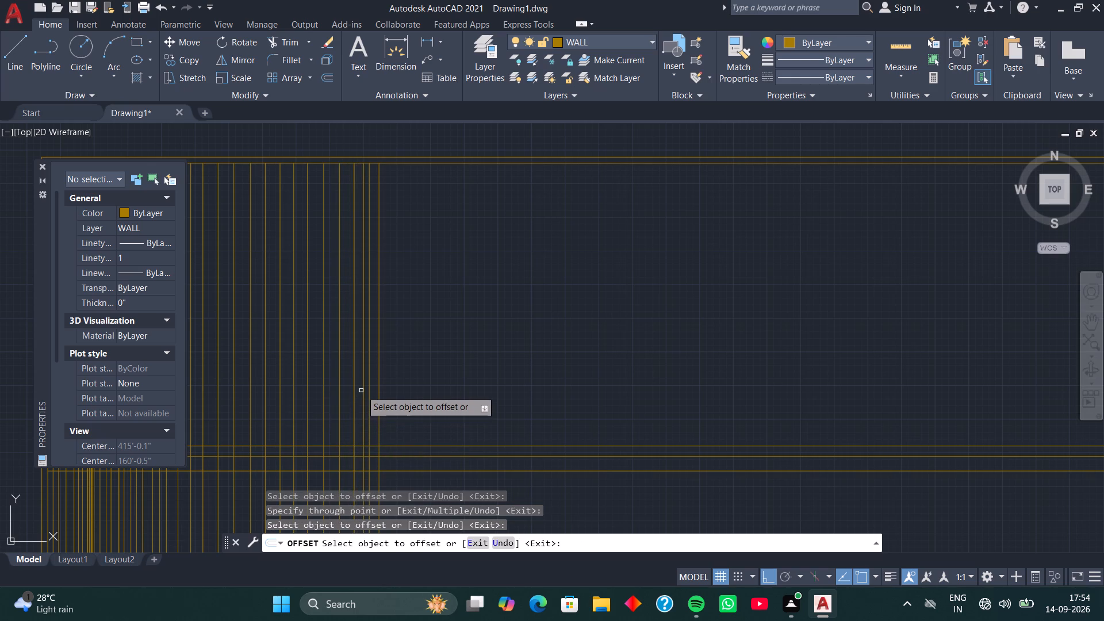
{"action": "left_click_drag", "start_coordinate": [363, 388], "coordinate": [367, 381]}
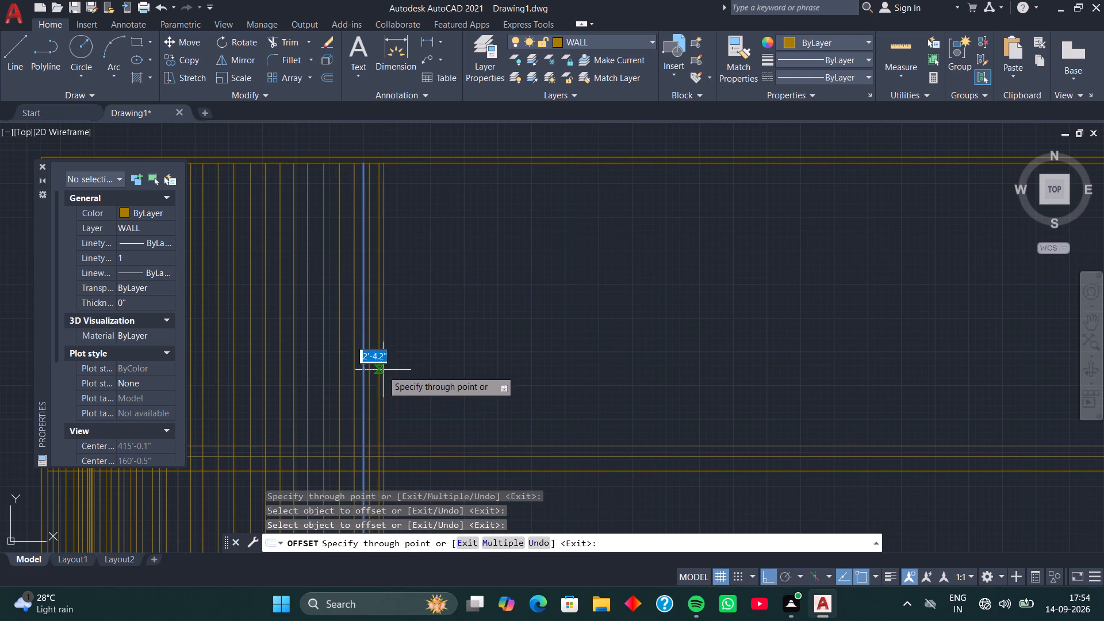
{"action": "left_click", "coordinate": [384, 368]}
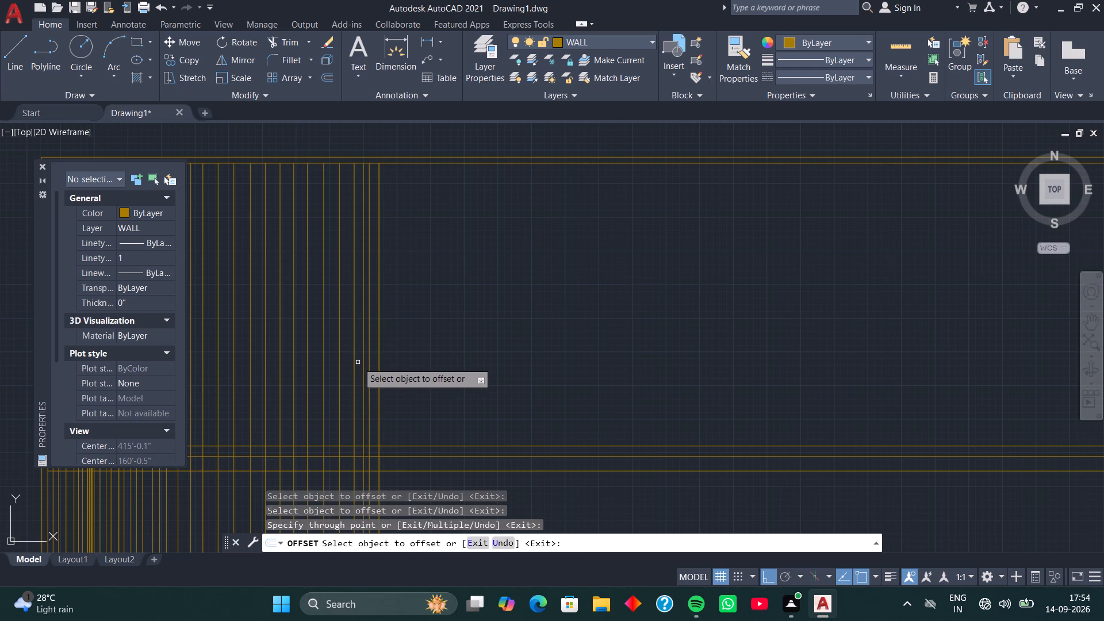
Offset the selected vertical line about 10.8" to the right, and offset each new copy rightward twice more, about 3" apart.
{"action": "left_click", "coordinate": [264, 430]}
{"action": "scroll", "coordinate": [264, 430], "scroll_direction": "up", "scroll_amount": 4}
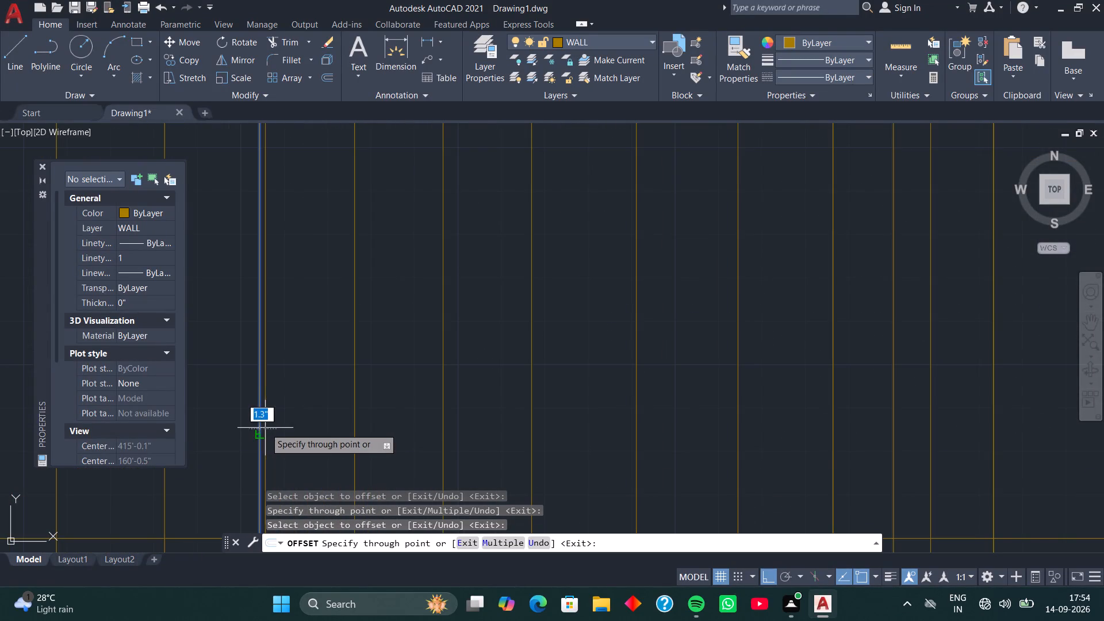
{"action": "left_click", "coordinate": [306, 397]}
{"action": "left_click", "coordinate": [307, 397]}
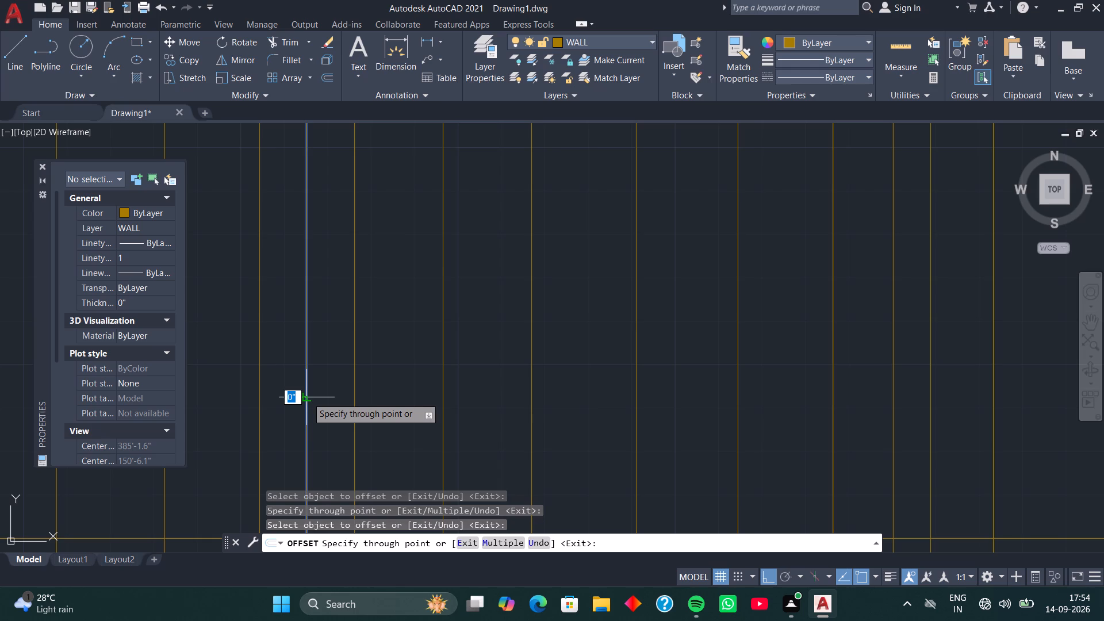
{"action": "left_click", "coordinate": [314, 396]}
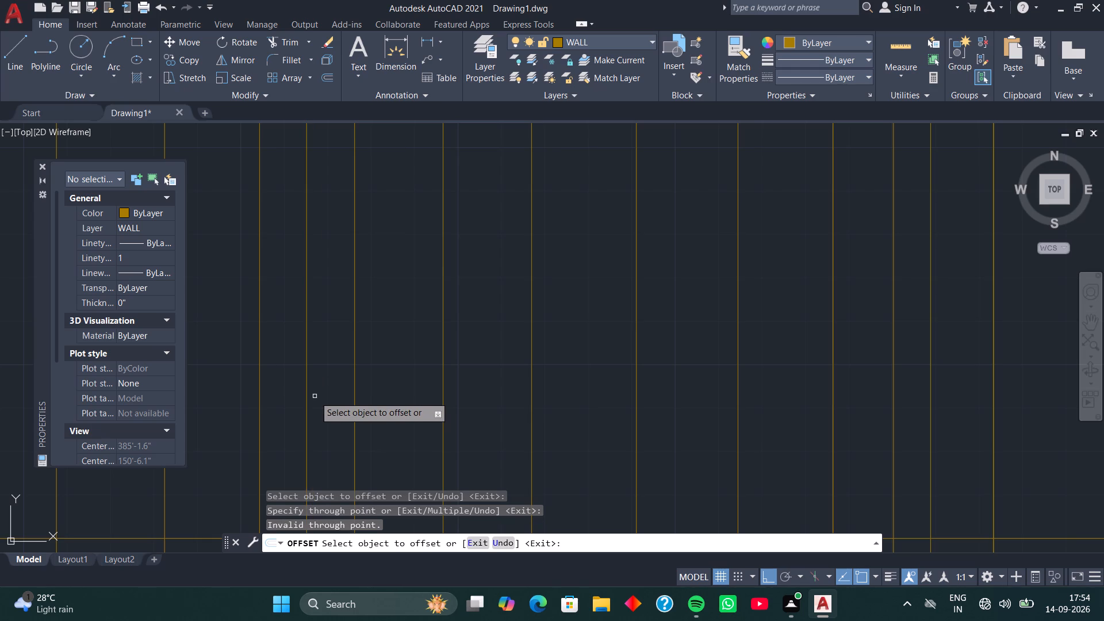
{"action": "left_click", "coordinate": [308, 396]}
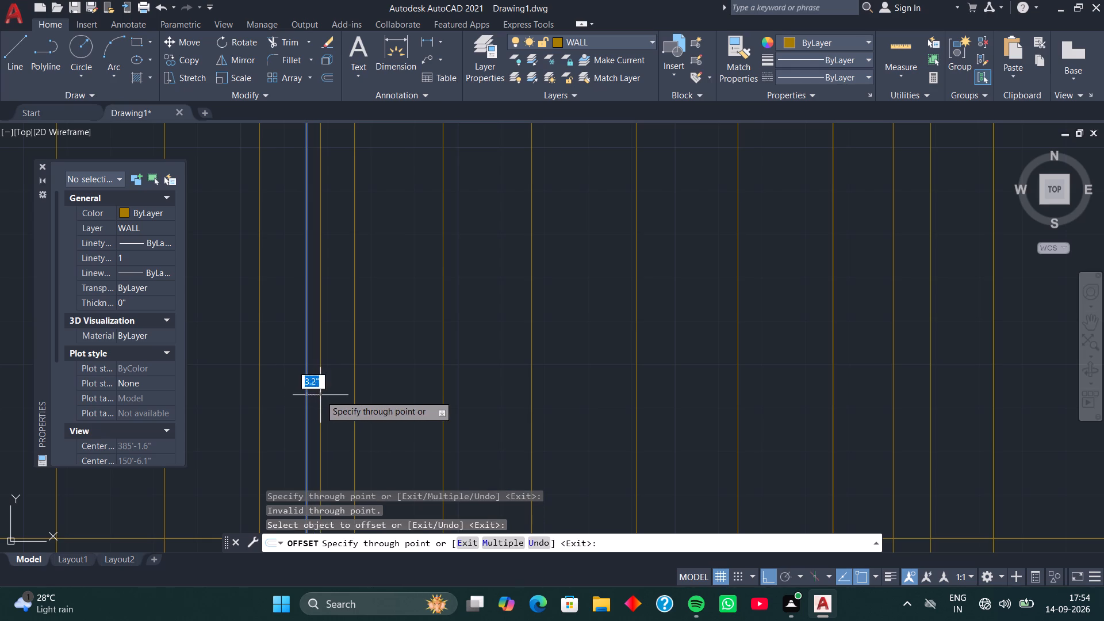
{"action": "left_click", "coordinate": [320, 395]}
{"action": "left_click", "coordinate": [321, 394]}
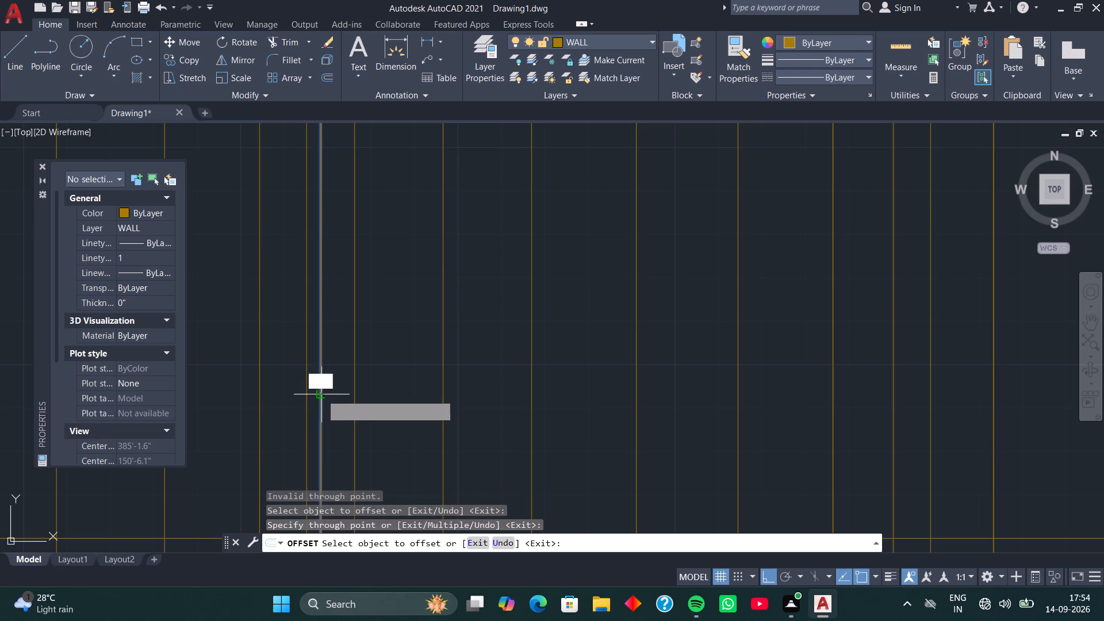
{"action": "left_click", "coordinate": [335, 382]}
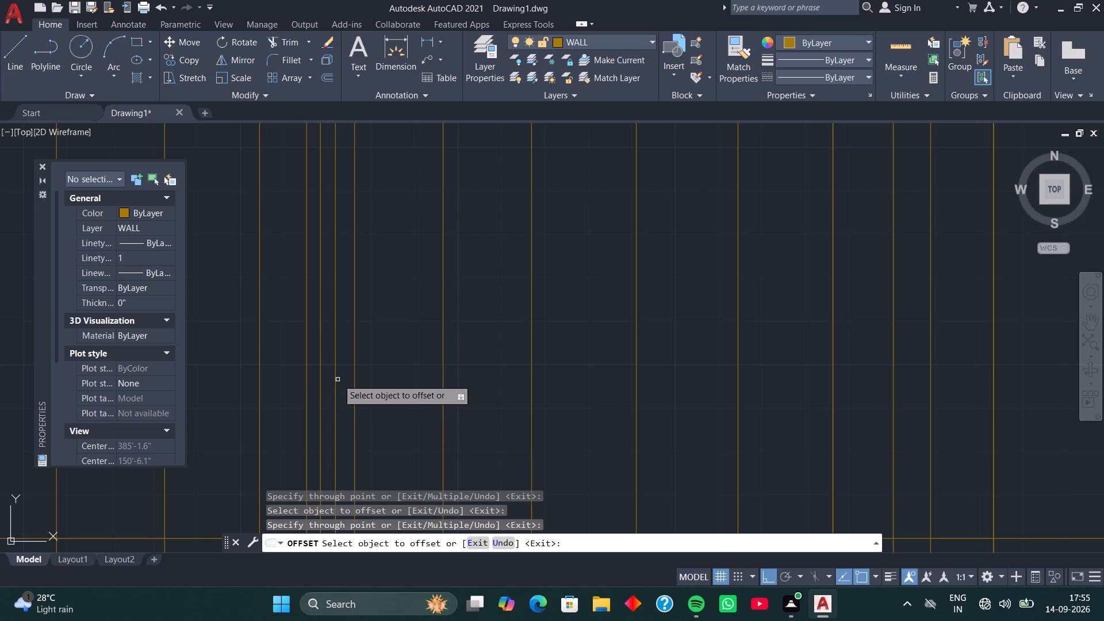
Offset the newest vertical line rightward past its neighbour, and chain five more offsets to the right, each about 2" to 4" apart.
{"action": "left_click", "coordinate": [335, 376]}
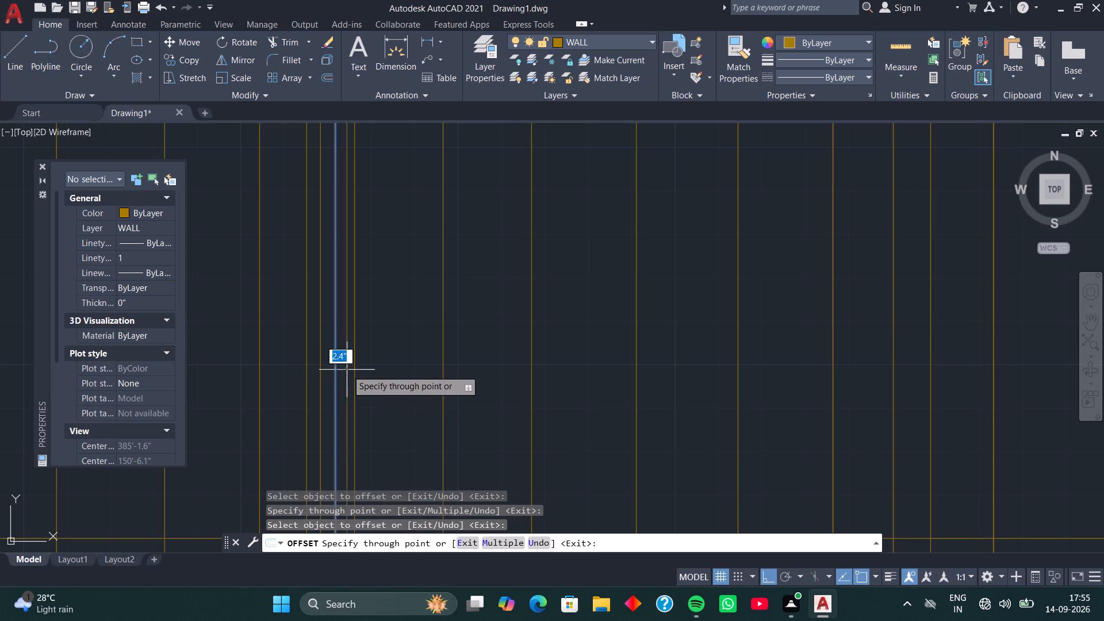
{"action": "left_click", "coordinate": [367, 362]}
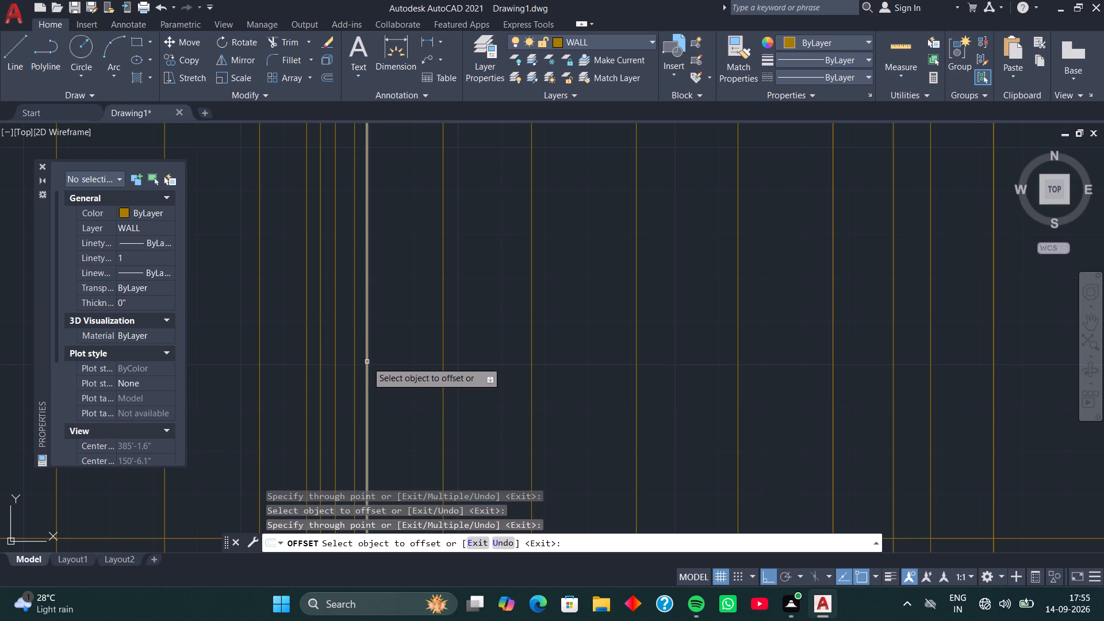
{"action": "left_click", "coordinate": [367, 362]}
{"action": "left_click", "coordinate": [378, 357]}
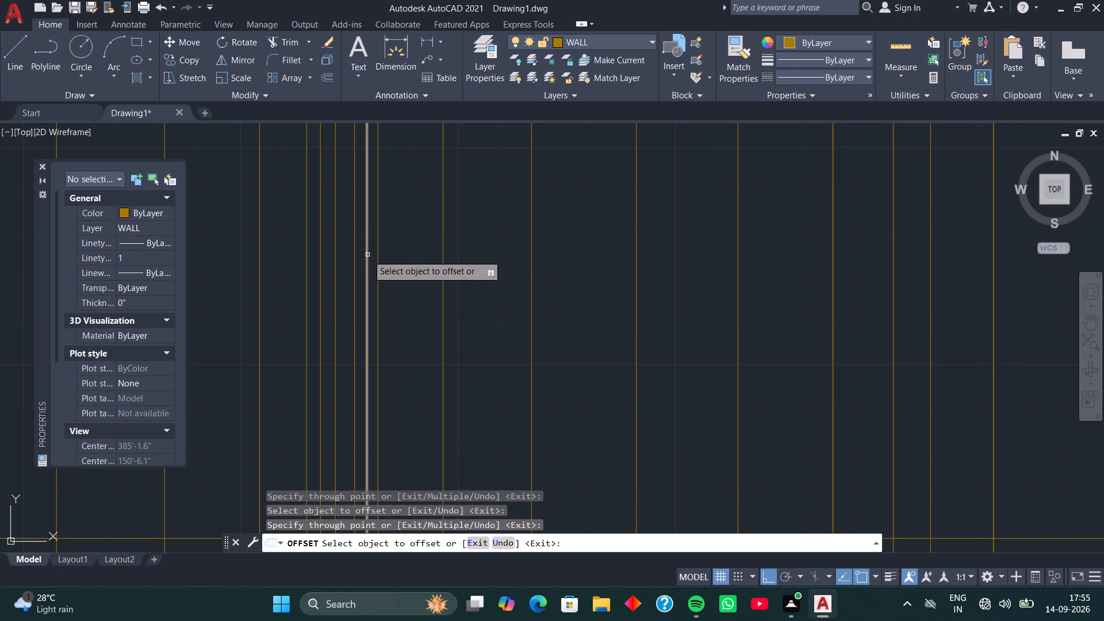
{"action": "left_click", "coordinate": [376, 305]}
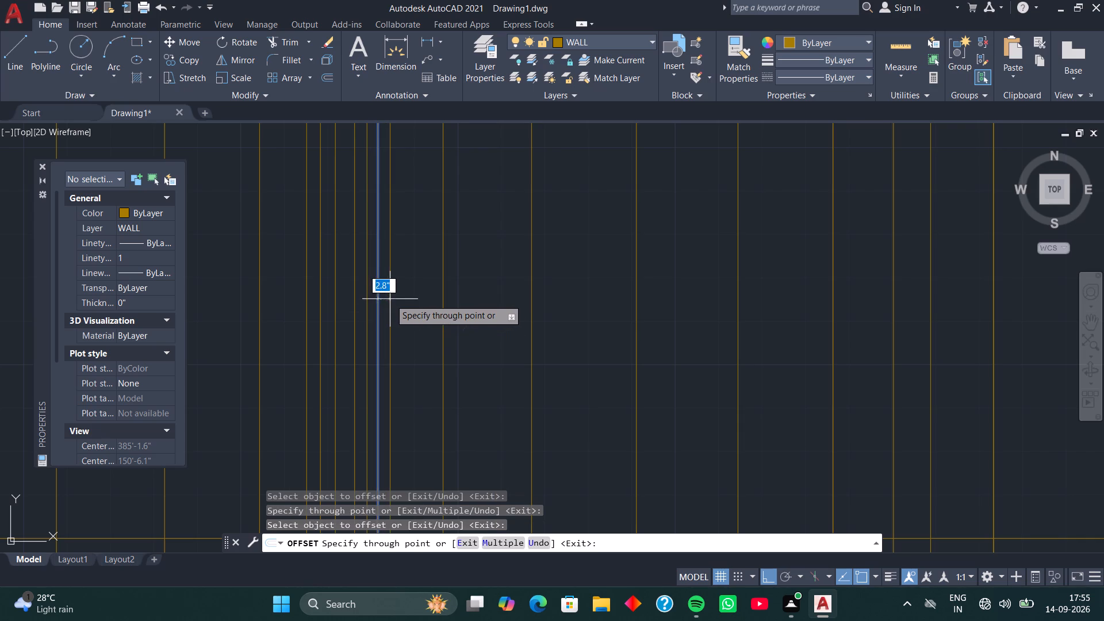
{"action": "left_click", "coordinate": [390, 299]}
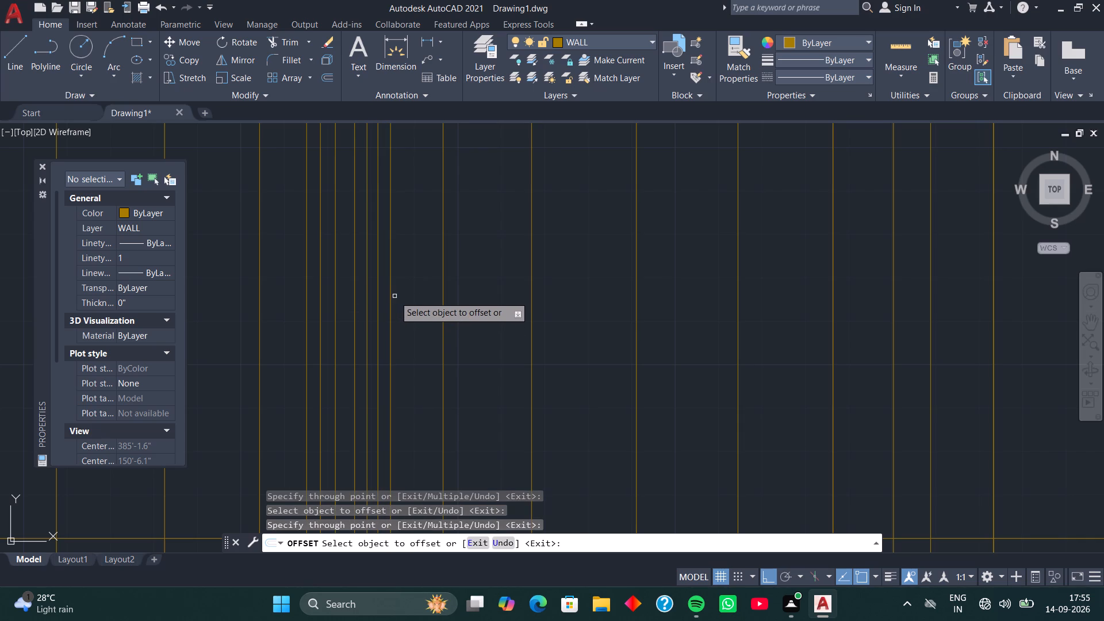
{"action": "left_click", "coordinate": [392, 286]}
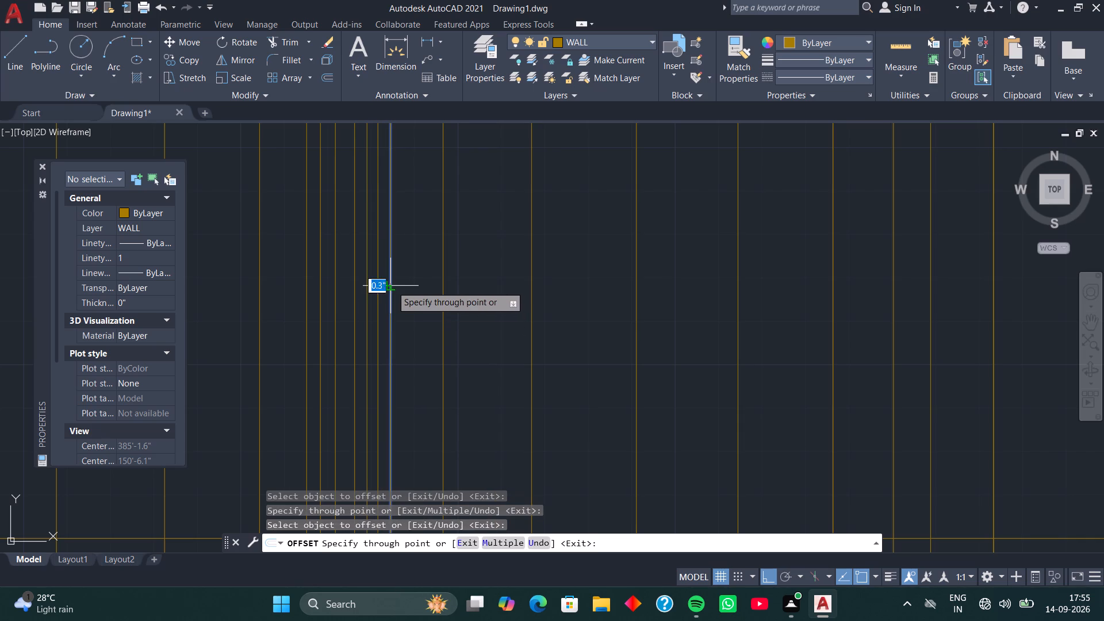
{"action": "left_click", "coordinate": [400, 284]}
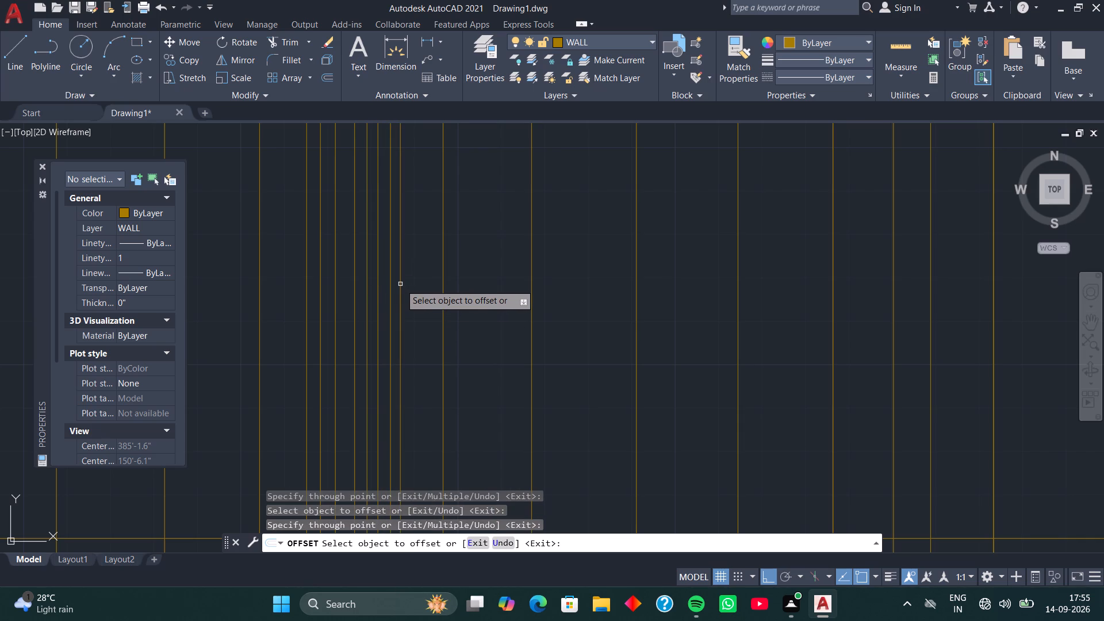
{"action": "left_click", "coordinate": [401, 282]}
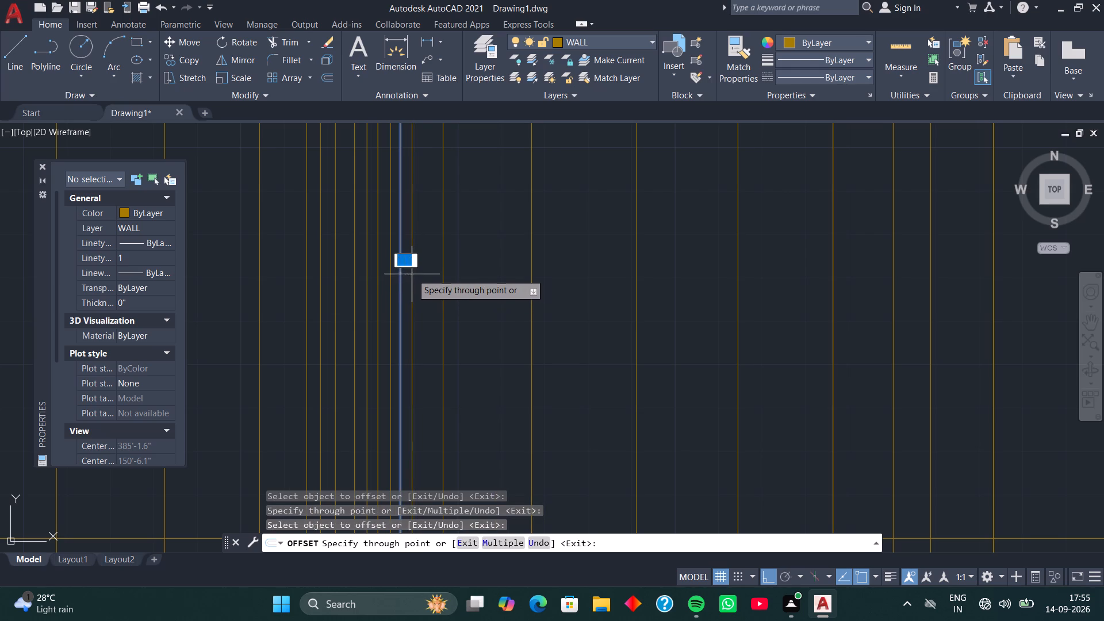
{"action": "left_click", "coordinate": [411, 273]}
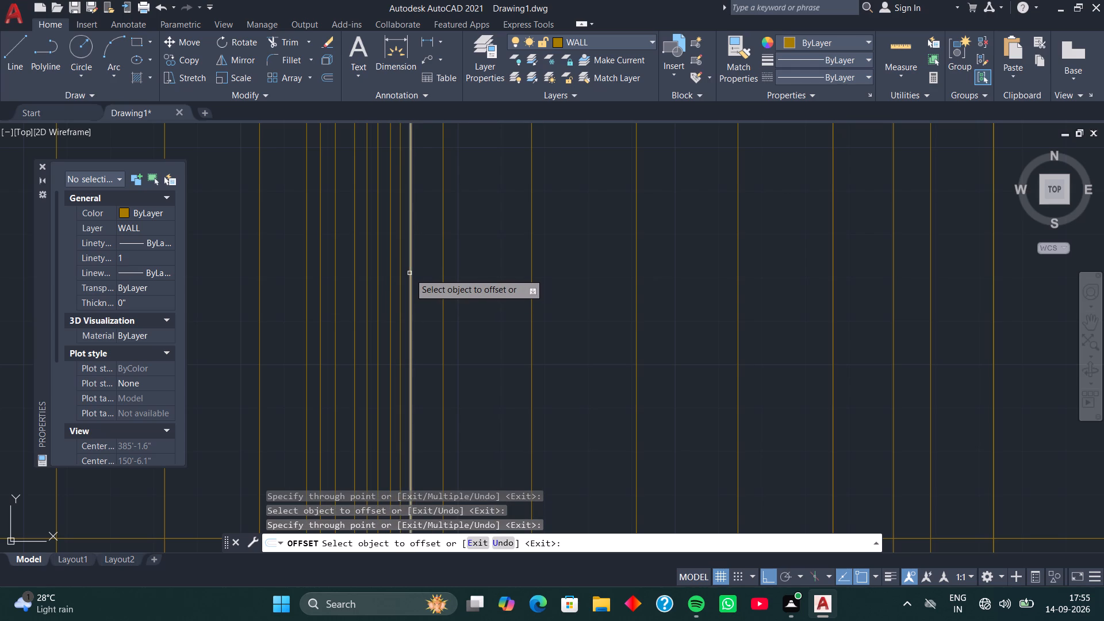
{"action": "left_click", "coordinate": [409, 273]}
{"action": "left_click", "coordinate": [429, 266]}
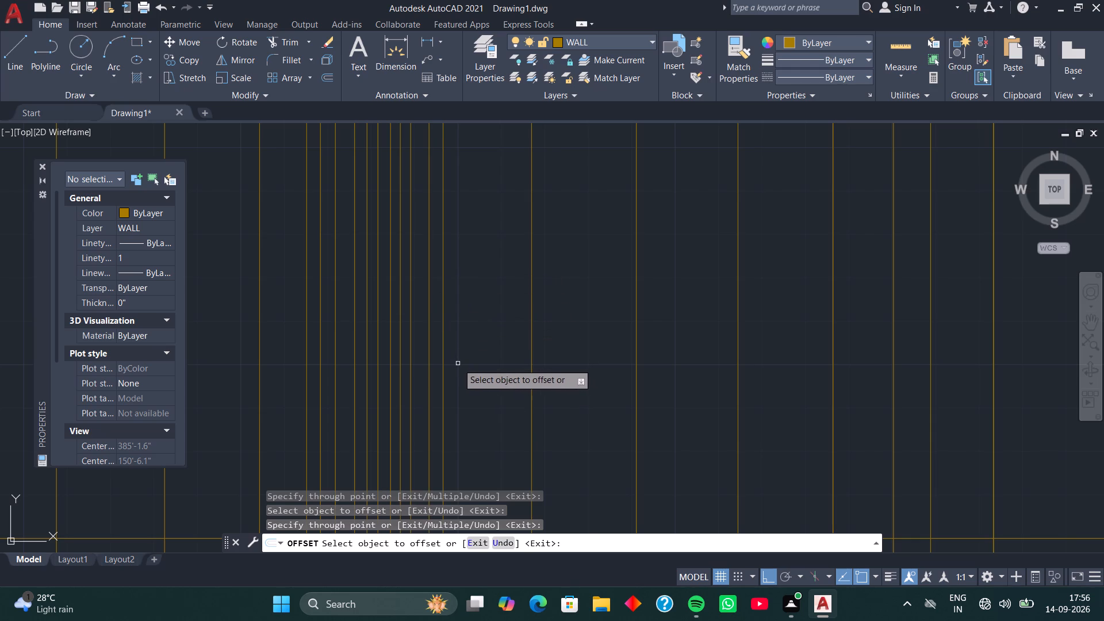
Offset the last new line about 1.9" to the left and the existing line beside it about 1.5" to the left, filling the gaps.
{"action": "left_click", "coordinate": [428, 359]}
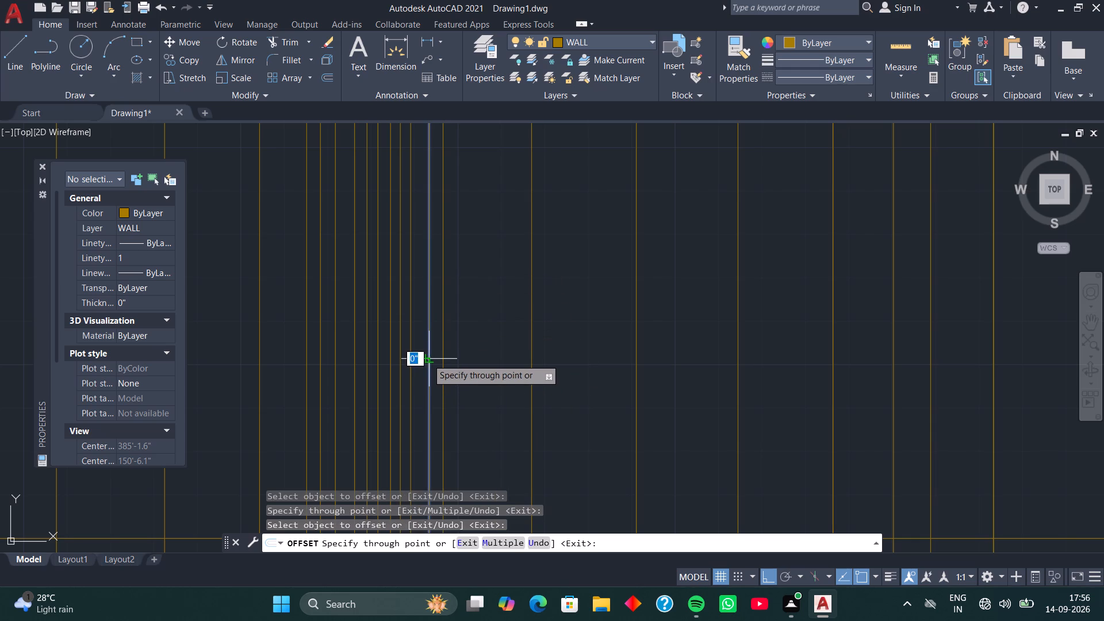
{"action": "scroll", "coordinate": [417, 365], "scroll_direction": "up", "scroll_amount": 4}
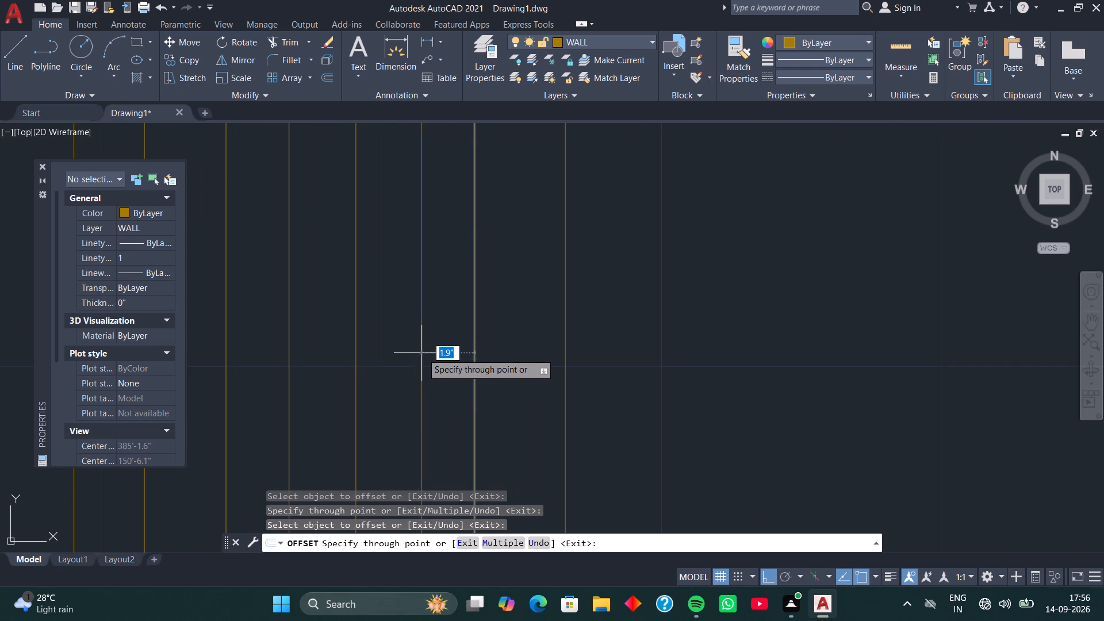
{"action": "left_click", "coordinate": [420, 349]}
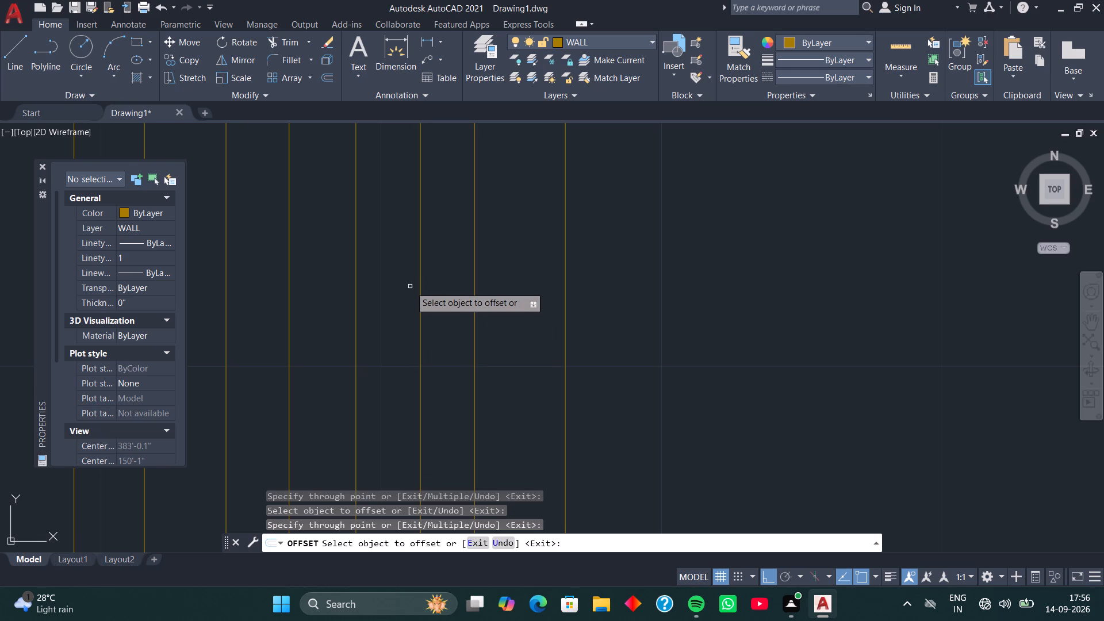
{"action": "scroll", "coordinate": [410, 285], "scroll_direction": "down", "scroll_amount": 2}
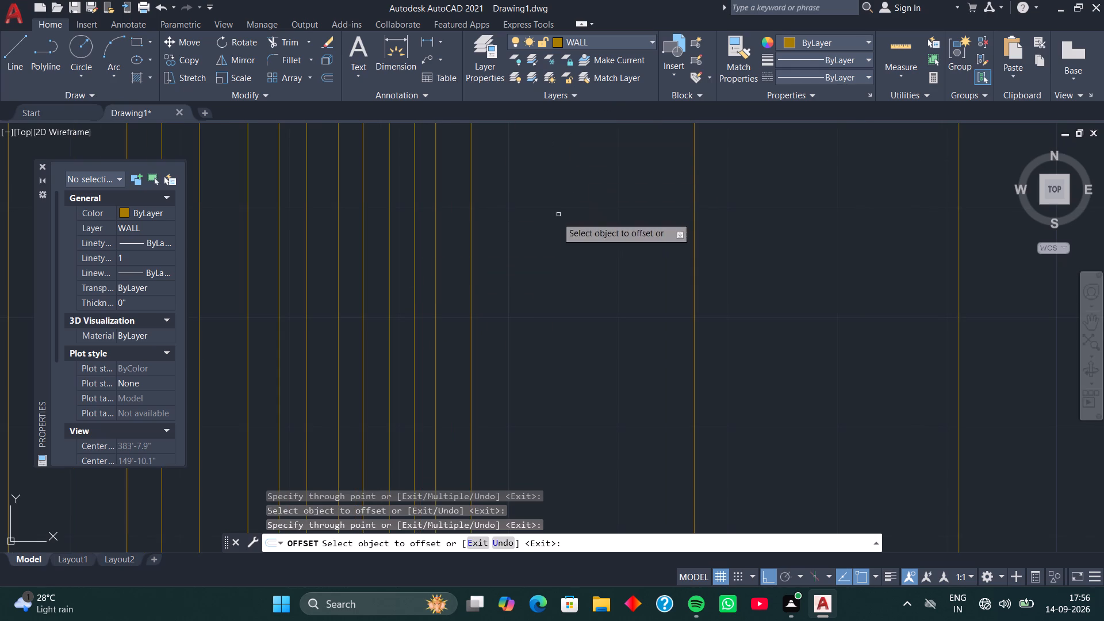
{"action": "left_click", "coordinate": [472, 251]}
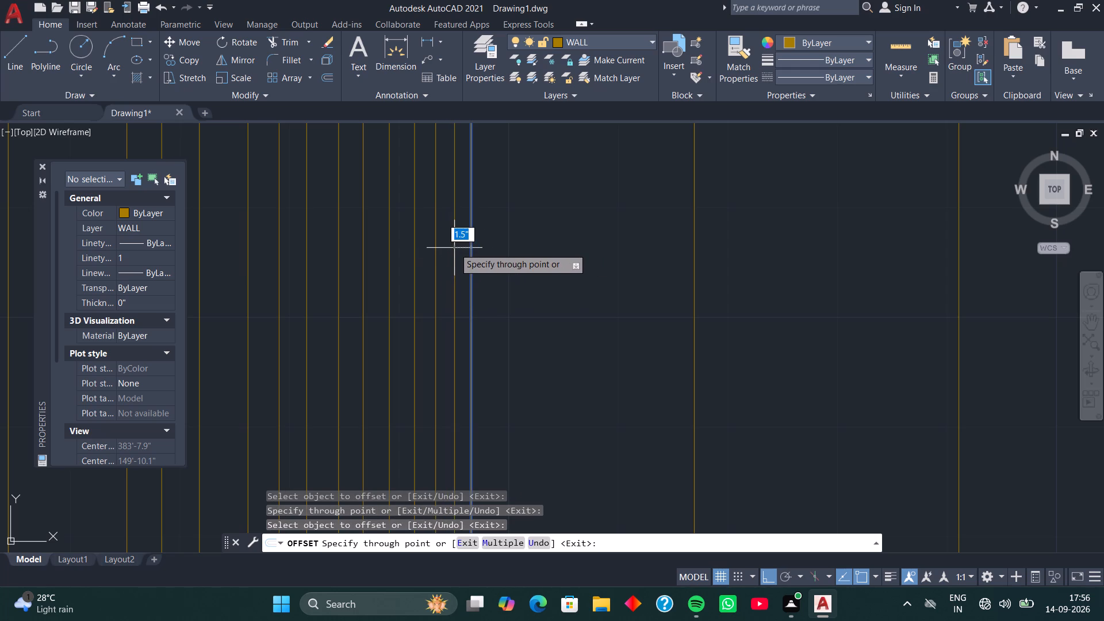
{"action": "left_click", "coordinate": [455, 246]}
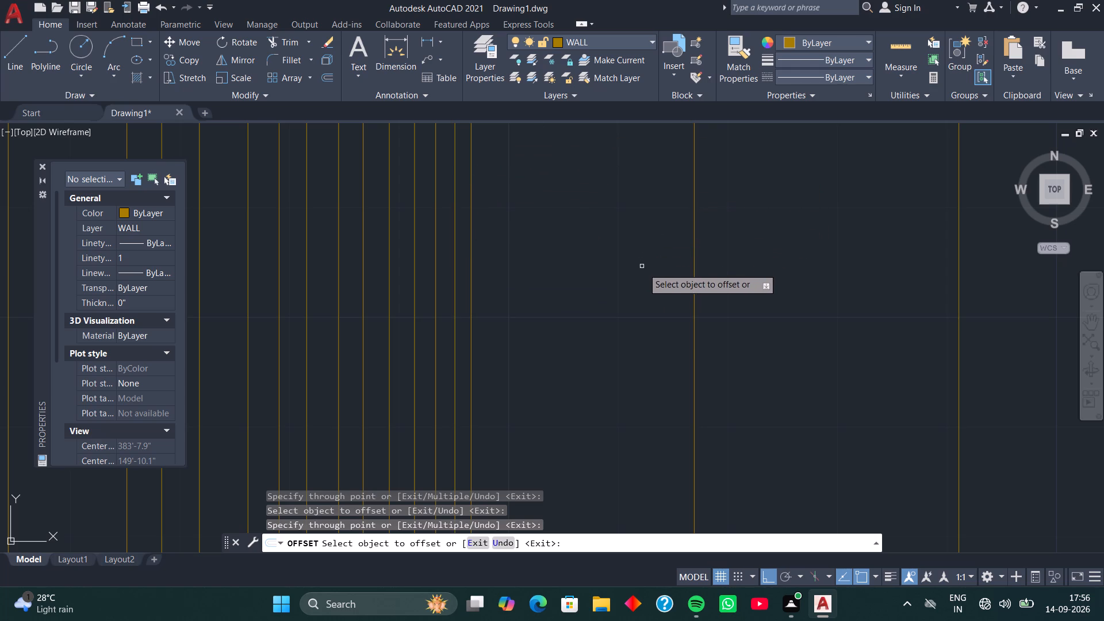
Offset the next existing vertical line to the left, and chain four more leftward copies, each about 1" to 1.5" apart.
{"action": "left_click", "coordinate": [694, 281]}
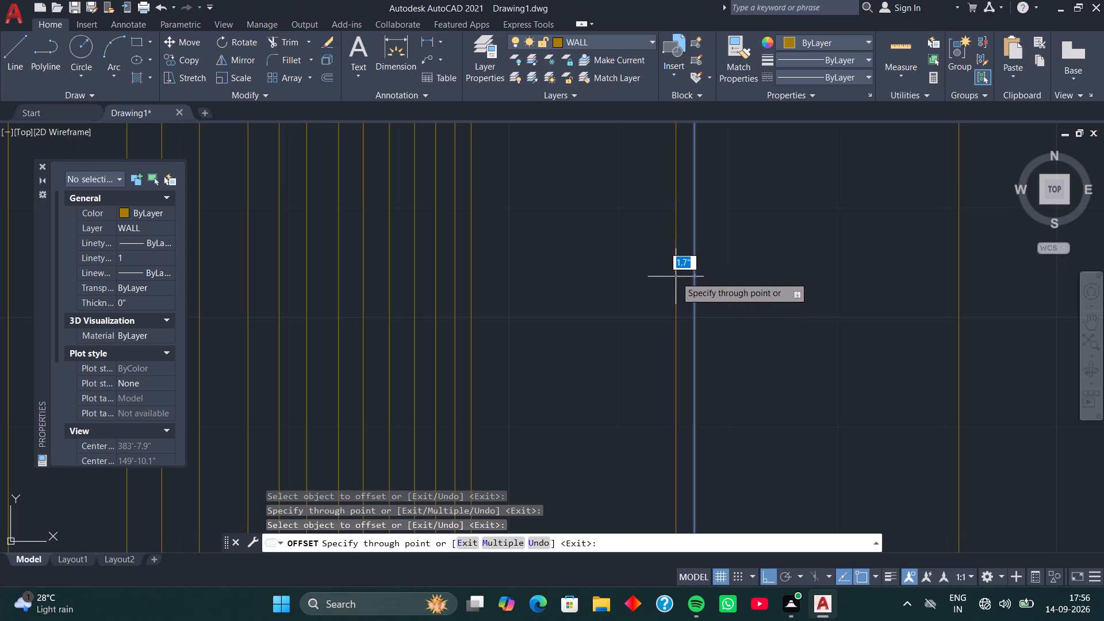
{"action": "left_click", "coordinate": [681, 267]}
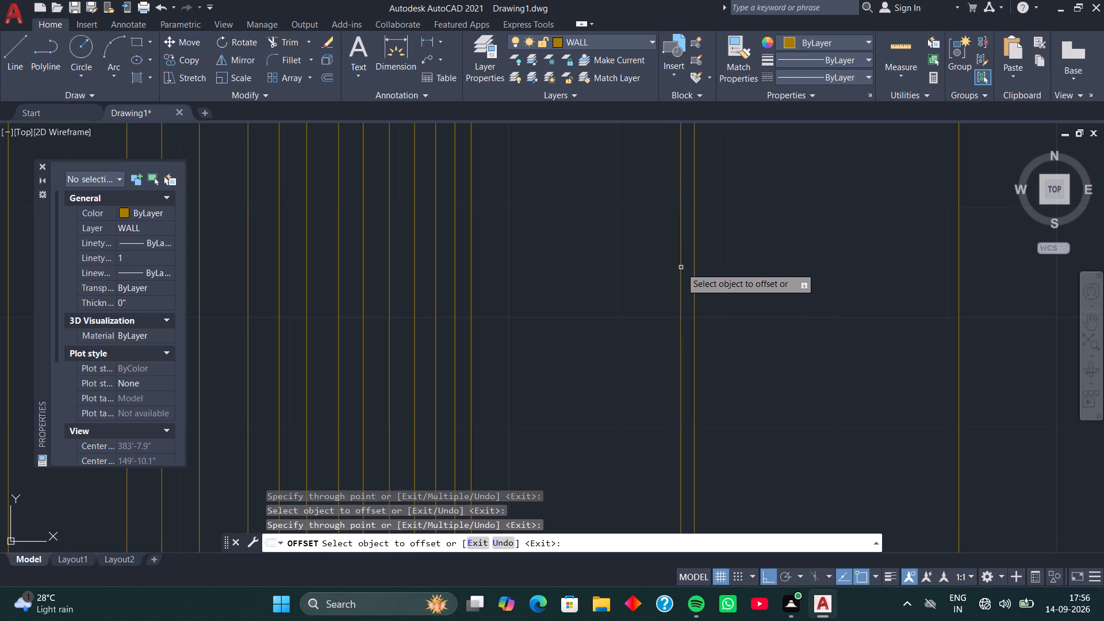
{"action": "left_click", "coordinate": [681, 265]}
{"action": "left_click", "coordinate": [669, 257]}
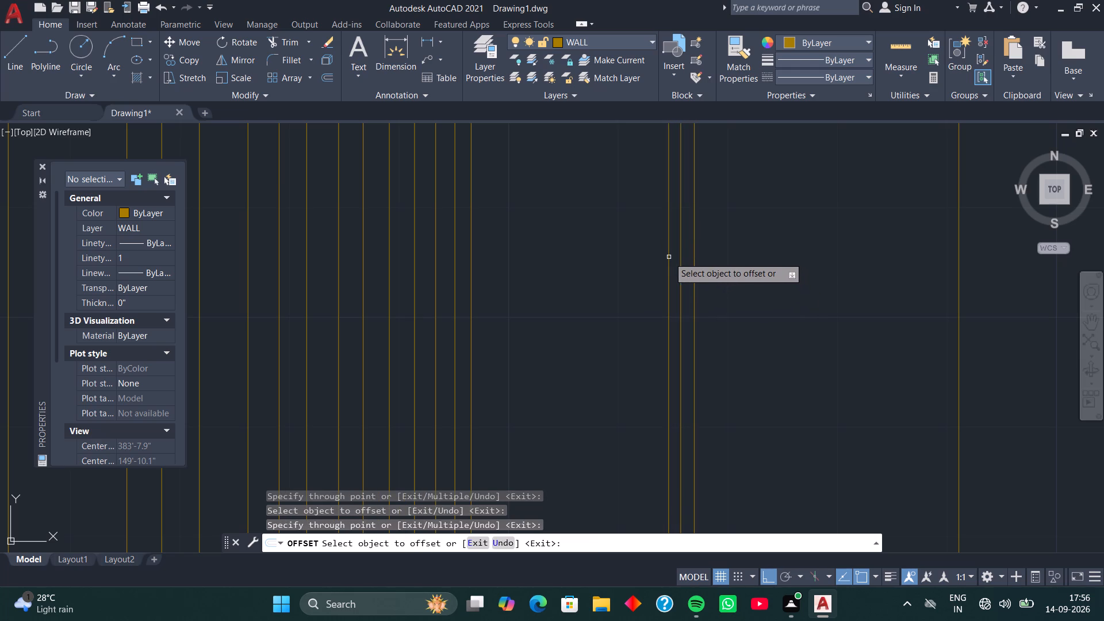
{"action": "left_click", "coordinate": [667, 256]}
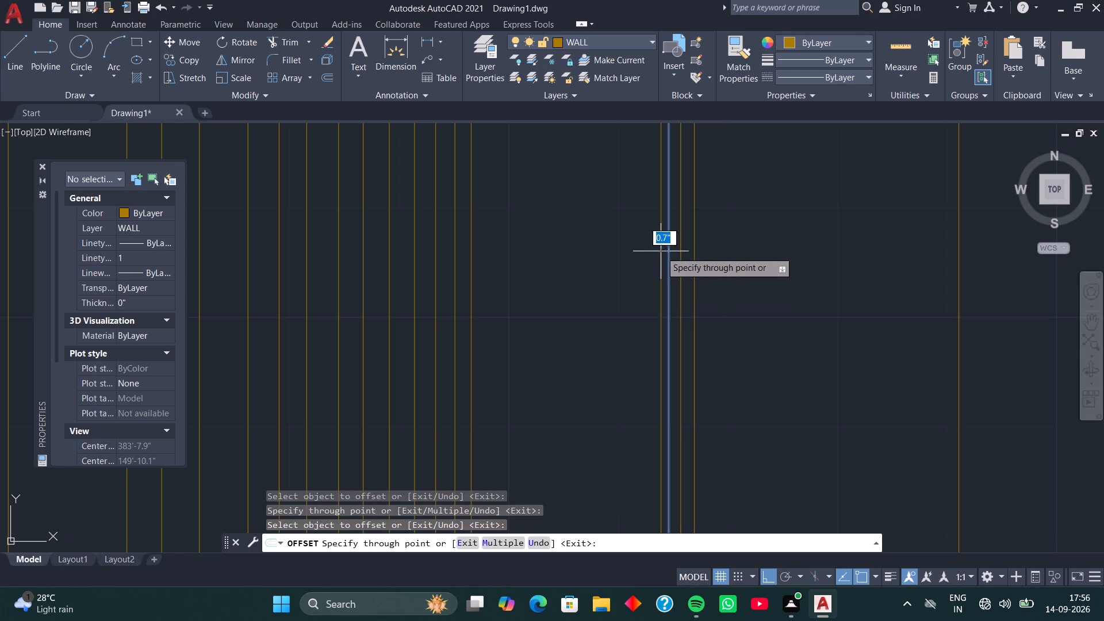
{"action": "left_click", "coordinate": [656, 249]}
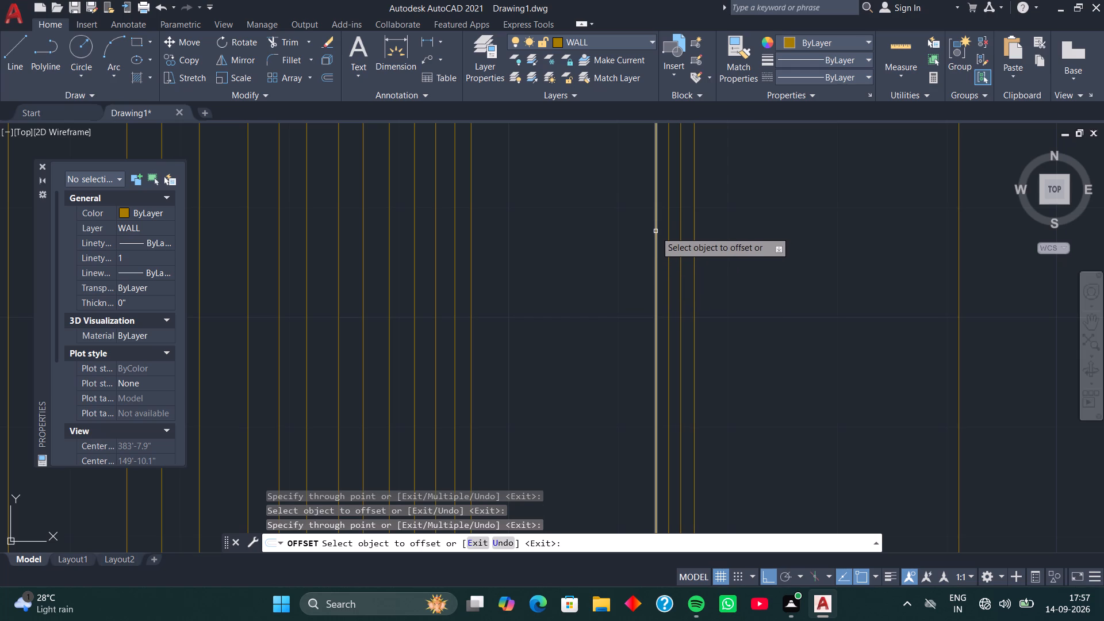
{"action": "left_click", "coordinate": [655, 231]}
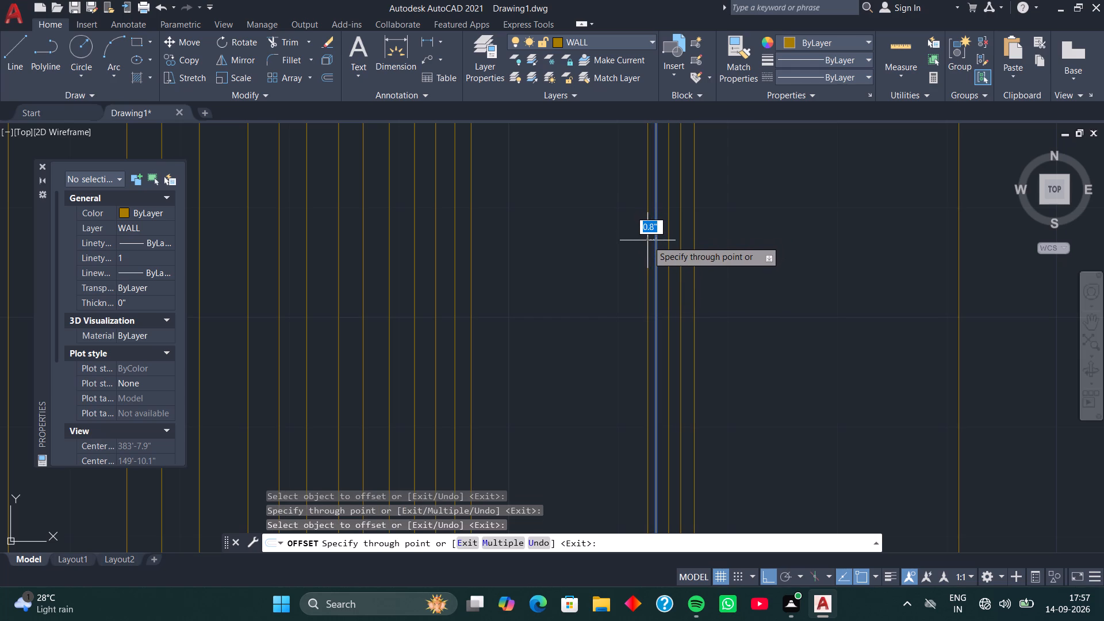
{"action": "left_click", "coordinate": [645, 243]}
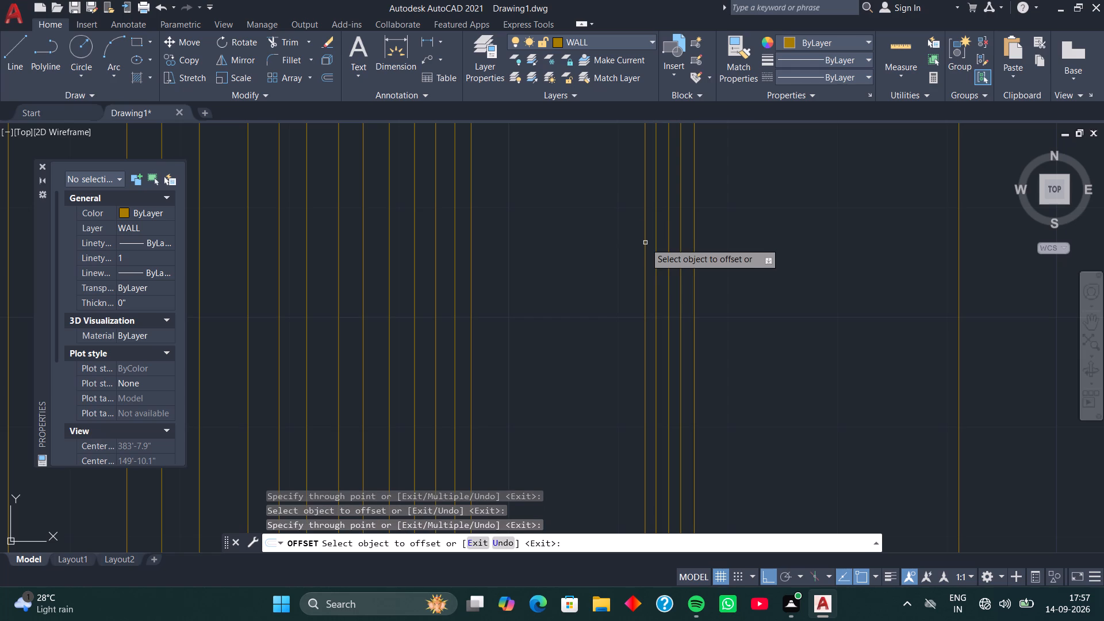
{"action": "left_click", "coordinate": [645, 241]}
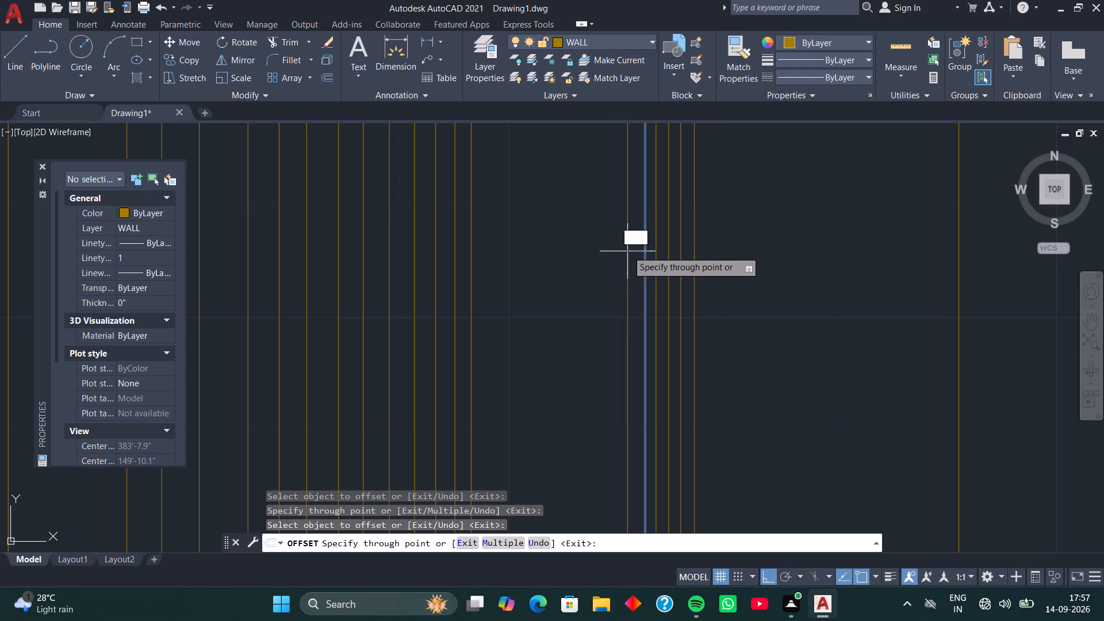
{"action": "left_click", "coordinate": [628, 250]}
Place the pending offset copy to the left, and offset that copy rightward into the gap before its neighbouring line.
{"action": "left_click", "coordinate": [628, 250]}
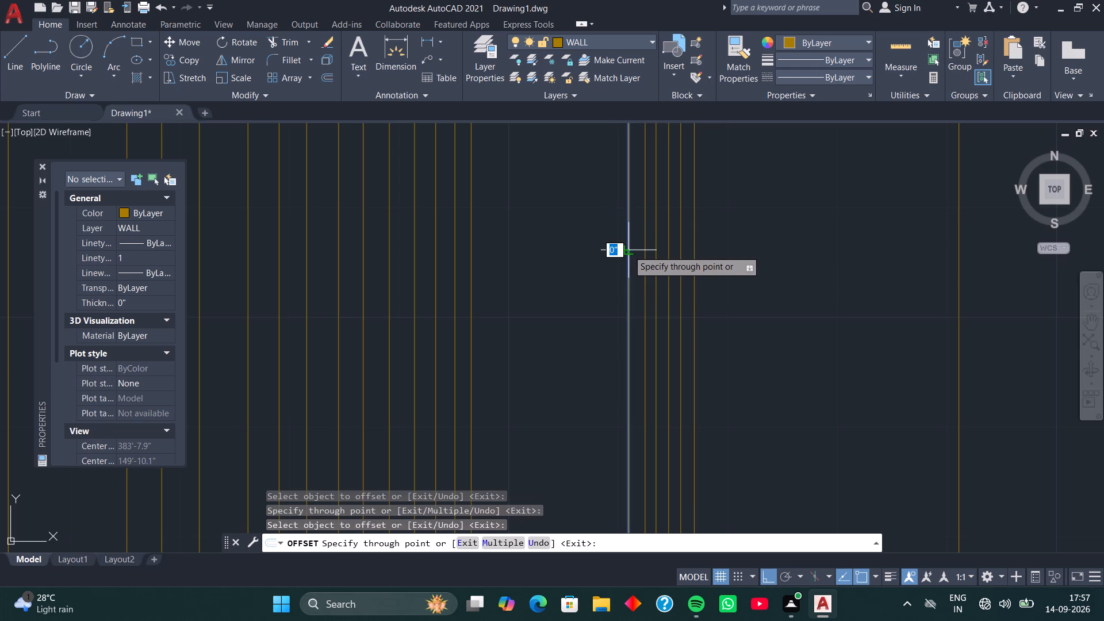
{"action": "scroll", "coordinate": [633, 244], "scroll_direction": "up", "scroll_amount": 3}
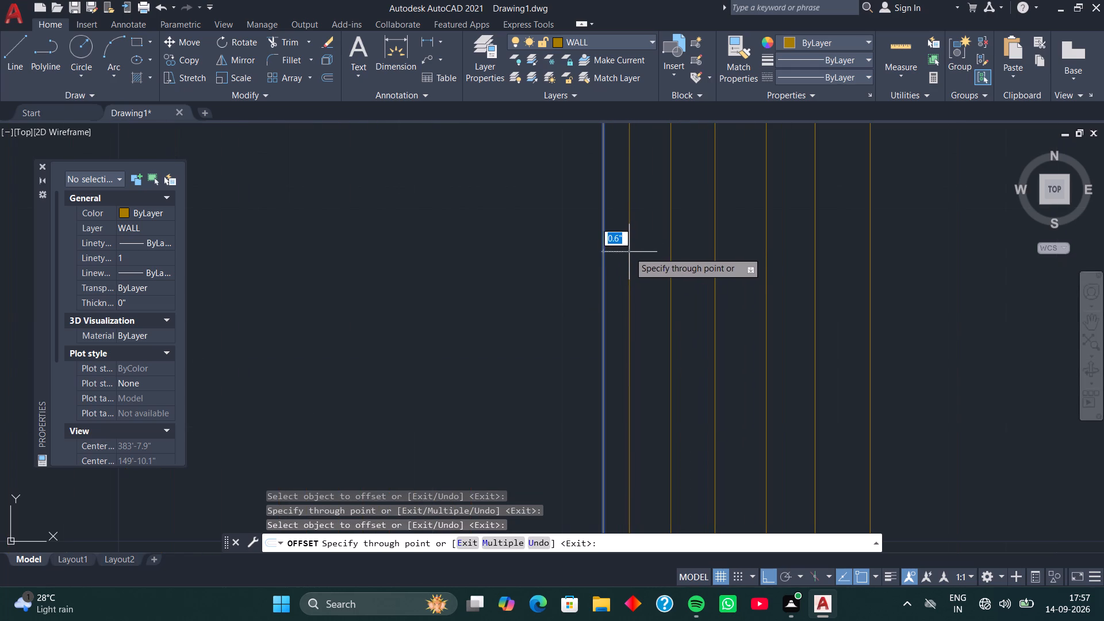
{"action": "left_click", "coordinate": [635, 243]}
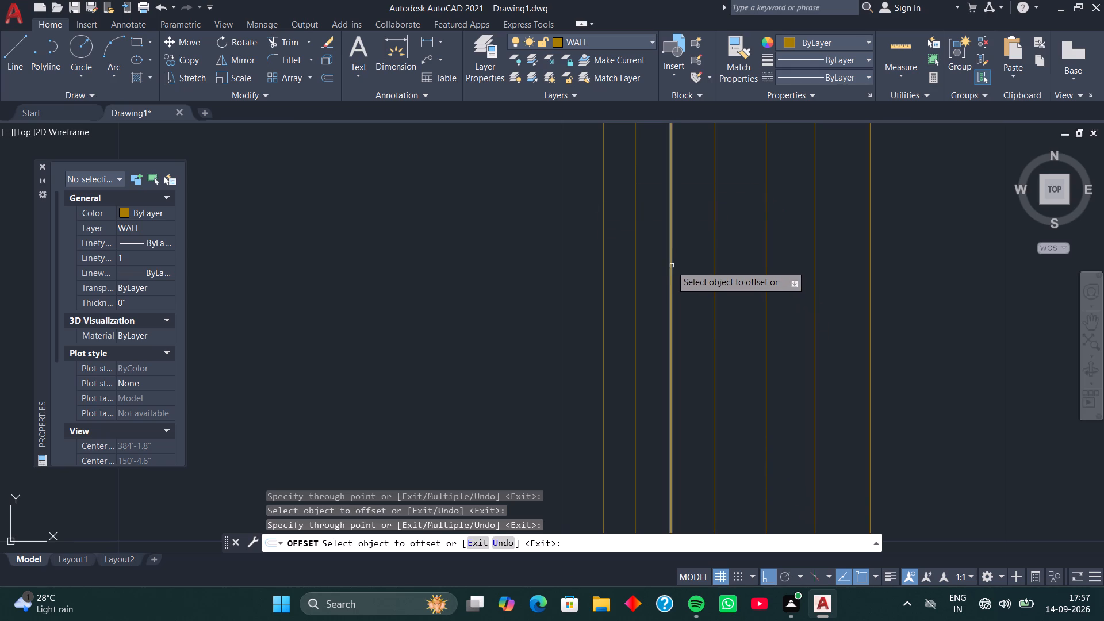
Offset the new gap line about 1.2" to the left past its neighbour, and chain four more leftward copies, each about 0.3" to 0.5" apart.
{"action": "left_click", "coordinate": [634, 246]}
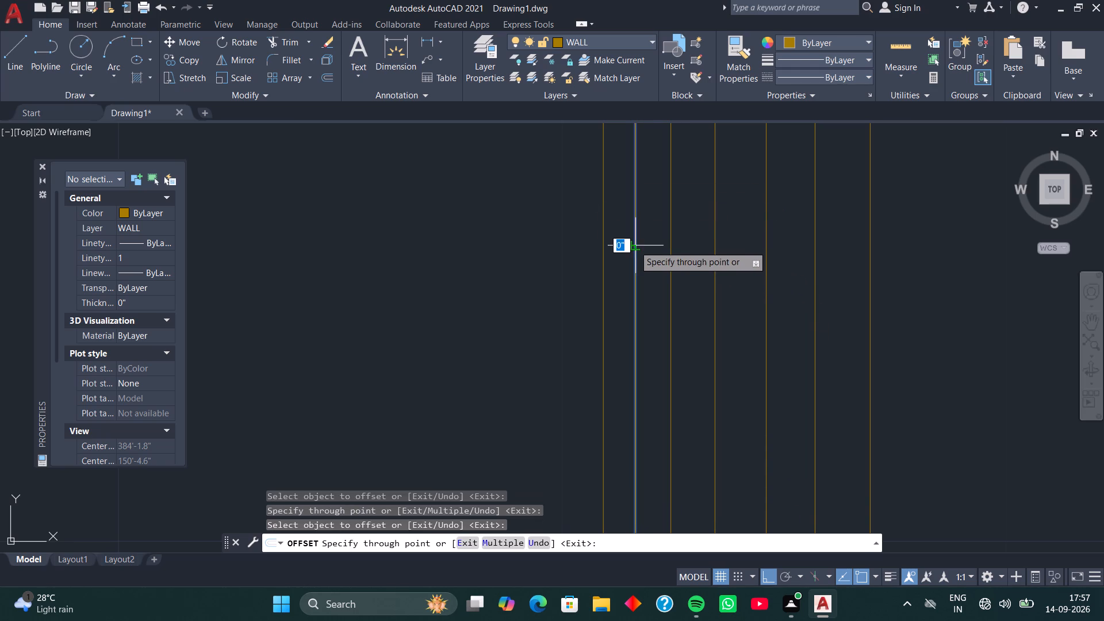
{"action": "left_click", "coordinate": [584, 255]}
{"action": "left_click", "coordinate": [583, 255]}
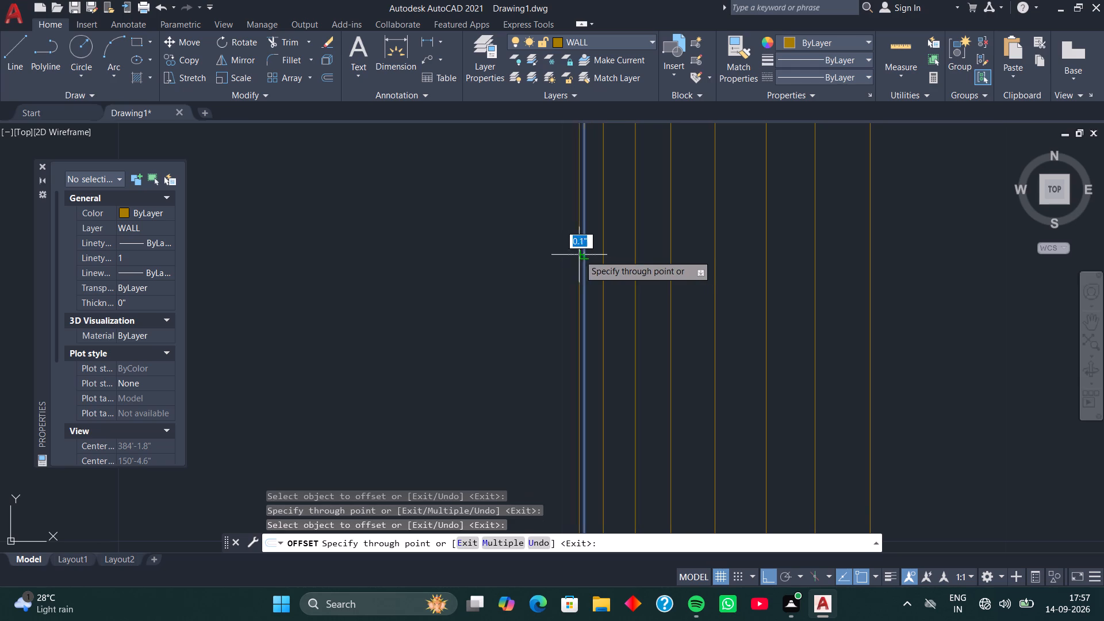
{"action": "left_click", "coordinate": [562, 256]}
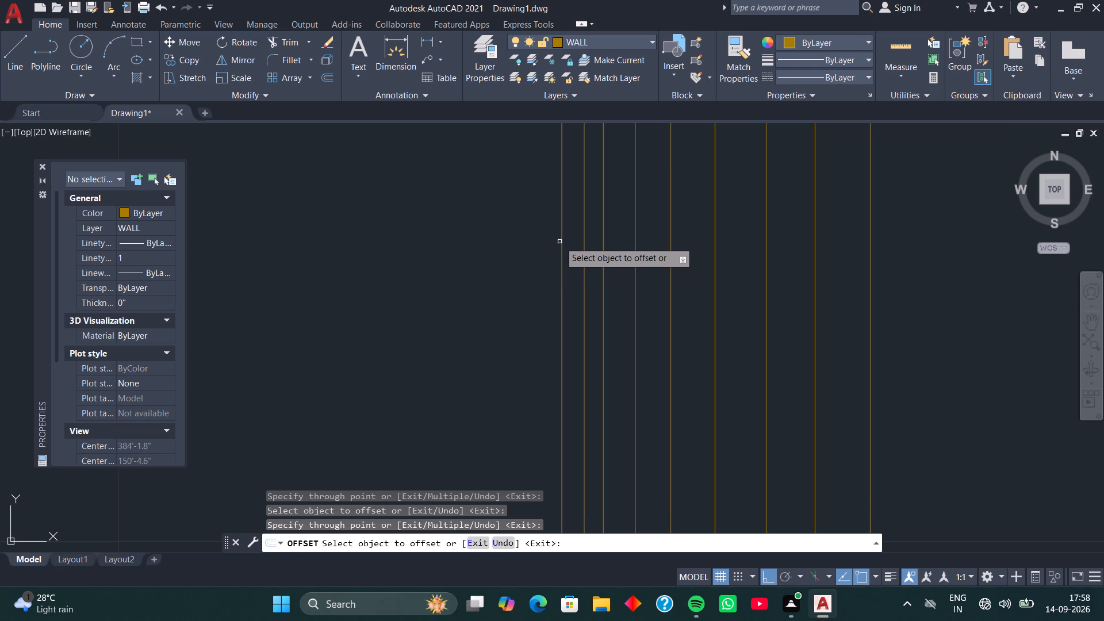
{"action": "left_click", "coordinate": [560, 238]}
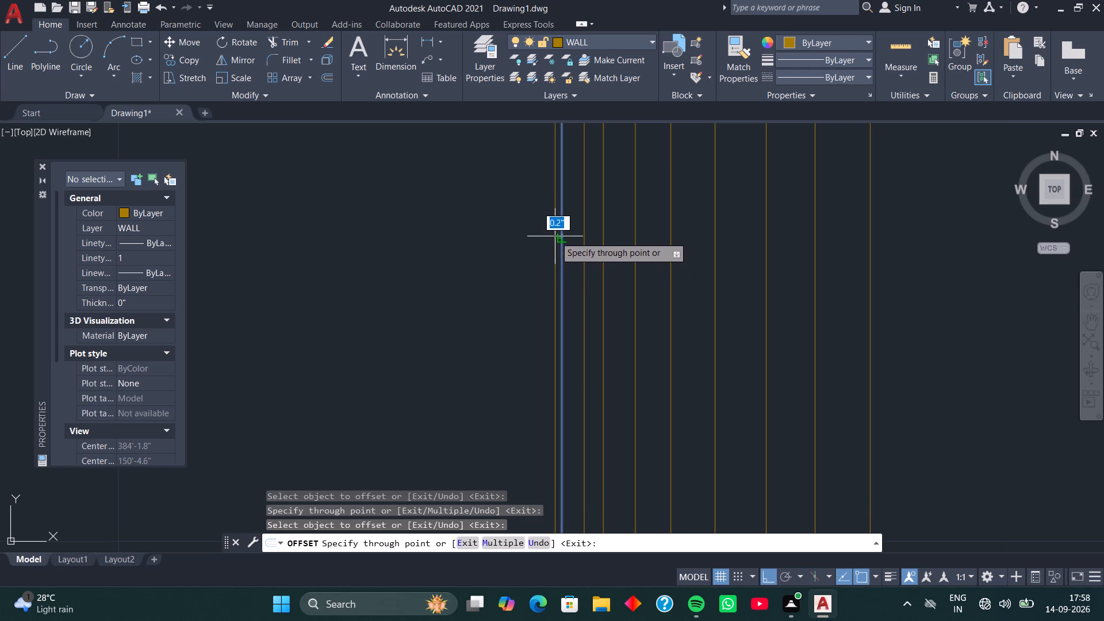
{"action": "left_click", "coordinate": [550, 235]}
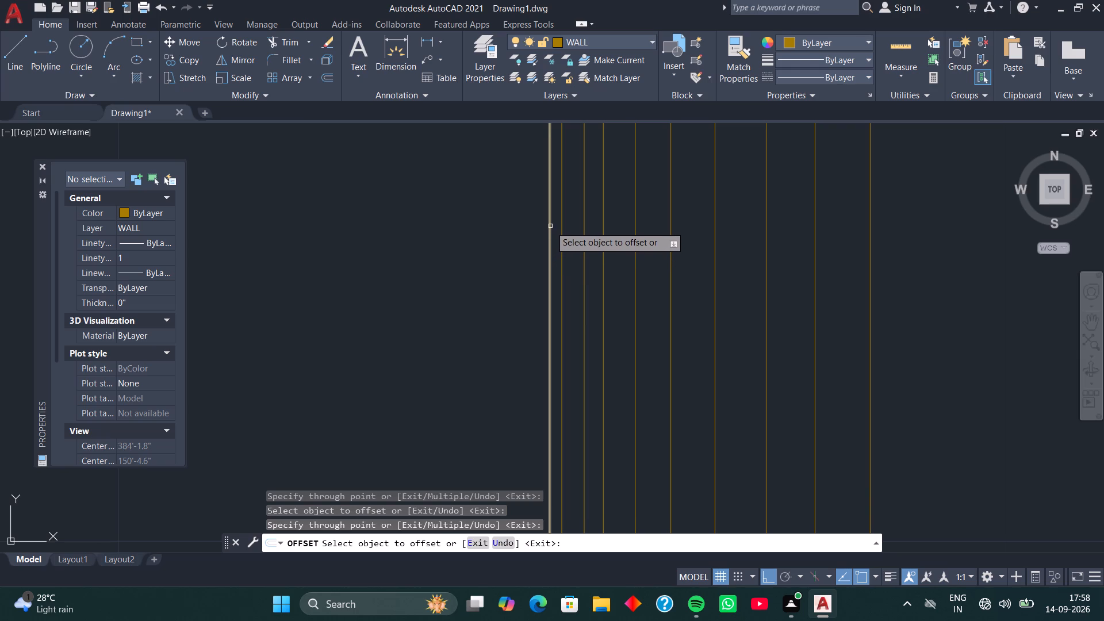
{"action": "left_click", "coordinate": [550, 226]}
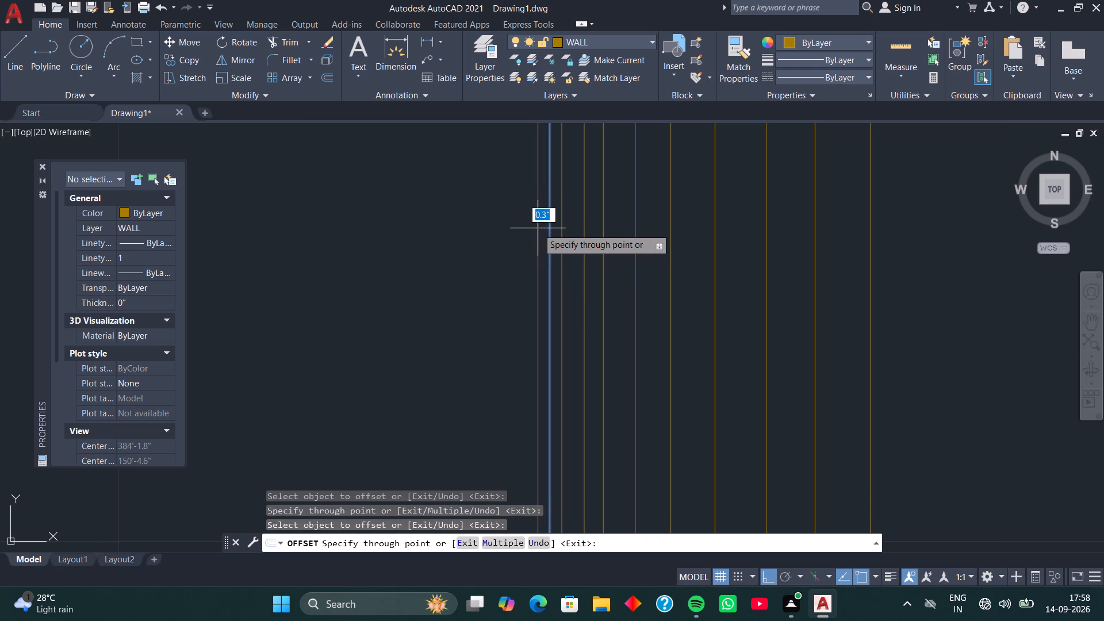
{"action": "left_click", "coordinate": [538, 229]}
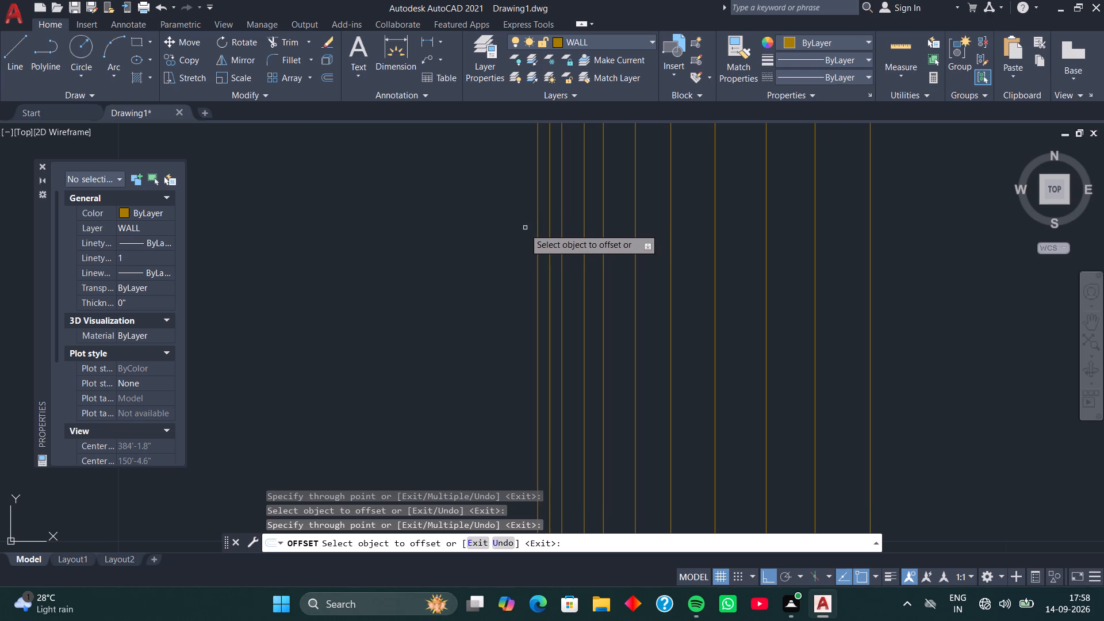
{"action": "left_click", "coordinate": [537, 235]}
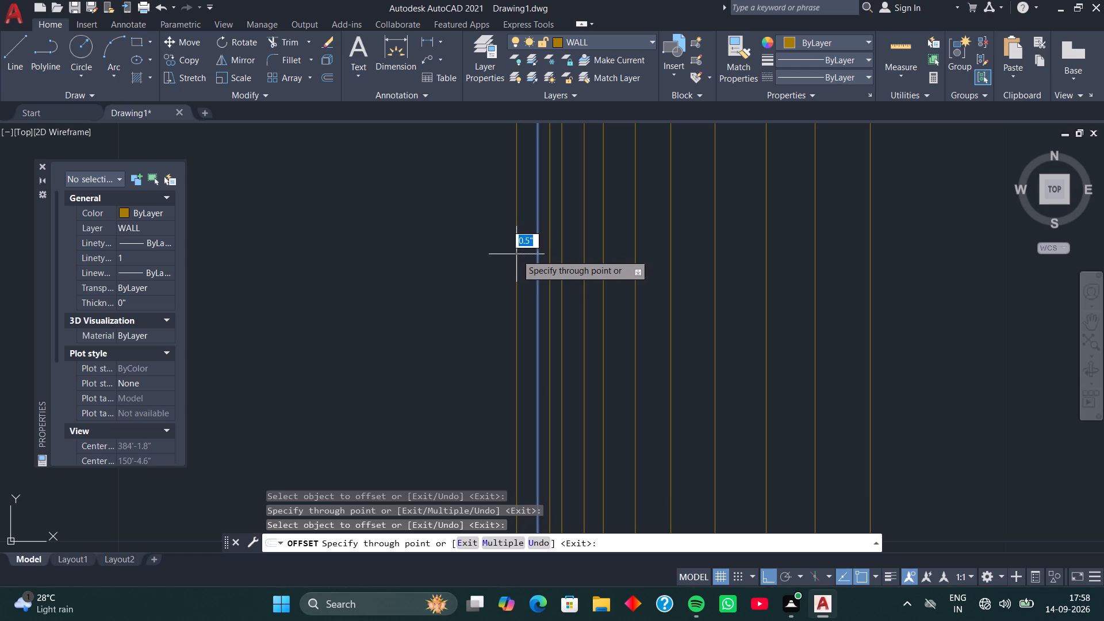
{"action": "left_click", "coordinate": [516, 251]}
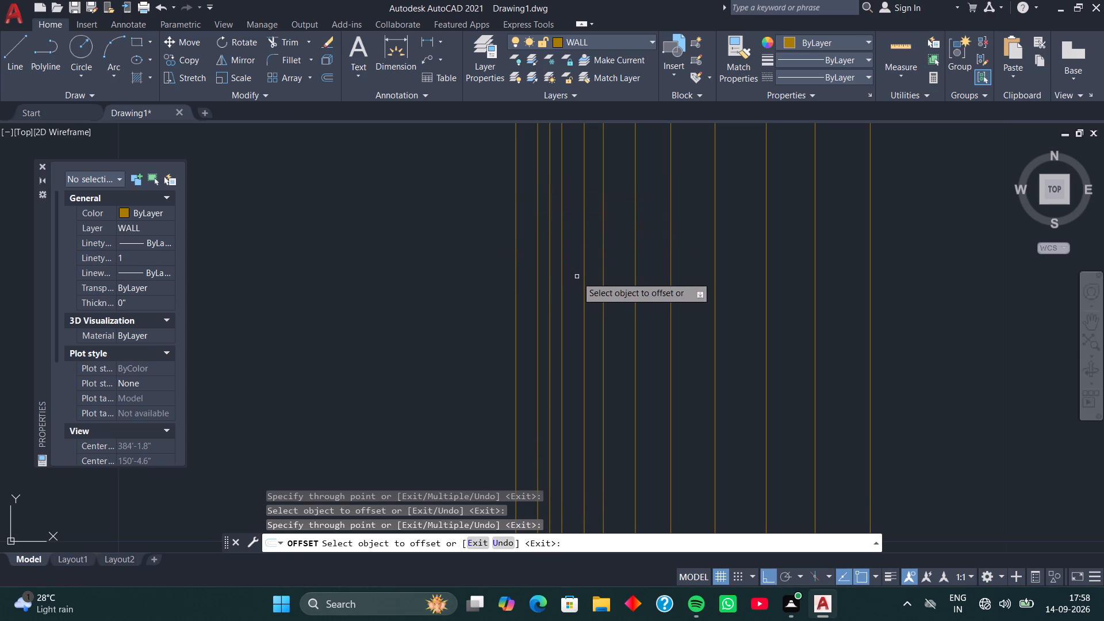
Offset the line left of the gap line about 1.2" leftward, and offset the line right of the gap line leftward beyond the leftmost line.
{"action": "left_click", "coordinate": [605, 269]}
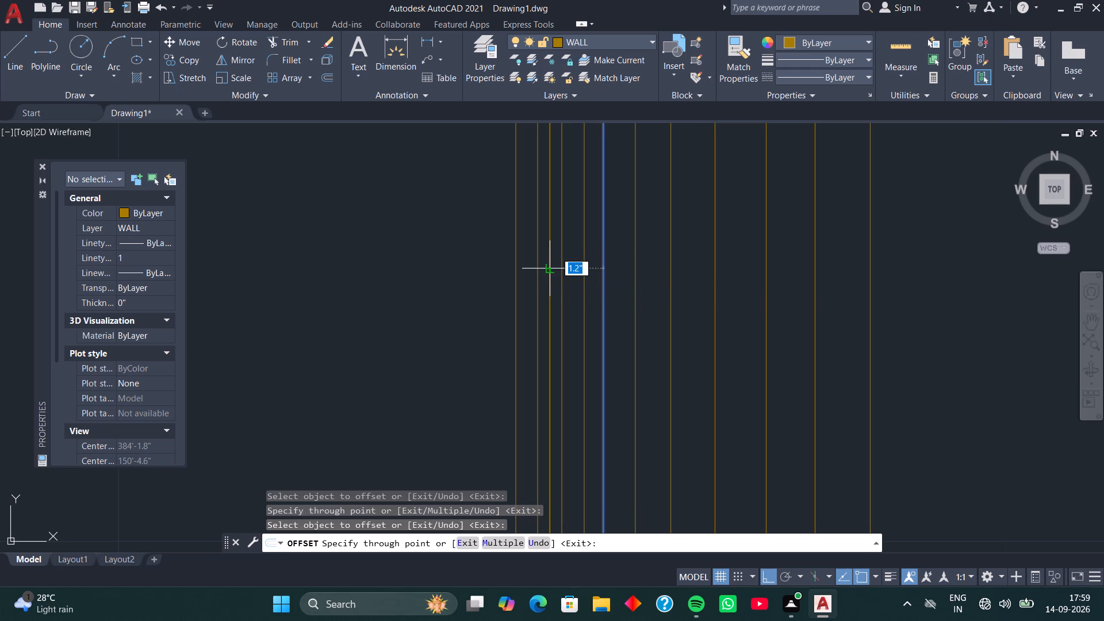
{"action": "left_click", "coordinate": [554, 270]}
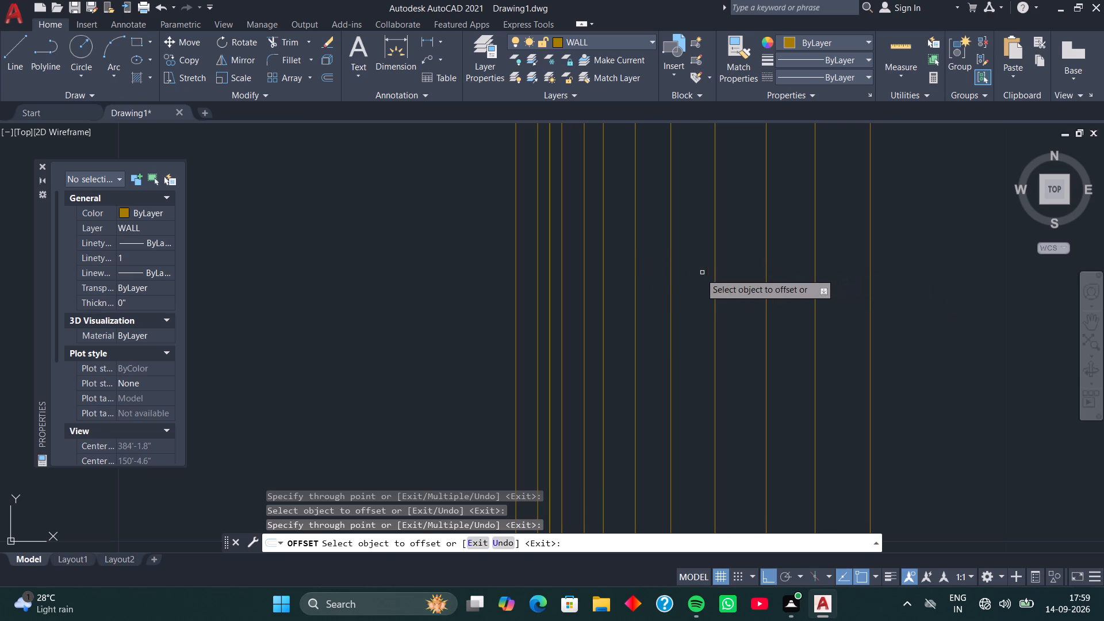
{"action": "left_click", "coordinate": [672, 291]}
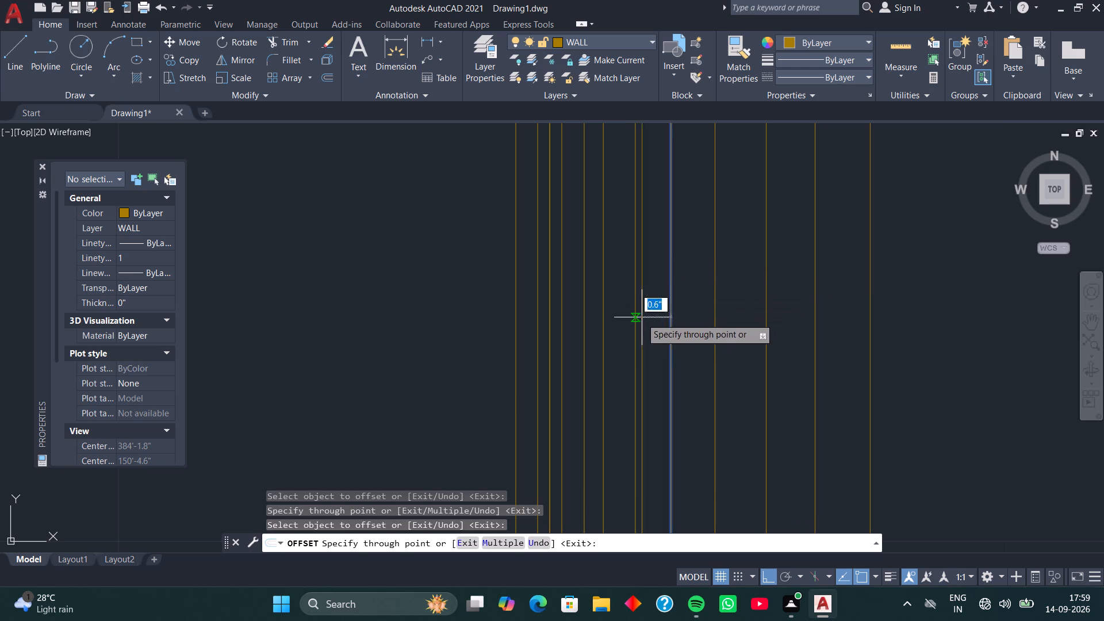
{"action": "scroll", "coordinate": [627, 333], "scroll_direction": "down", "scroll_amount": 3}
{"action": "scroll", "coordinate": [585, 343], "scroll_direction": "up", "scroll_amount": 4}
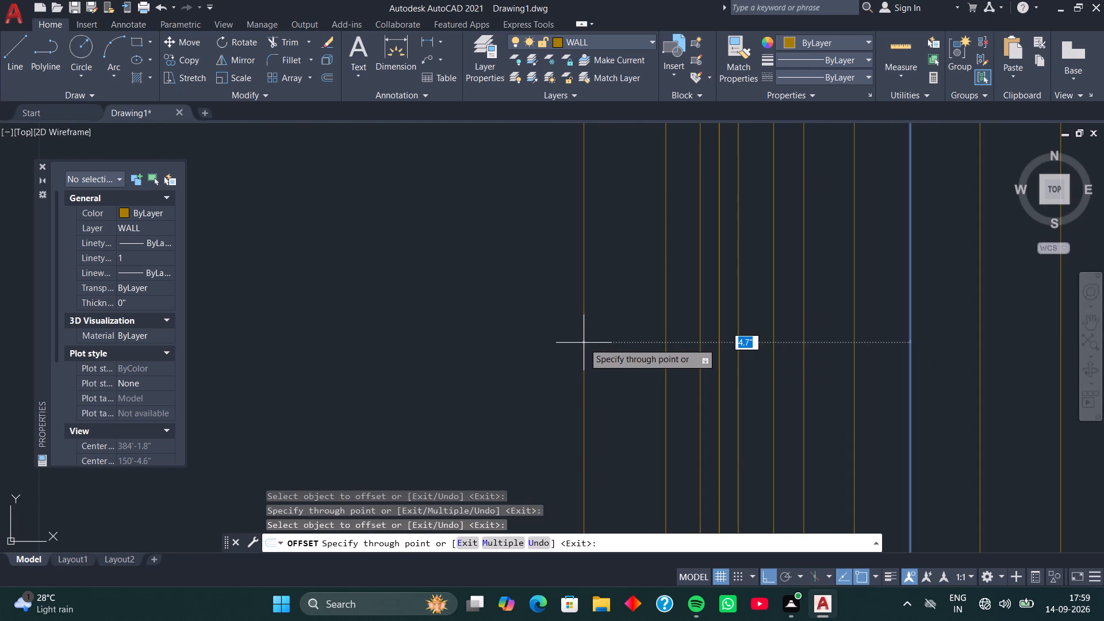
{"action": "left_click", "coordinate": [641, 300]}
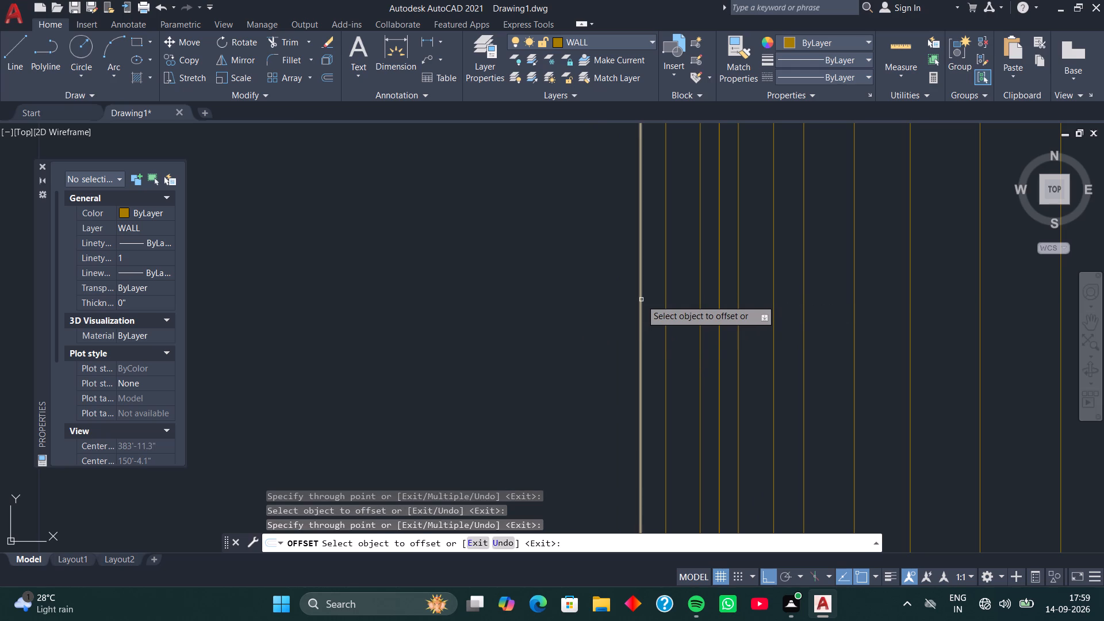
Offset the new leftmost line to the left, and chain five more leftward copies, each about 0.2" apart.
{"action": "left_click", "coordinate": [641, 300]}
{"action": "left_click", "coordinate": [628, 301]}
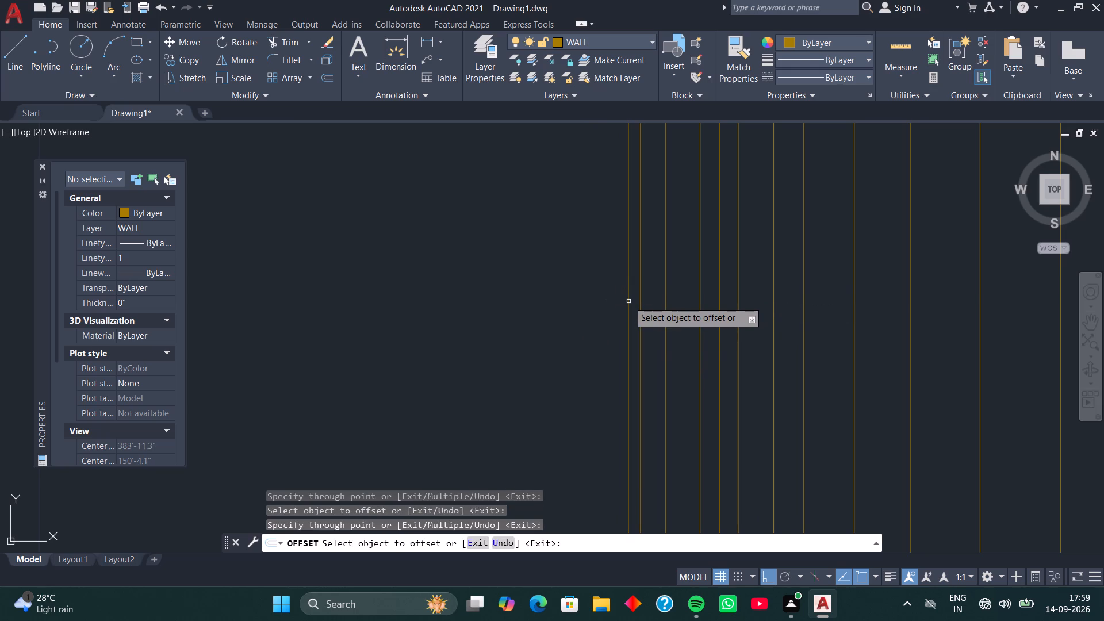
{"action": "left_click", "coordinate": [628, 302]}
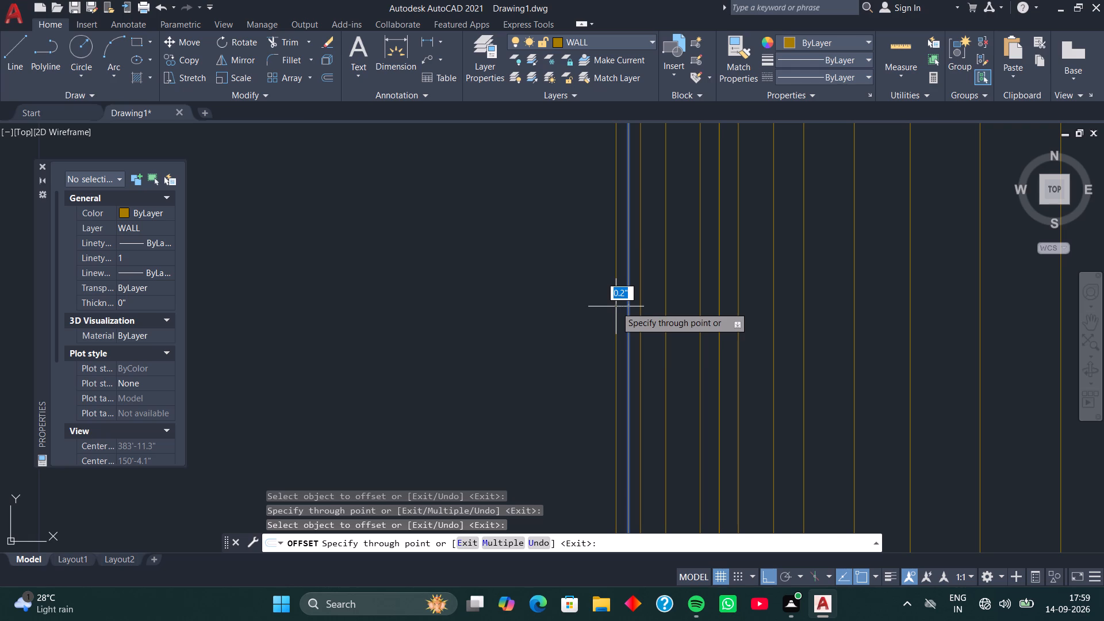
{"action": "left_click", "coordinate": [616, 306]}
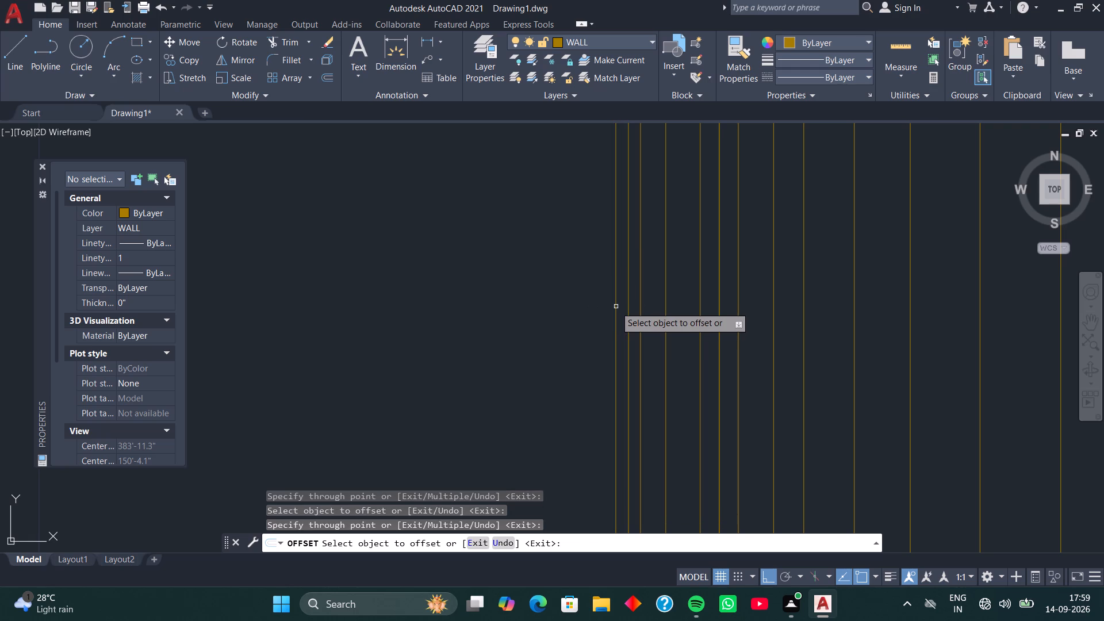
{"action": "left_click", "coordinate": [615, 307]}
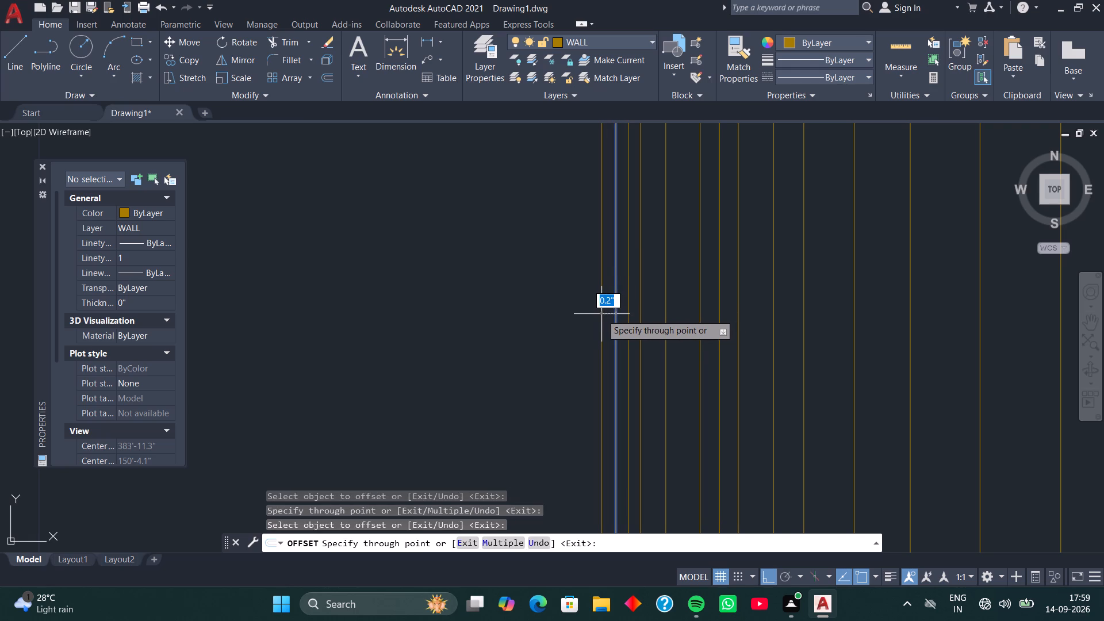
{"action": "left_click", "coordinate": [601, 314]}
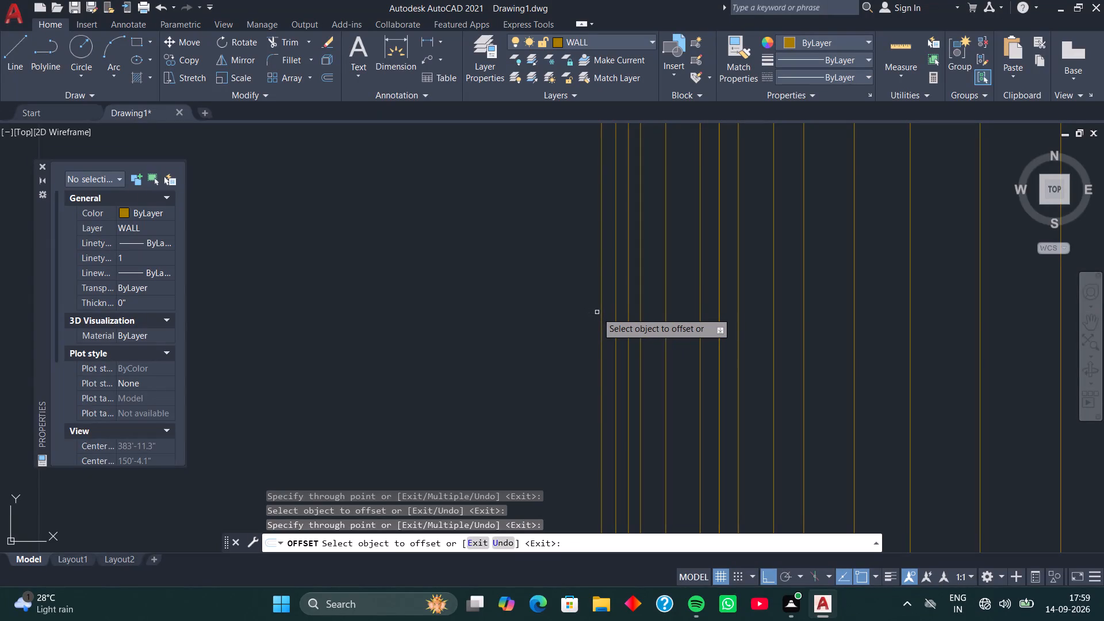
{"action": "left_click", "coordinate": [603, 311]}
{"action": "left_click", "coordinate": [589, 309]}
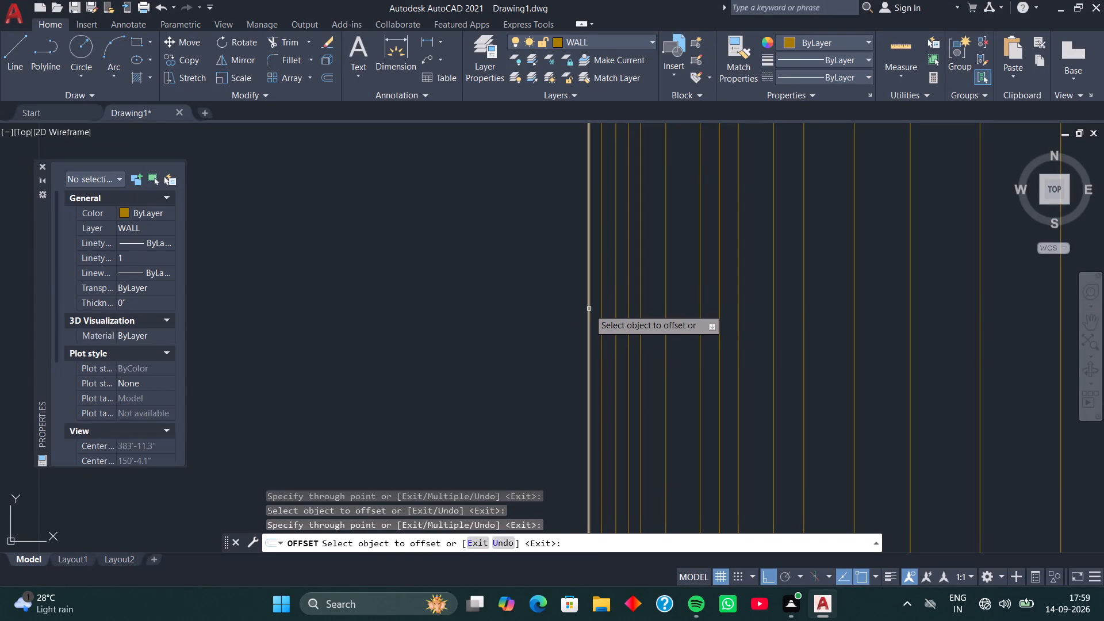
{"action": "left_click", "coordinate": [589, 309]}
{"action": "left_click", "coordinate": [577, 309]}
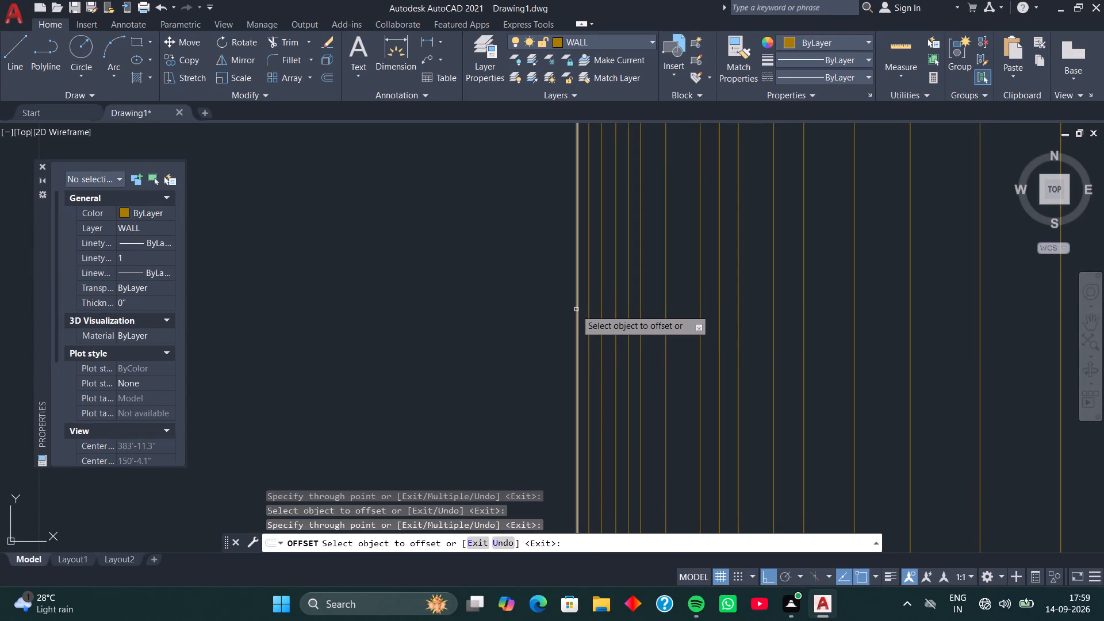
{"action": "left_click", "coordinate": [574, 309]}
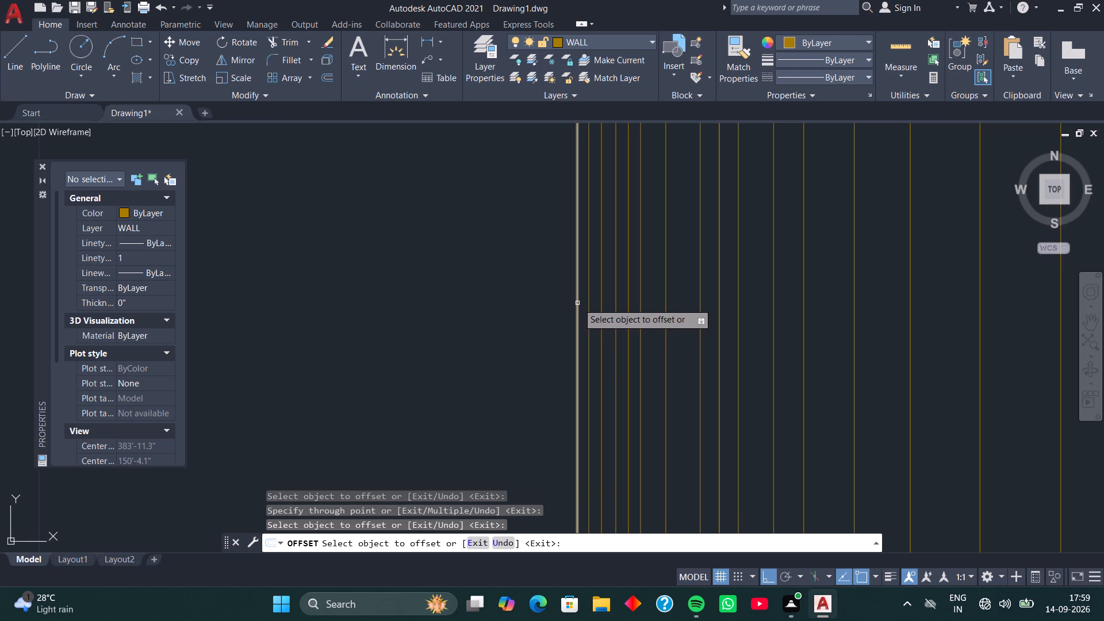
{"action": "left_click", "coordinate": [578, 303]}
{"action": "left_click", "coordinate": [565, 302]}
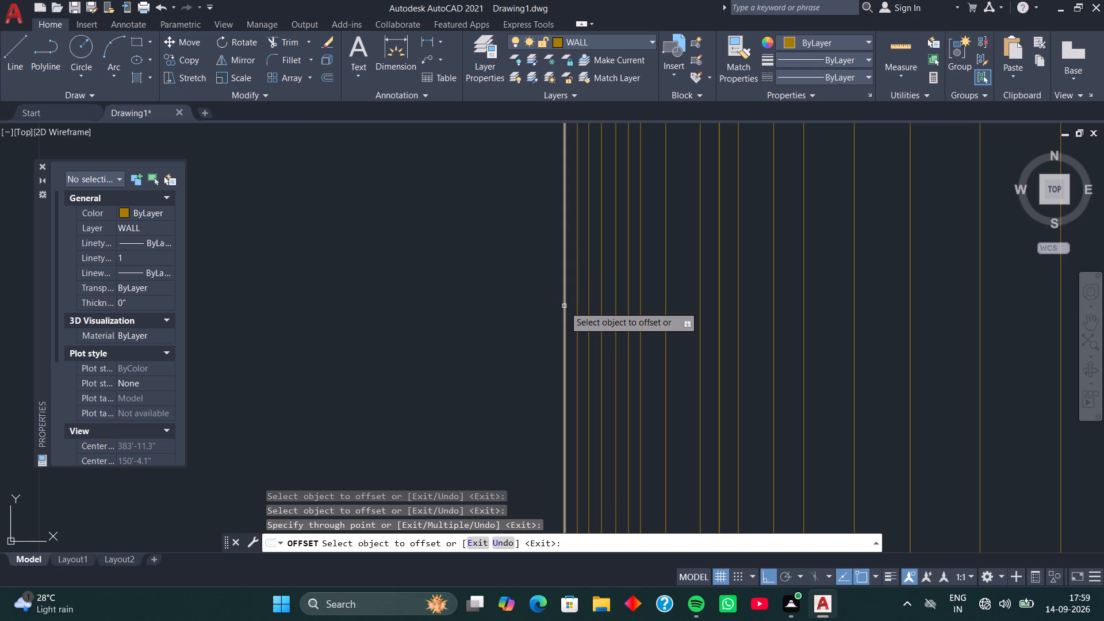
Offset the series' starting line about 1.3" leftward beyond the leftmost copy, and chain two more leftward copies, about 0.1" and 0.3" apart.
{"action": "left_click", "coordinate": [642, 304]}
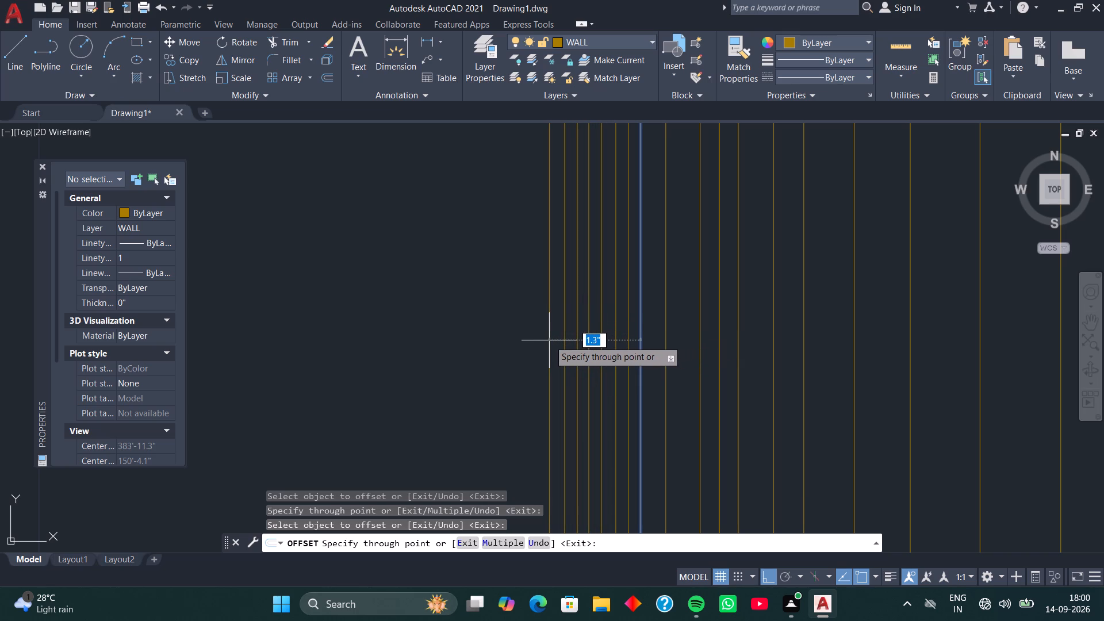
{"action": "left_click", "coordinate": [549, 340]}
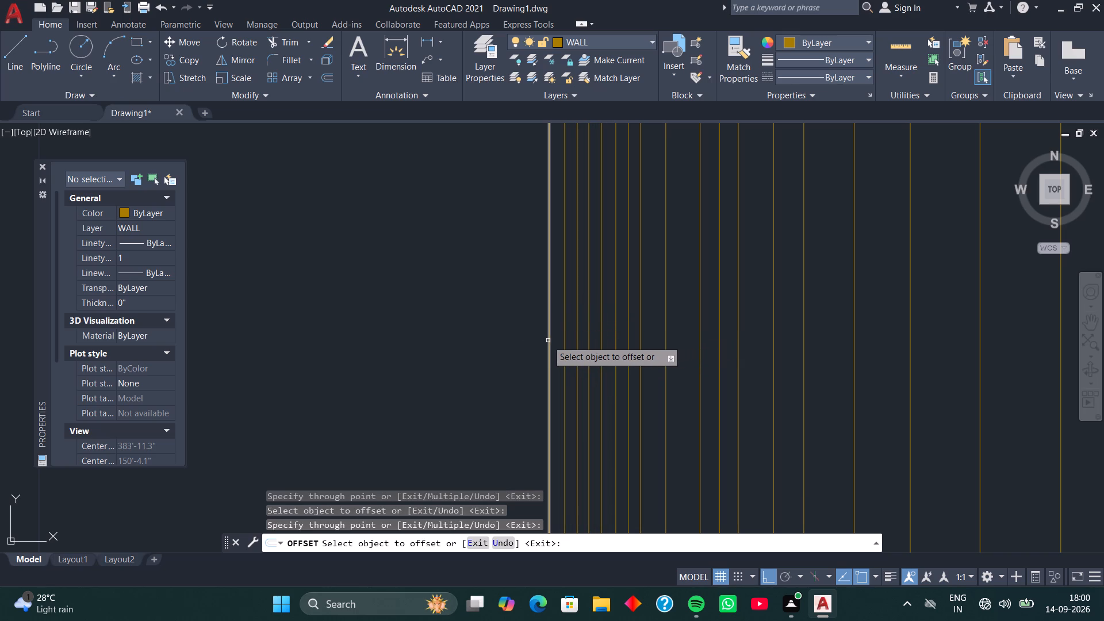
{"action": "left_click", "coordinate": [547, 340]}
{"action": "left_click", "coordinate": [540, 335]}
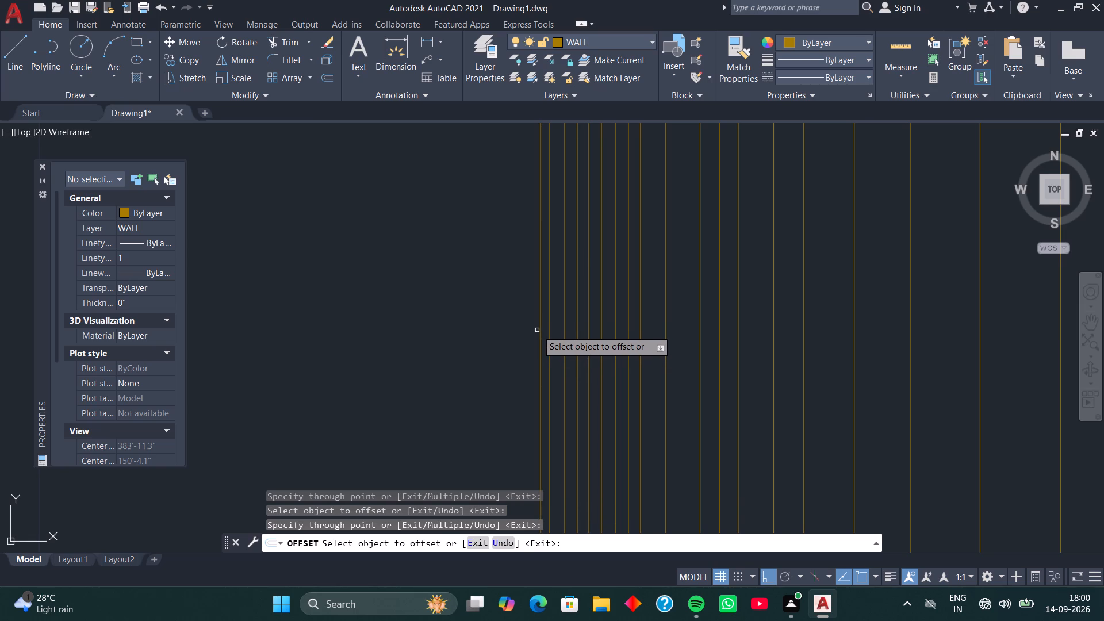
{"action": "left_click", "coordinate": [539, 335]}
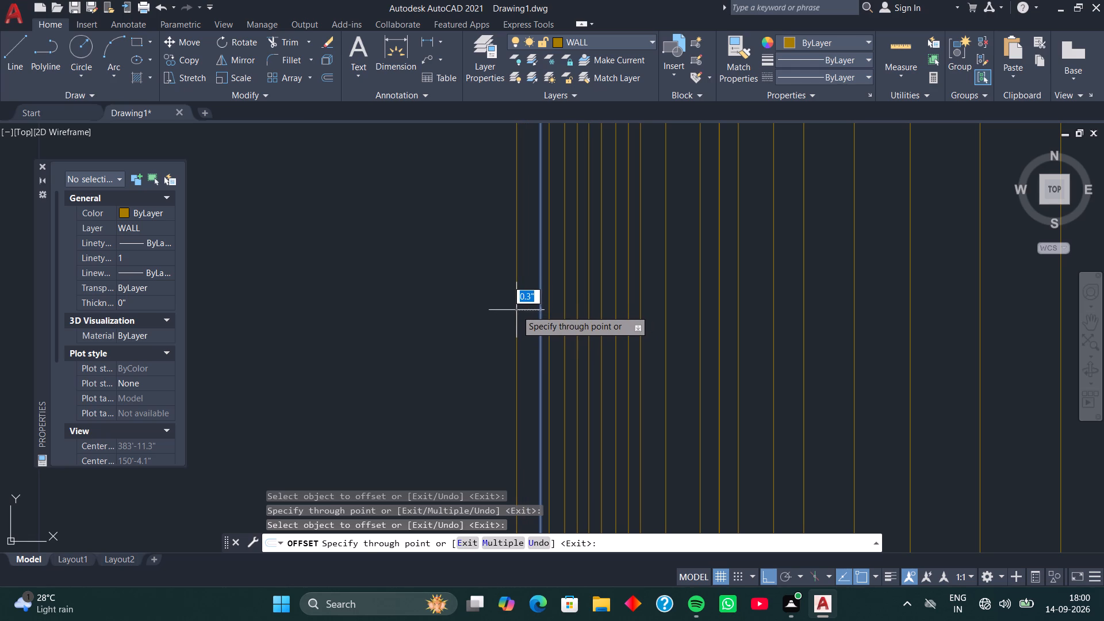
{"action": "left_click", "coordinate": [516, 310]}
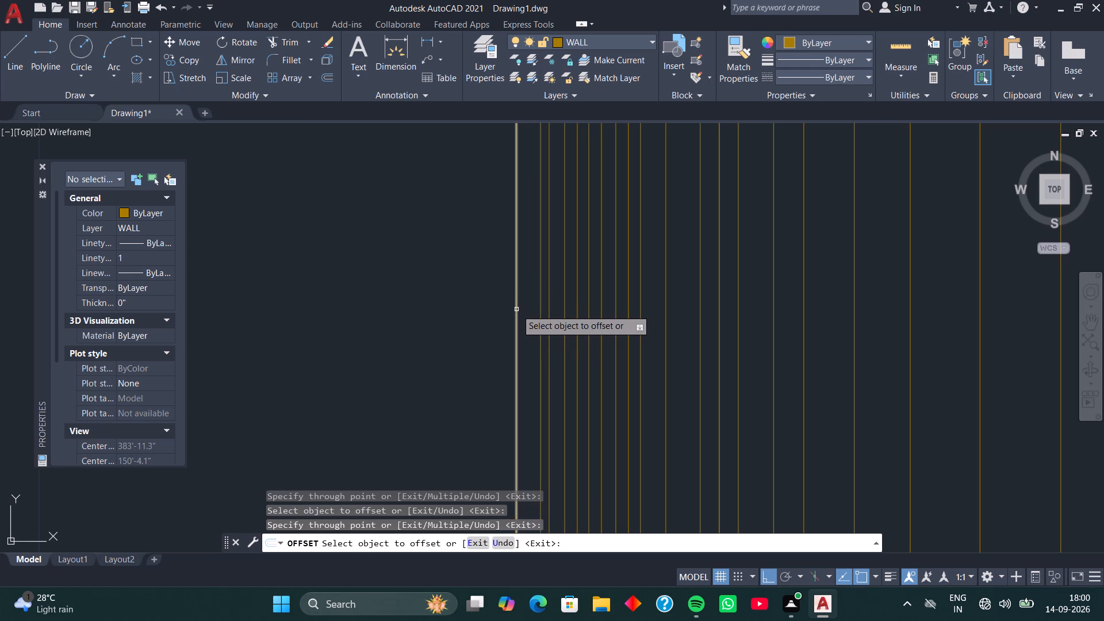
Offset the leftmost line about 0.2" rightward to fill the gap, and offset a line inside the series about 1.1" leftward beyond its left end.
{"action": "left_click", "coordinate": [516, 309]}
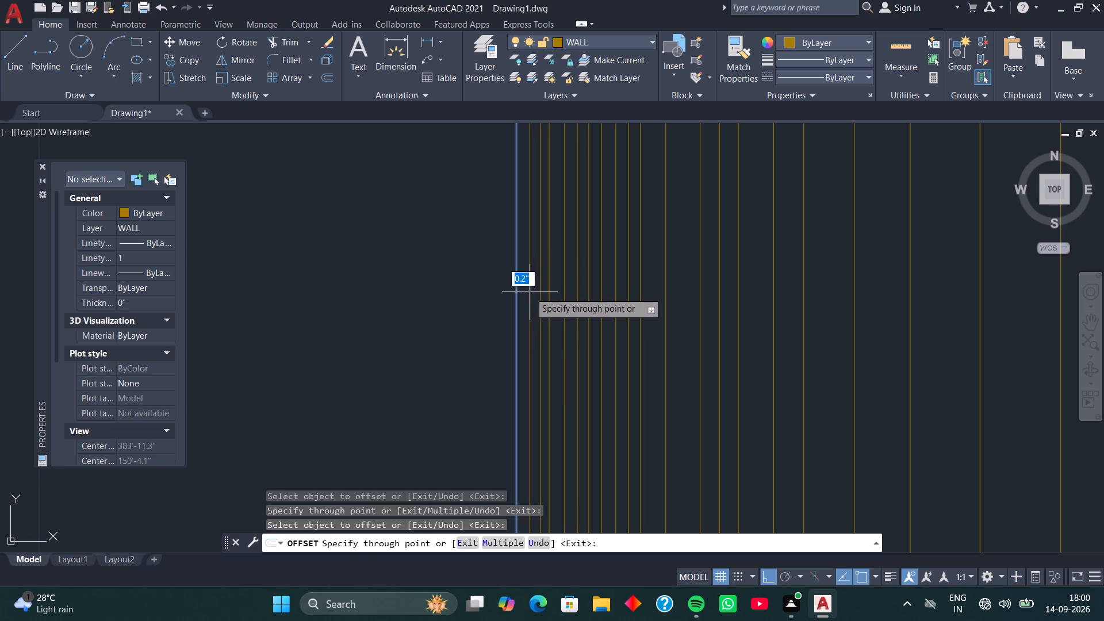
{"action": "left_click", "coordinate": [530, 292]}
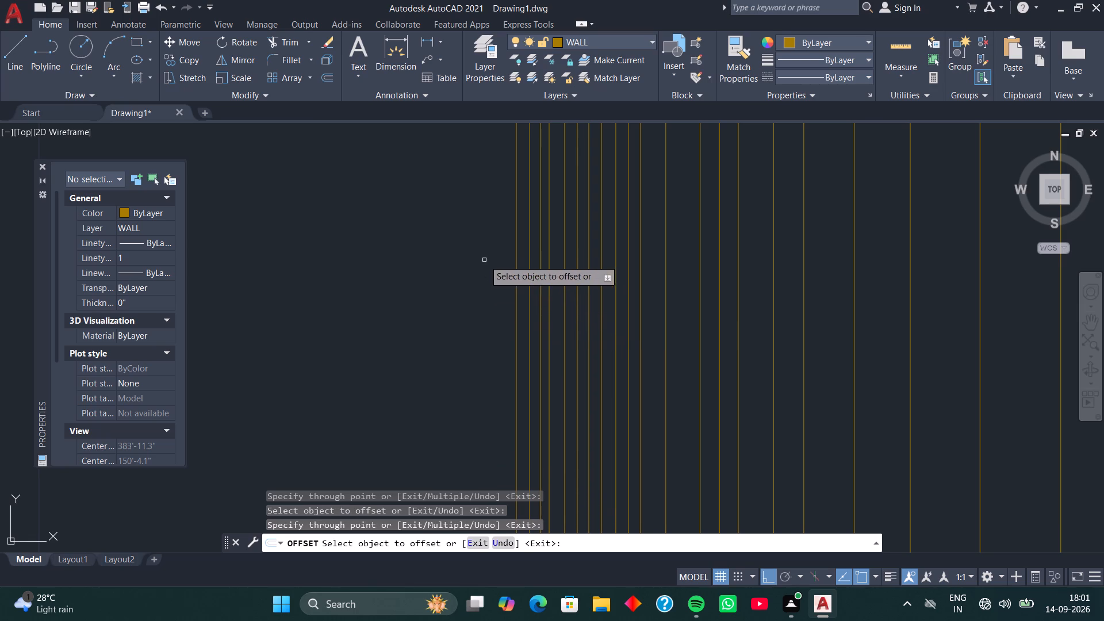
{"action": "left_click", "coordinate": [578, 244]}
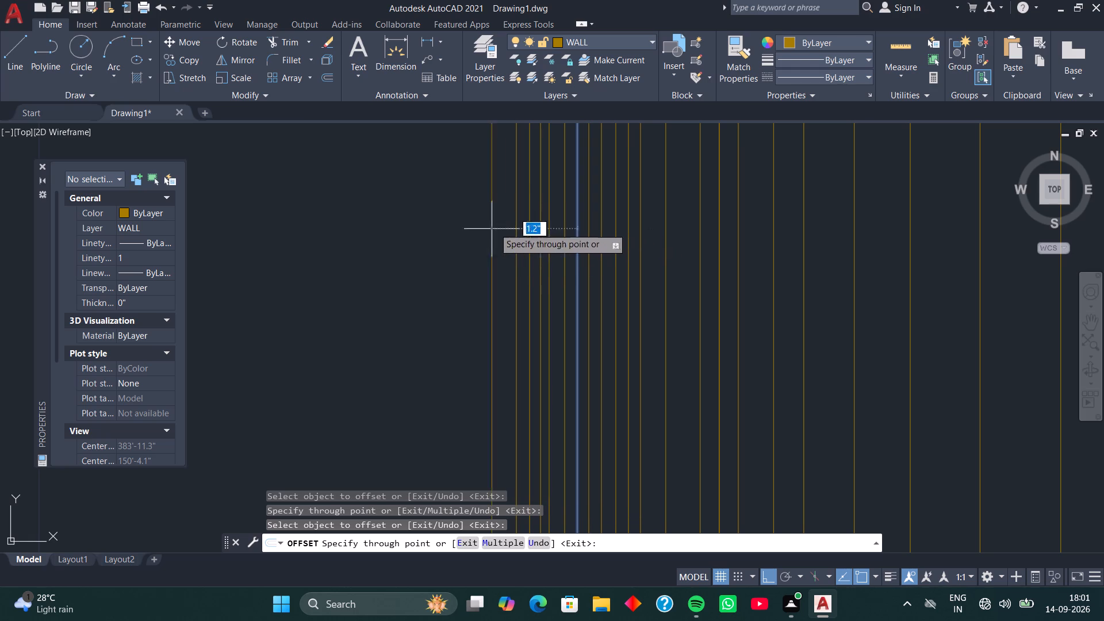
{"action": "left_click", "coordinate": [503, 207]}
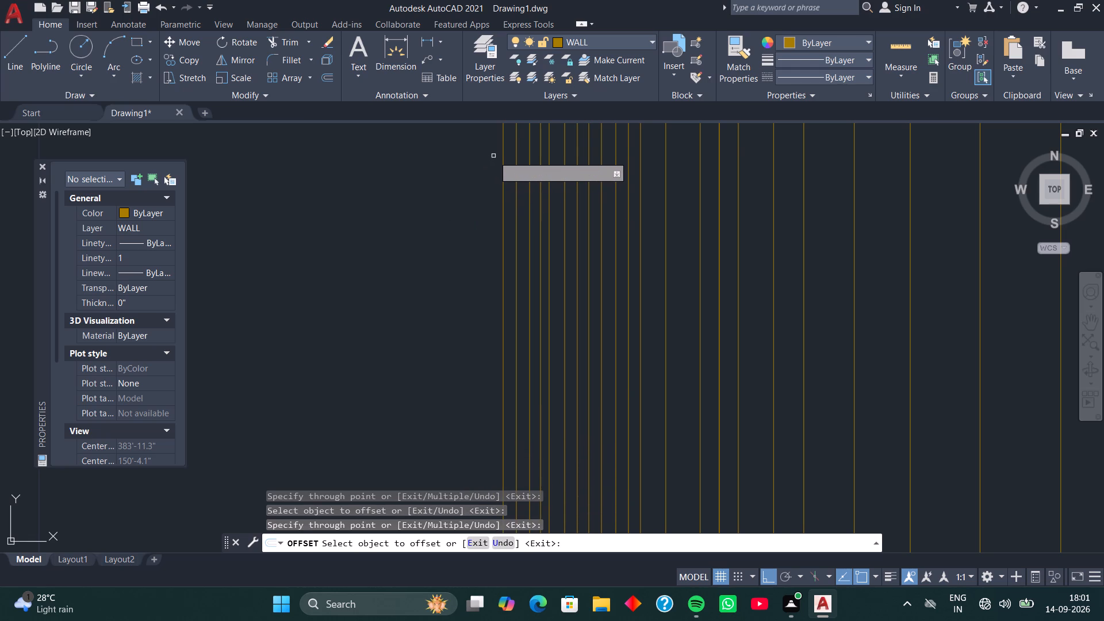
Offset the second line from the left about 0.5" leftward, chain a copy about 0.2" further, and offset the same source line beyond both copies.
{"action": "left_click", "coordinate": [522, 116]}
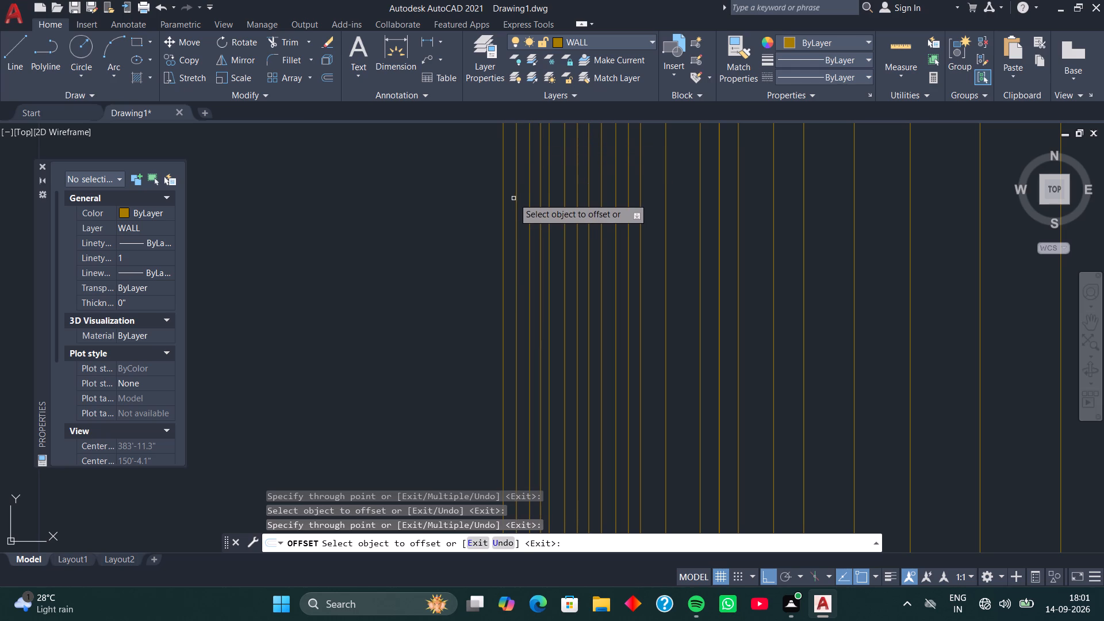
{"action": "left_click", "coordinate": [515, 184]}
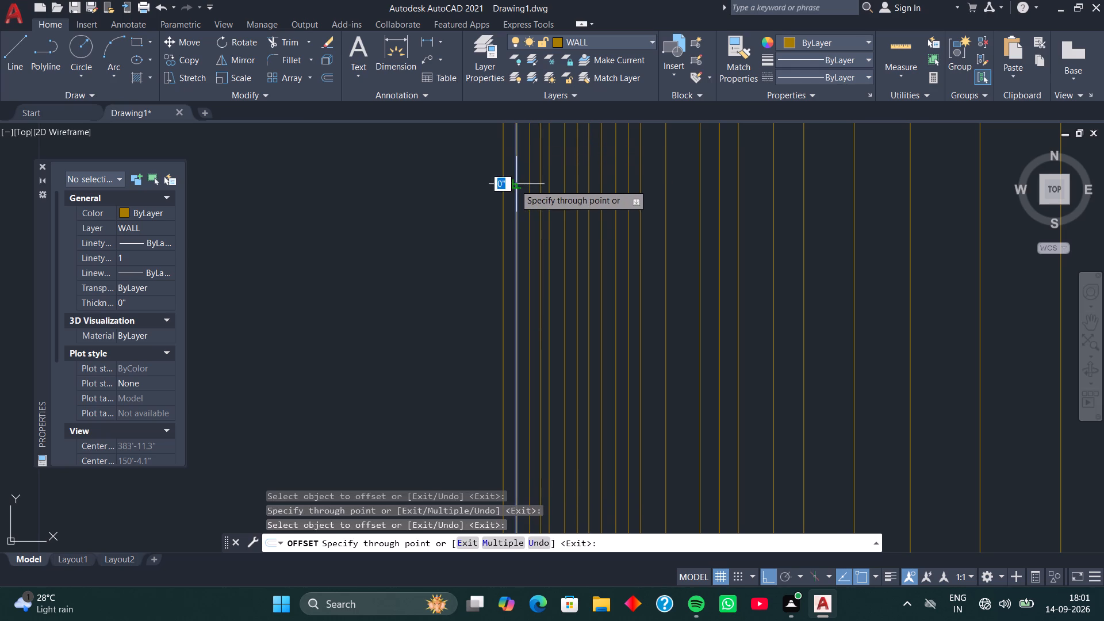
{"action": "left_click", "coordinate": [484, 200]}
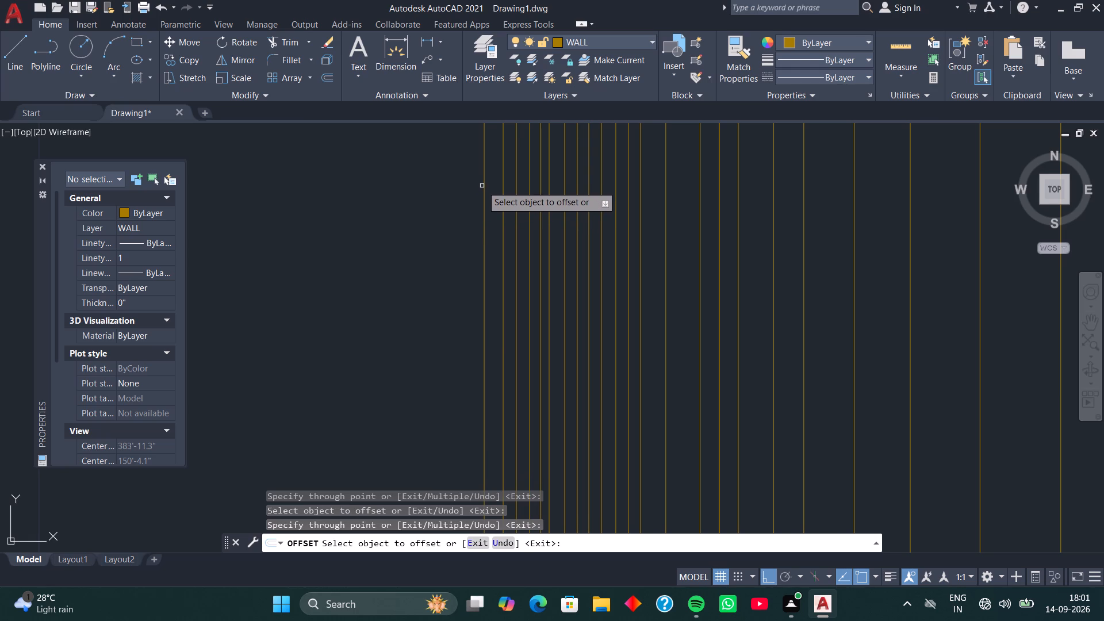
{"action": "left_click", "coordinate": [484, 184]}
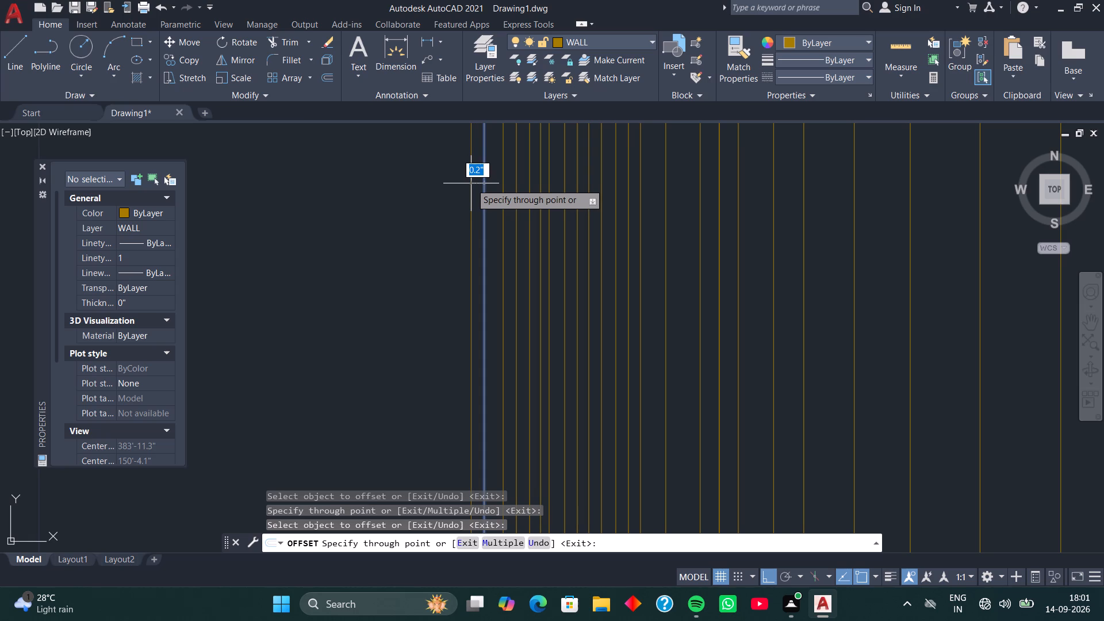
{"action": "left_click", "coordinate": [471, 183]}
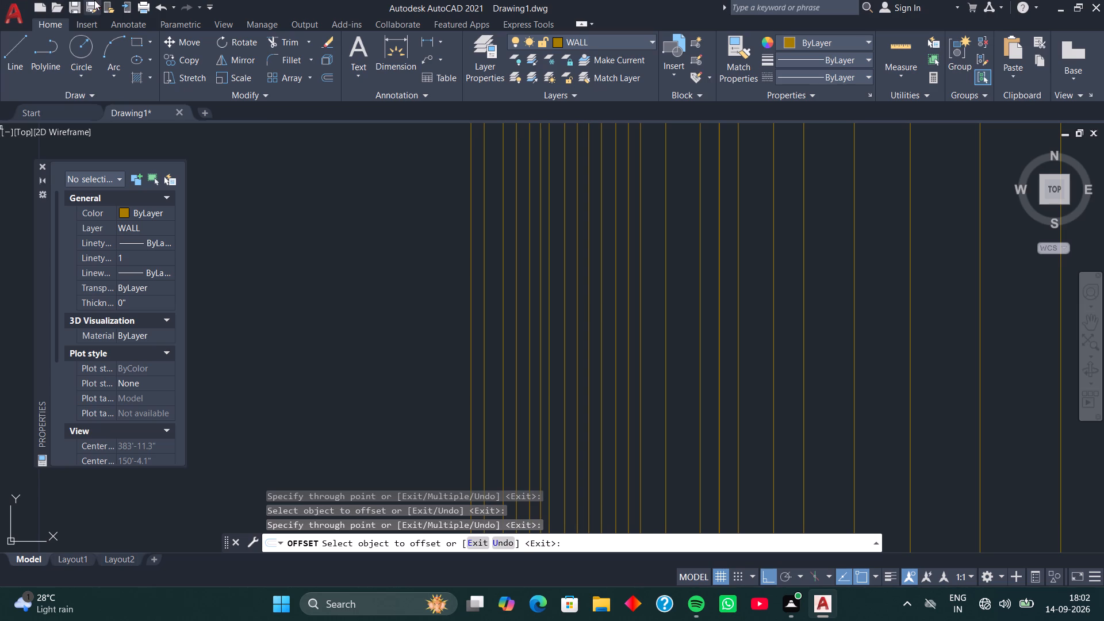
{"action": "double_click", "coordinate": [323, 264]}
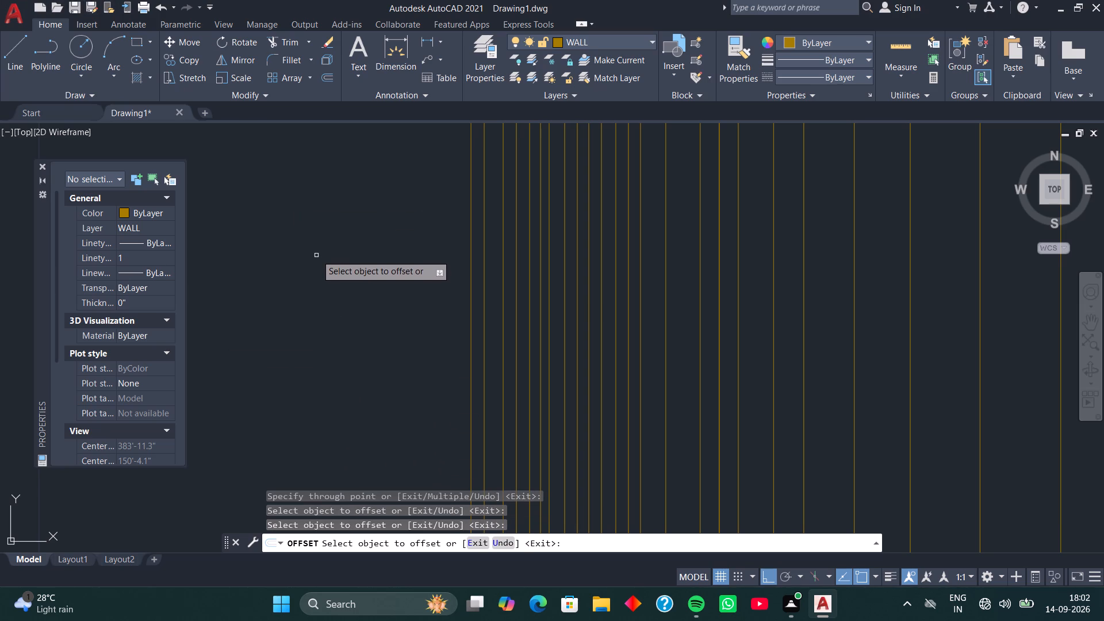
{"action": "left_click", "coordinate": [517, 291]}
{"action": "left_click", "coordinate": [452, 300]}
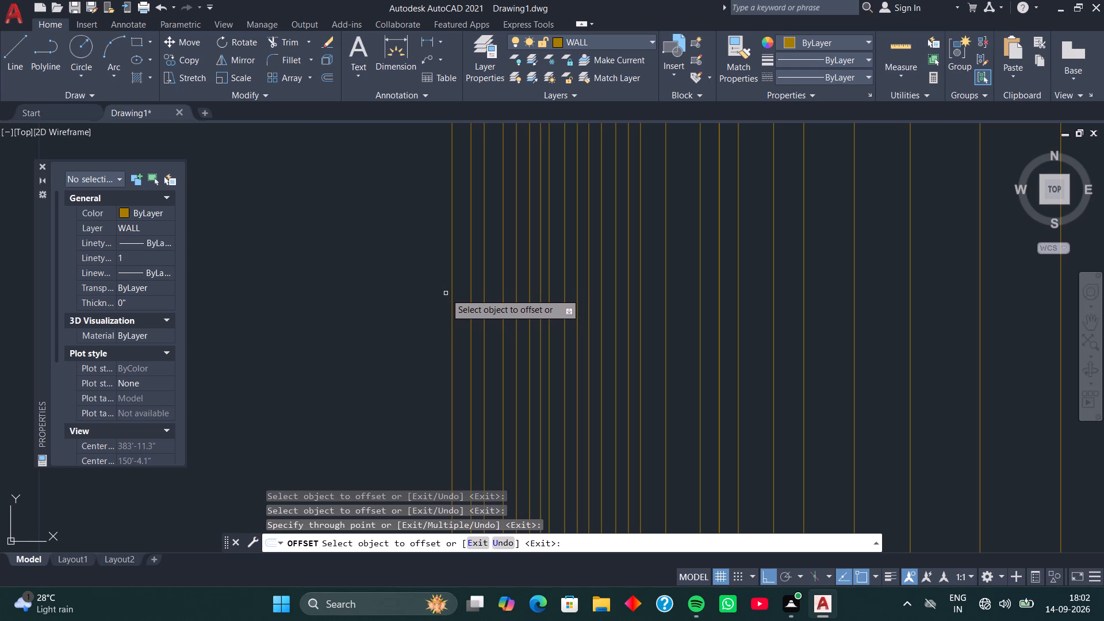
Offset the third line from the left about 0.2" rightward into the gap, and offset that copy about 0.5" leftward between the two leftmost lines.
{"action": "left_click", "coordinate": [484, 235]}
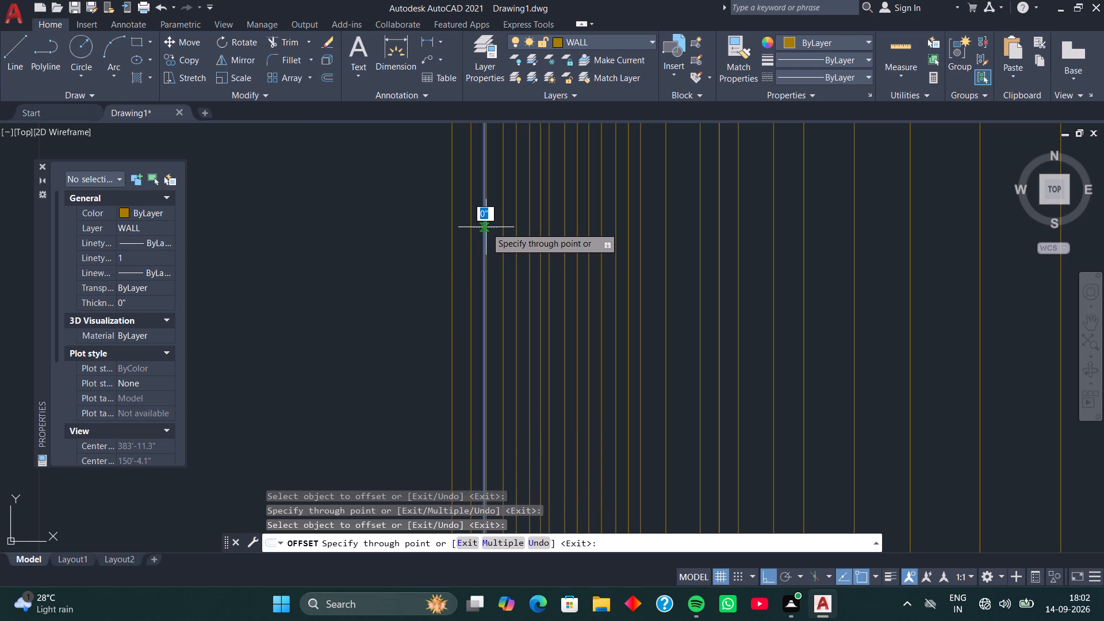
{"action": "scroll", "coordinate": [493, 222], "scroll_direction": "up", "scroll_amount": 2}
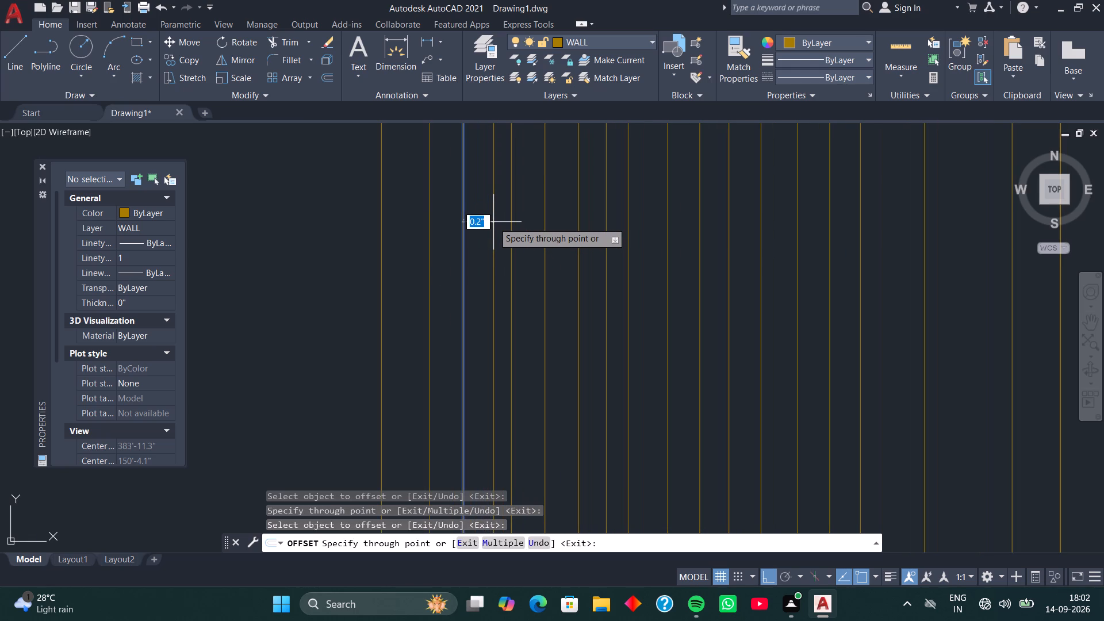
{"action": "left_click", "coordinate": [489, 220]}
{"action": "left_click", "coordinate": [488, 220]}
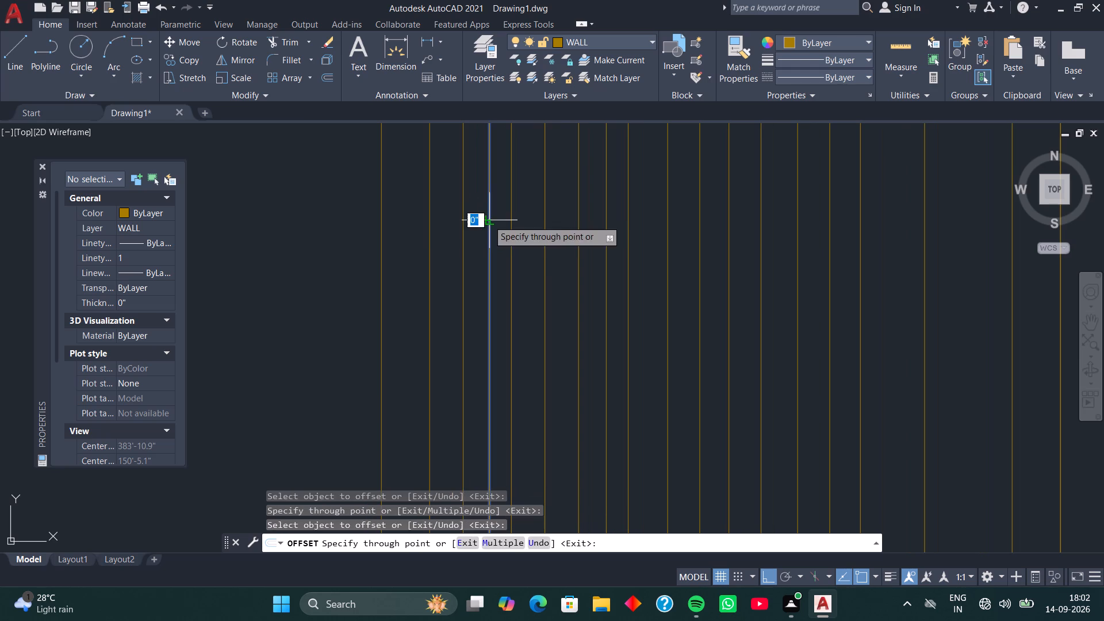
{"action": "left_click", "coordinate": [404, 287]}
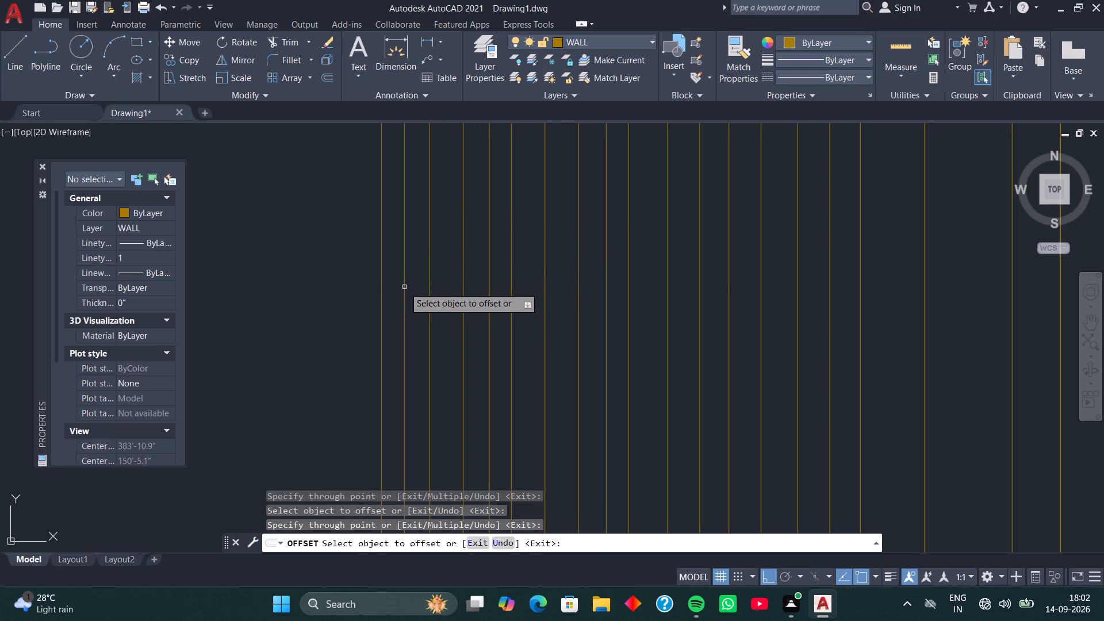
Offset the newest line leftward beyond the series' left end, and chain four more closely spaced leftward copies, the last about 0.1" away.
{"action": "left_click", "coordinate": [404, 286]}
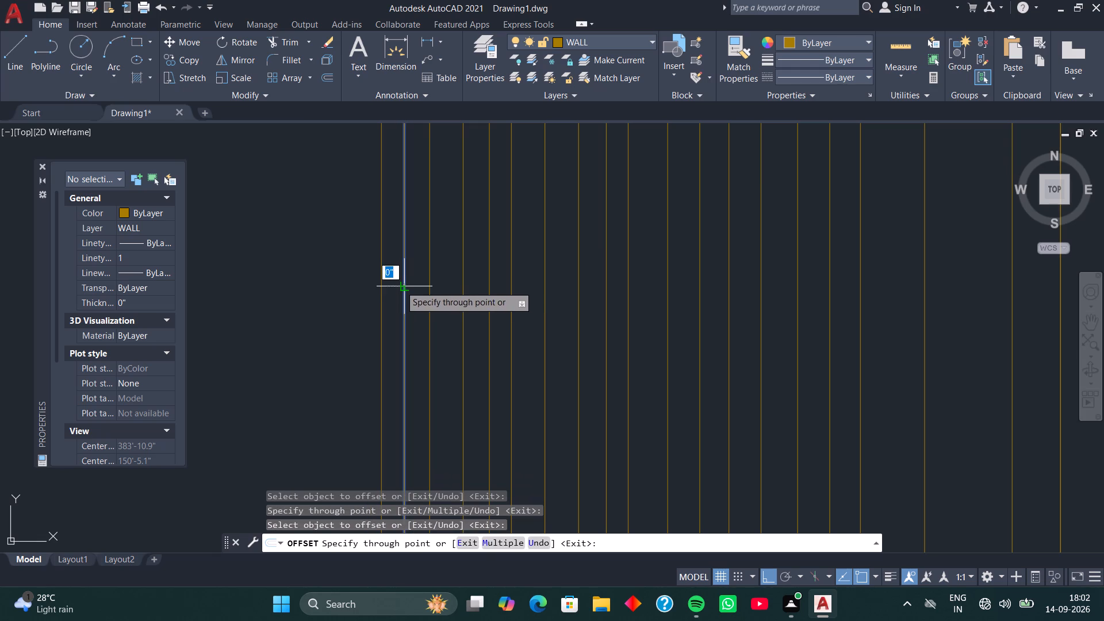
{"action": "left_click", "coordinate": [361, 287]}
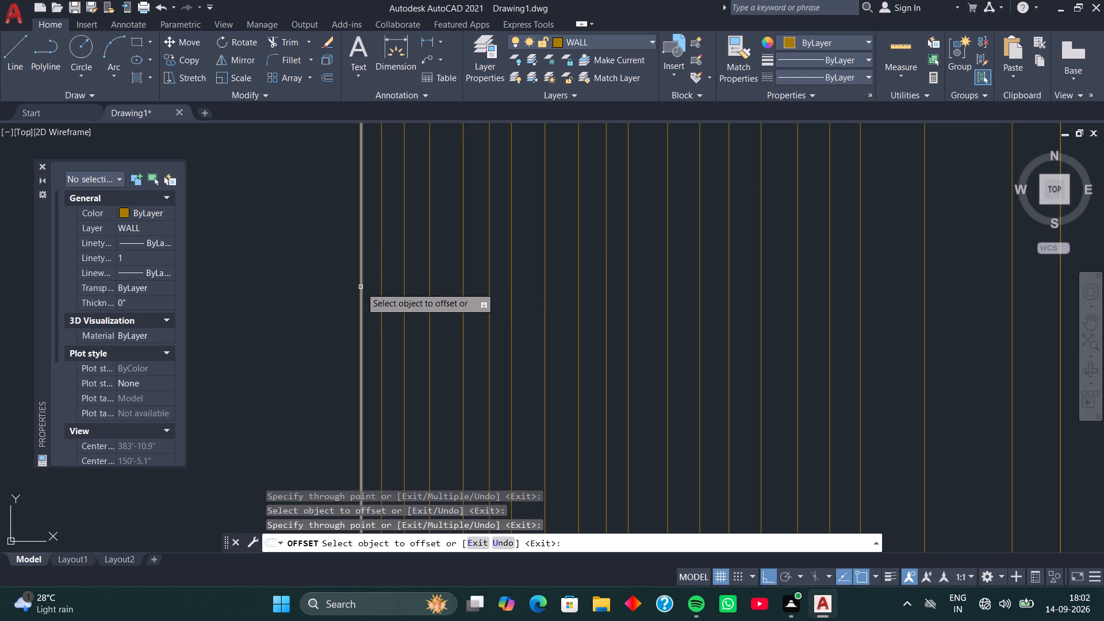
{"action": "left_click", "coordinate": [361, 287]}
{"action": "left_click", "coordinate": [346, 287]}
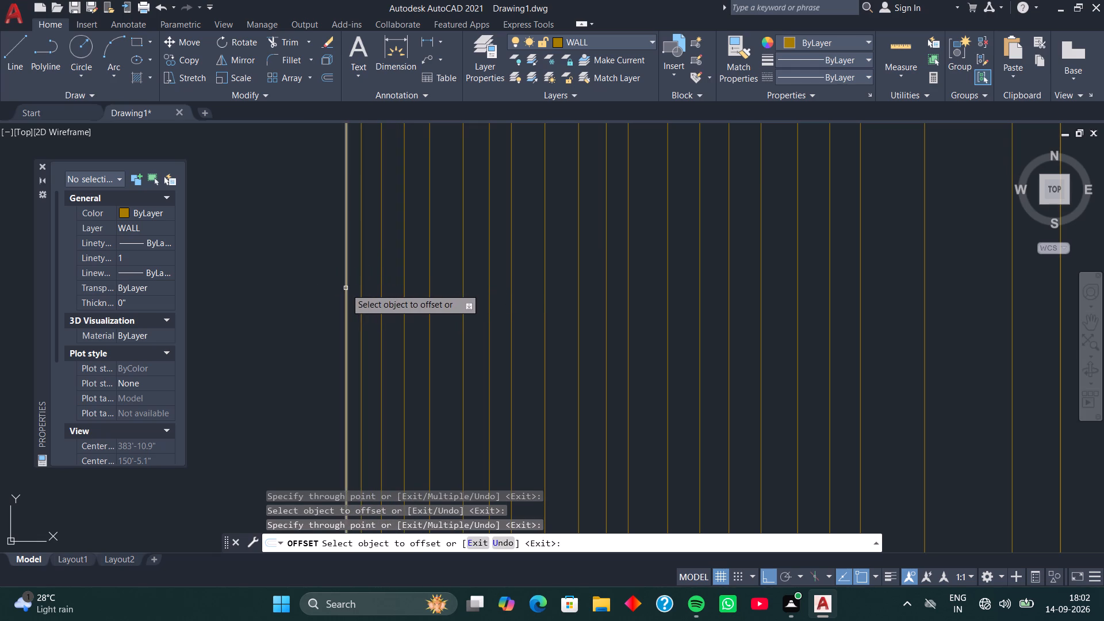
{"action": "left_click", "coordinate": [345, 288]}
{"action": "left_click", "coordinate": [327, 290]}
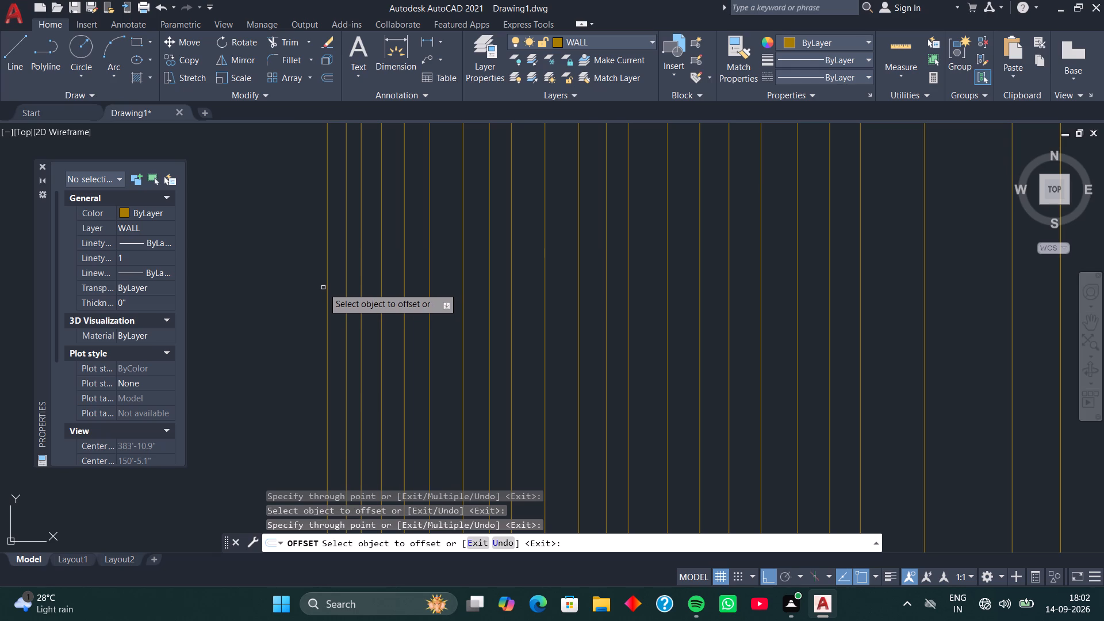
{"action": "left_click", "coordinate": [327, 246]}
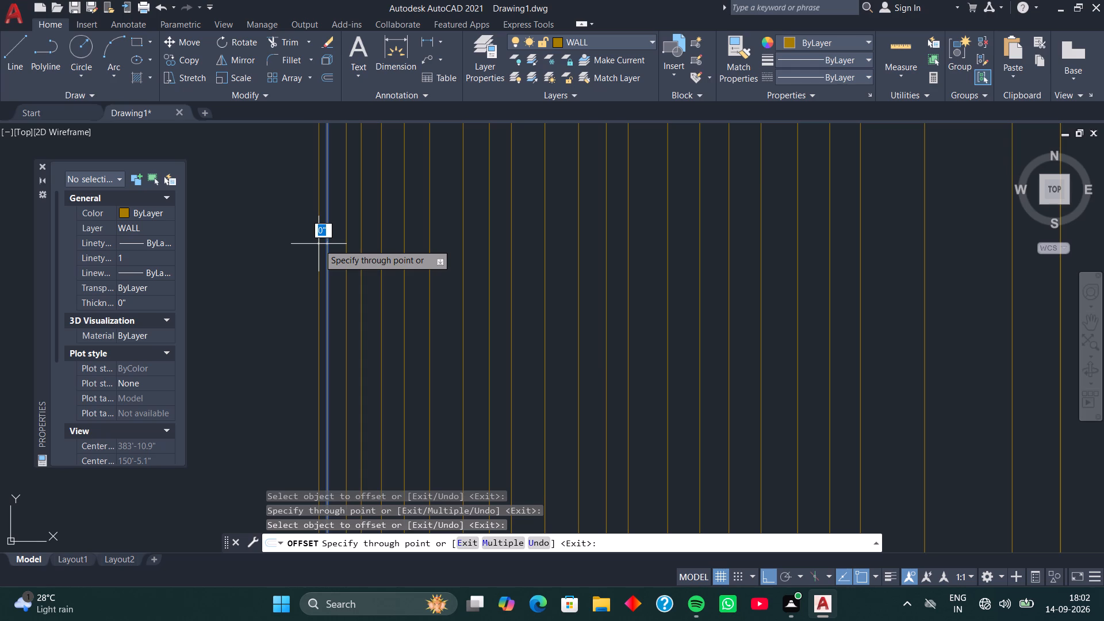
{"action": "left_click", "coordinate": [315, 242]}
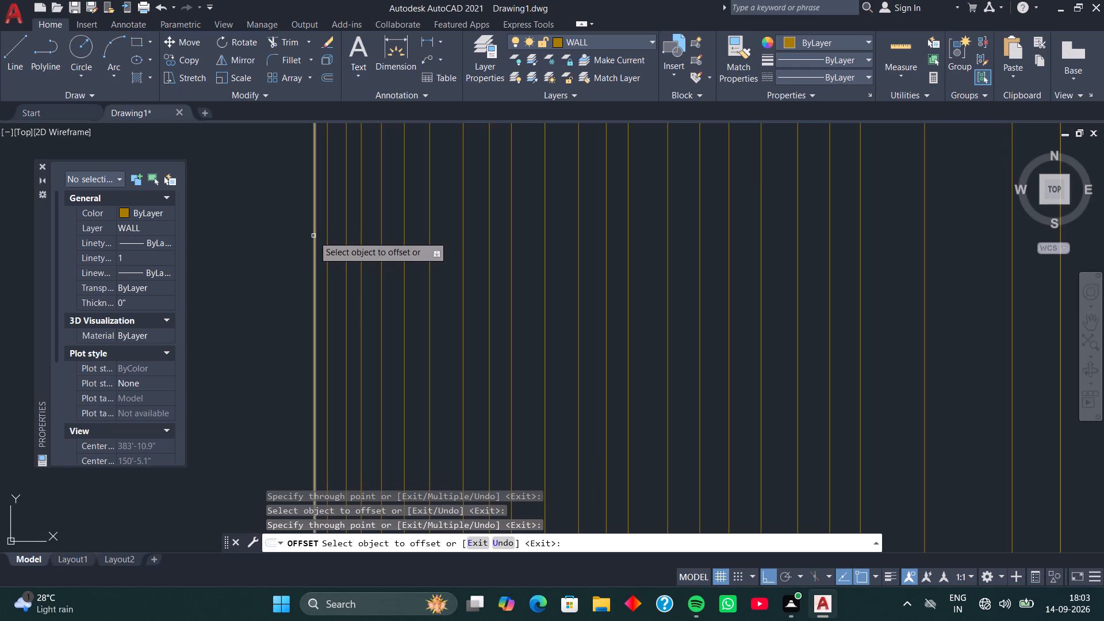
{"action": "left_click", "coordinate": [313, 236]}
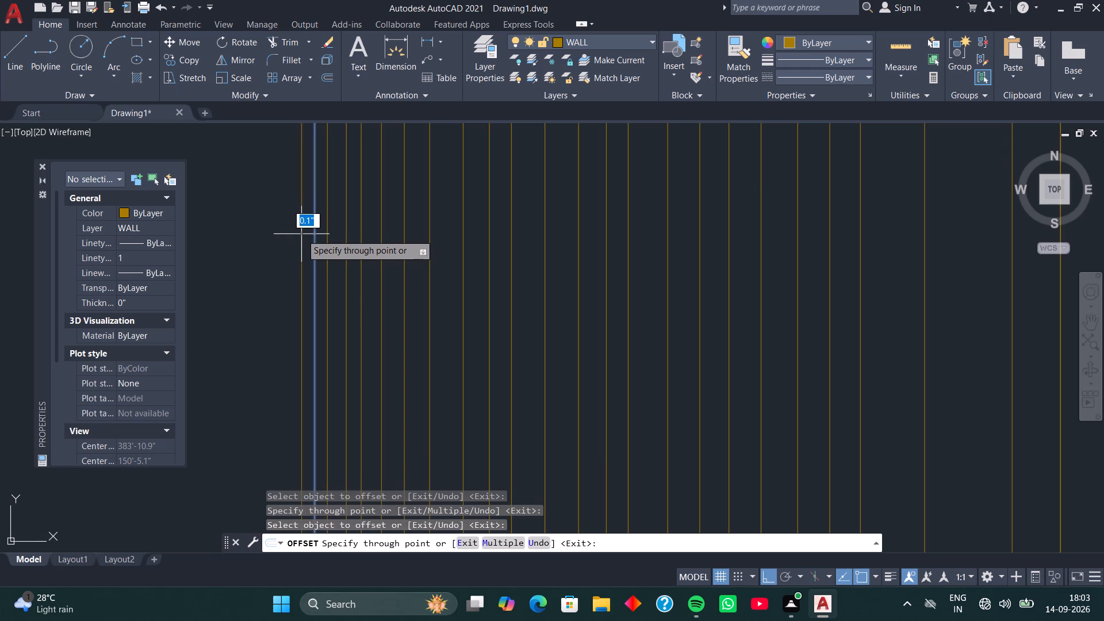
{"action": "left_click", "coordinate": [301, 234]}
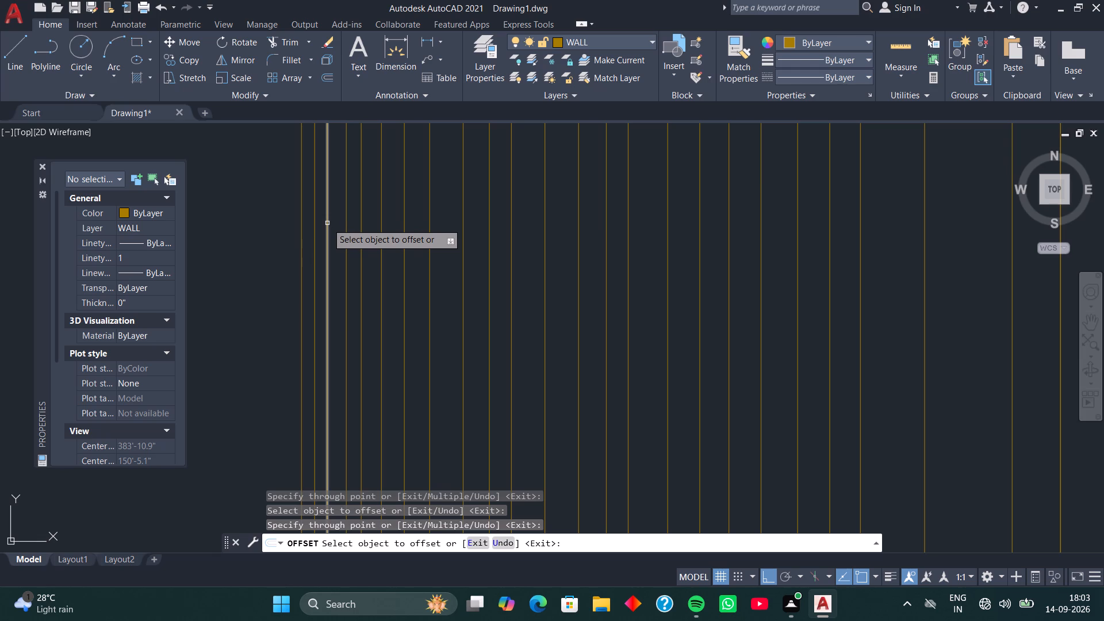
Offset the sixth line from the left about 0.1" rightward into the adjacent gap.
{"action": "left_click", "coordinate": [382, 254]}
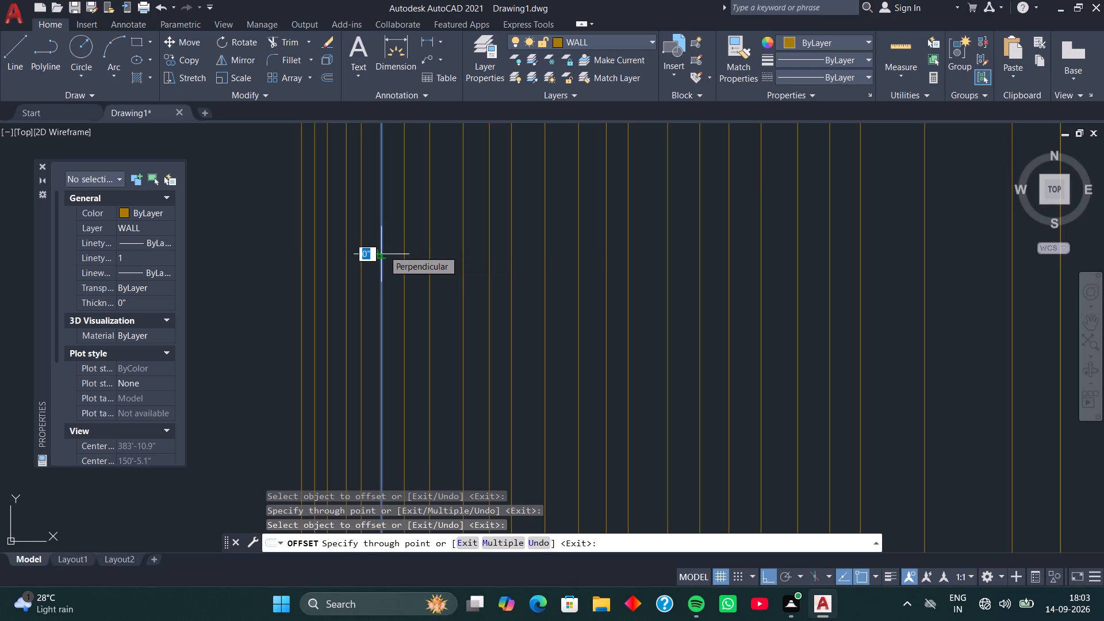
{"action": "left_click", "coordinate": [384, 250]}
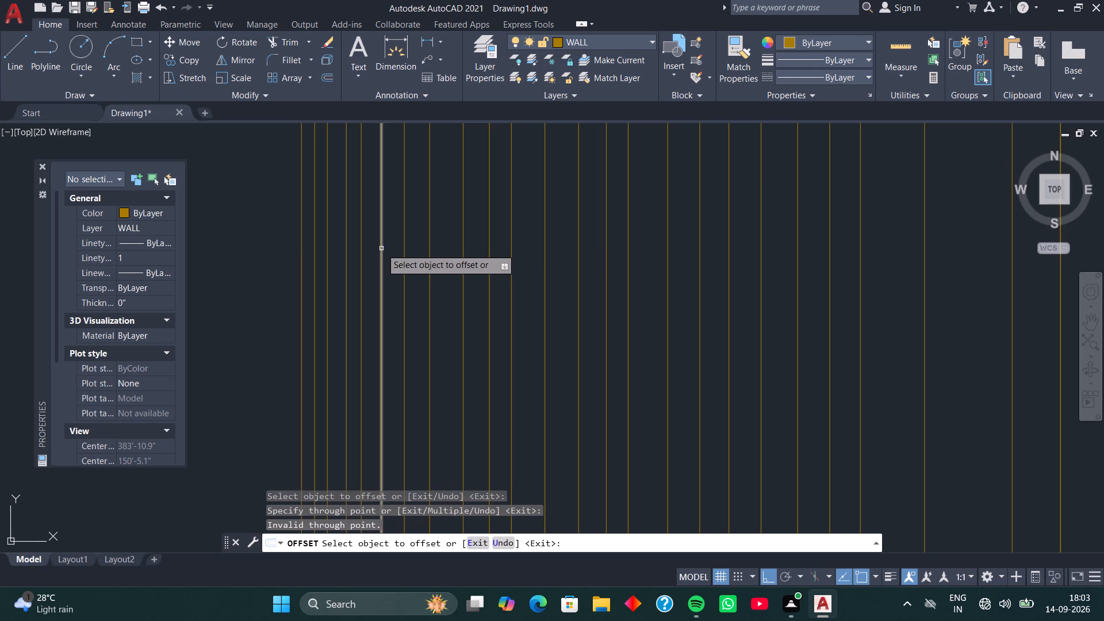
{"action": "left_click", "coordinate": [380, 247]}
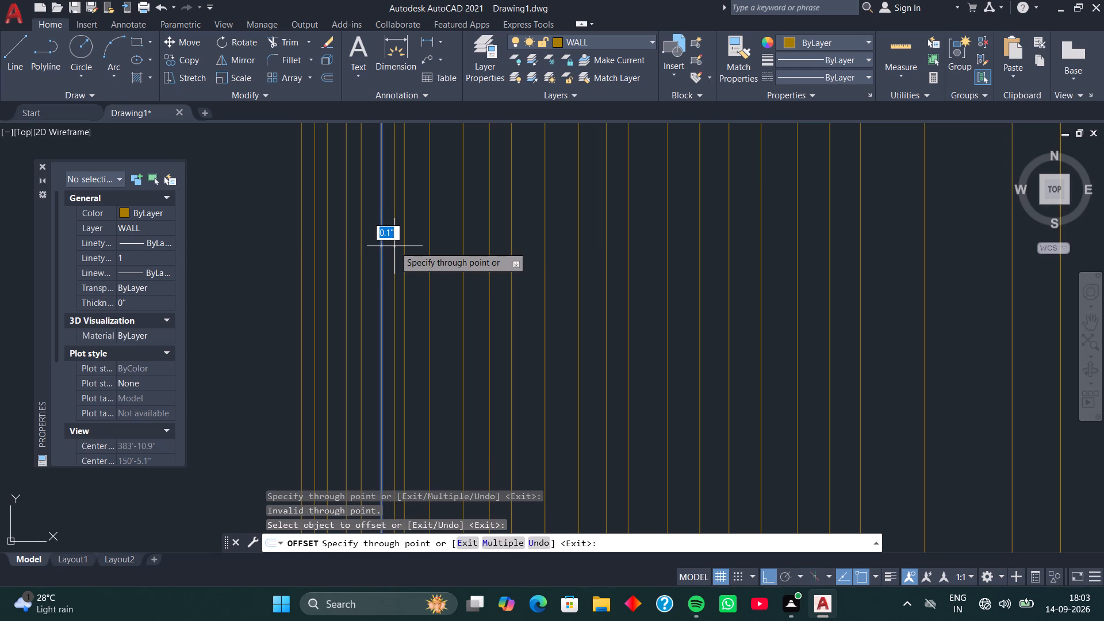
{"action": "left_click", "coordinate": [394, 246]}
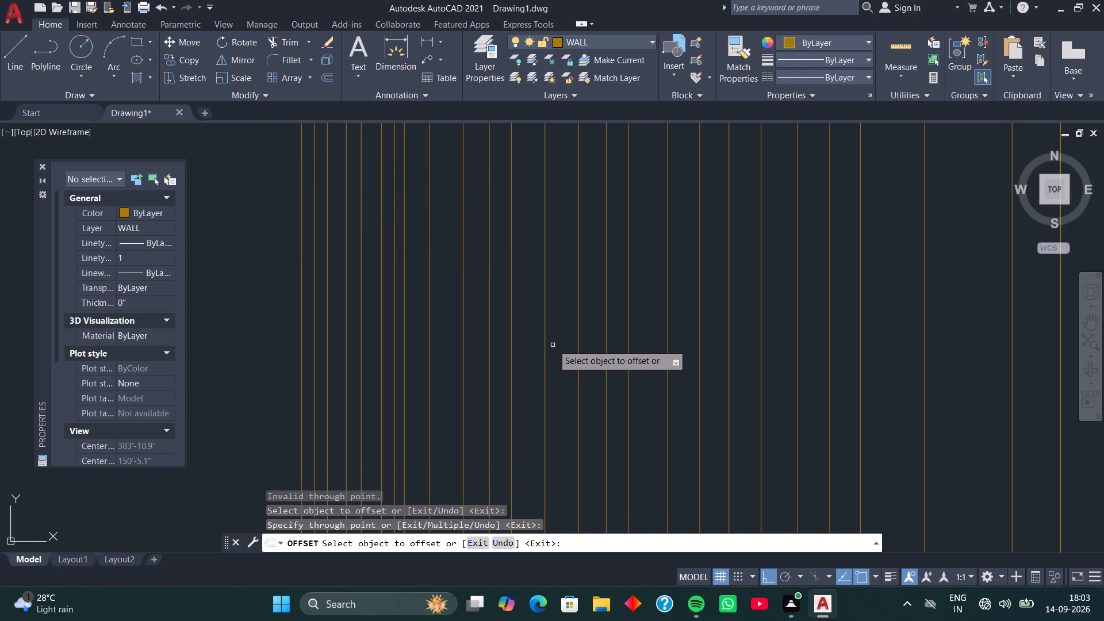
Fill three mid-series gaps by offsetting the thirteenth line from the left about 0.1" leftward and the eleventh line to both sides.
{"action": "left_click", "coordinate": [553, 320]}
{"action": "left_click", "coordinate": [530, 316]}
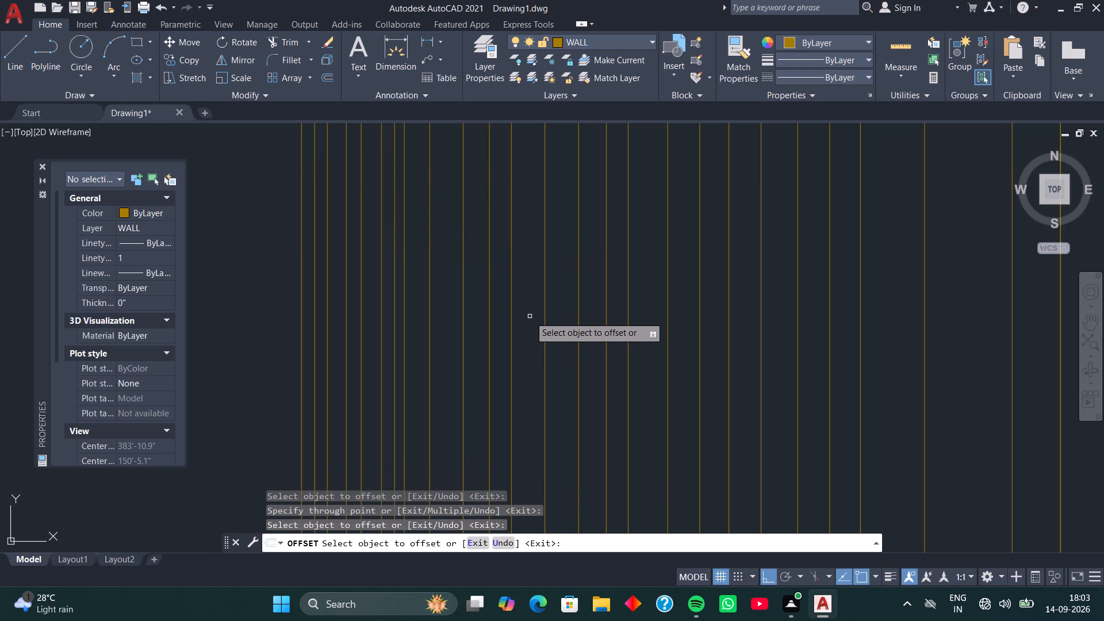
{"action": "left_click", "coordinate": [543, 249]}
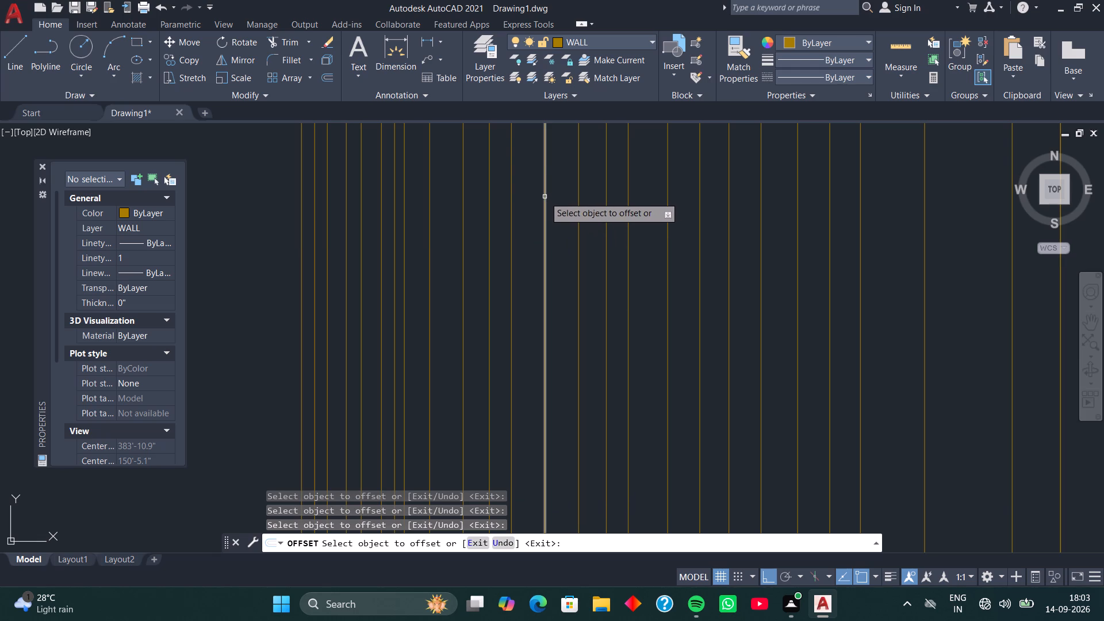
{"action": "left_click", "coordinate": [544, 197]}
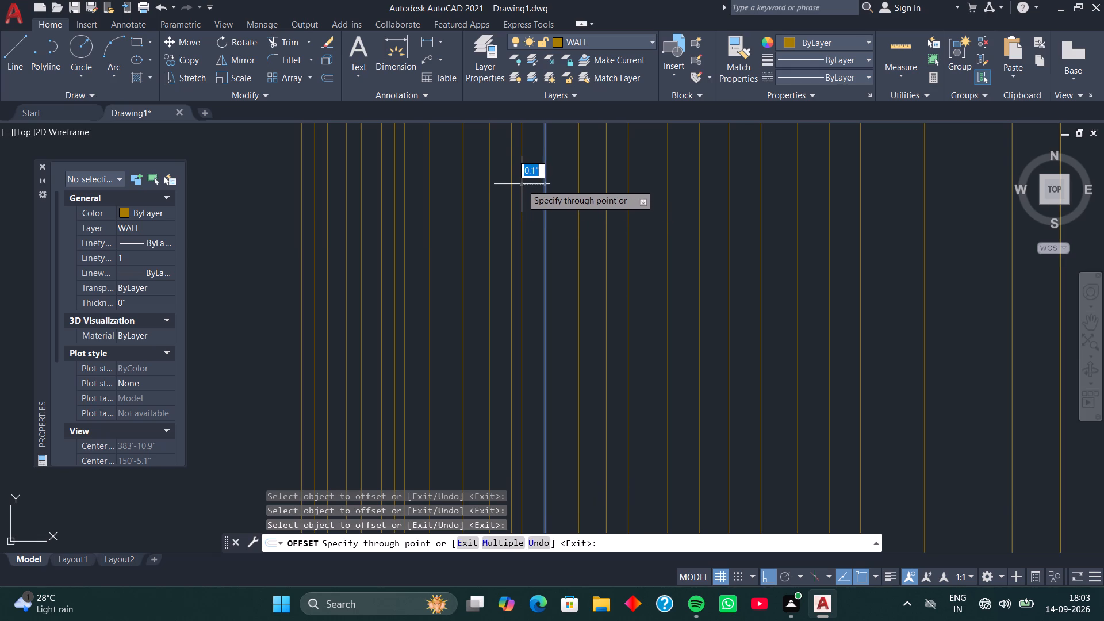
{"action": "left_click", "coordinate": [522, 184]}
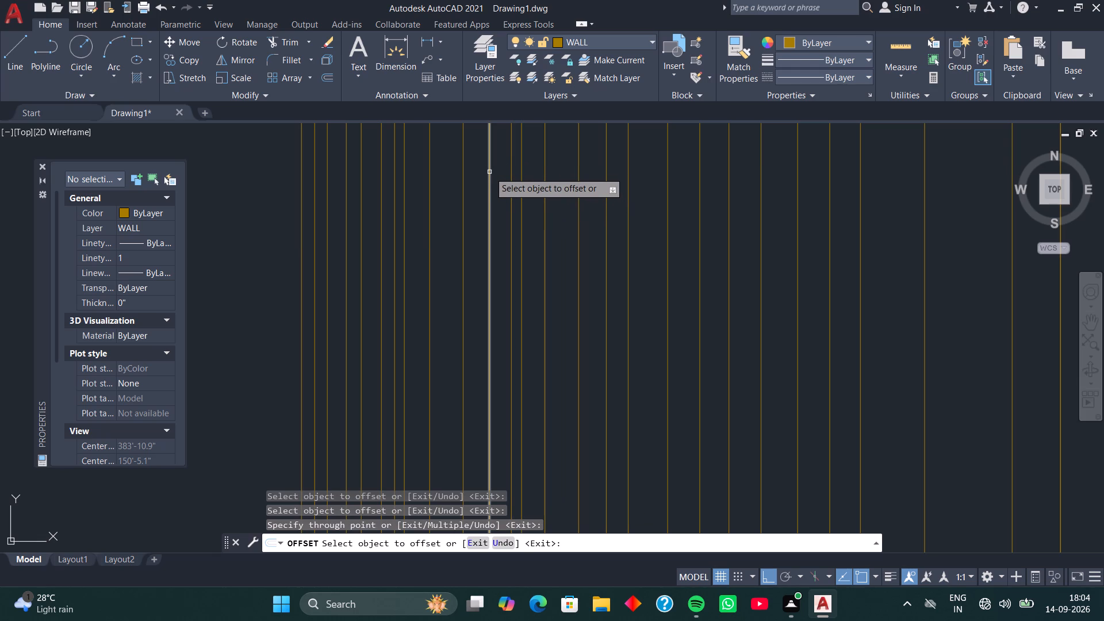
{"action": "left_click", "coordinate": [490, 172]}
{"action": "left_click", "coordinate": [500, 176]}
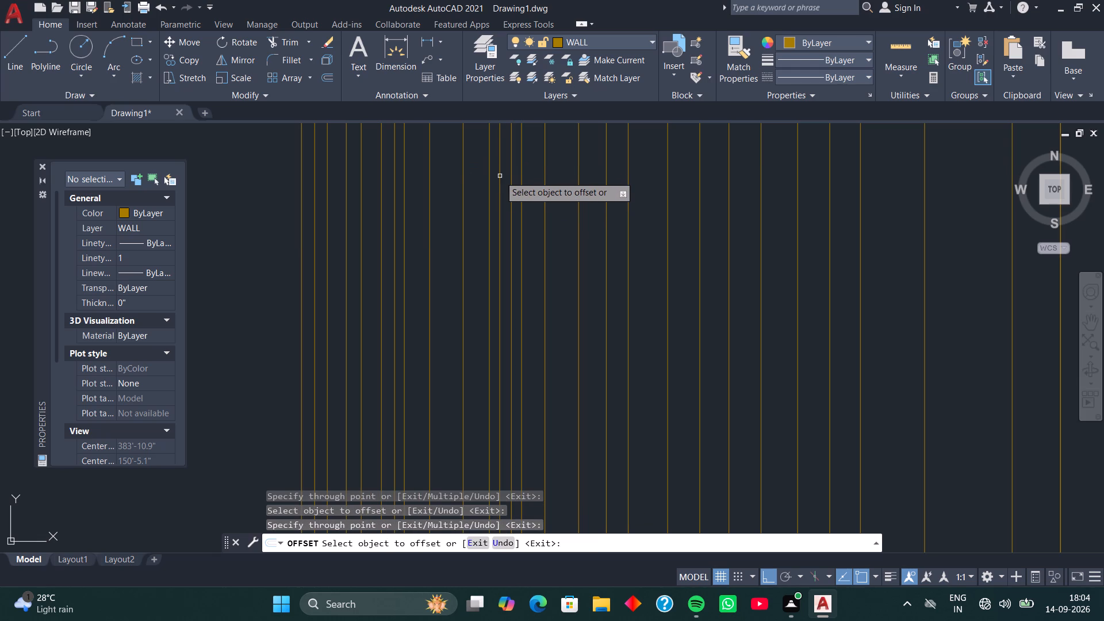
{"action": "left_click", "coordinate": [489, 176]}
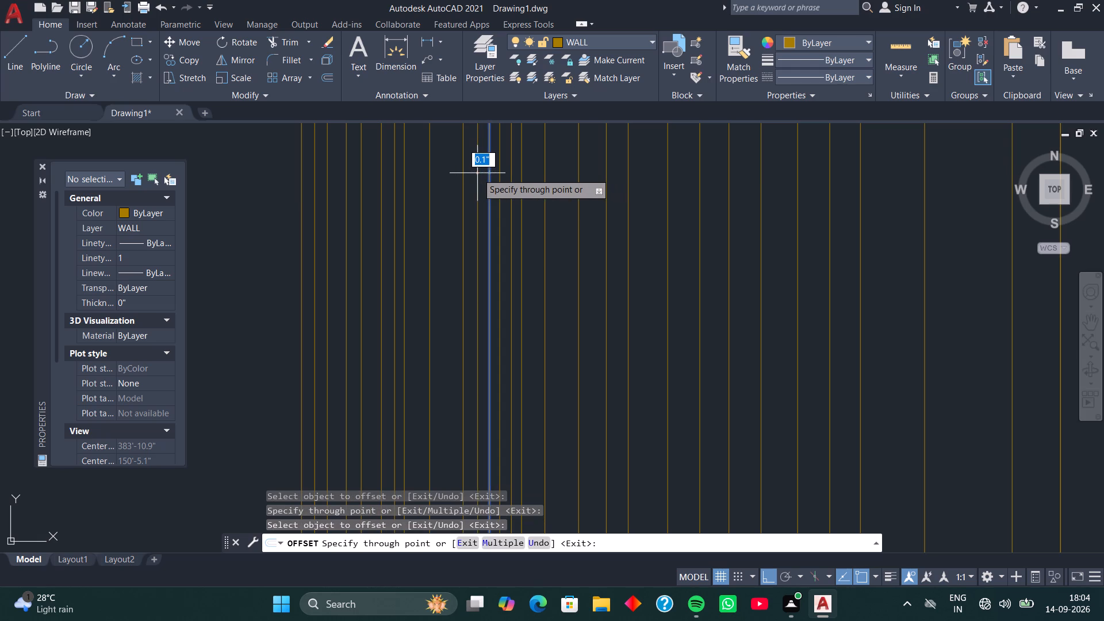
{"action": "left_click", "coordinate": [476, 173]}
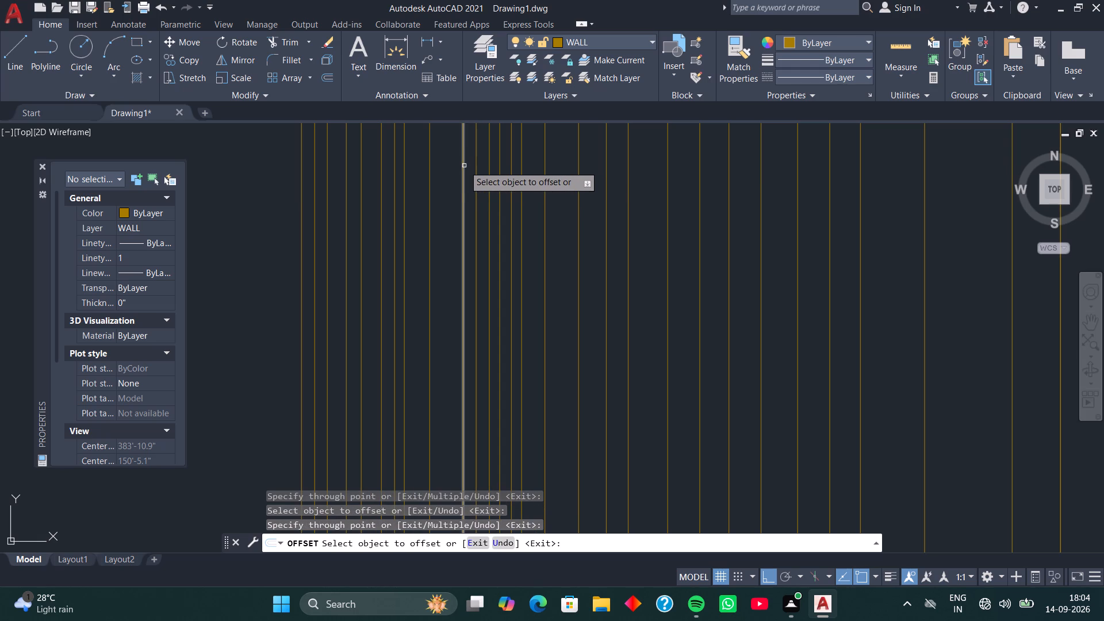
Offset the tenth line from the left leftward into the adjacent gap, and offset that copy about 0.2" leftward into the next gap.
{"action": "left_click", "coordinate": [464, 166]}
{"action": "left_click", "coordinate": [445, 163]}
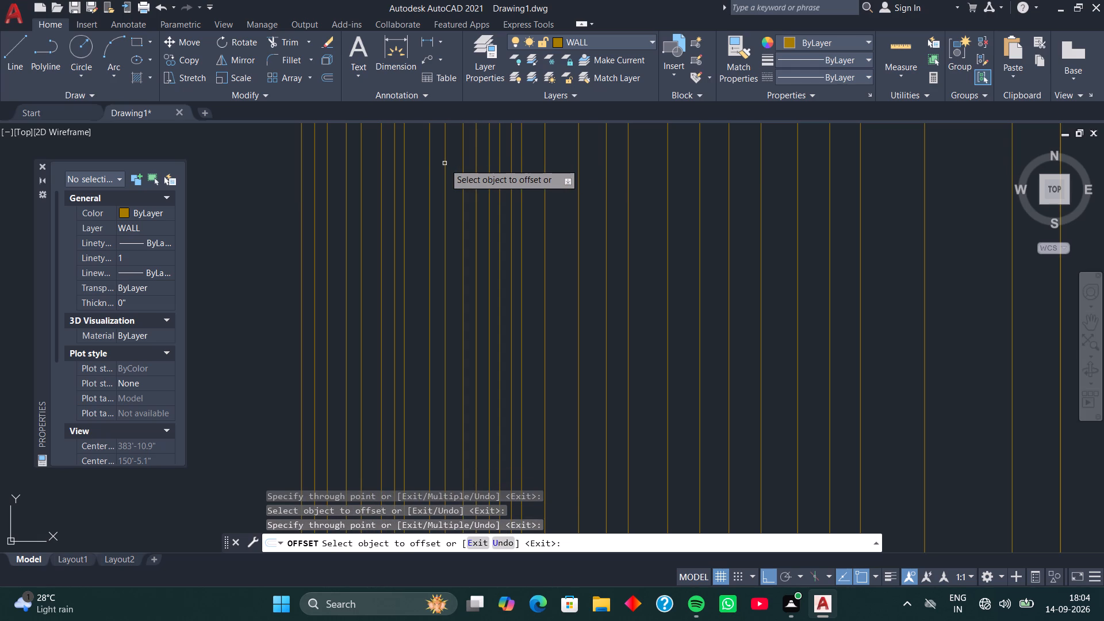
{"action": "left_click", "coordinate": [443, 164]}
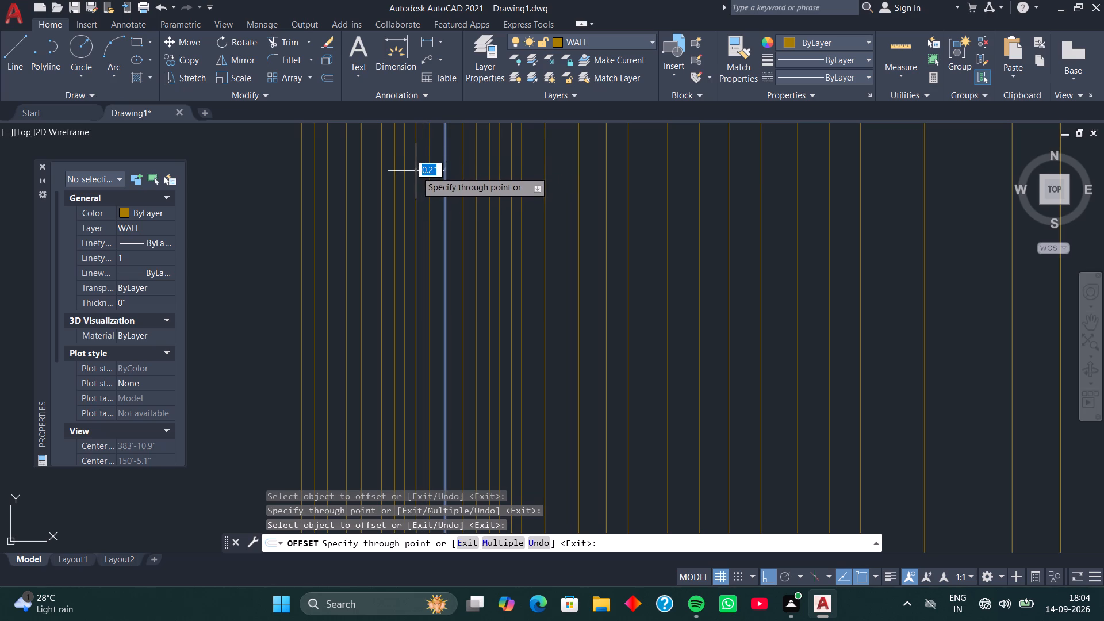
{"action": "left_click", "coordinate": [417, 172]}
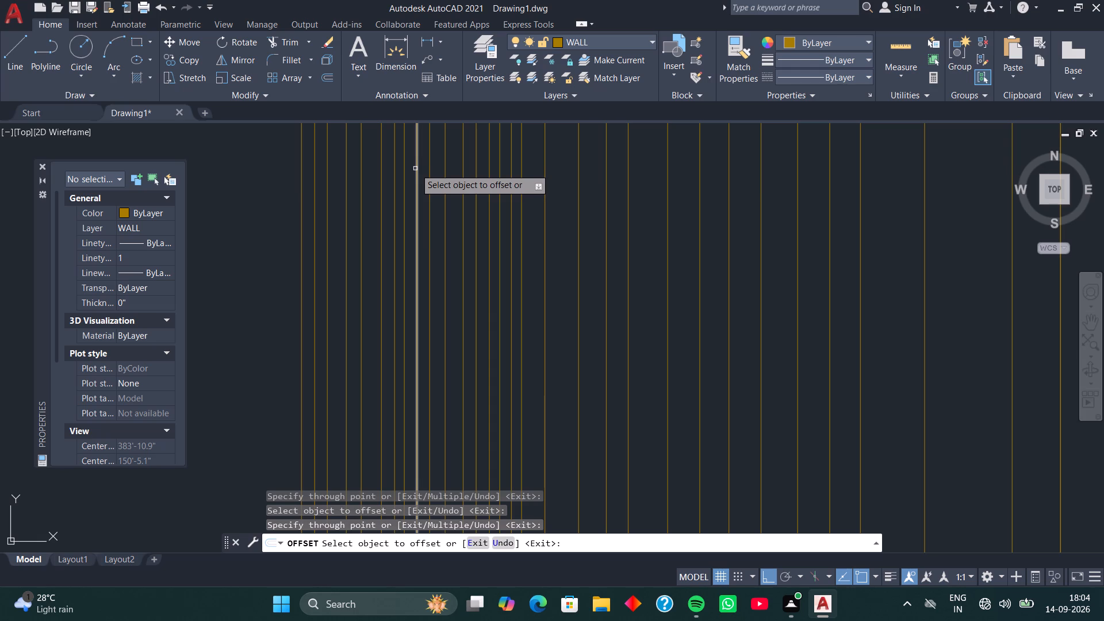
Offset the eighth line from the left about 0.7" leftward beyond the series' left end, and offset that copy slightly farther leftward.
{"action": "left_click", "coordinate": [414, 135]}
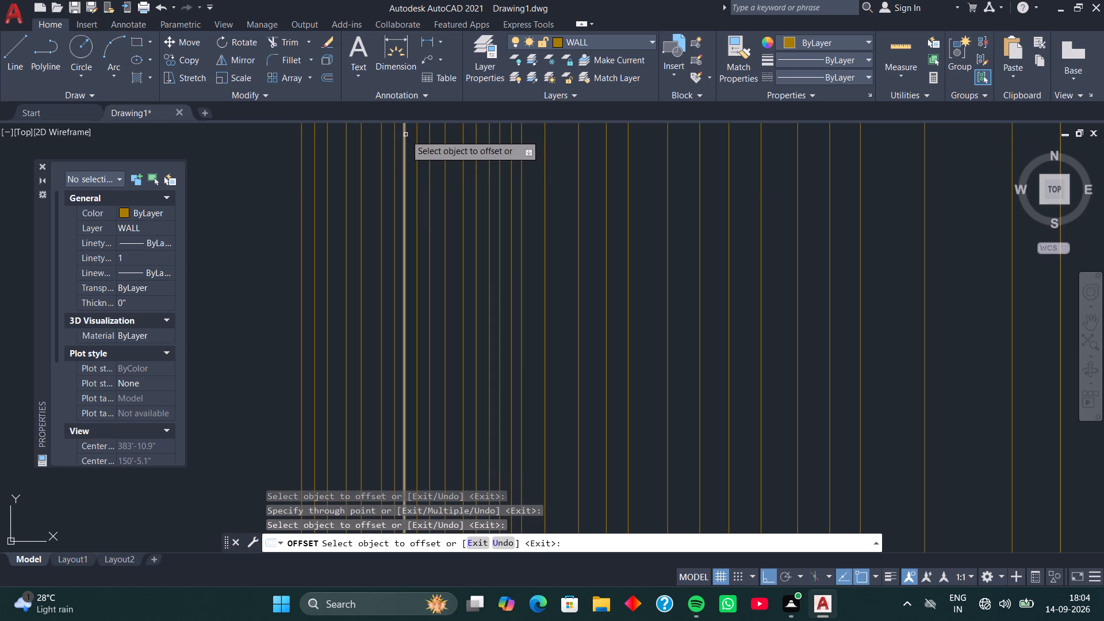
{"action": "left_click", "coordinate": [405, 135]}
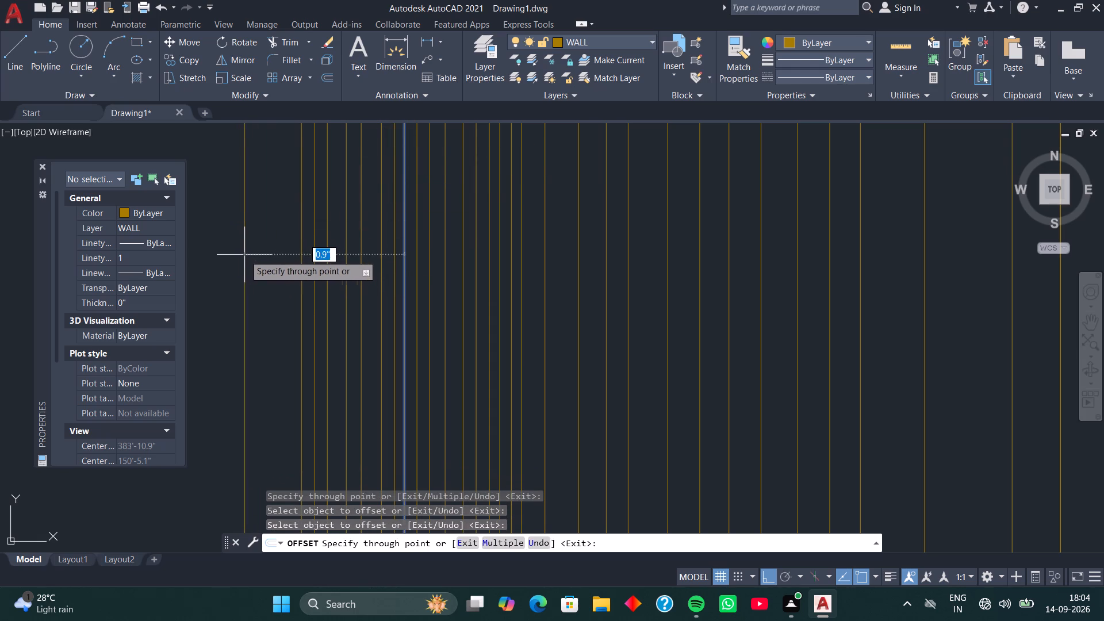
{"action": "left_click", "coordinate": [288, 255]}
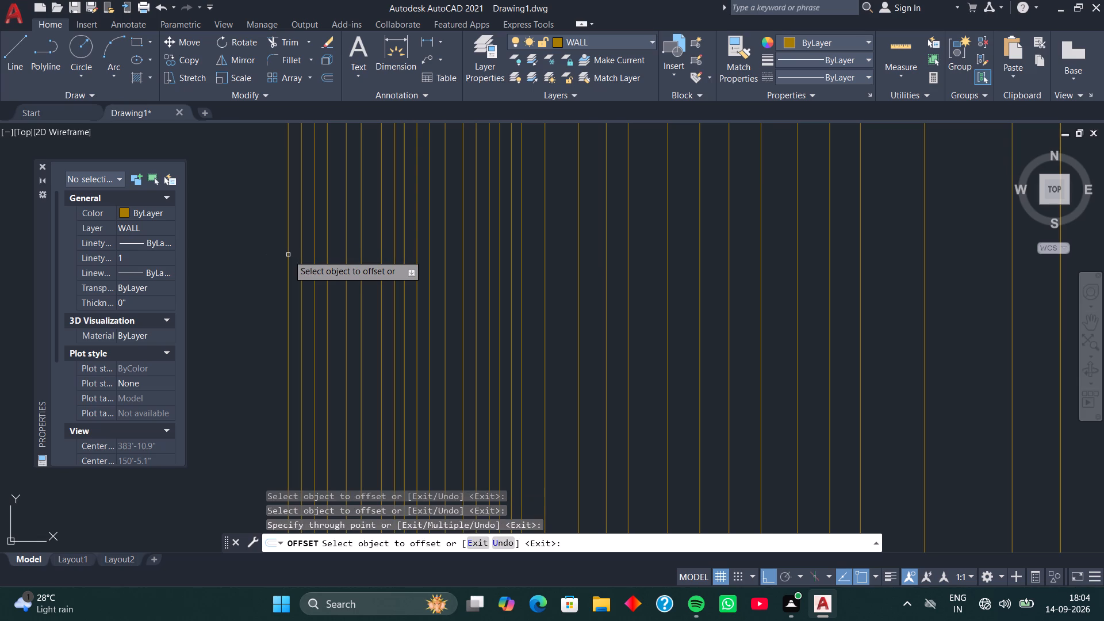
{"action": "left_click", "coordinate": [289, 253]}
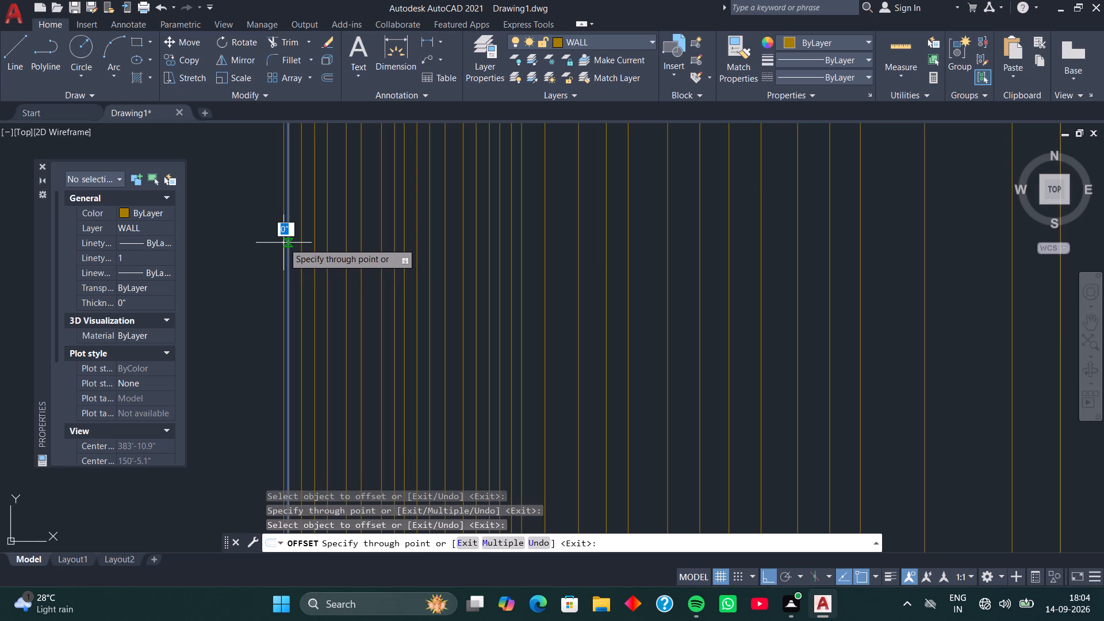
{"action": "left_click", "coordinate": [283, 243]}
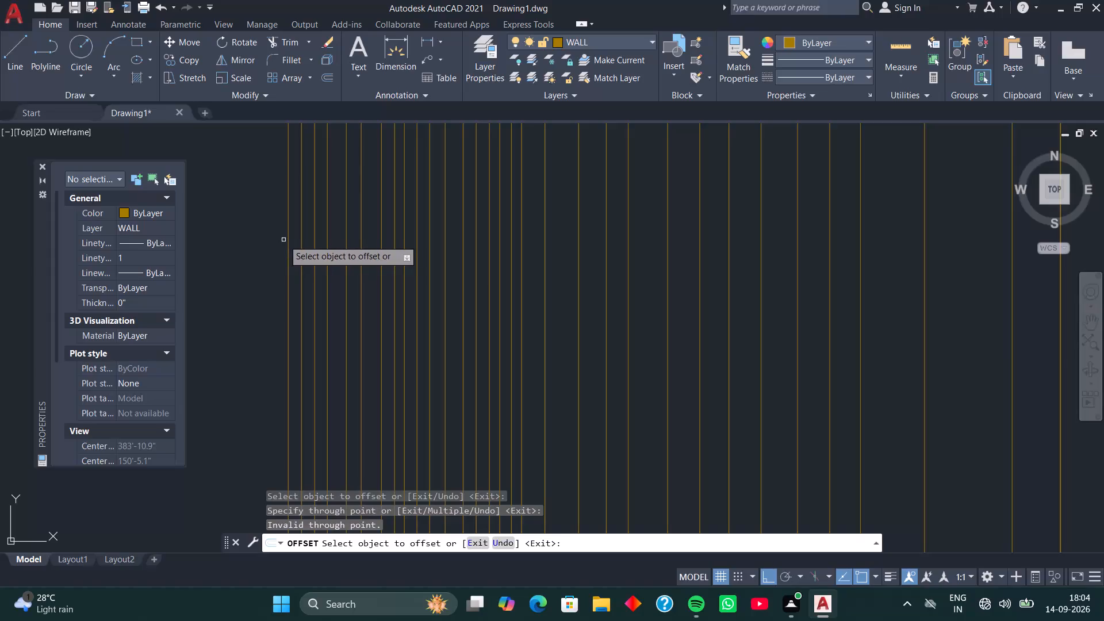
{"action": "left_click", "coordinate": [287, 235]}
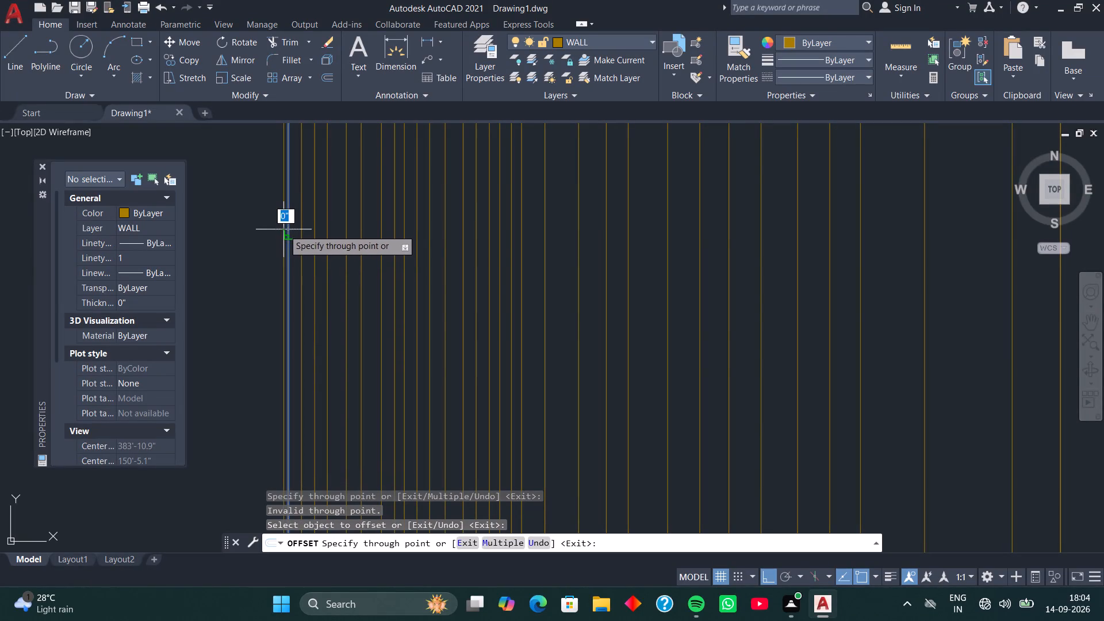
{"action": "left_click", "coordinate": [281, 228]}
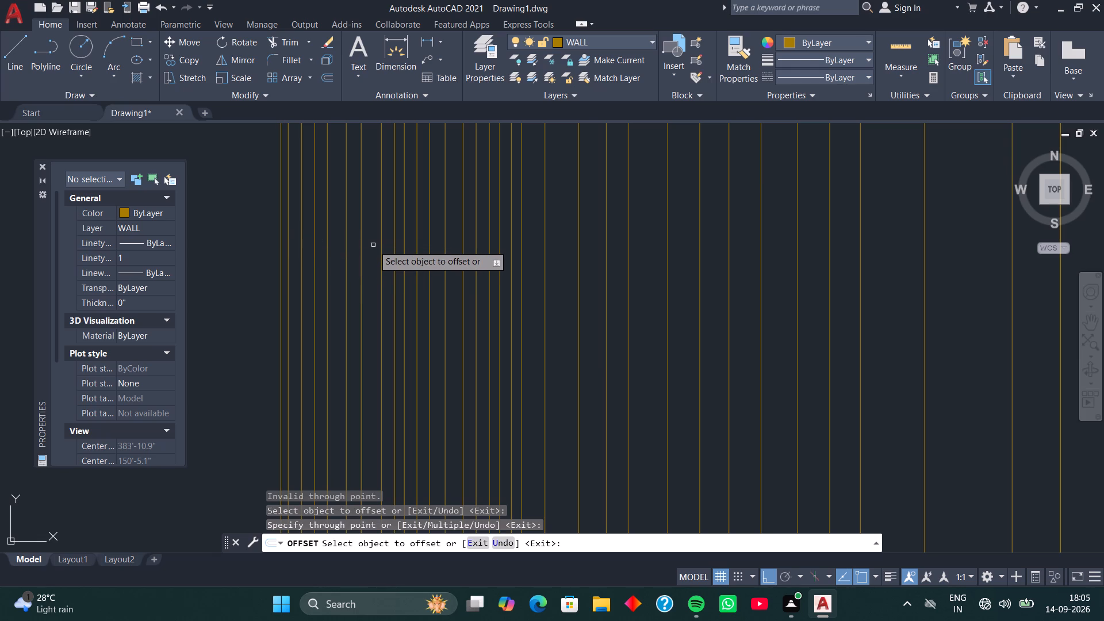
Offset the seventh line from the left beyond the series' left end, and chain two more leftward copies, the last about 0.1" away.
{"action": "left_click", "coordinate": [361, 216]}
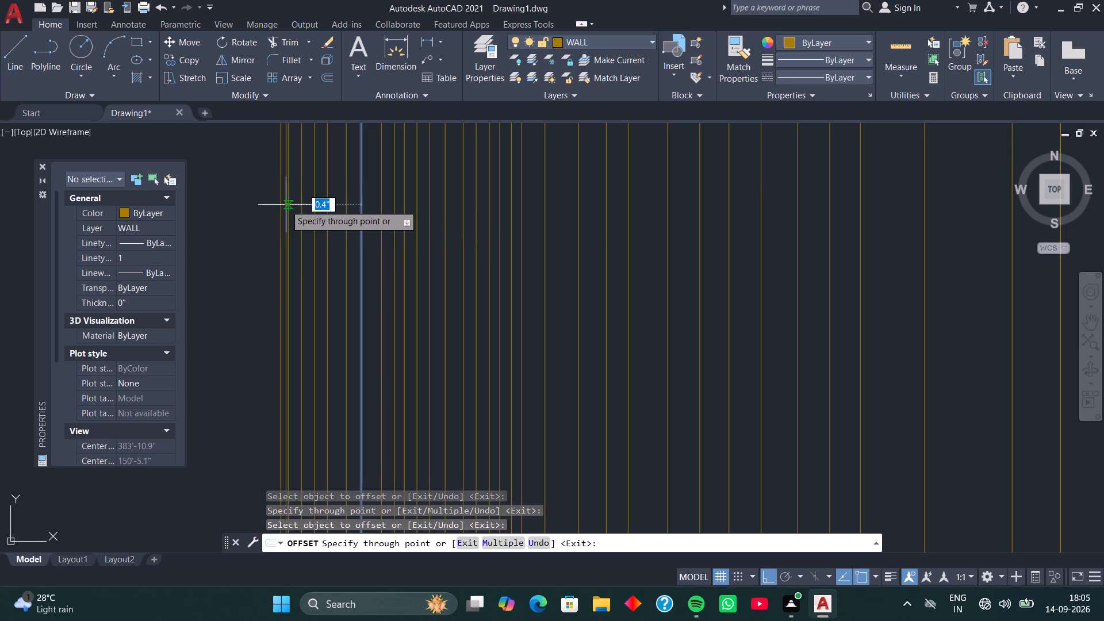
{"action": "left_click", "coordinate": [269, 209]}
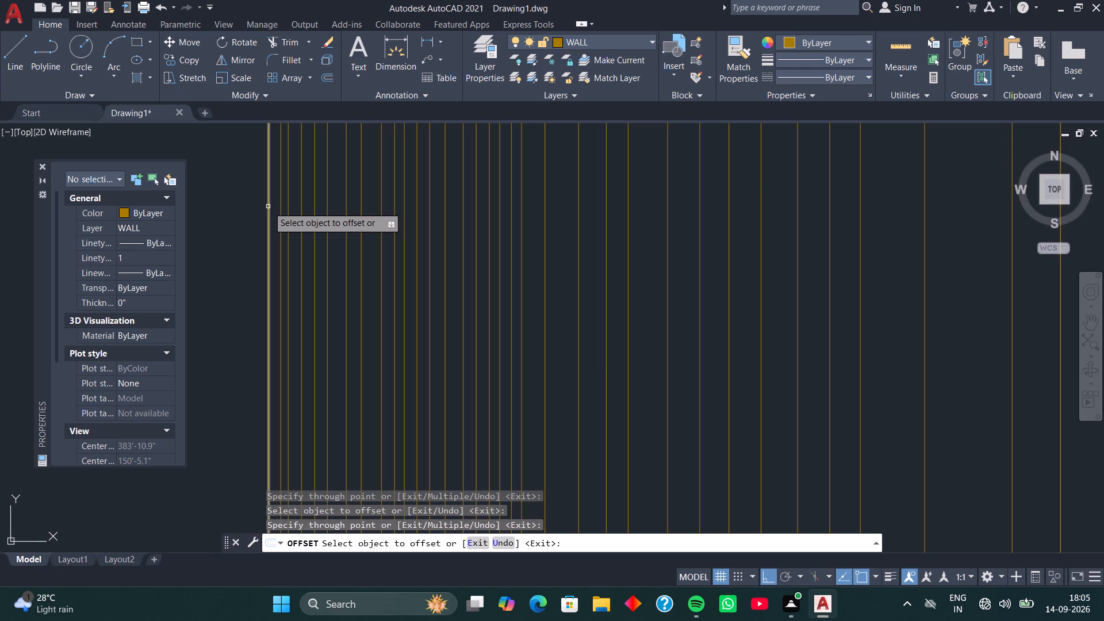
{"action": "left_click", "coordinate": [269, 201]}
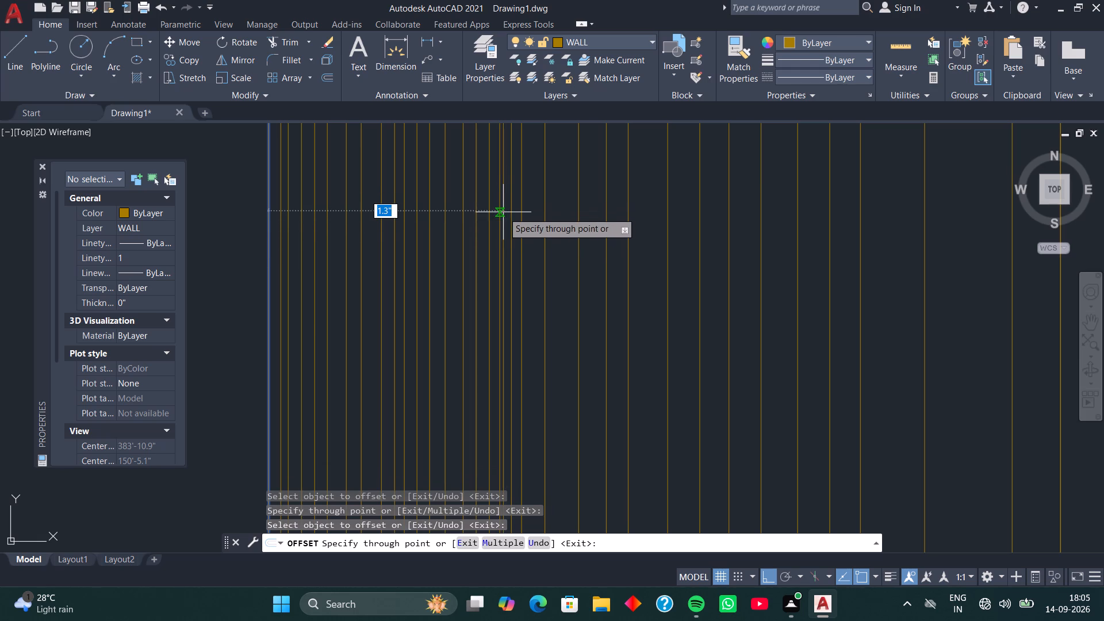
{"action": "left_click", "coordinate": [254, 214]}
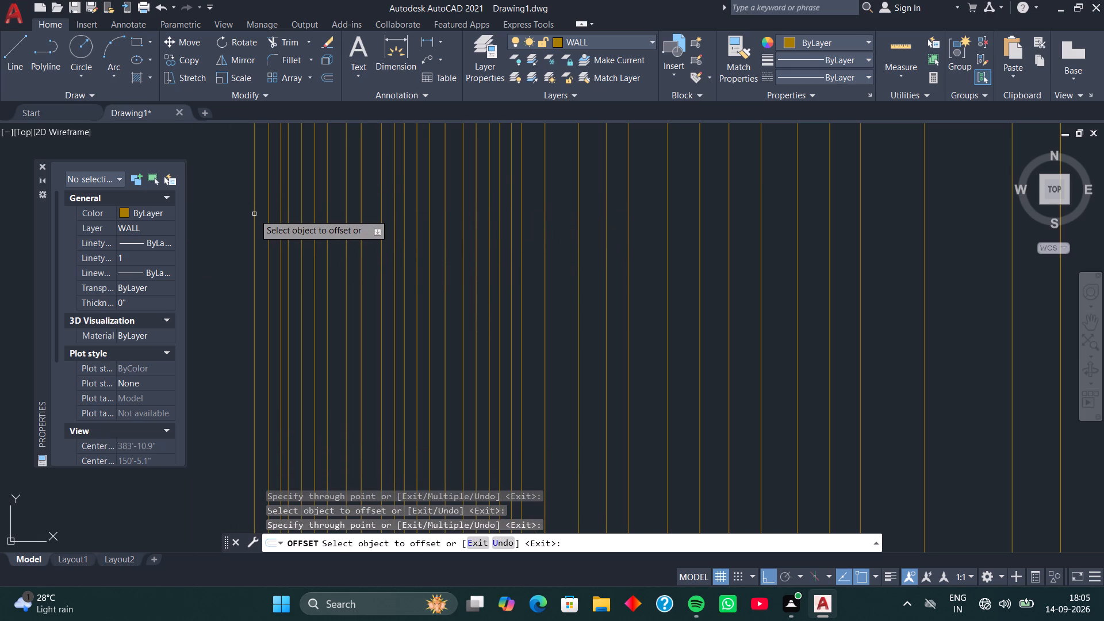
{"action": "left_click", "coordinate": [252, 213]}
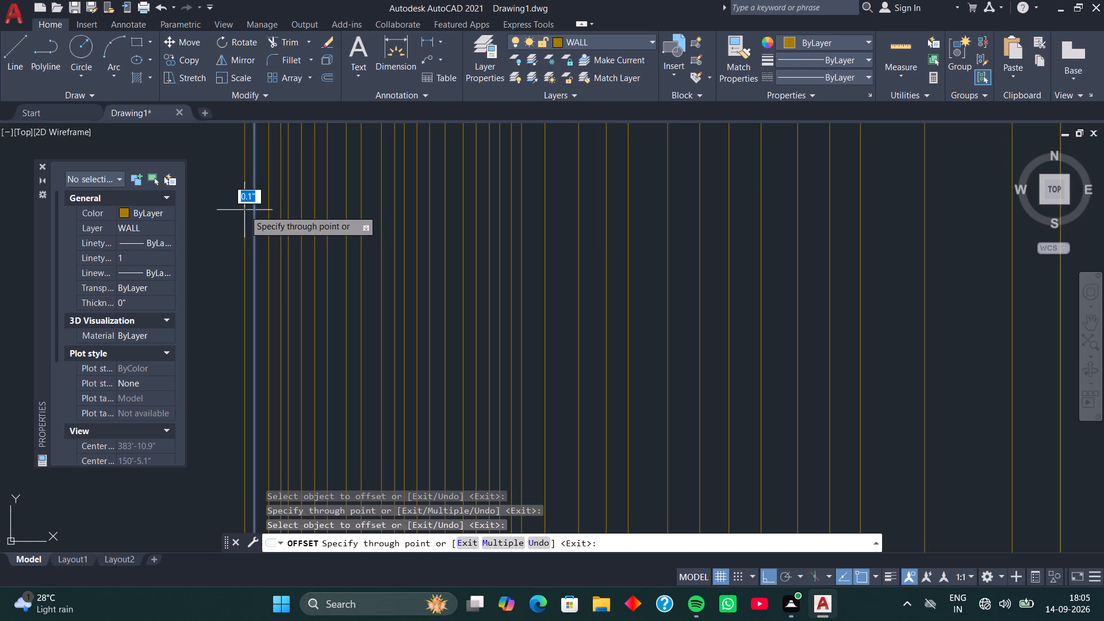
{"action": "left_click", "coordinate": [244, 210]}
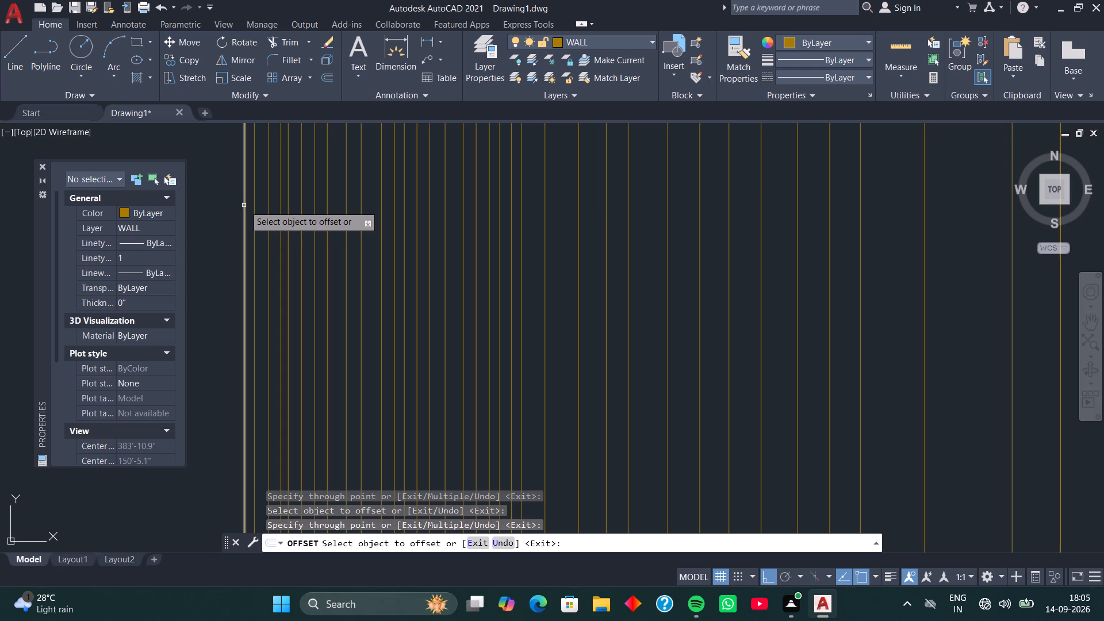
Offset the sixth line from the left about 0.4" leftward beyond the series' left end.
{"action": "left_click", "coordinate": [300, 195]}
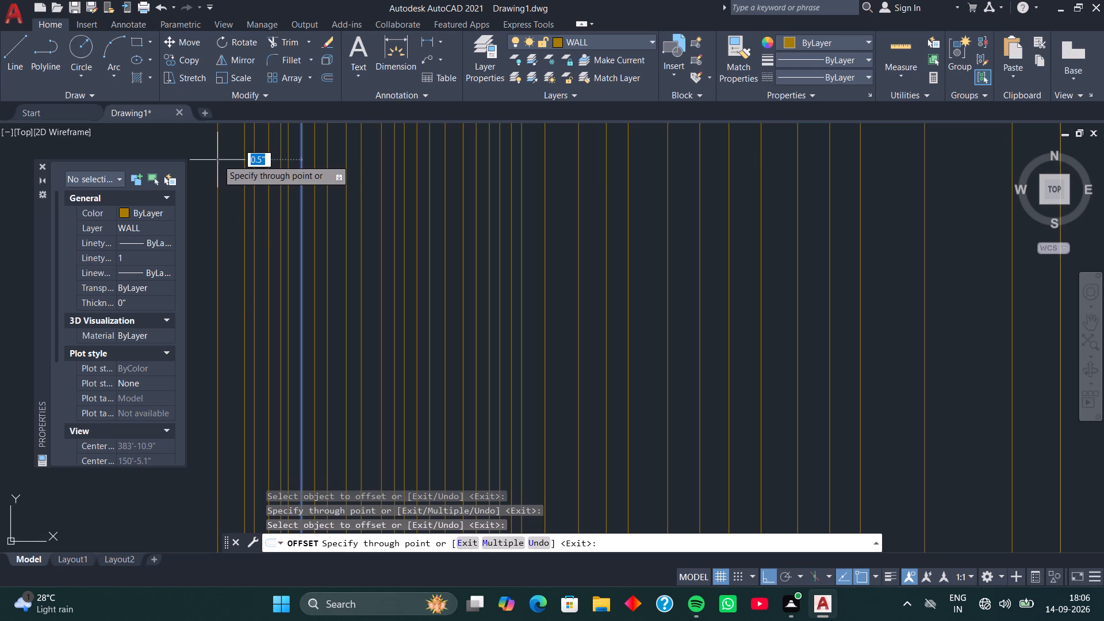
{"action": "left_click", "coordinate": [236, 203]}
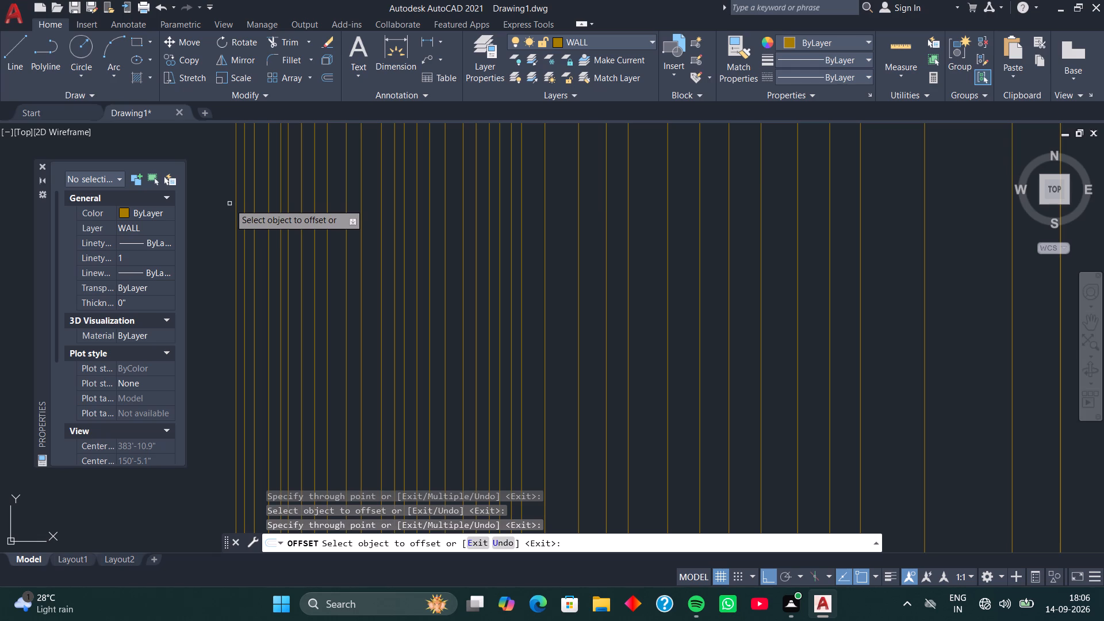
Offset the eighth line from the left about 0.3" rightward into a gap, and offset that copy about 0.2" leftward into another gap.
{"action": "left_click", "coordinate": [314, 246]}
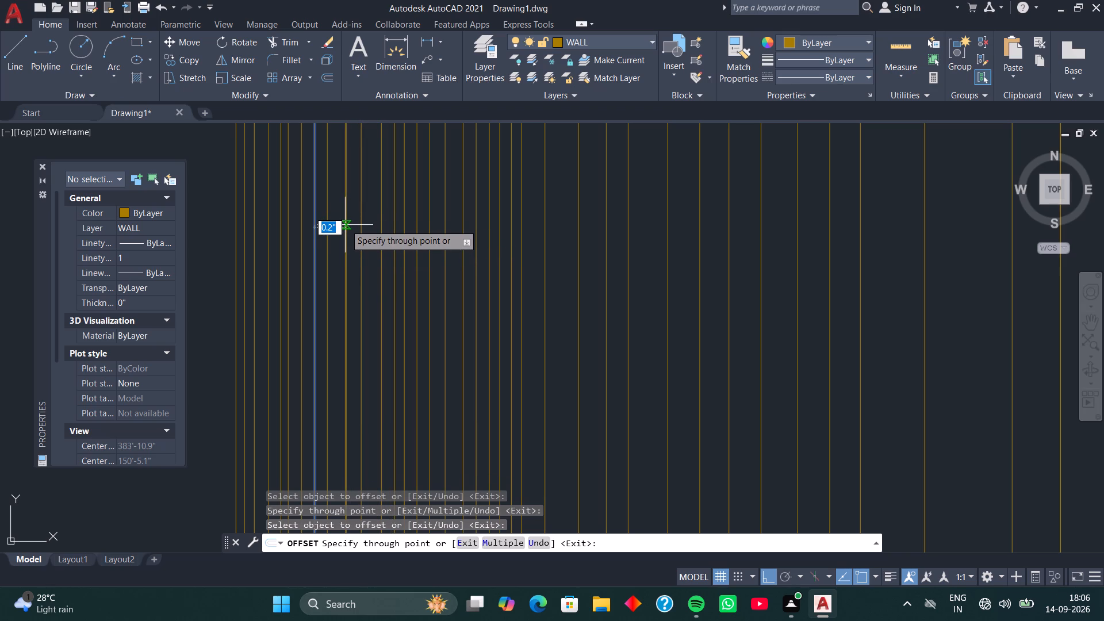
{"action": "left_click", "coordinate": [371, 191]}
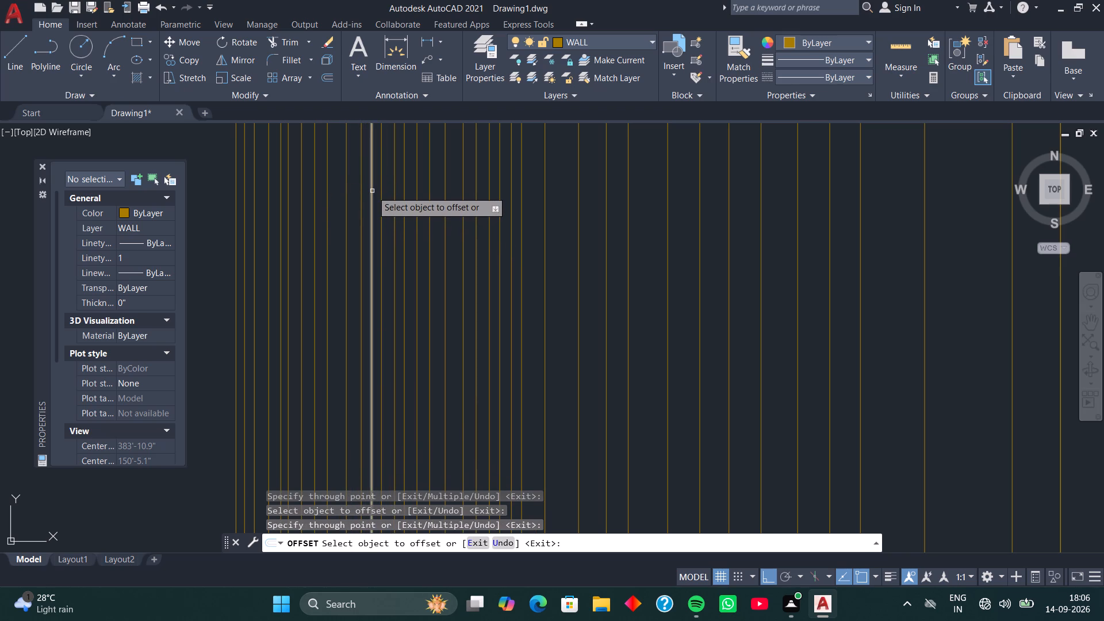
{"action": "left_click", "coordinate": [372, 191]}
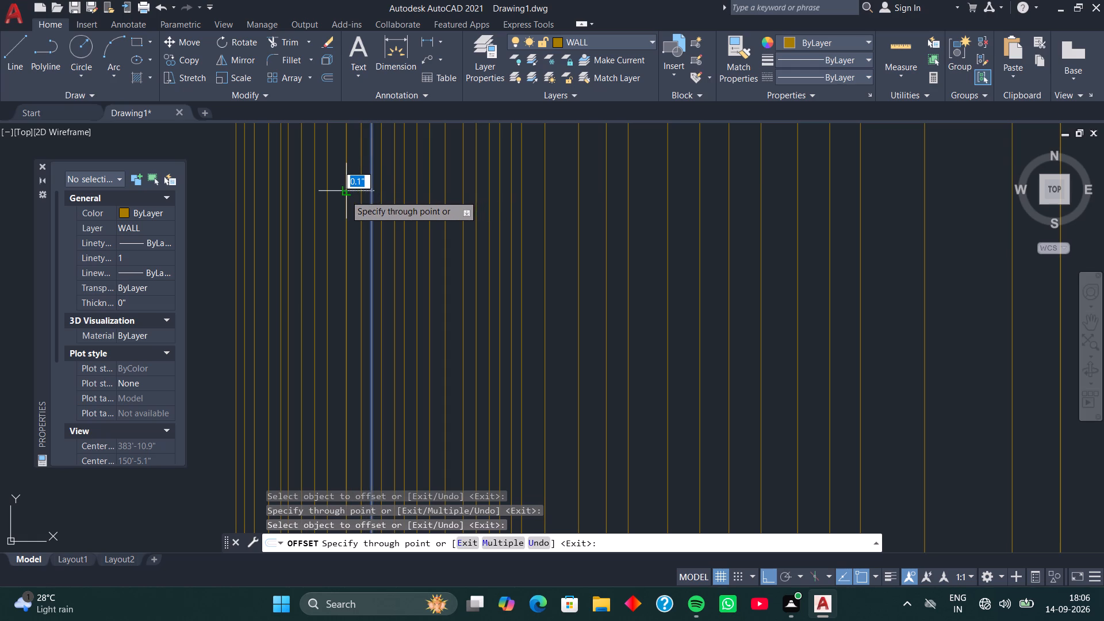
{"action": "scroll", "coordinate": [341, 194], "scroll_direction": "up", "scroll_amount": 5}
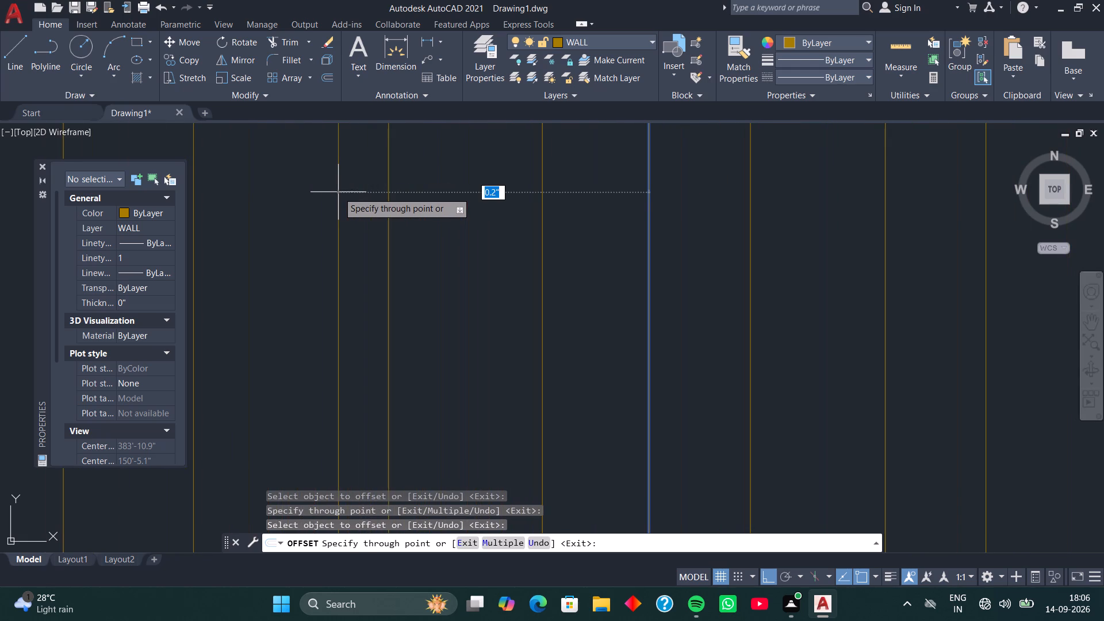
{"action": "left_click", "coordinate": [287, 211]}
Offset the fourth line from the left leftward, well beyond the series' left end.
{"action": "scroll", "coordinate": [287, 211], "scroll_direction": "down", "scroll_amount": 2}
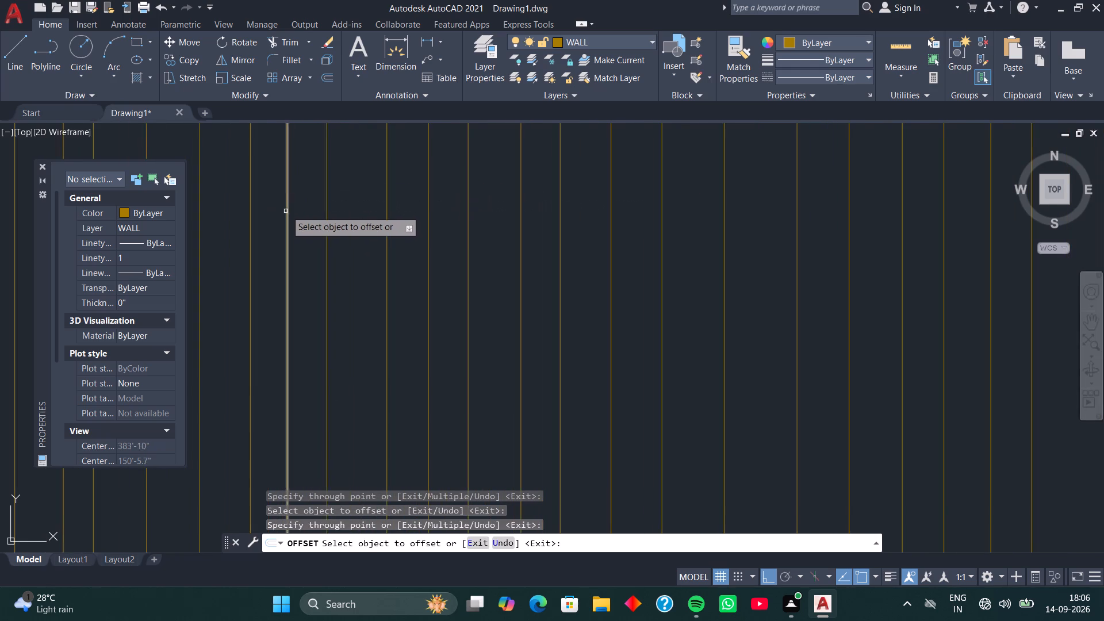
{"action": "scroll", "coordinate": [284, 210], "scroll_direction": "down", "scroll_amount": 11}
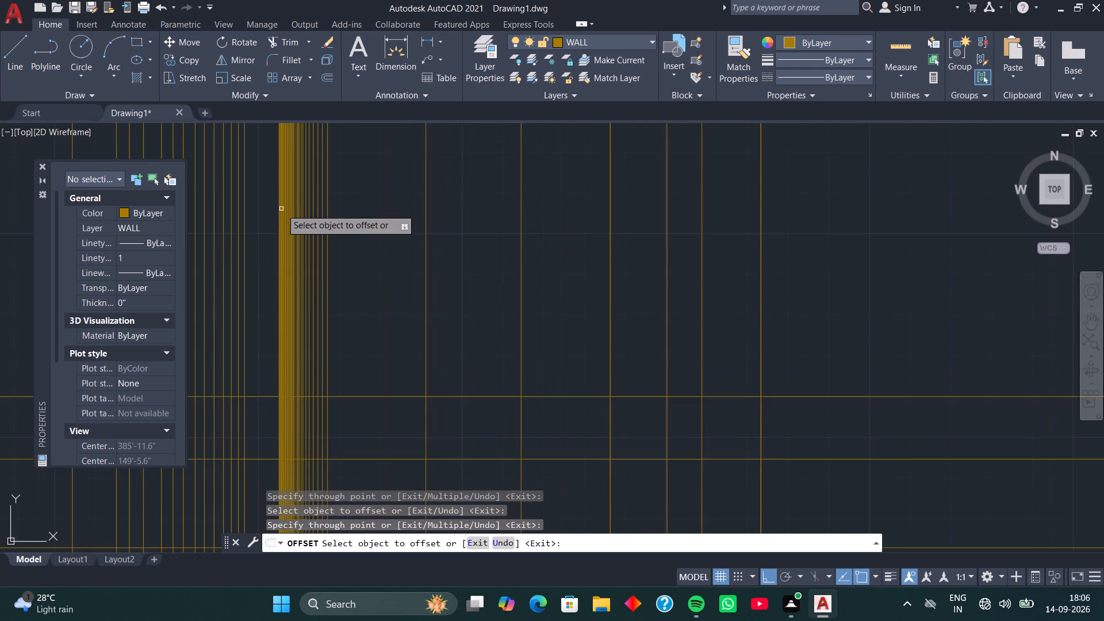
{"action": "scroll", "coordinate": [281, 209], "scroll_direction": "down", "scroll_amount": 3}
{"action": "scroll", "coordinate": [280, 208], "scroll_direction": "up", "scroll_amount": 7}
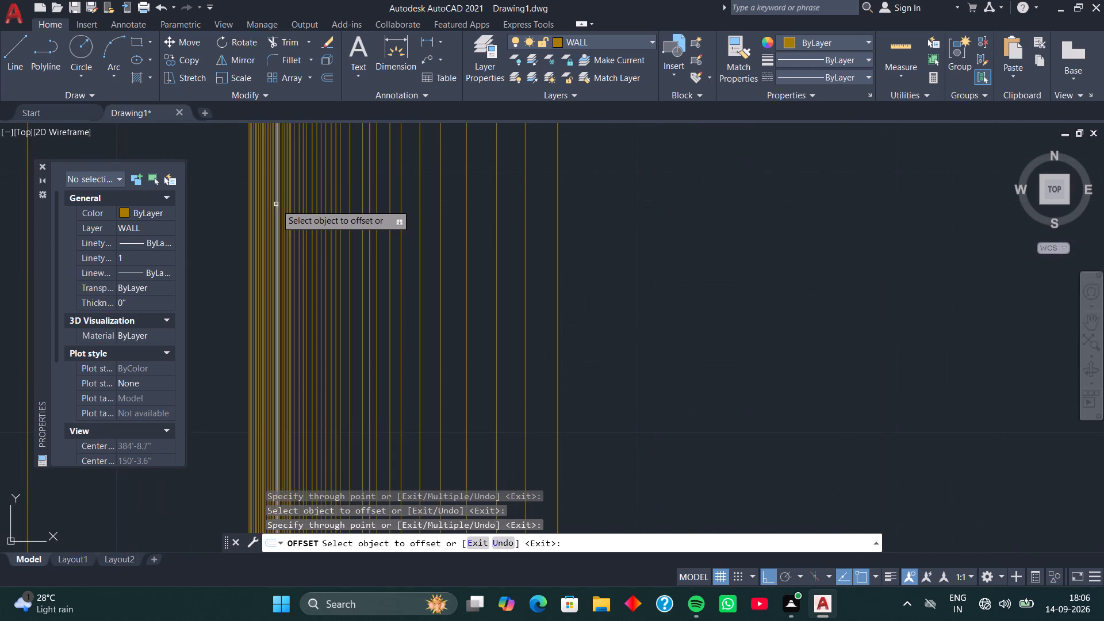
{"action": "middle_click_drag", "start_coordinate": [271, 206], "coordinate": [515, 213]}
{"action": "scroll", "coordinate": [450, 173], "scroll_direction": "up", "scroll_amount": 2}
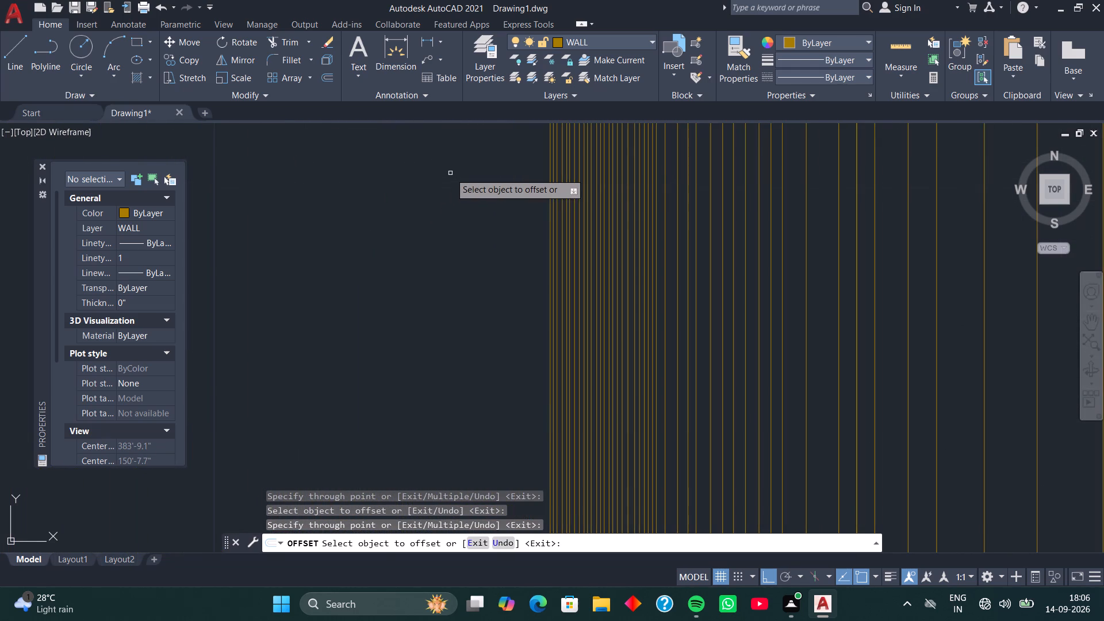
{"action": "scroll", "coordinate": [450, 173], "scroll_direction": "up", "scroll_amount": 1}
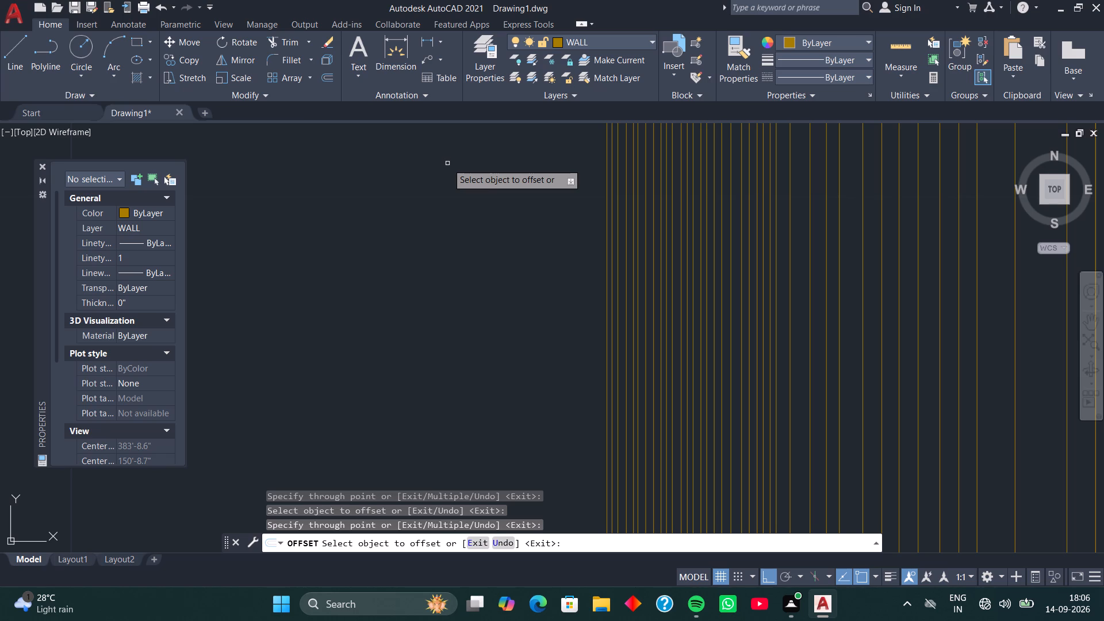
{"action": "scroll", "coordinate": [447, 163], "scroll_direction": "down", "scroll_amount": 1}
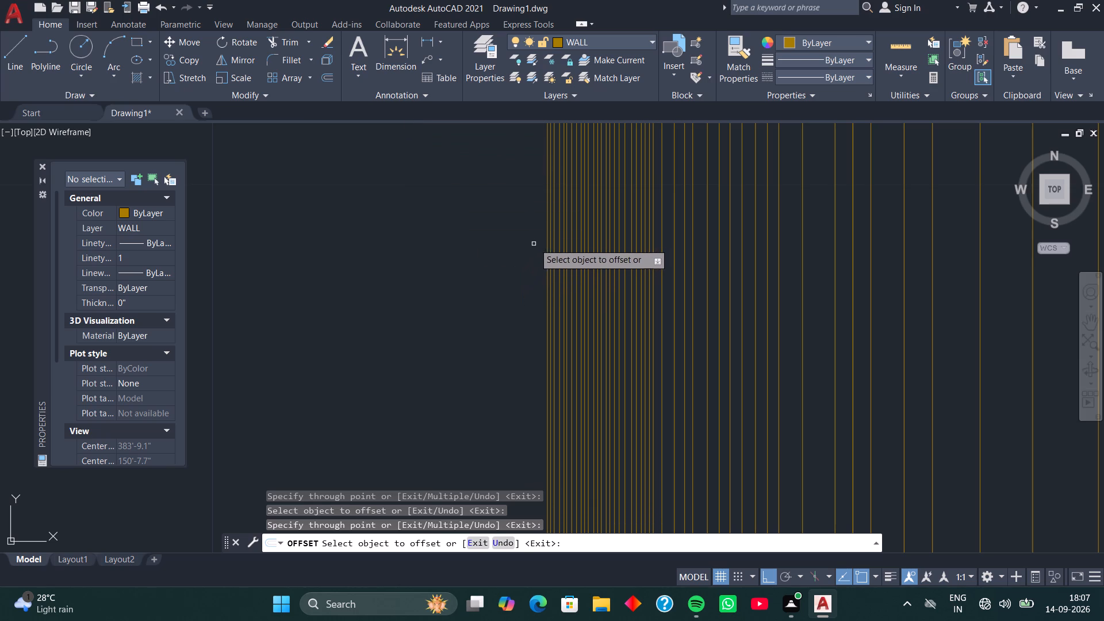
{"action": "left_click", "coordinate": [558, 229]}
{"action": "left_click", "coordinate": [529, 223]}
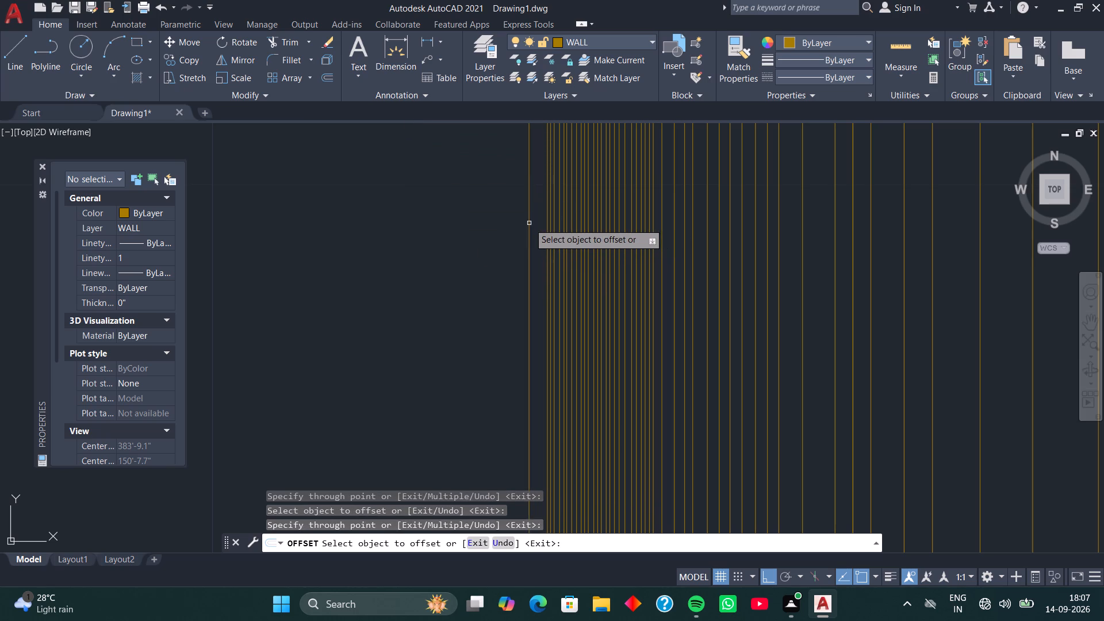
Offset the fifth and third lines from the left leftward toward the isolated leftmost line.
{"action": "left_click", "coordinate": [560, 193]}
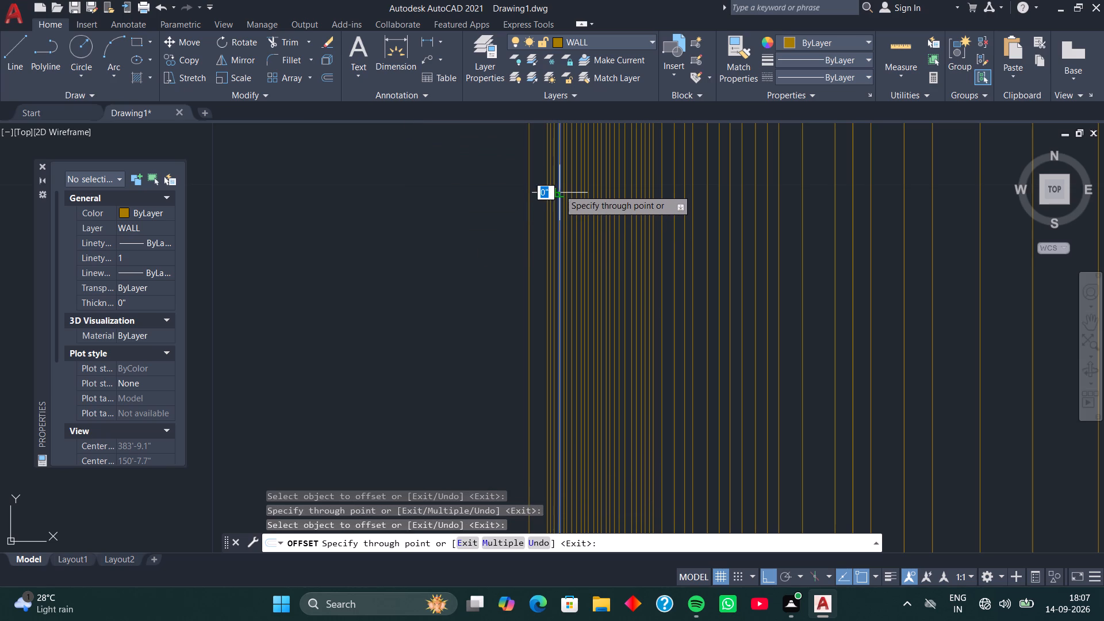
{"action": "left_click", "coordinate": [536, 191]}
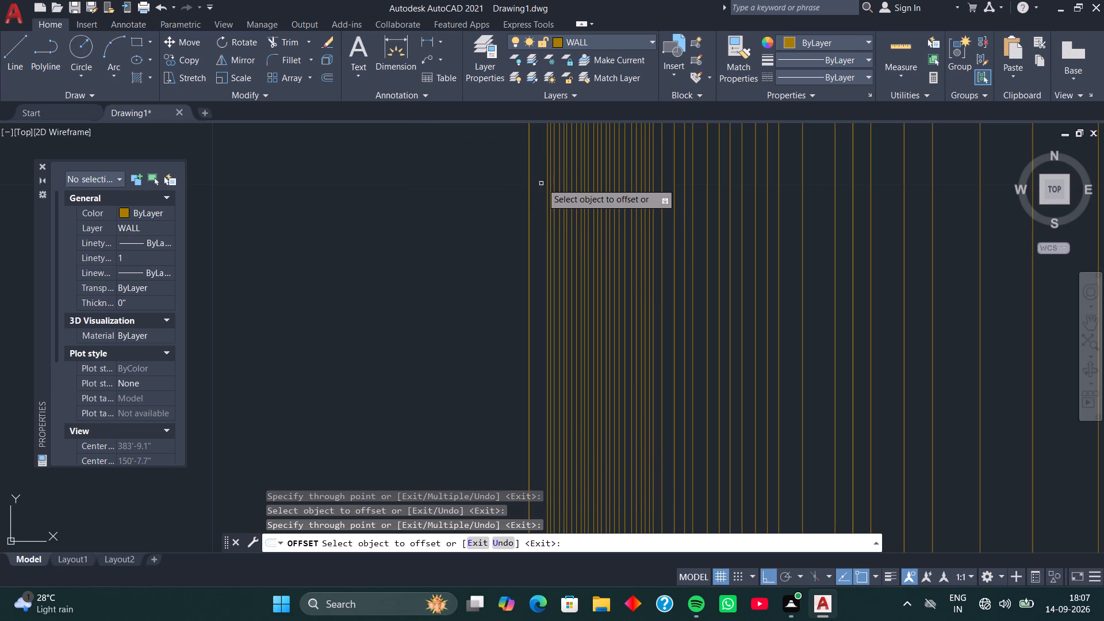
{"action": "left_click", "coordinate": [550, 175]}
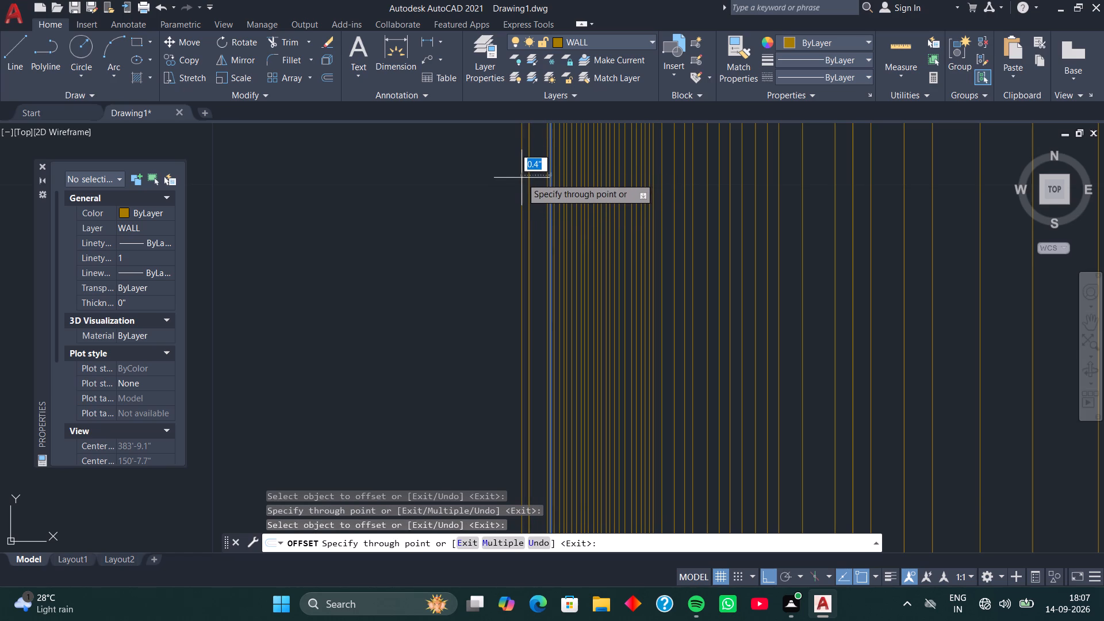
{"action": "left_click", "coordinate": [526, 172]}
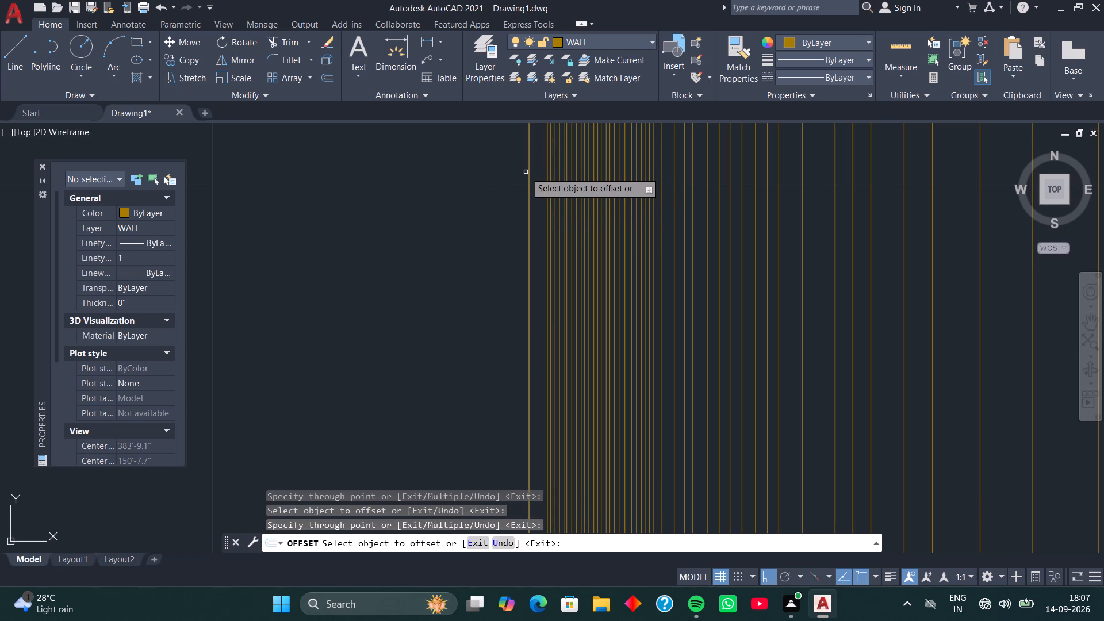
Offset the second line from the left about 0.1" leftward into the wide gap, and offset the fourth line leftward toward that copy.
{"action": "scroll", "coordinate": [526, 172], "scroll_direction": "up", "scroll_amount": 1}
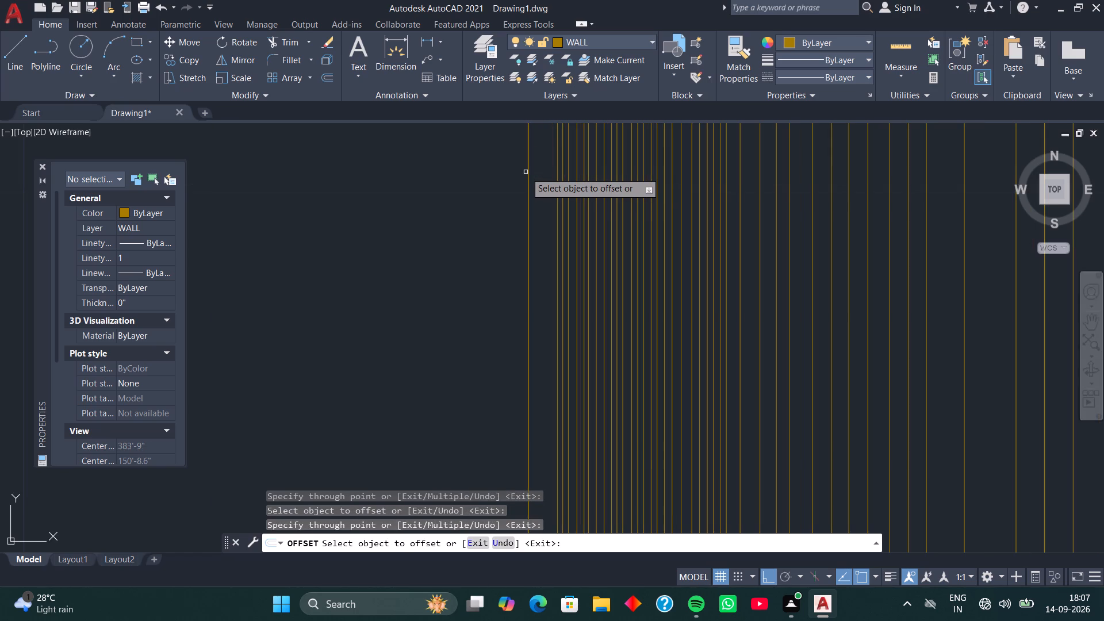
{"action": "scroll", "coordinate": [526, 172], "scroll_direction": "up", "scroll_amount": 1}
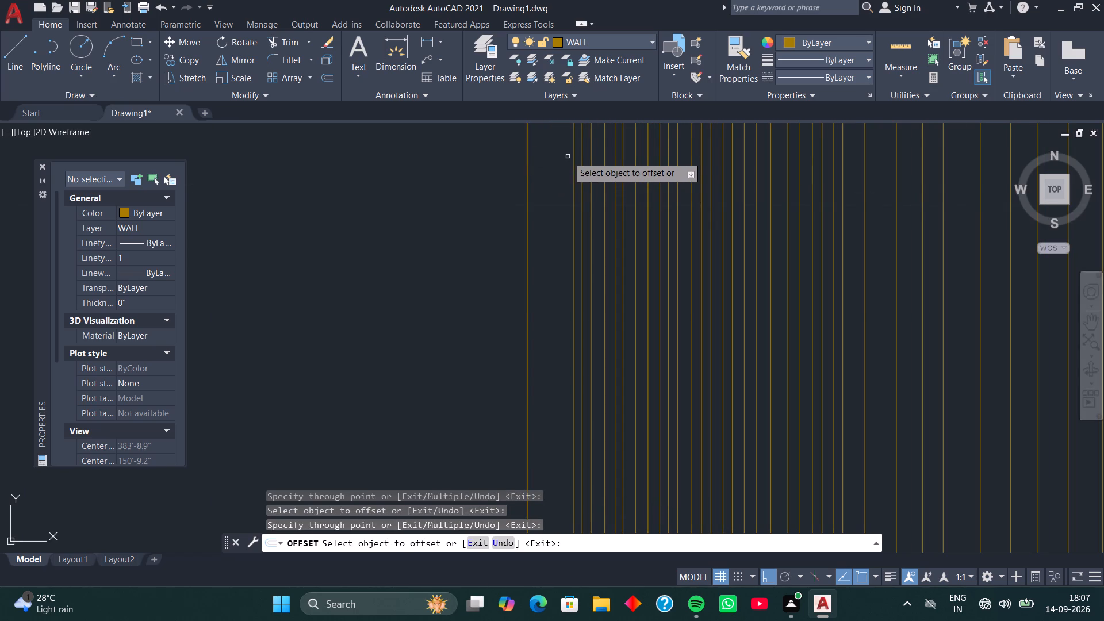
{"action": "left_click", "coordinate": [573, 155]}
{"action": "scroll", "coordinate": [559, 148], "scroll_direction": "up", "scroll_amount": 1}
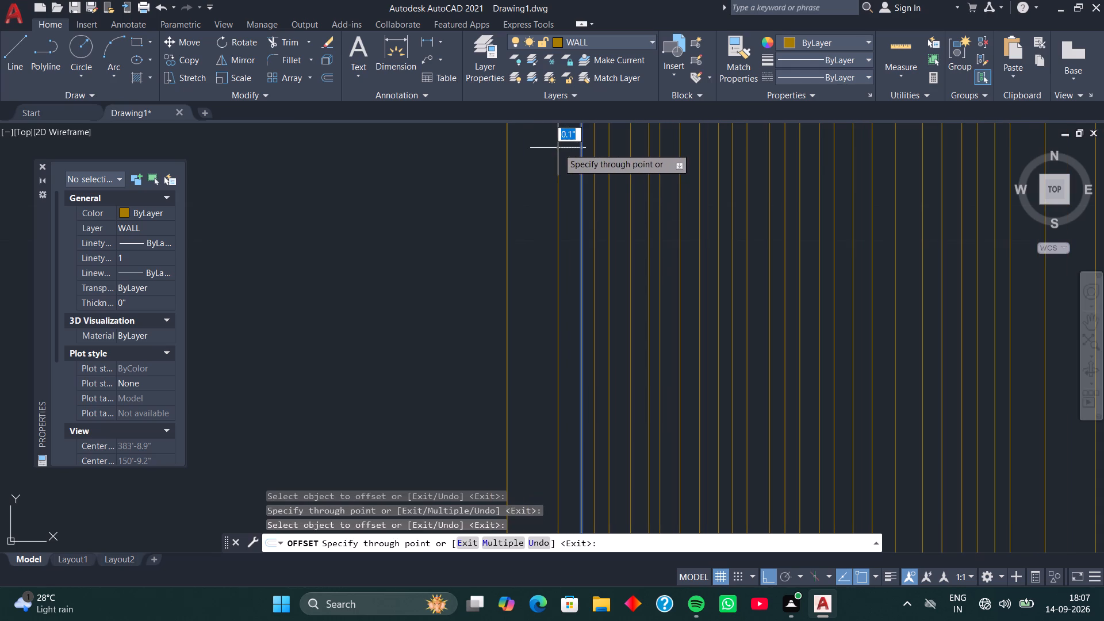
{"action": "left_click", "coordinate": [558, 148]}
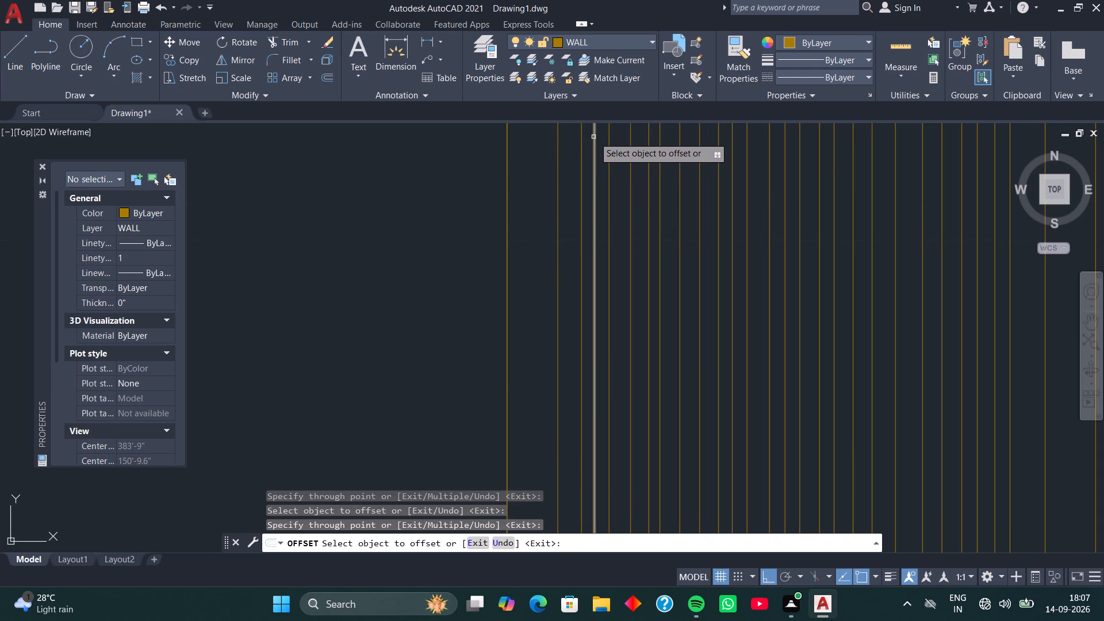
{"action": "left_click", "coordinate": [595, 136]}
{"action": "left_click", "coordinate": [551, 135]}
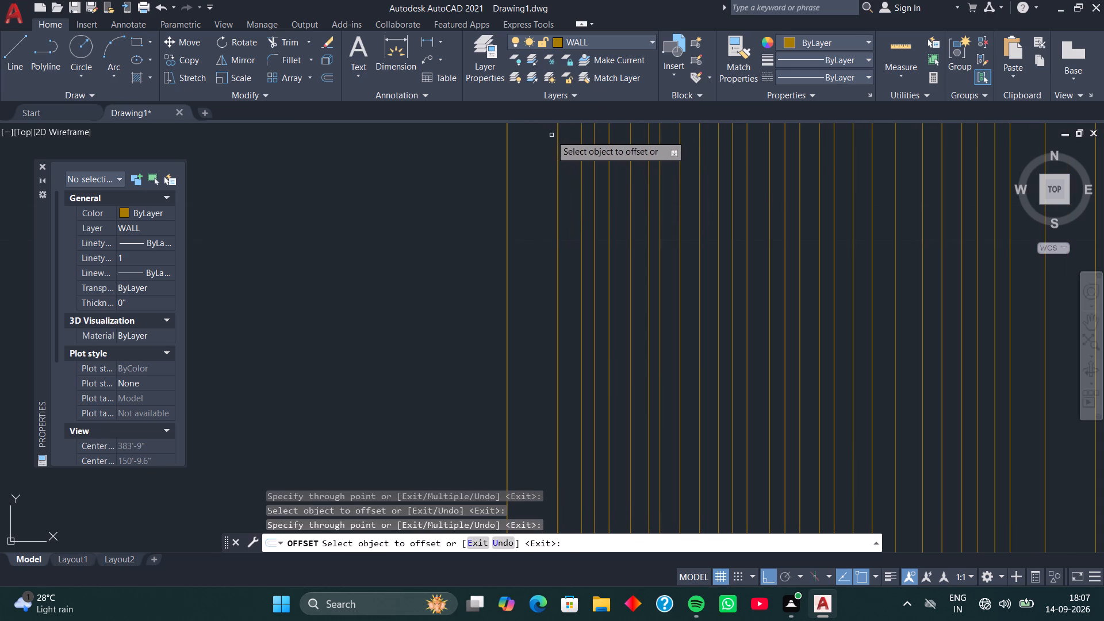
Offset three lines from the dense cluster's left edge leftward, side by side at the near end of the wide gap.
{"action": "scroll", "coordinate": [550, 135], "scroll_direction": "down", "scroll_amount": 5}
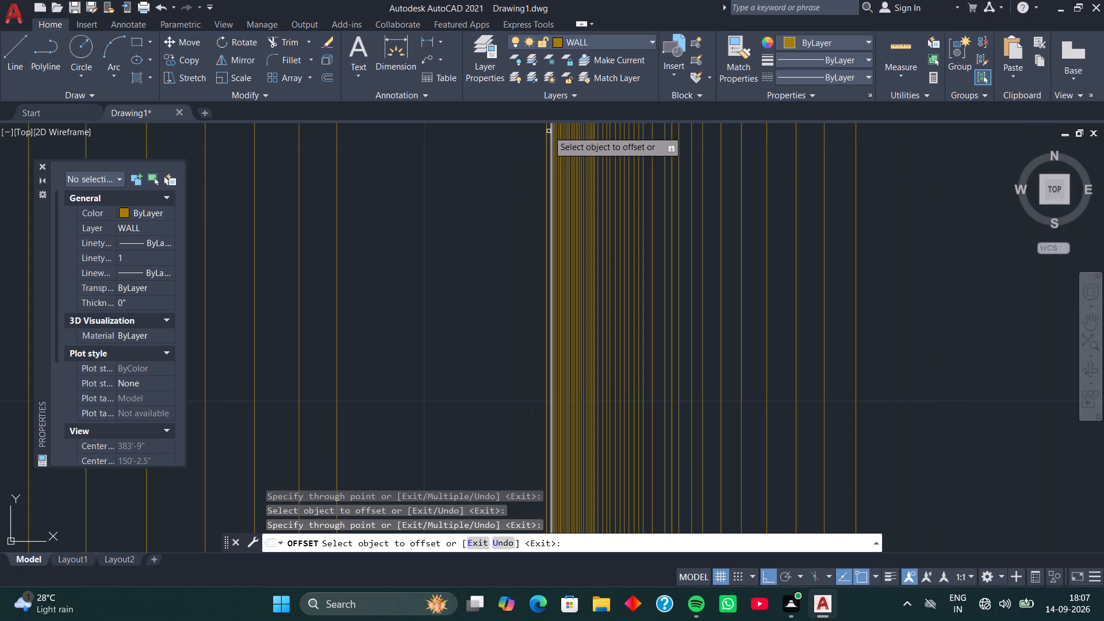
{"action": "left_click", "coordinate": [546, 126]}
{"action": "left_click", "coordinate": [504, 126]}
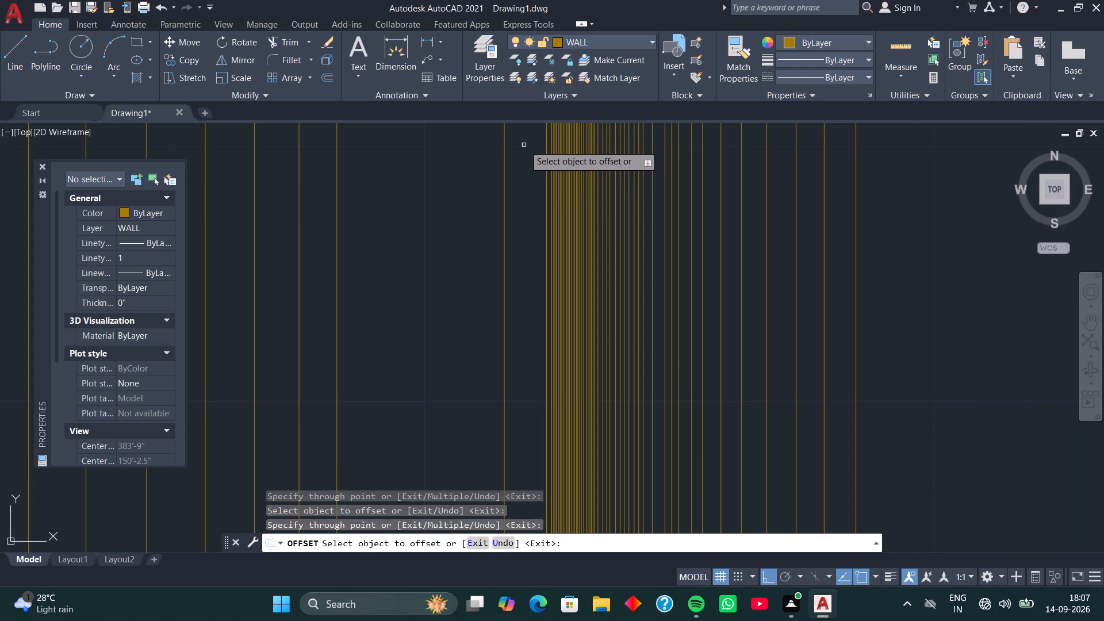
{"action": "left_click", "coordinate": [558, 128]}
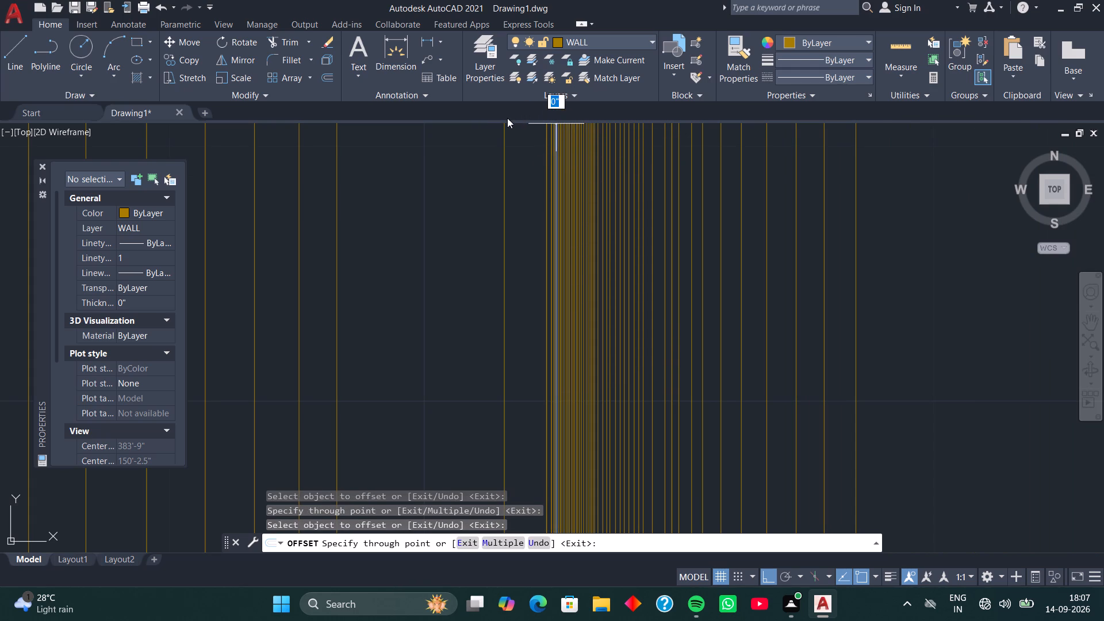
{"action": "left_click", "coordinate": [507, 118]}
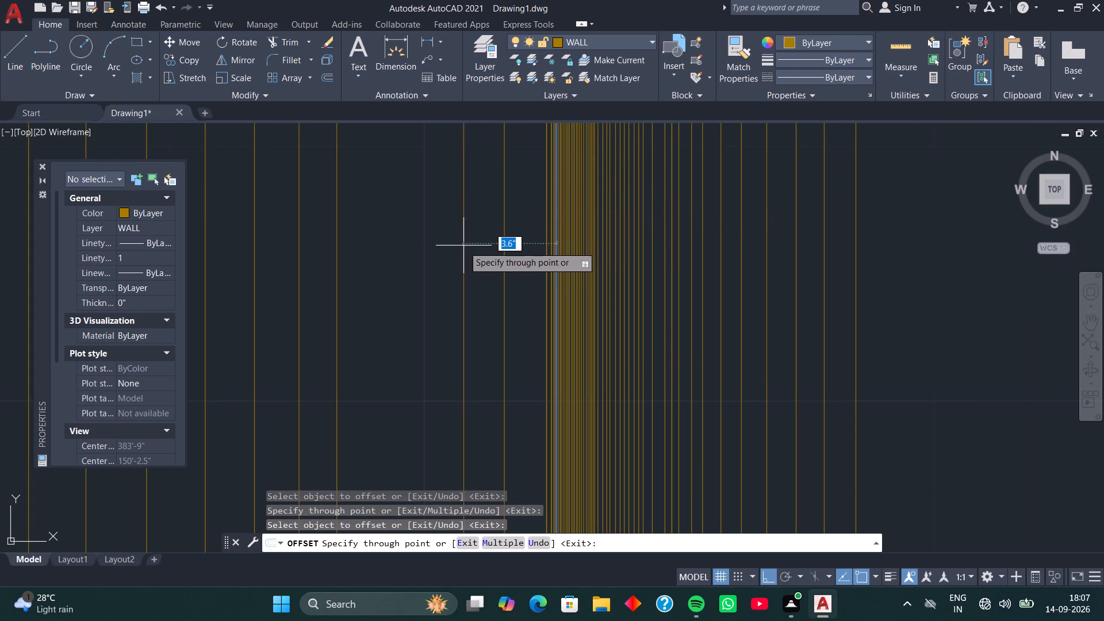
{"action": "left_click", "coordinate": [516, 210]}
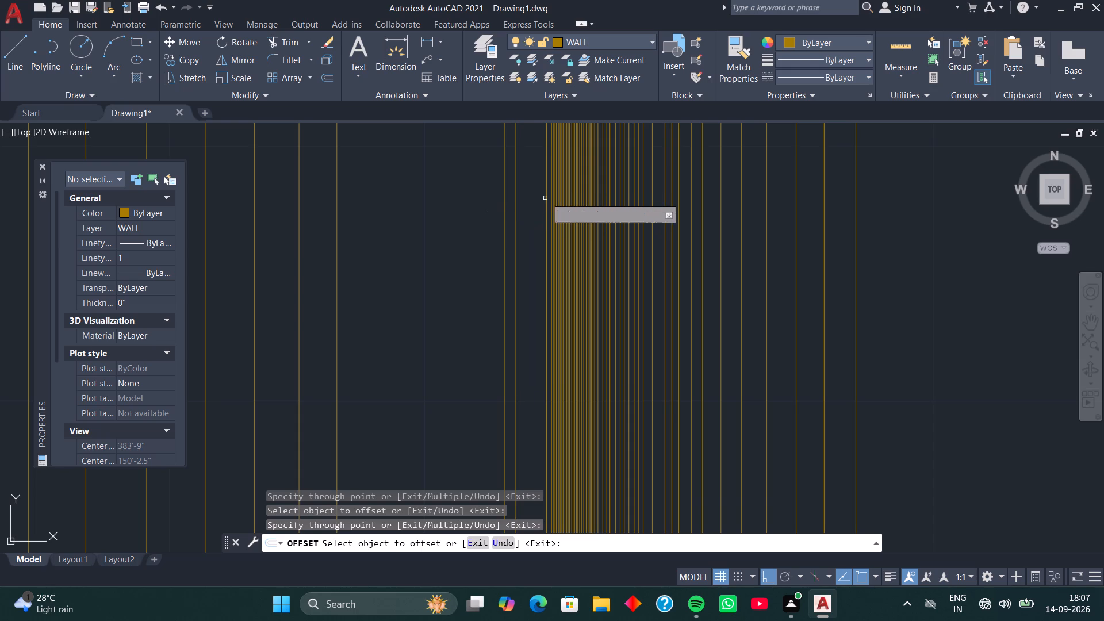
{"action": "left_click", "coordinate": [561, 187]}
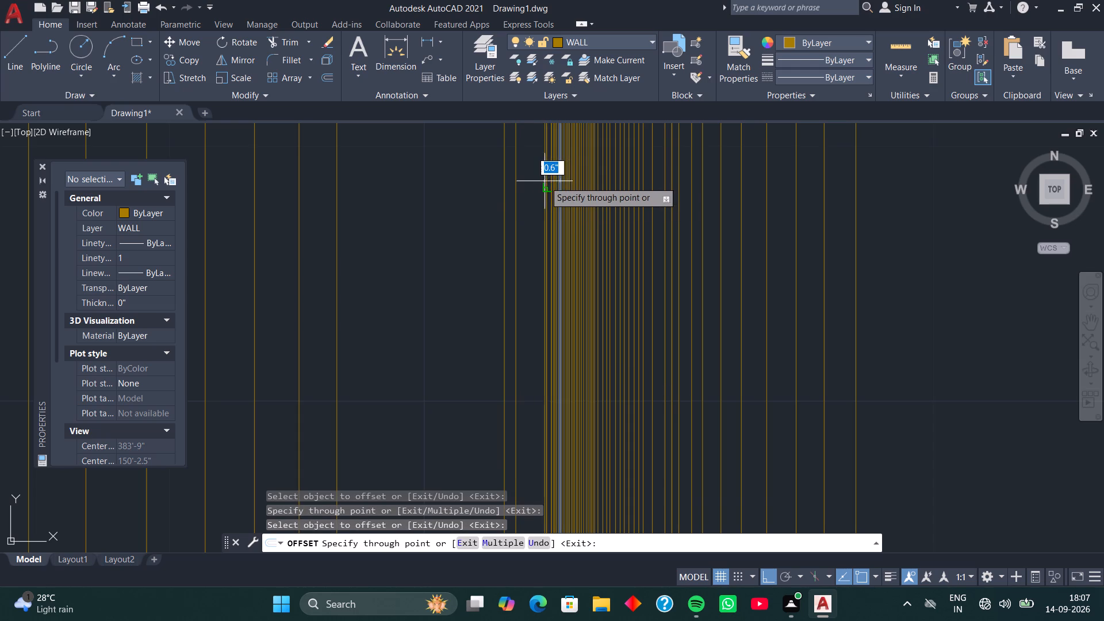
{"action": "left_click", "coordinate": [526, 181]}
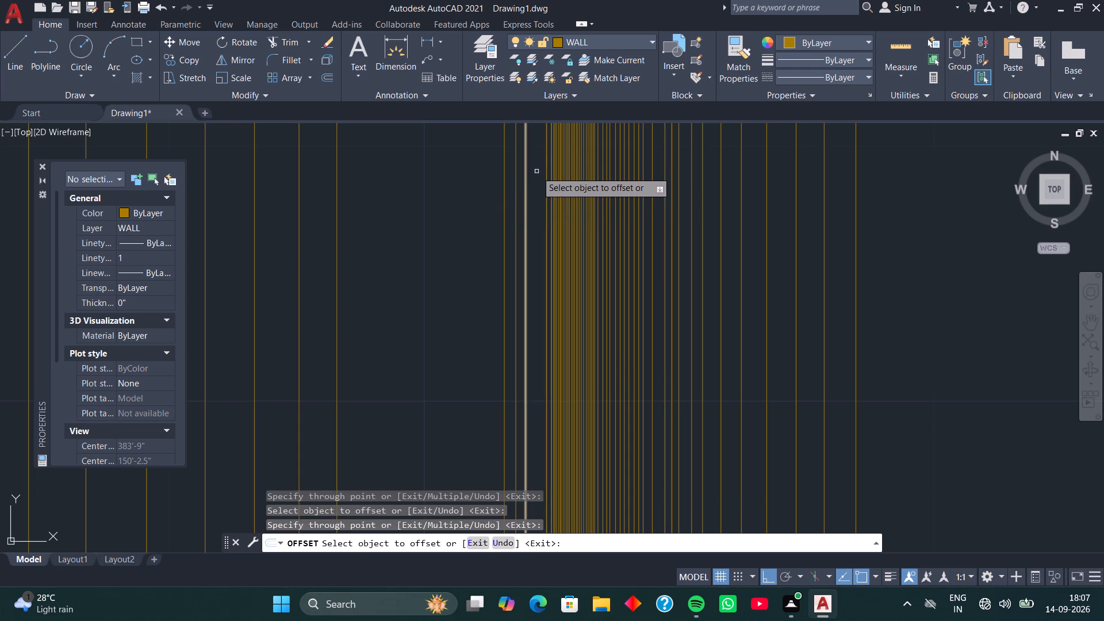
Offset four cluster lines farther leftward into the wide gap, the first about 7.8", and one newly offset line leftward to fill the space between the groups.
{"action": "left_click", "coordinate": [536, 167]}
{"action": "left_click", "coordinate": [467, 169]}
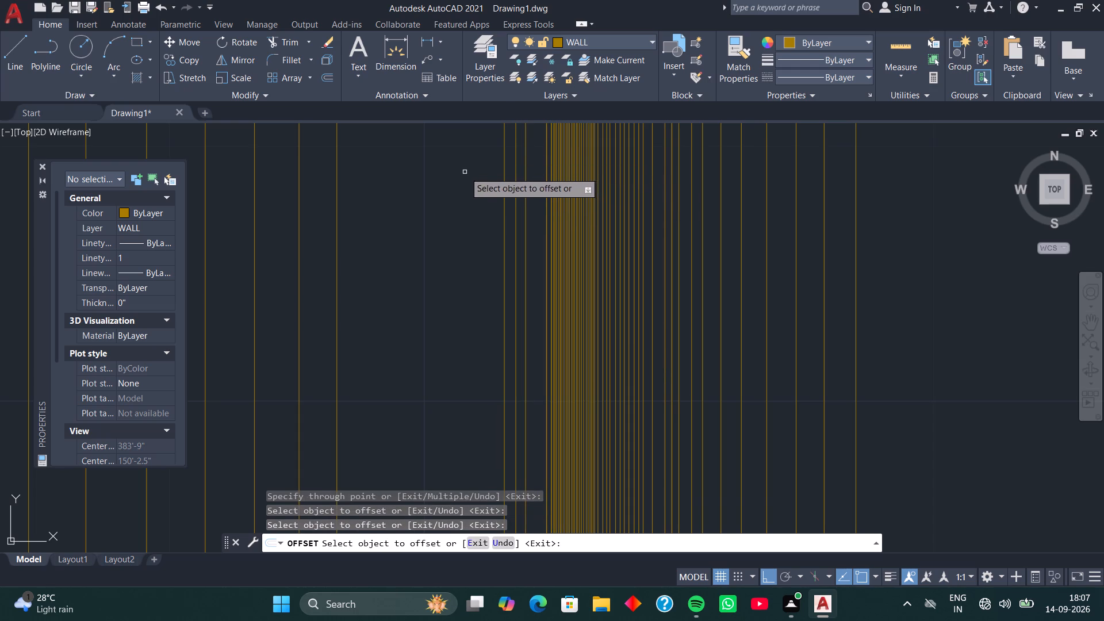
{"action": "left_click", "coordinate": [623, 201]}
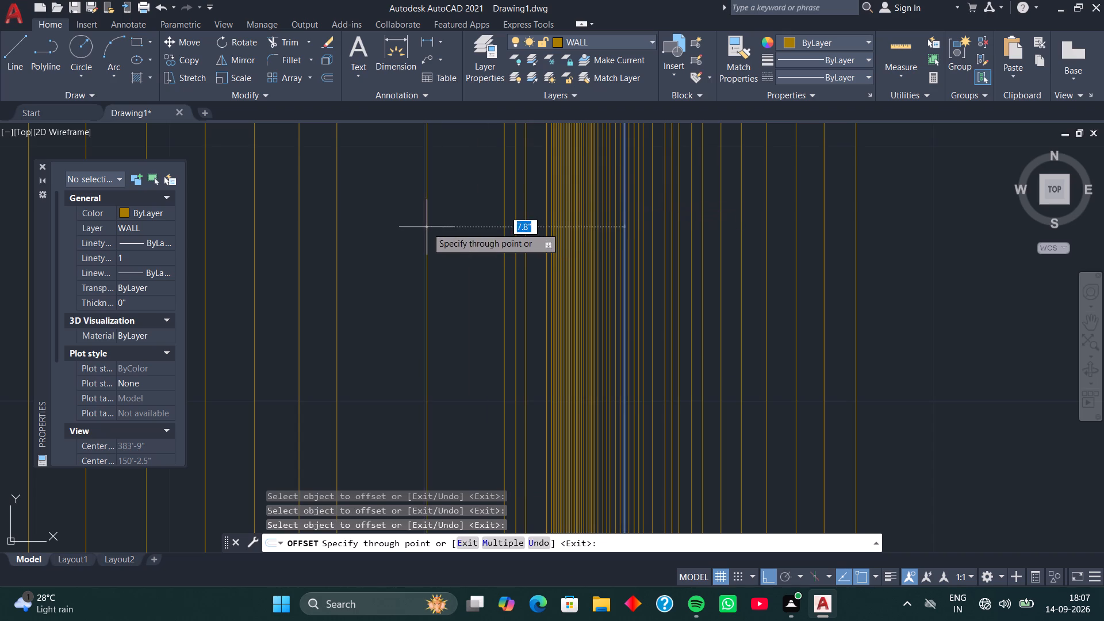
{"action": "left_click", "coordinate": [426, 228]}
{"action": "left_click", "coordinate": [582, 188]}
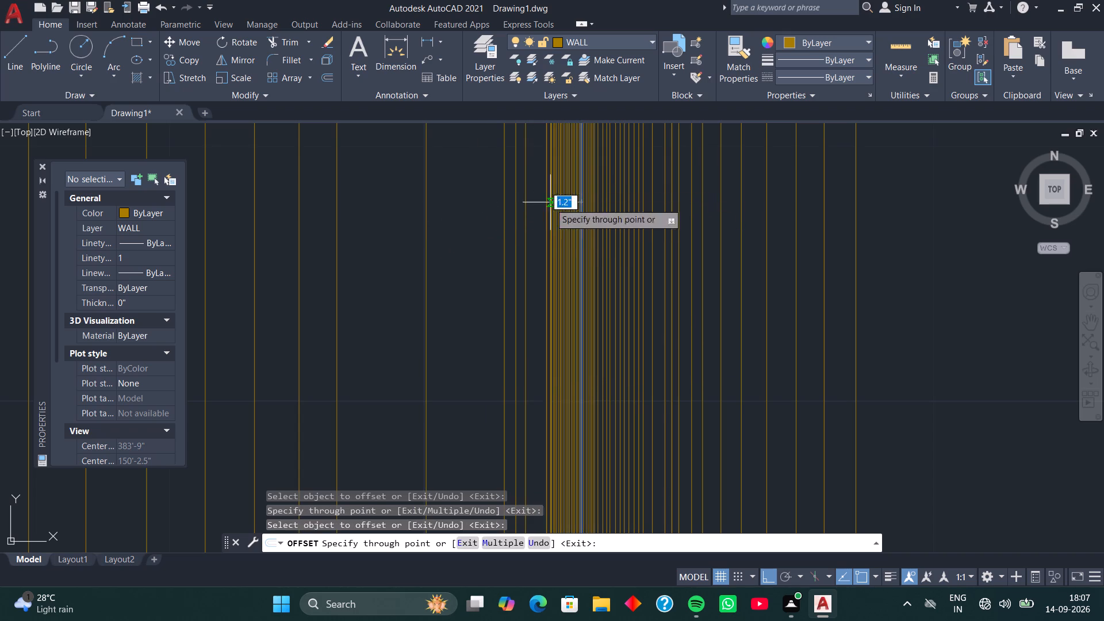
{"action": "left_click", "coordinate": [469, 224]}
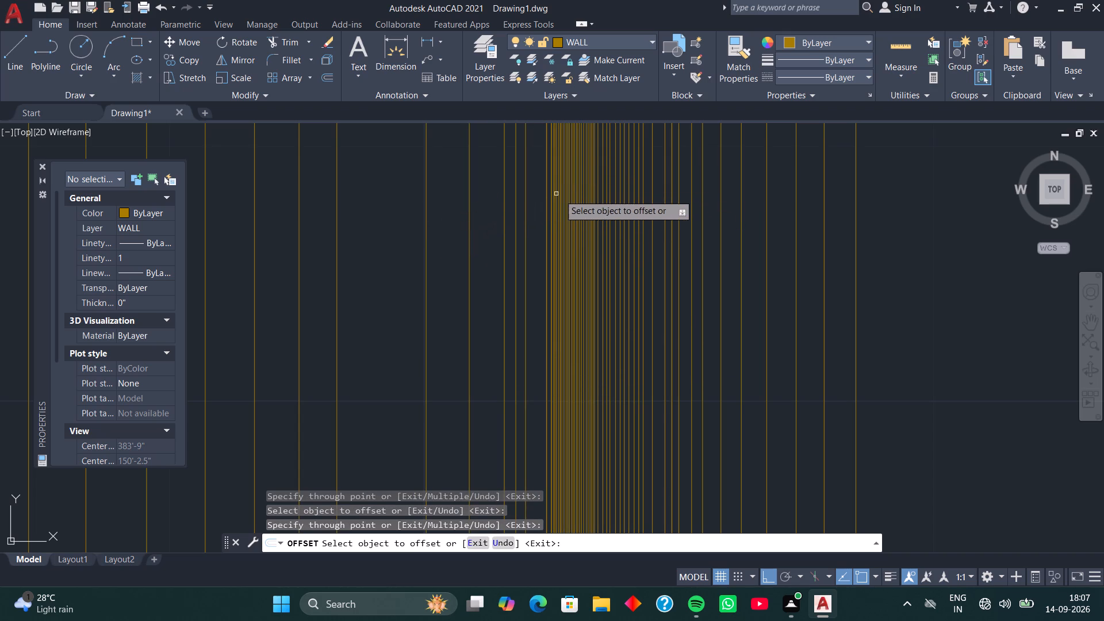
{"action": "left_click", "coordinate": [572, 195]}
{"action": "left_click", "coordinate": [447, 264]}
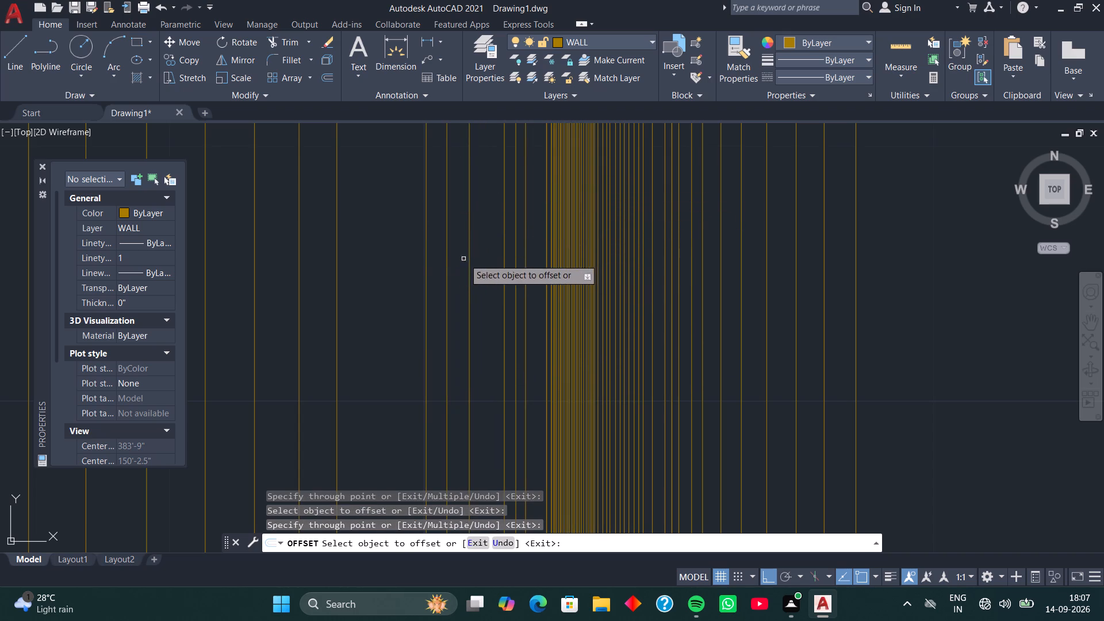
{"action": "left_click", "coordinate": [563, 240]}
{"action": "left_click", "coordinate": [405, 243]}
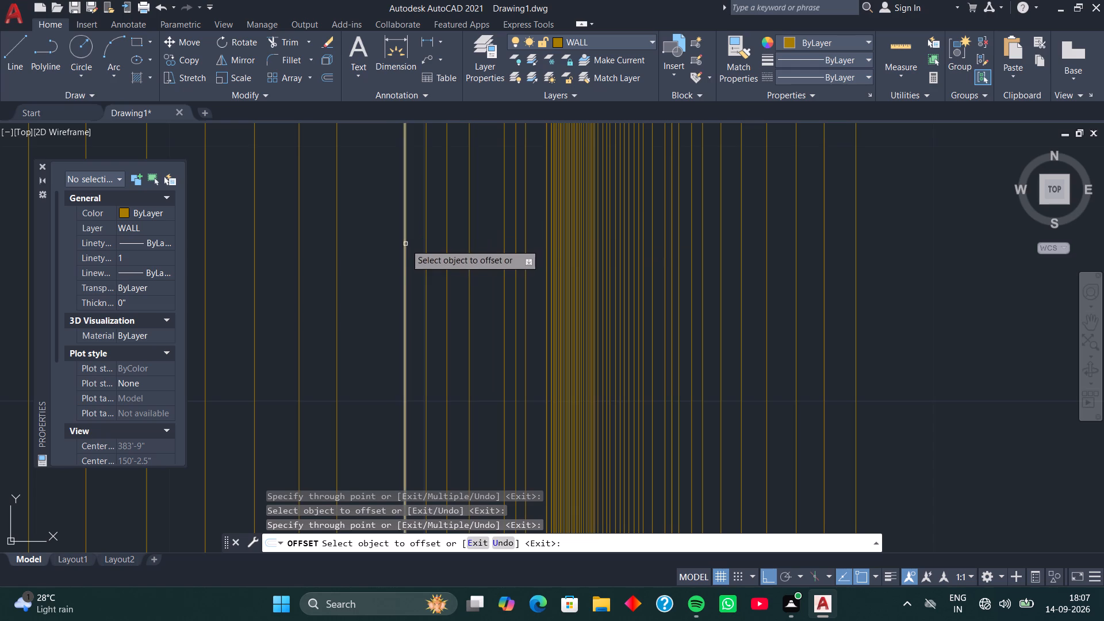
{"action": "left_click", "coordinate": [540, 195]}
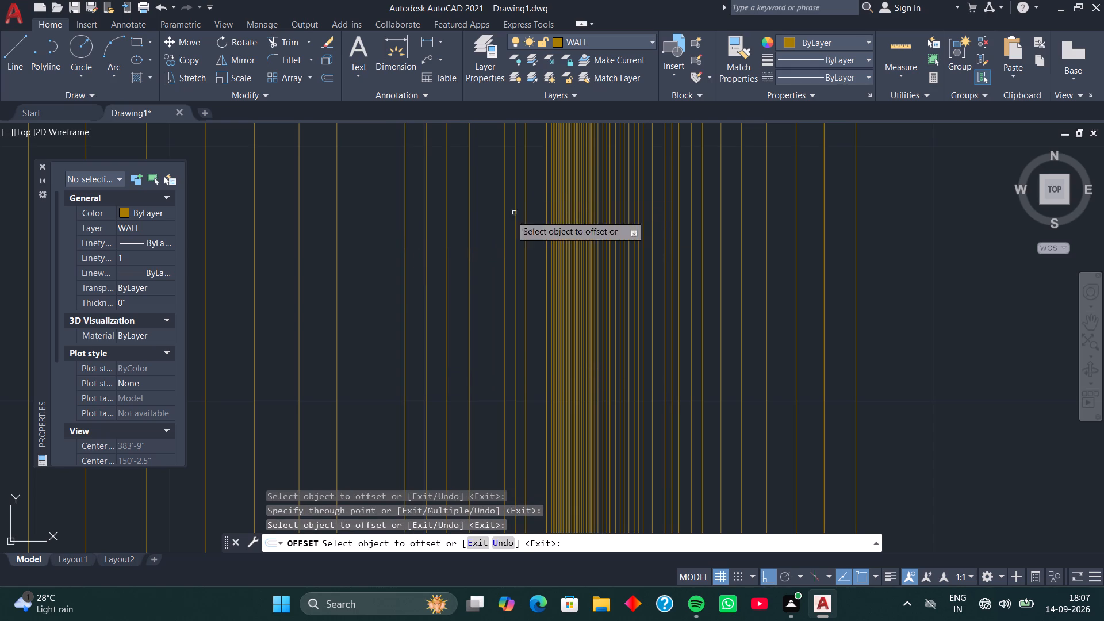
{"action": "left_click", "coordinate": [524, 204]}
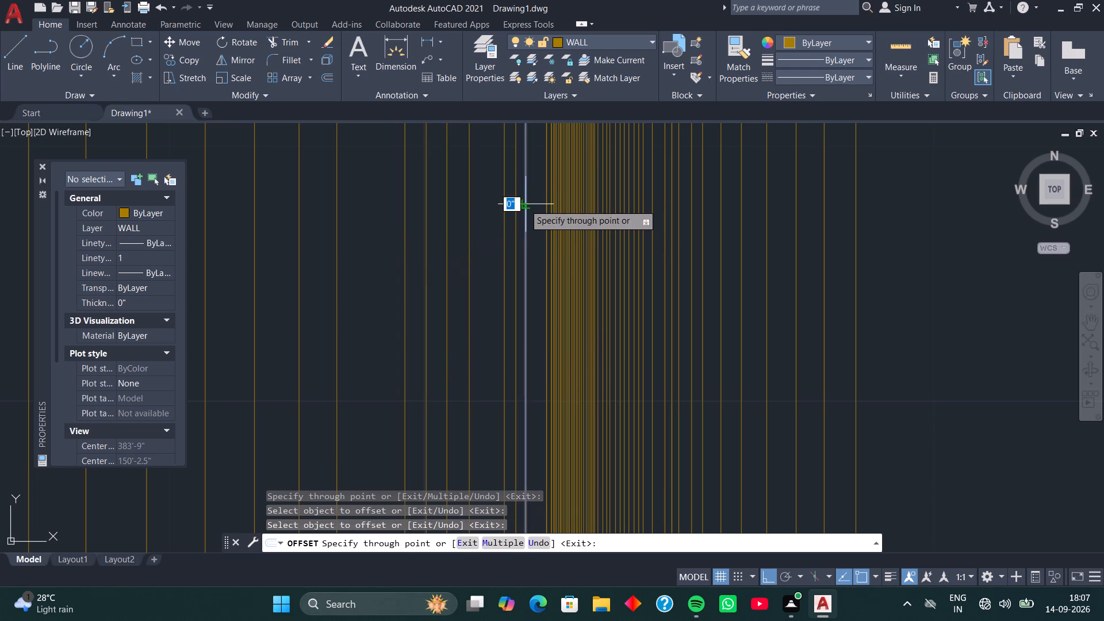
{"action": "left_click", "coordinate": [487, 201]}
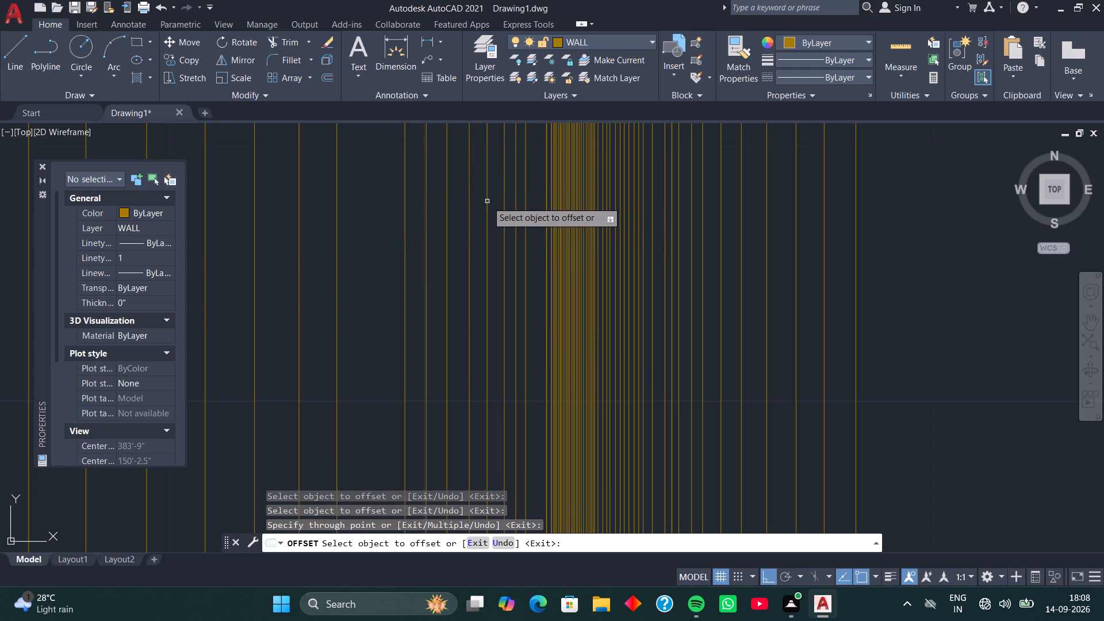
Offset five cluster lines leftward, the first about 6.1", to fill the remaining gap up to the first widely spaced line.
{"action": "left_click", "coordinate": [553, 198]}
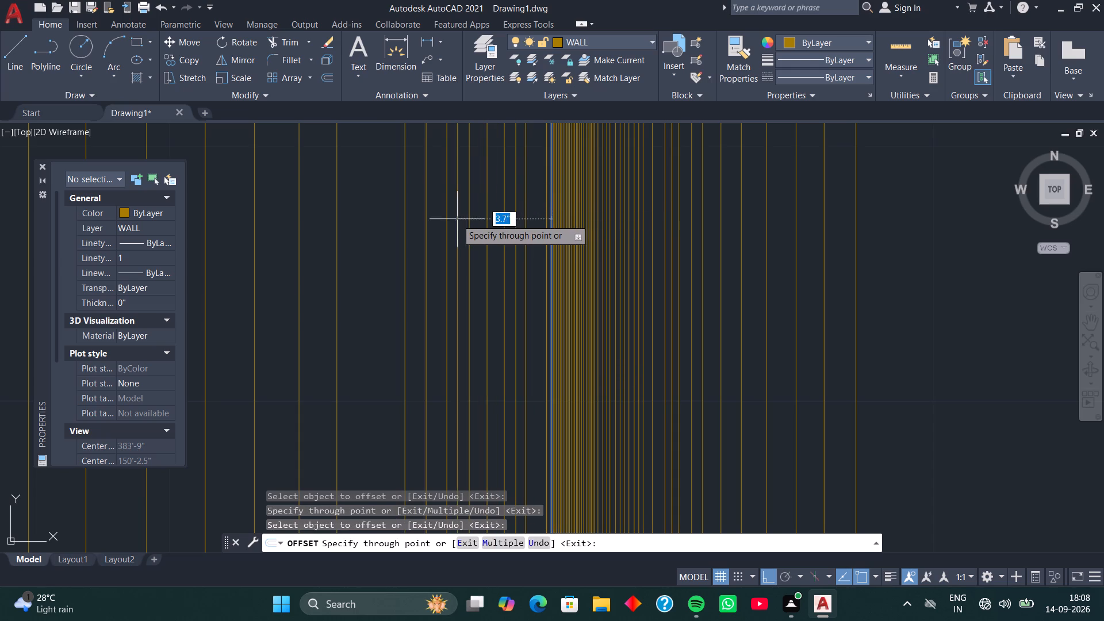
{"action": "left_click", "coordinate": [394, 220]}
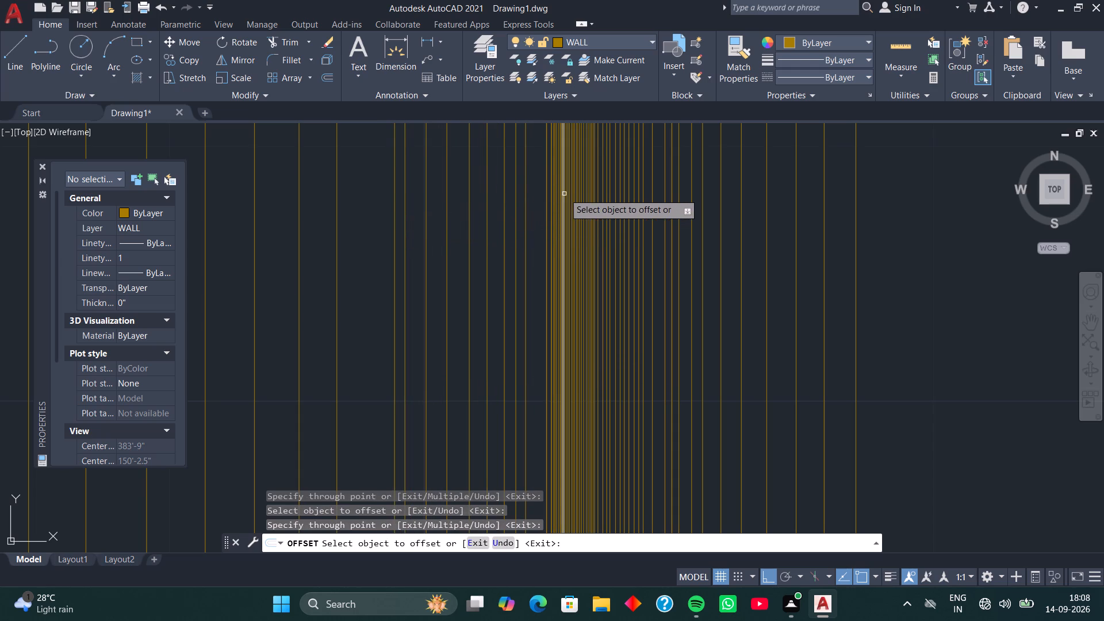
{"action": "left_click", "coordinate": [564, 193]}
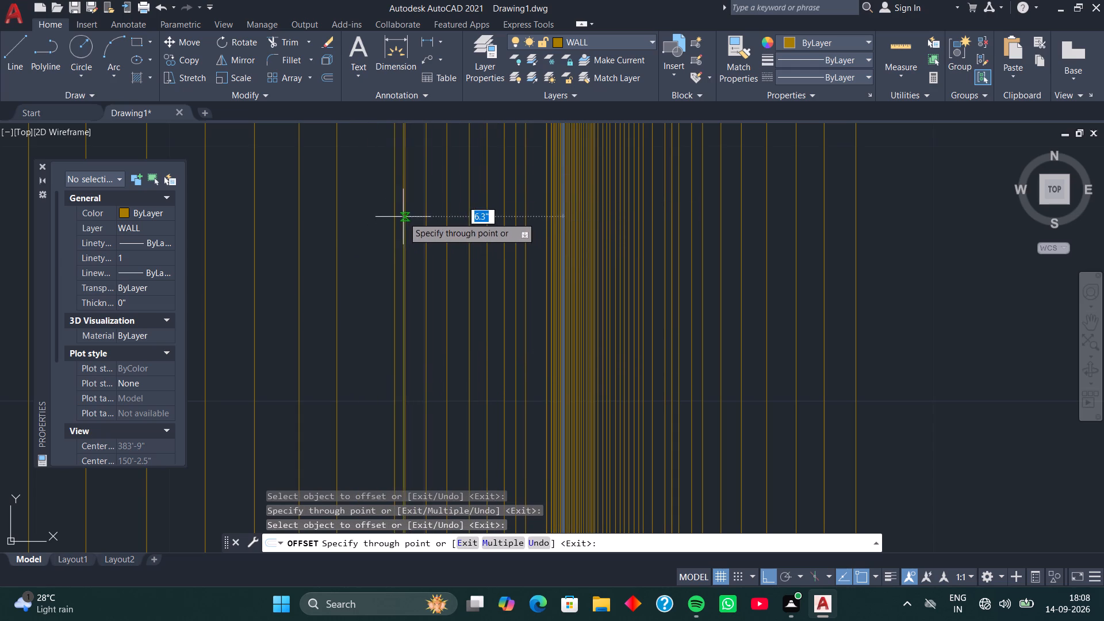
{"action": "left_click", "coordinate": [381, 225]}
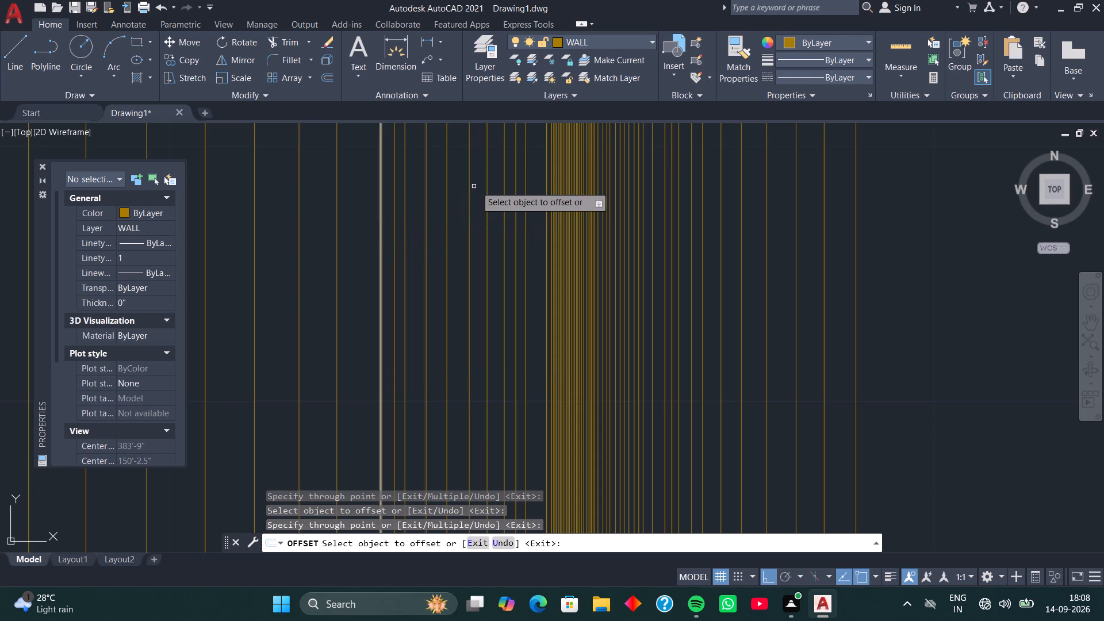
{"action": "left_click", "coordinate": [569, 196]}
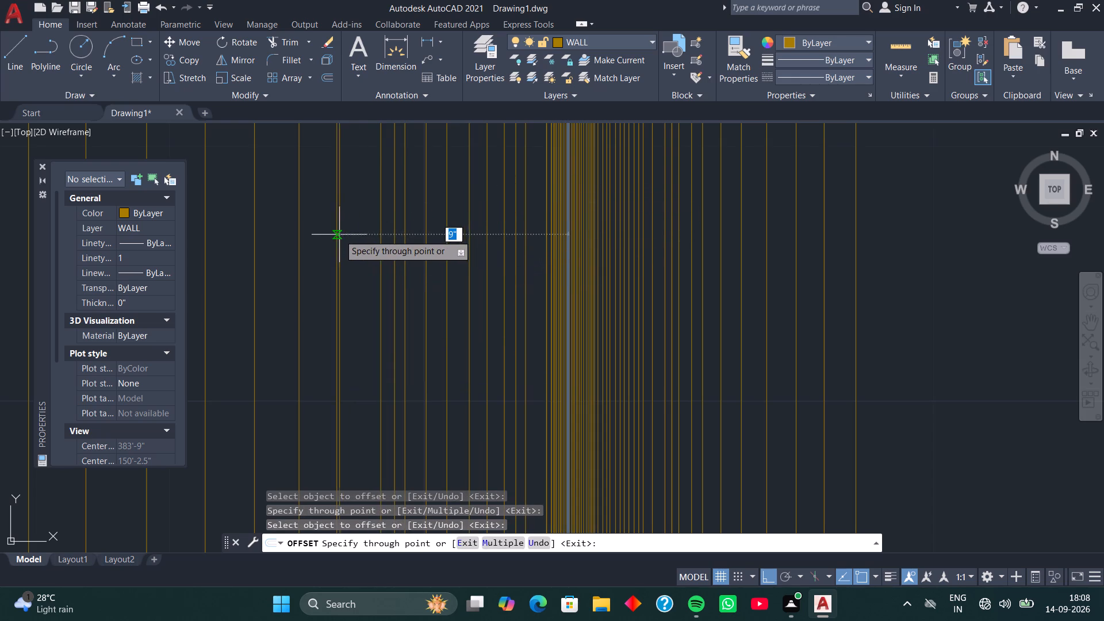
{"action": "left_click", "coordinate": [367, 212]}
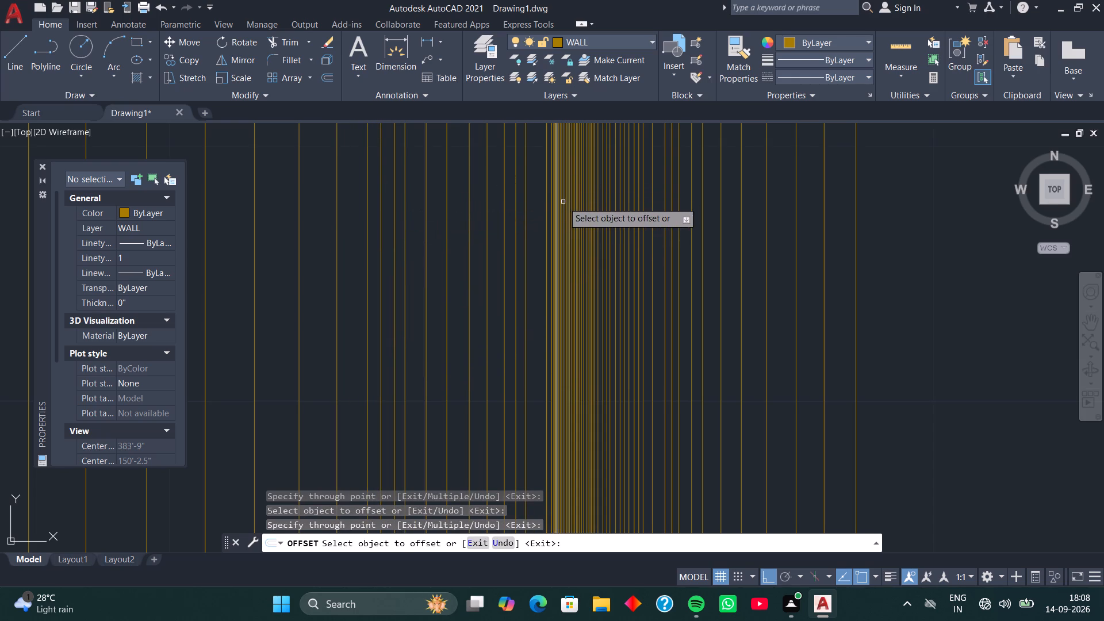
{"action": "left_click", "coordinate": [565, 200]}
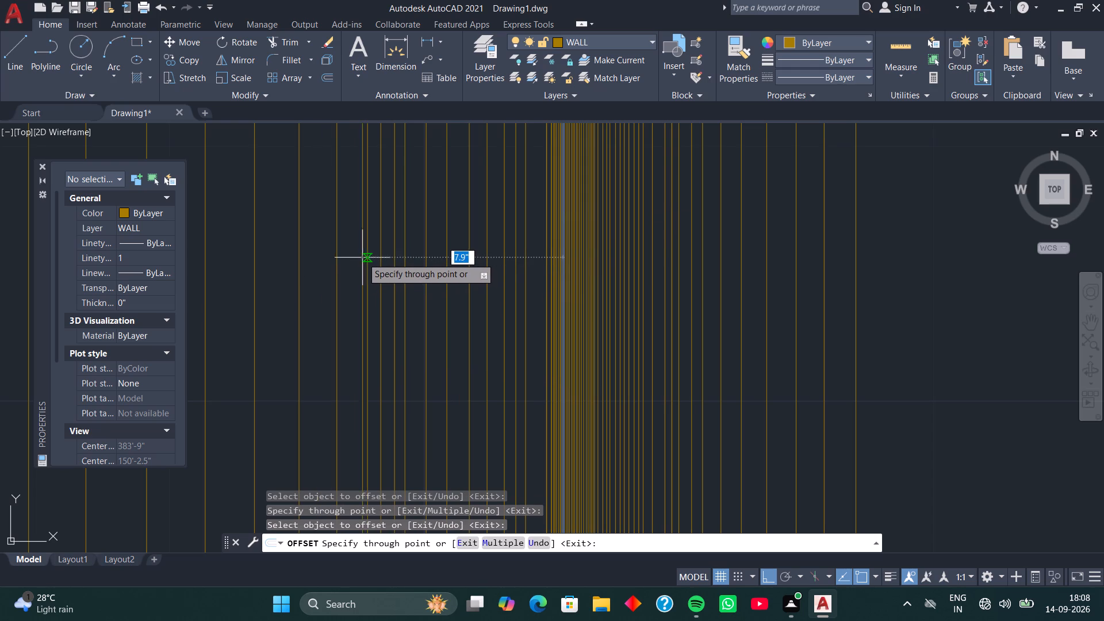
{"action": "left_click", "coordinate": [359, 258]}
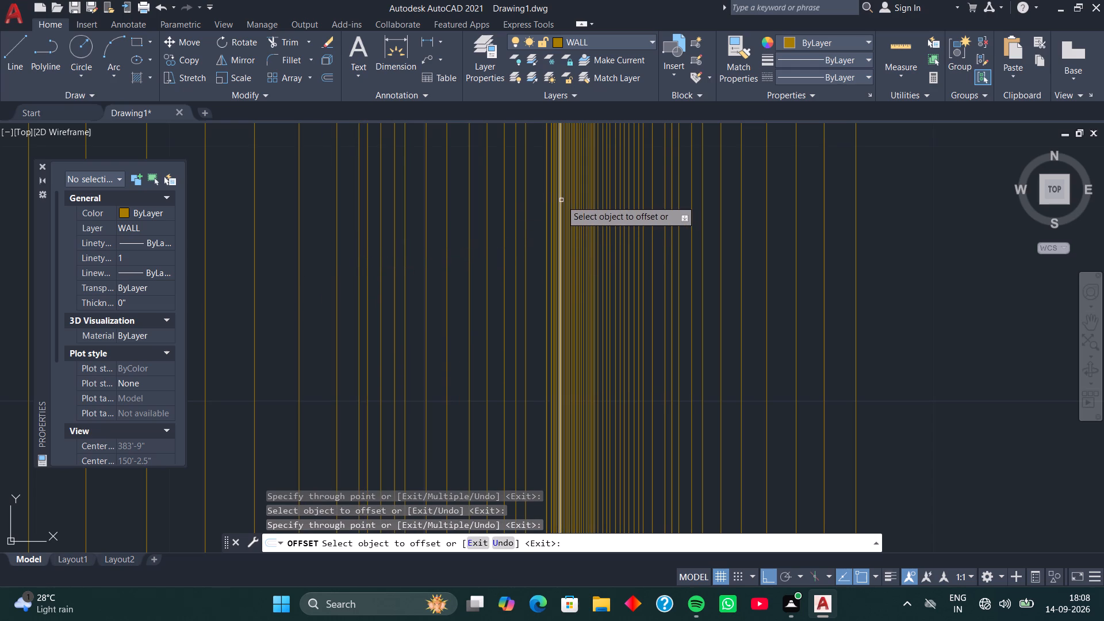
{"action": "left_click", "coordinate": [561, 200]}
{"action": "left_click", "coordinate": [349, 244]}
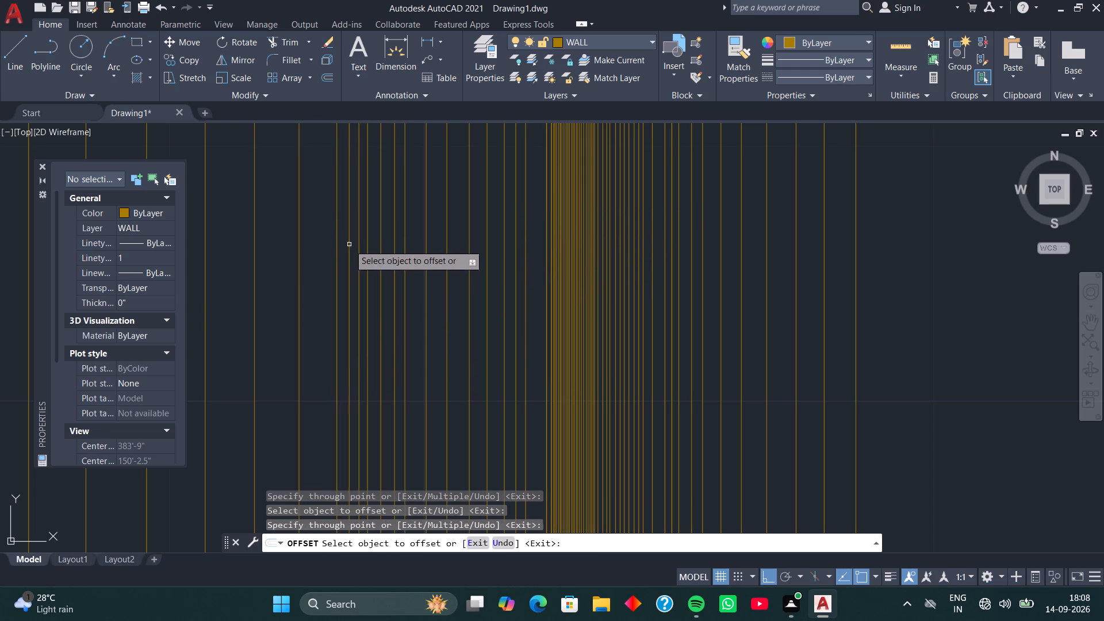
Offset four cluster lines leftward, including about 9.2" and 10.7" offsets, placing two in each of the next two wide gaps.
{"action": "left_click", "coordinate": [561, 187]}
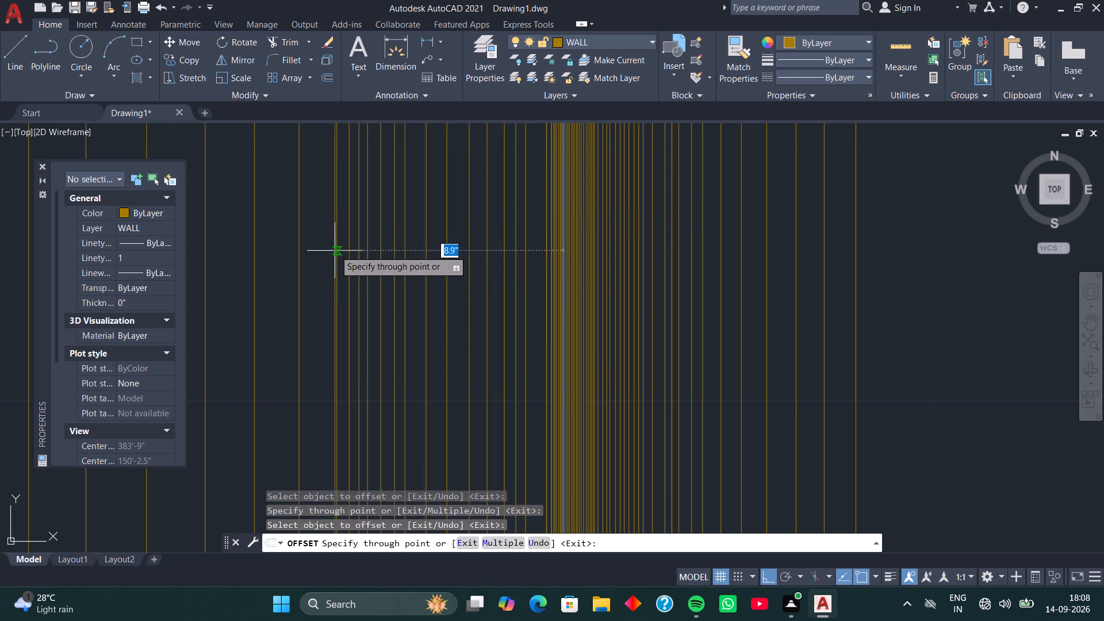
{"action": "left_click", "coordinate": [329, 244]}
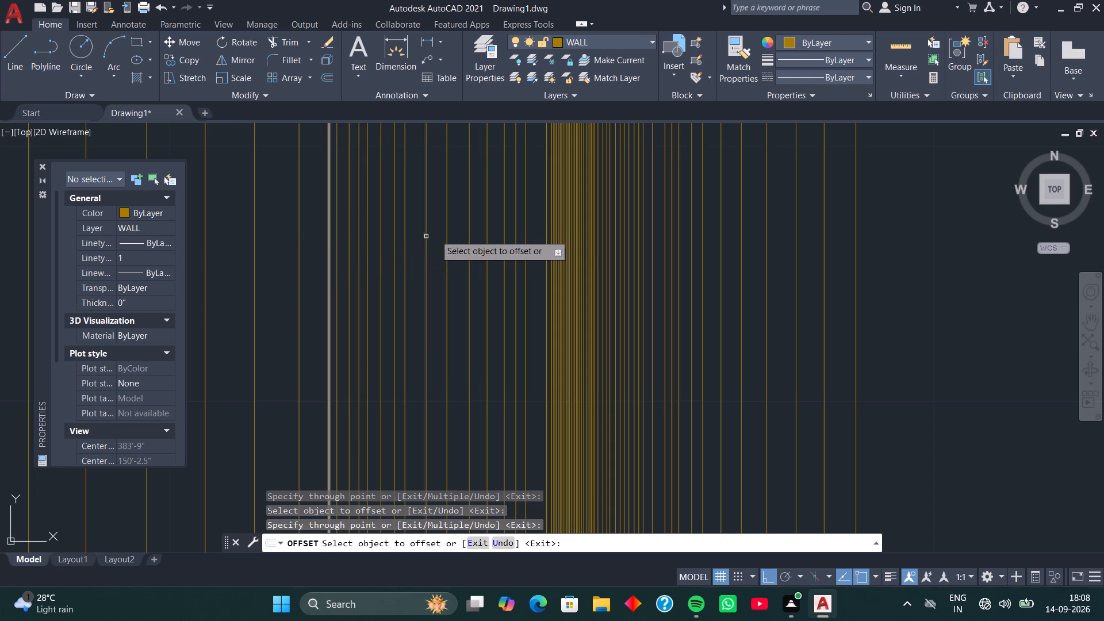
{"action": "left_click", "coordinate": [555, 213]}
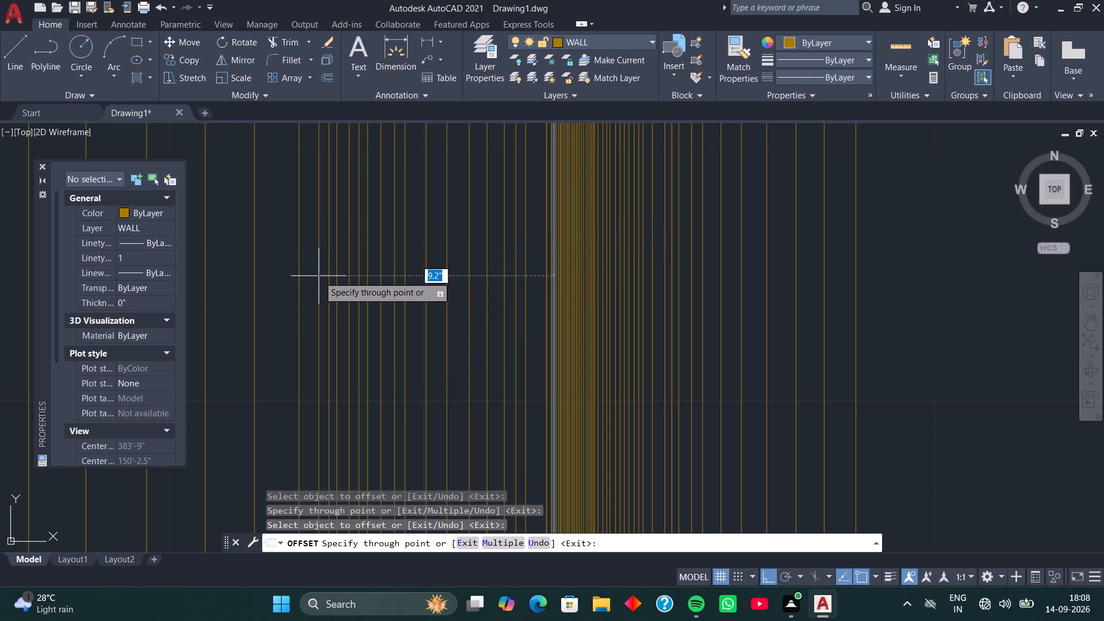
{"action": "left_click", "coordinate": [317, 275]}
{"action": "left_click", "coordinate": [560, 174]}
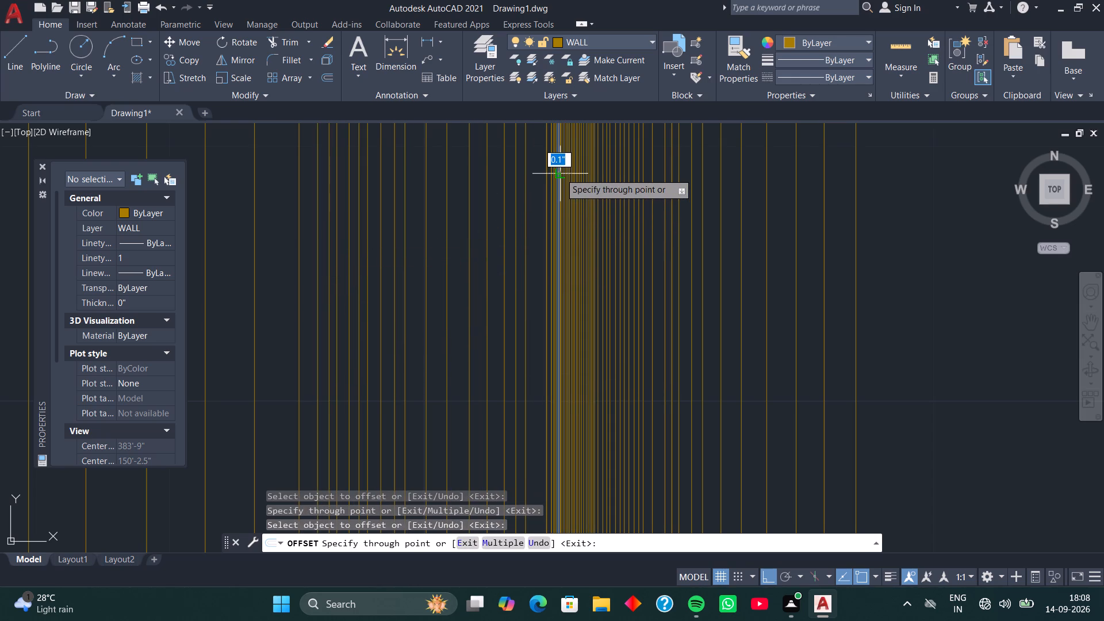
{"action": "left_click", "coordinate": [284, 291]}
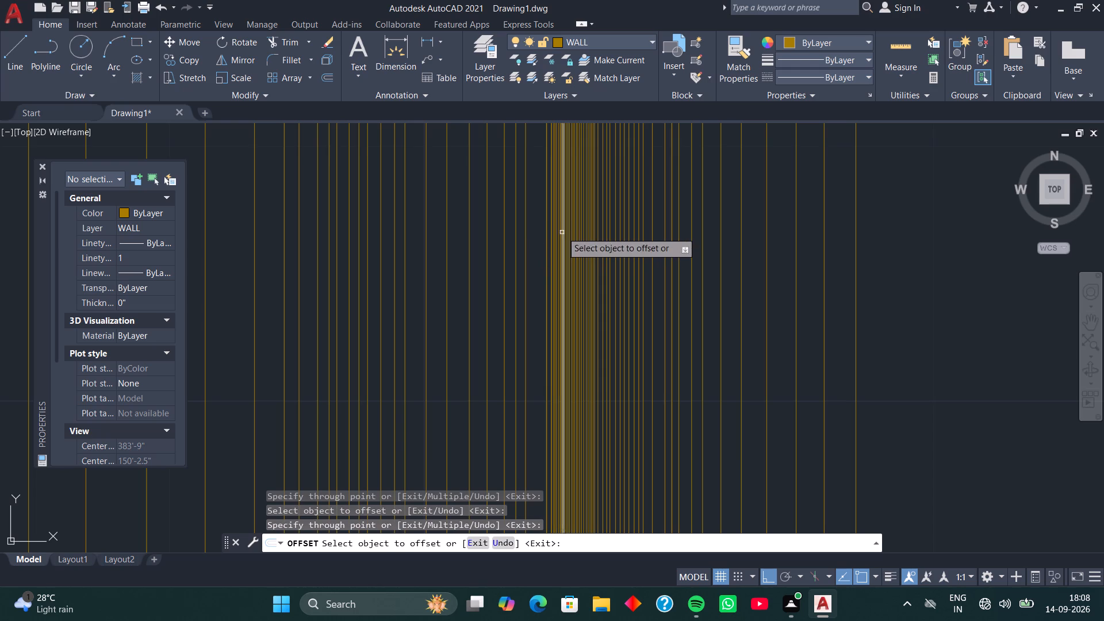
{"action": "left_click", "coordinate": [562, 232]}
{"action": "left_click", "coordinate": [271, 289]}
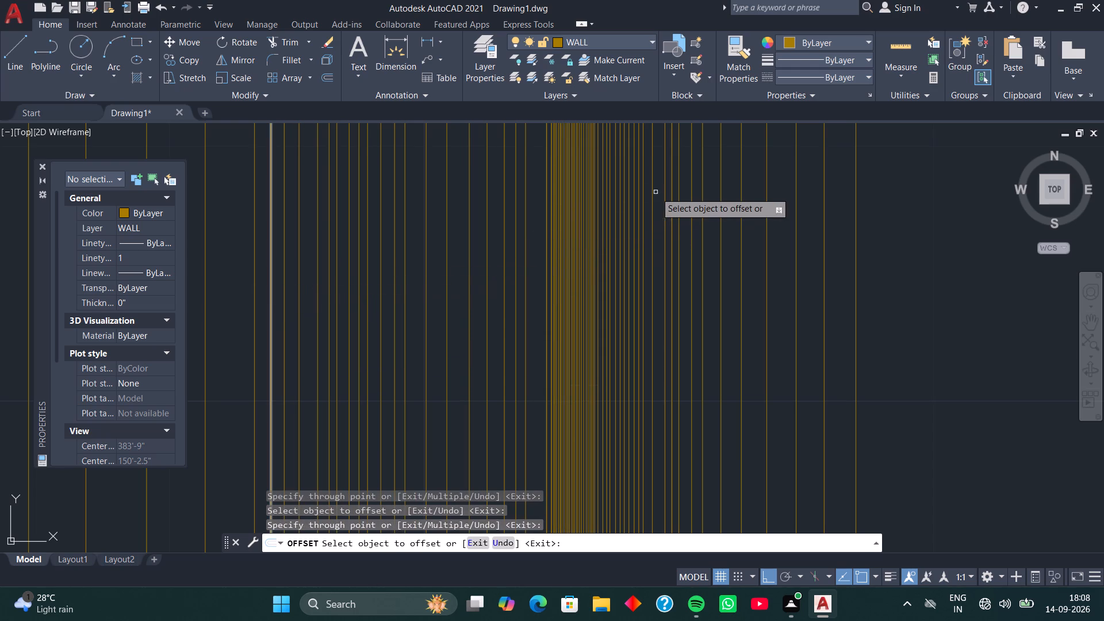
Offset a line right of the dense cluster, one inside it and one left of it into the following wide gap on the left.
{"action": "left_click", "coordinate": [673, 170]}
{"action": "left_click", "coordinate": [217, 250]}
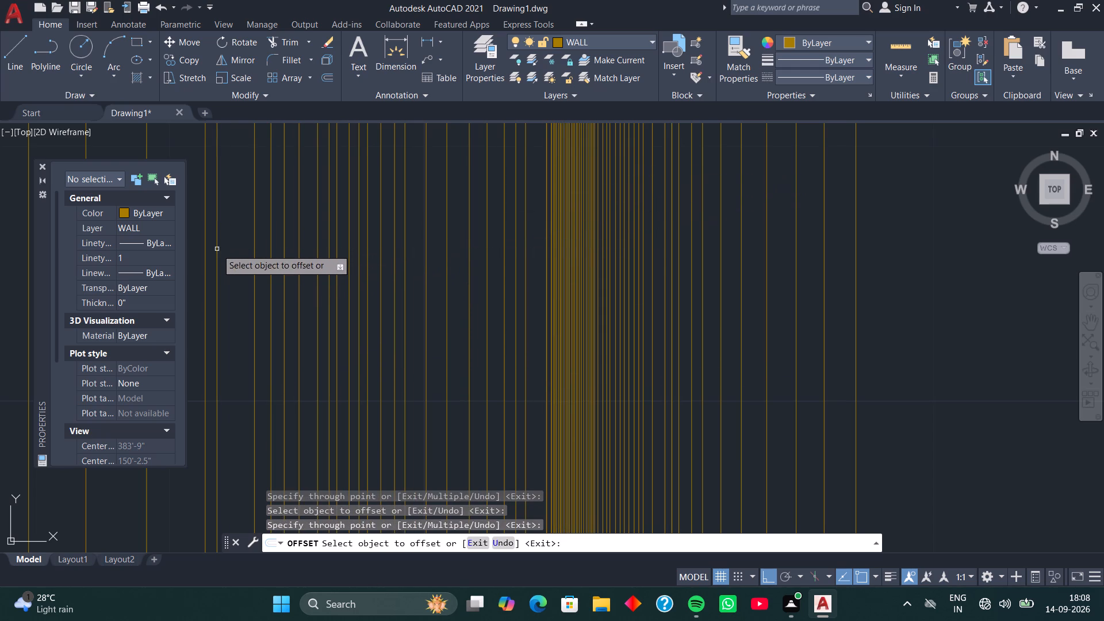
{"action": "left_click", "coordinate": [602, 197]}
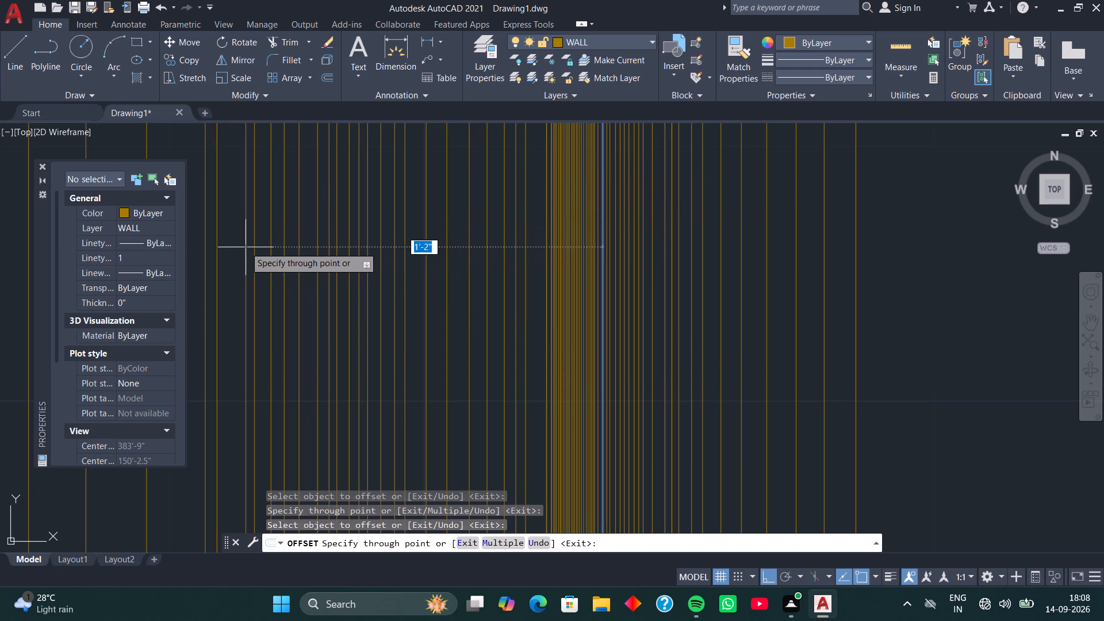
{"action": "left_click", "coordinate": [227, 244]}
{"action": "left_click", "coordinate": [404, 176]}
{"action": "left_click", "coordinate": [226, 243]}
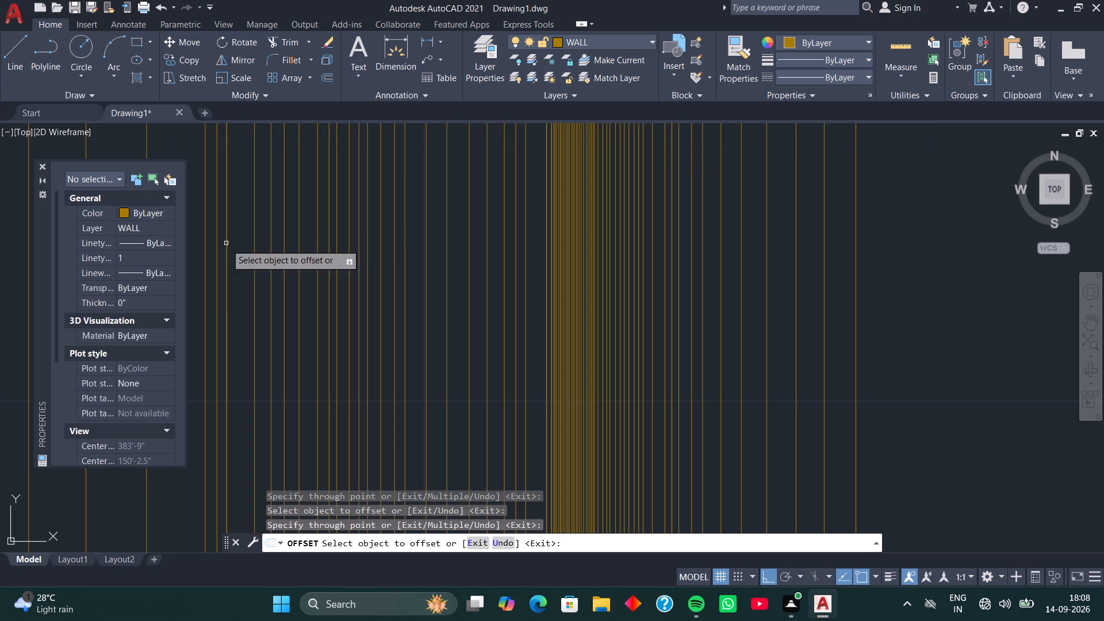
Offset a line left of the dense cluster about 5.9" leftward, and another from the left group rightward into the dense cluster.
{"action": "left_click", "coordinate": [338, 189]}
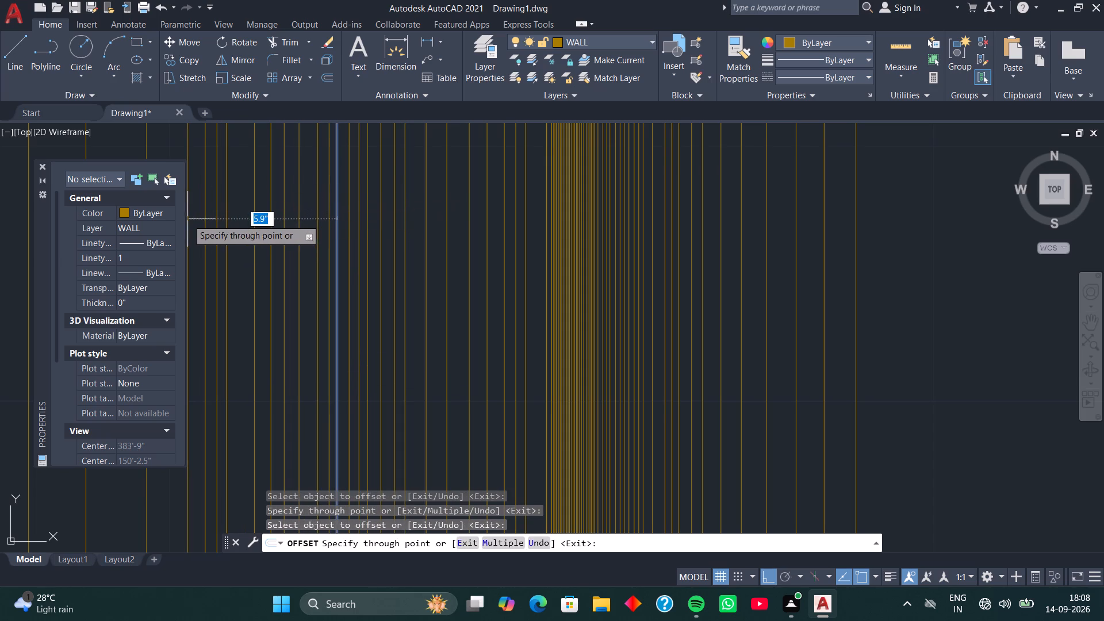
{"action": "left_click", "coordinate": [187, 220]}
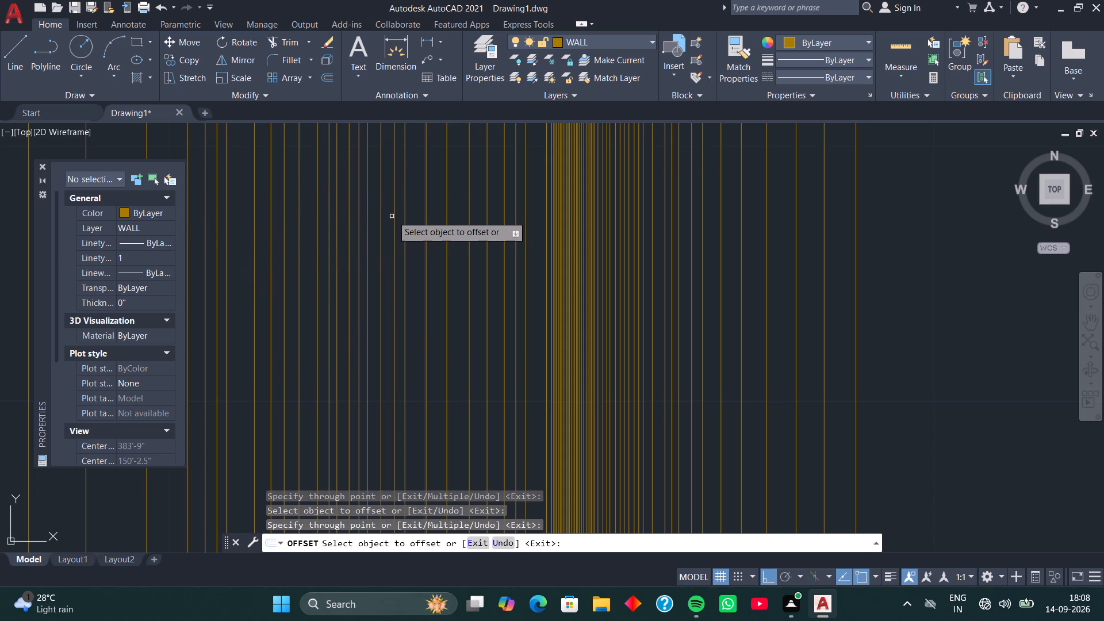
{"action": "left_click", "coordinate": [397, 194]}
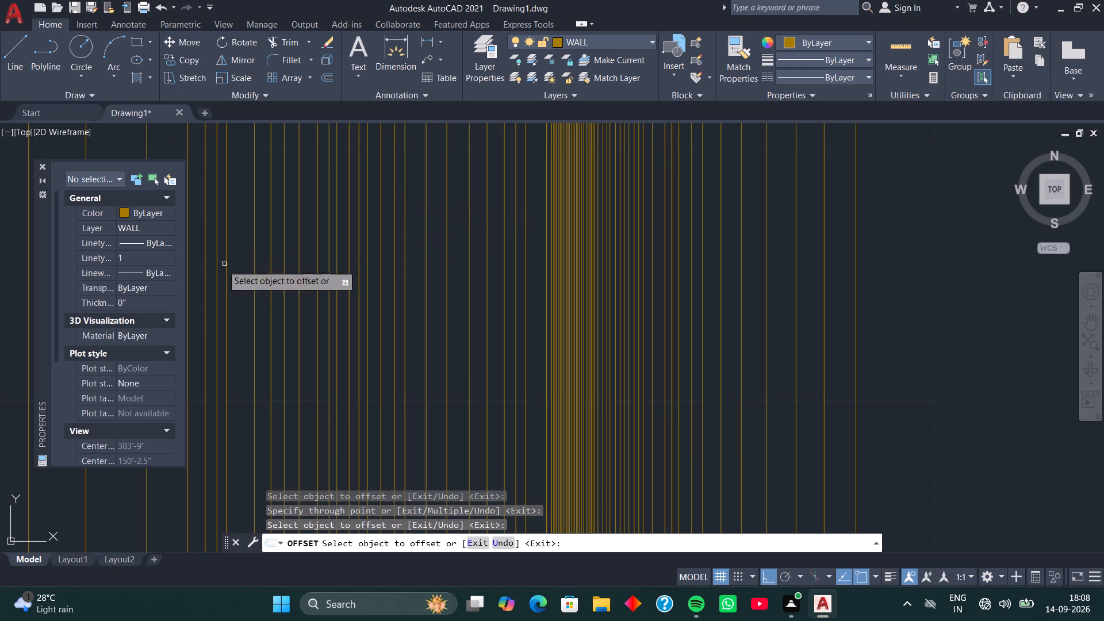
{"action": "left_click", "coordinate": [185, 272]}
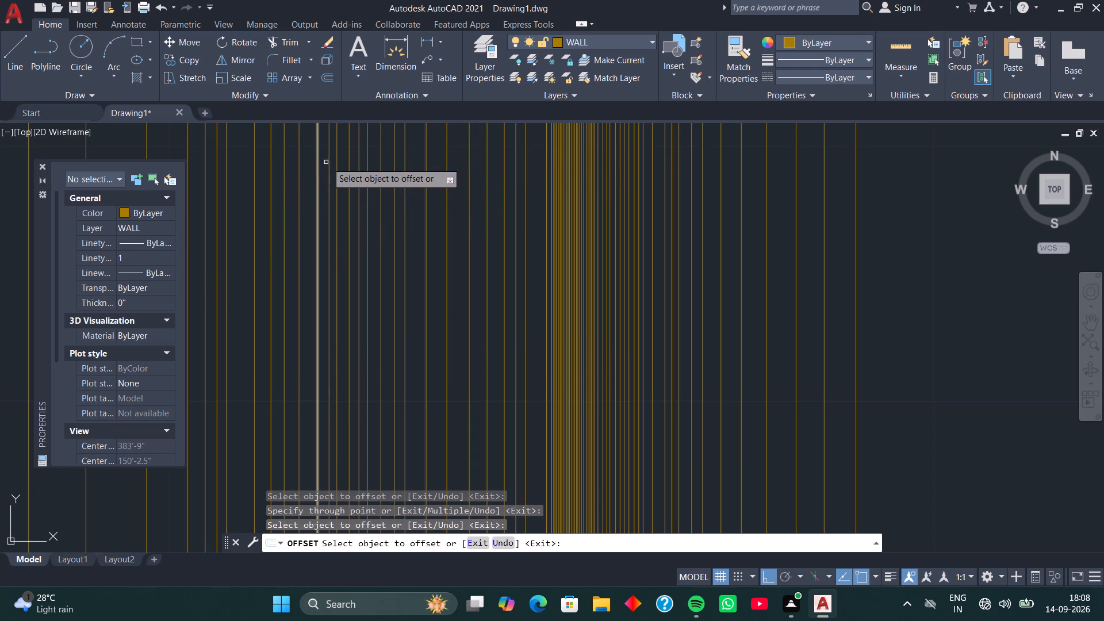
{"action": "left_click", "coordinate": [343, 160]}
{"action": "left_click", "coordinate": [256, 192]}
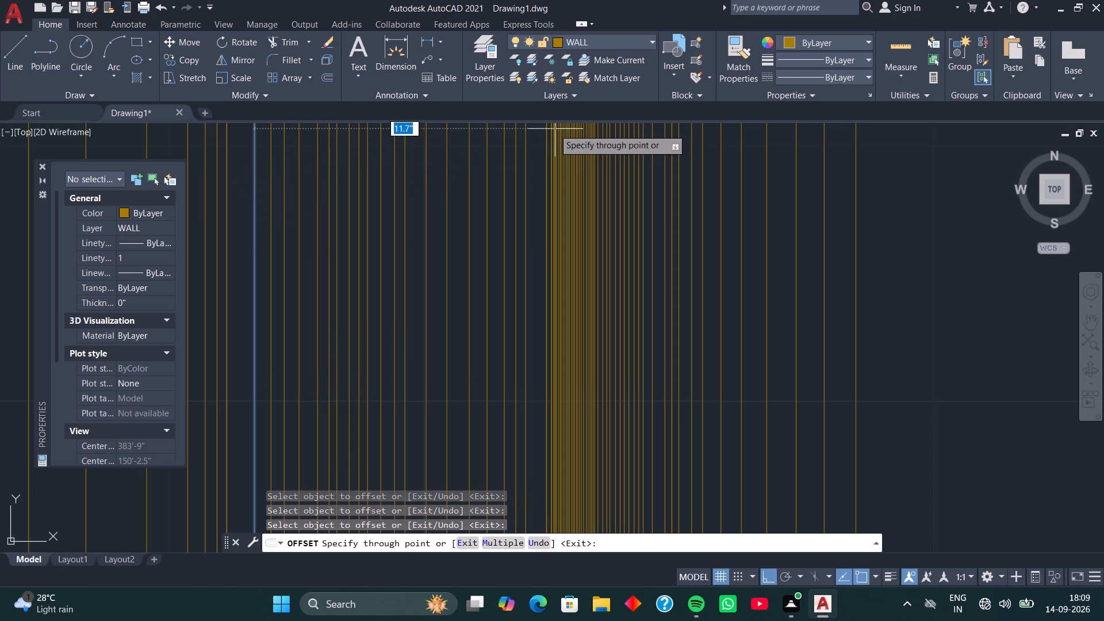
{"action": "left_click", "coordinate": [596, 247]}
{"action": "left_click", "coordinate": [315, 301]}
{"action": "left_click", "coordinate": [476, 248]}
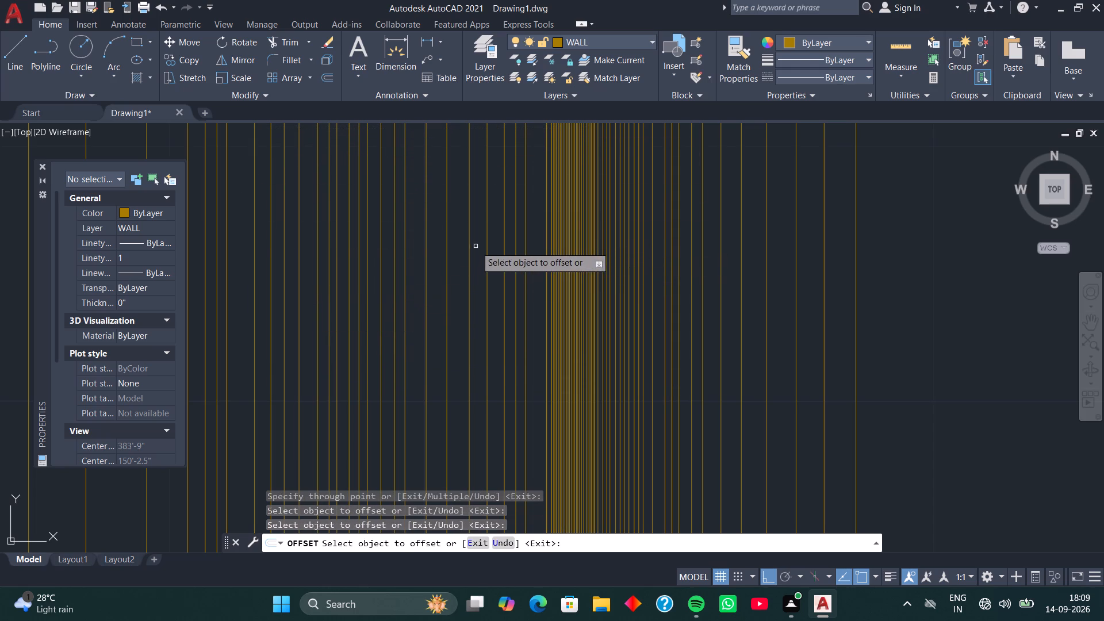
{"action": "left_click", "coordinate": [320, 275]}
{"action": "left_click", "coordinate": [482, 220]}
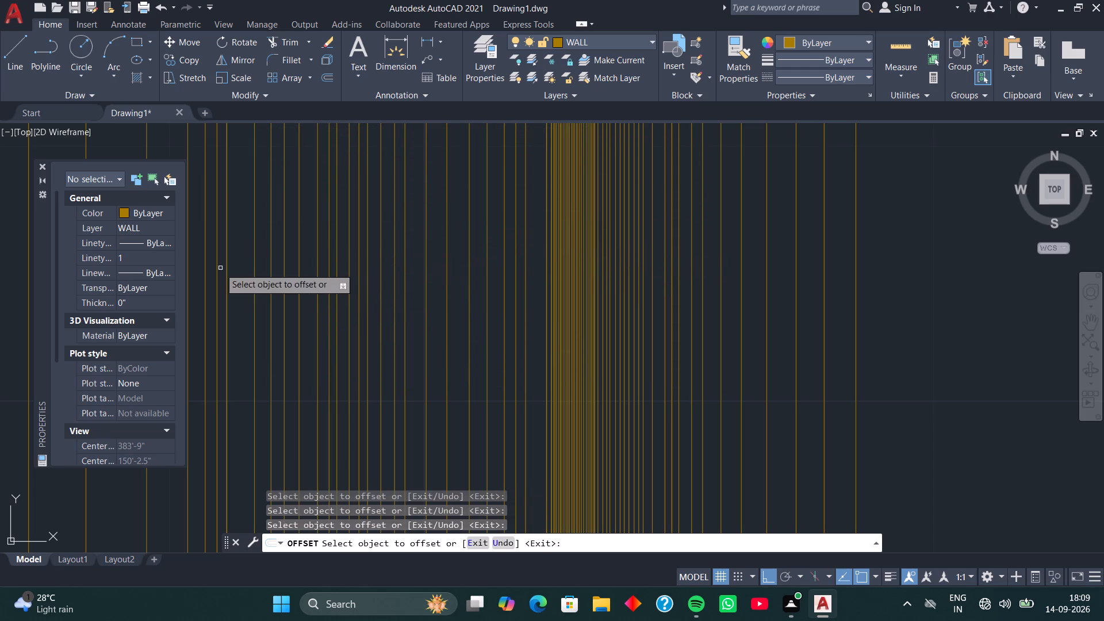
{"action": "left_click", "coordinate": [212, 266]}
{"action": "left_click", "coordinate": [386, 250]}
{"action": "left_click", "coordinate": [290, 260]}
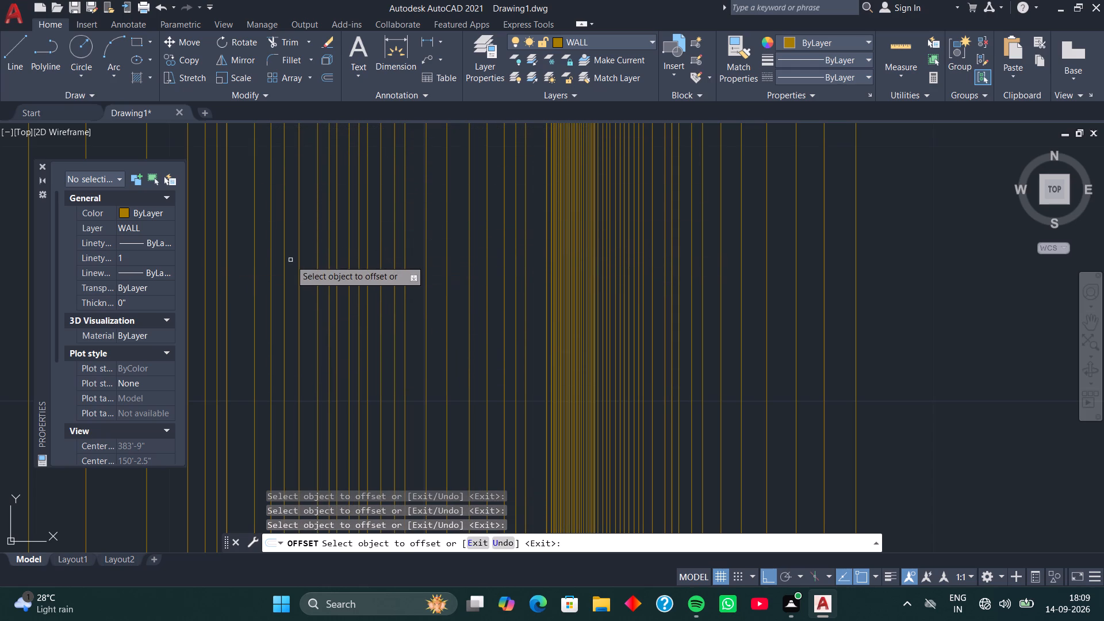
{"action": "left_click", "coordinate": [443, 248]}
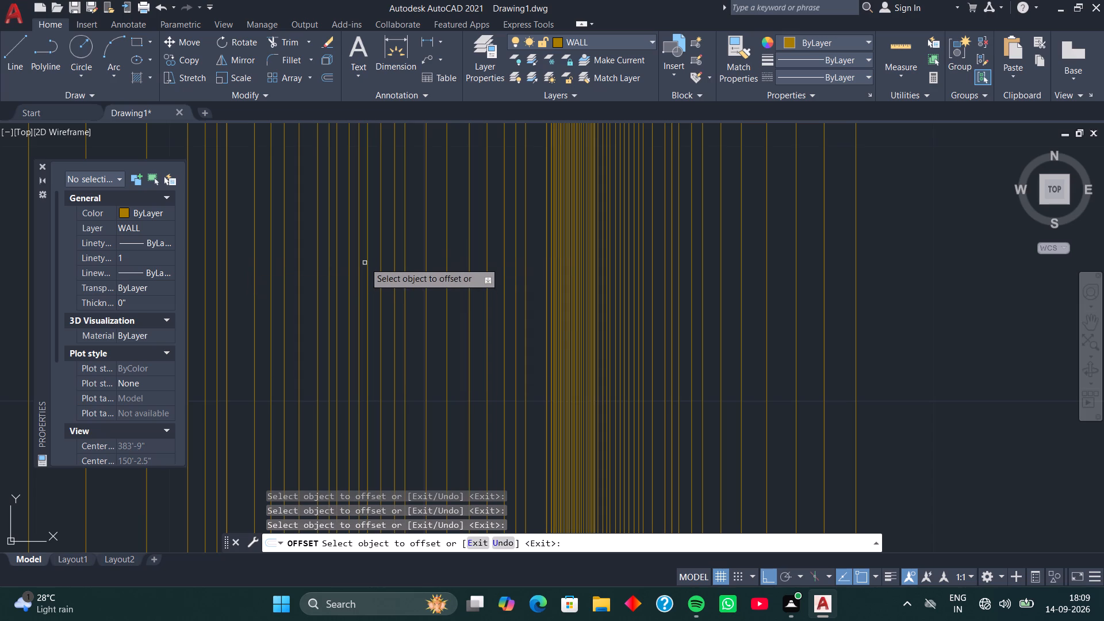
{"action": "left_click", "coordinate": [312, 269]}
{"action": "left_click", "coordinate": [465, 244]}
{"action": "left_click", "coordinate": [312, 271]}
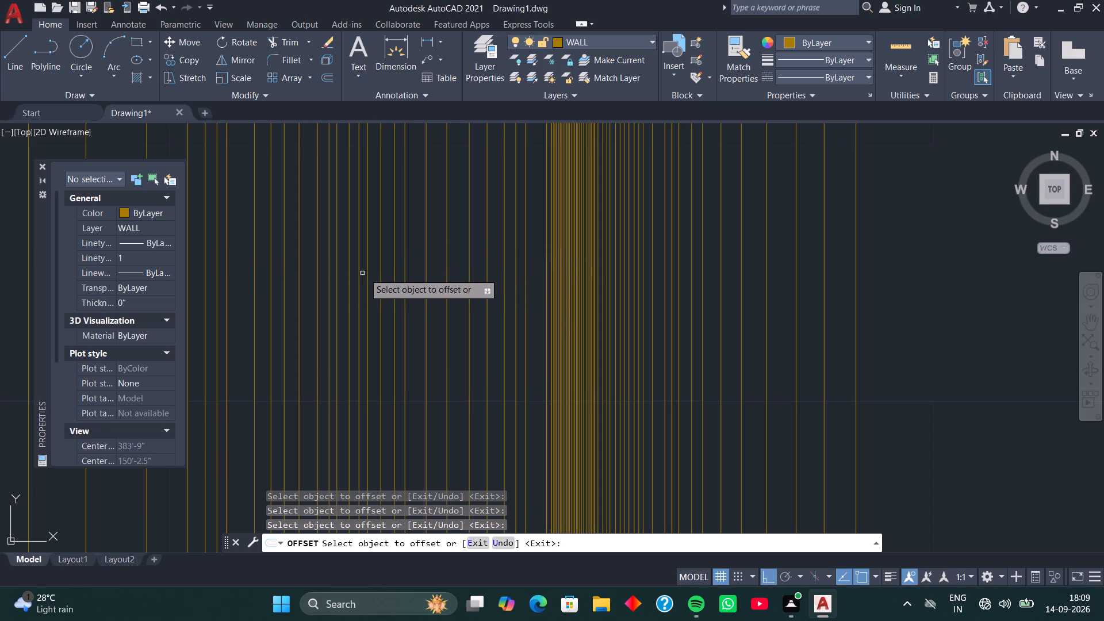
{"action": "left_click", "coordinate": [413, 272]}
Offset one left-group line rightward toward the dense cluster and three cluster-area lines leftward, the last about 5.8".
{"action": "left_click", "coordinate": [349, 283]}
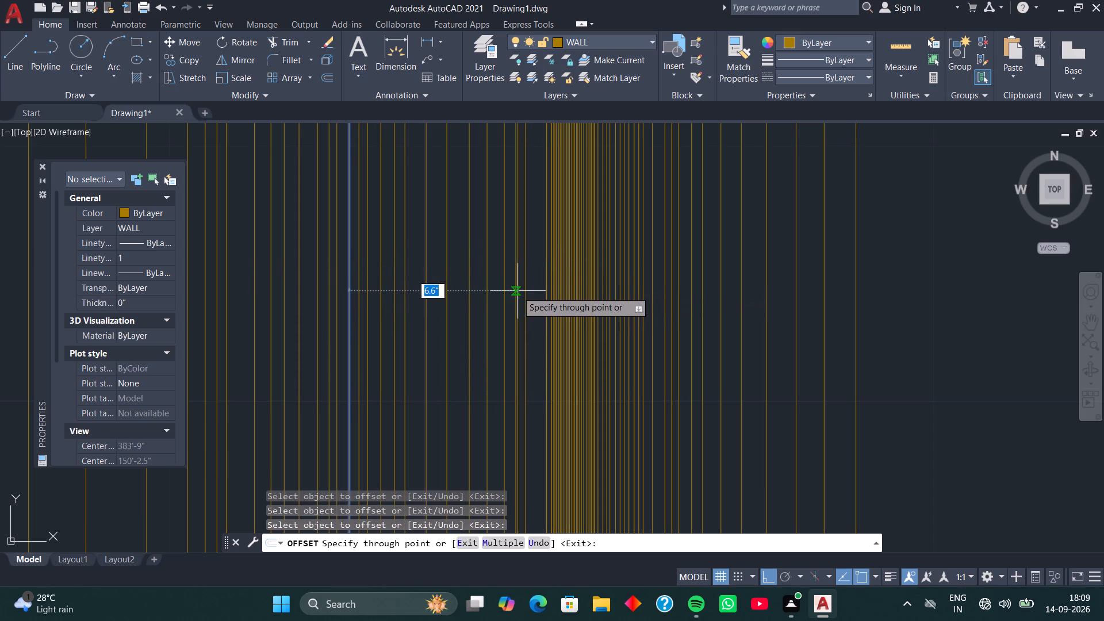
{"action": "left_click", "coordinate": [502, 292]}
{"action": "left_click", "coordinate": [544, 269]}
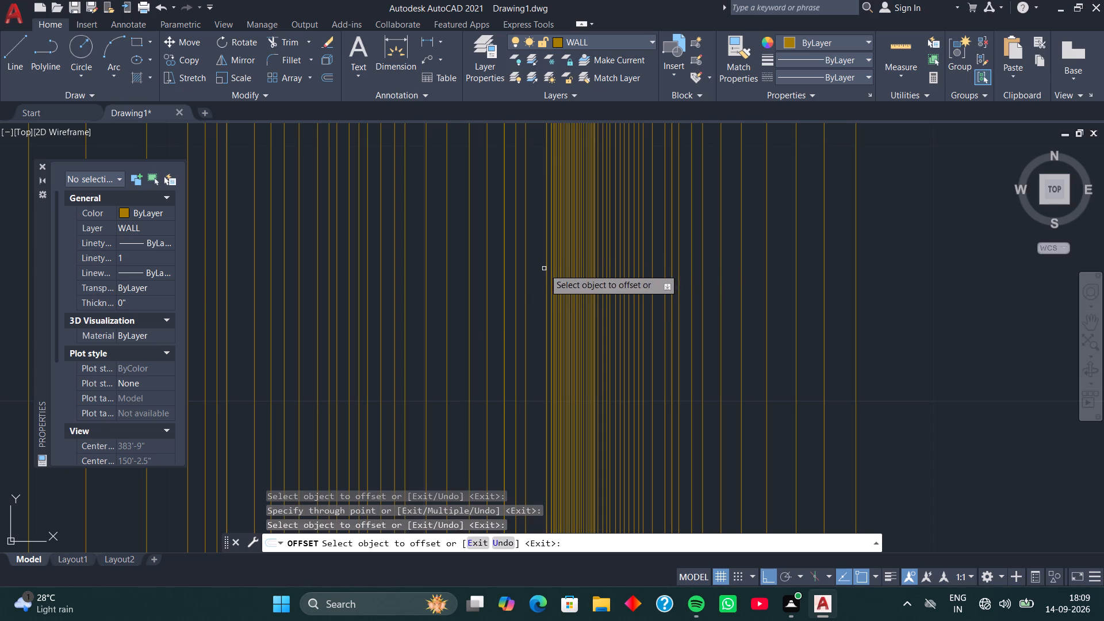
{"action": "left_click", "coordinate": [371, 306]}
{"action": "left_click_drag", "start_coordinate": [637, 249], "coordinate": [644, 262]}
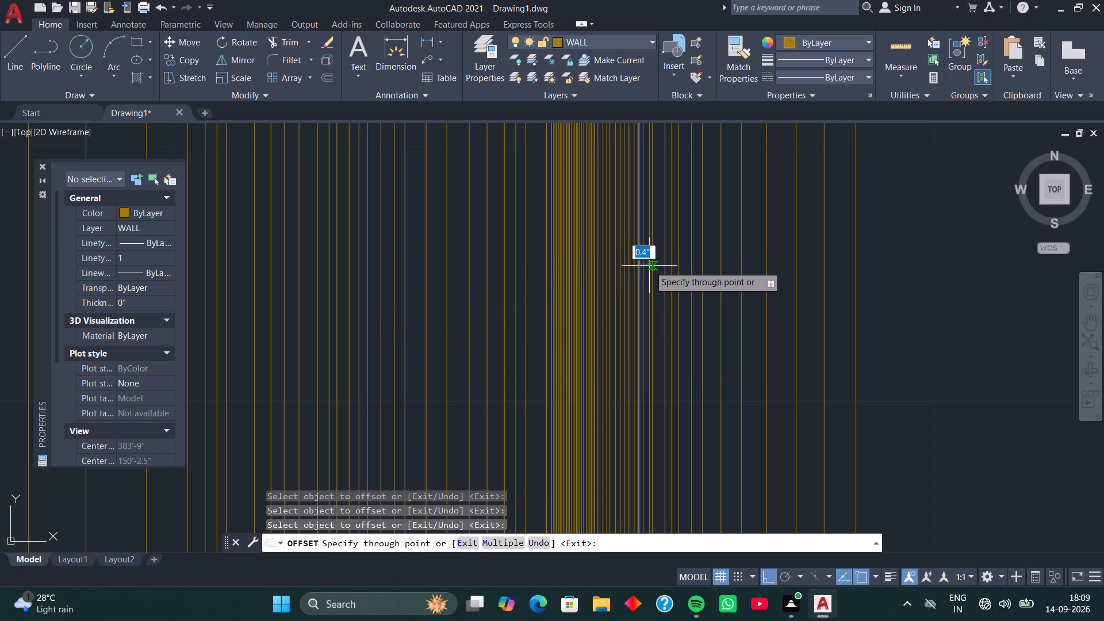
{"action": "left_click", "coordinate": [526, 296]}
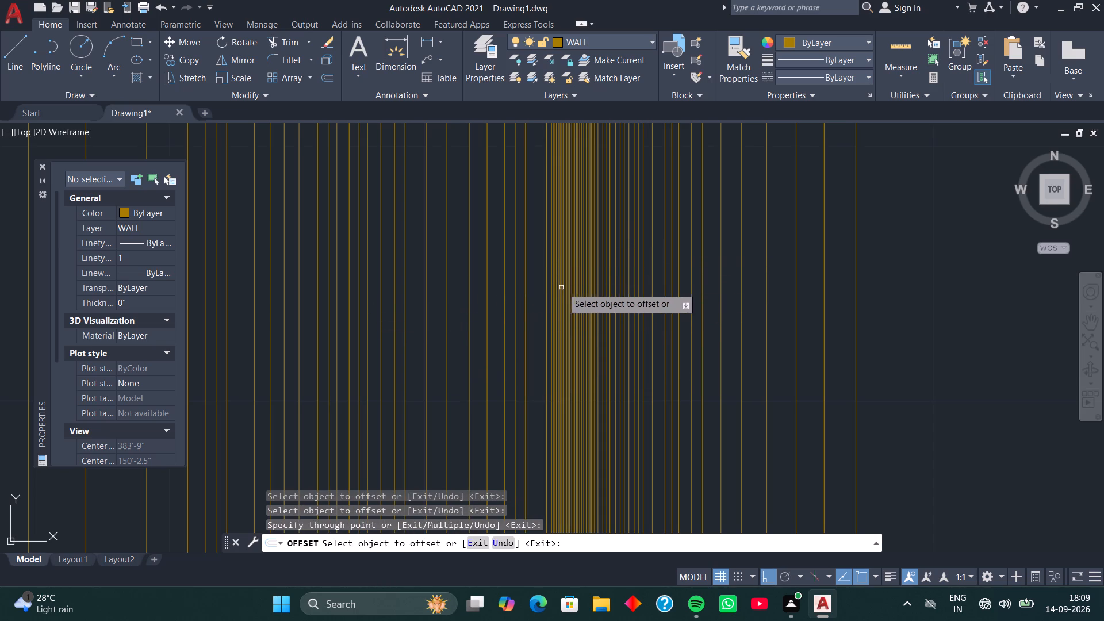
{"action": "left_click", "coordinate": [605, 278]}
{"action": "left_click", "coordinate": [406, 285]}
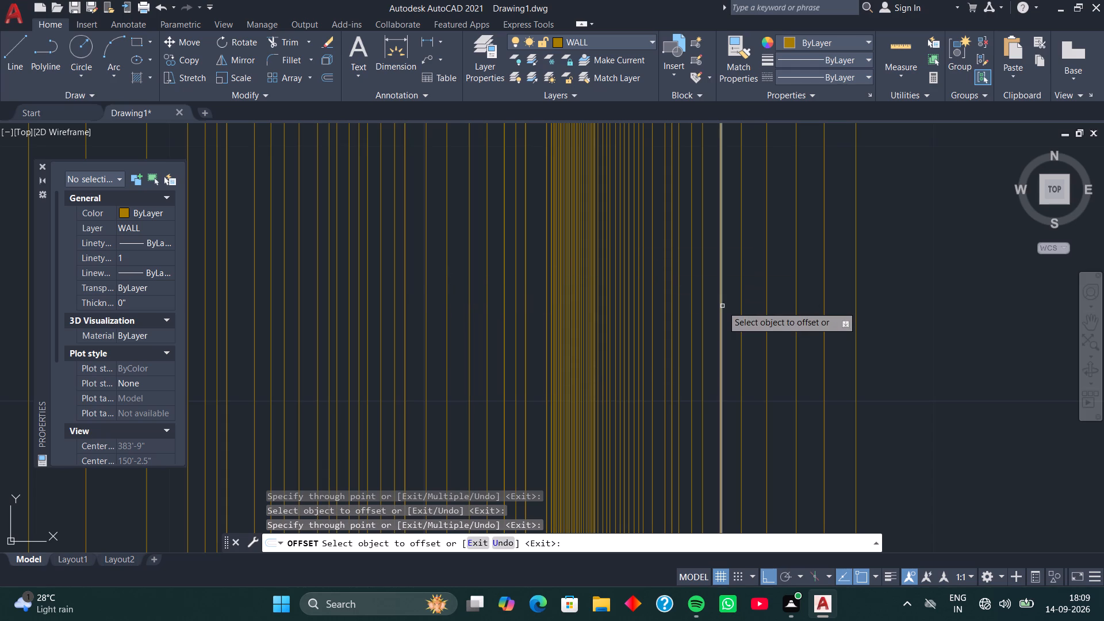
{"action": "left_click", "coordinate": [565, 333]}
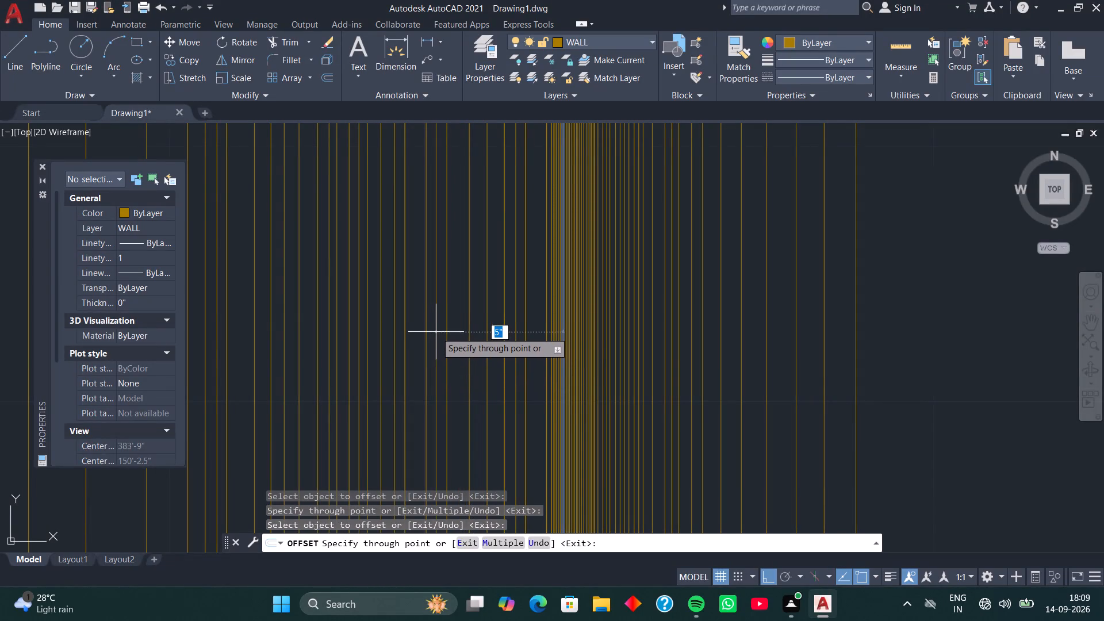
{"action": "left_click", "coordinate": [413, 307]}
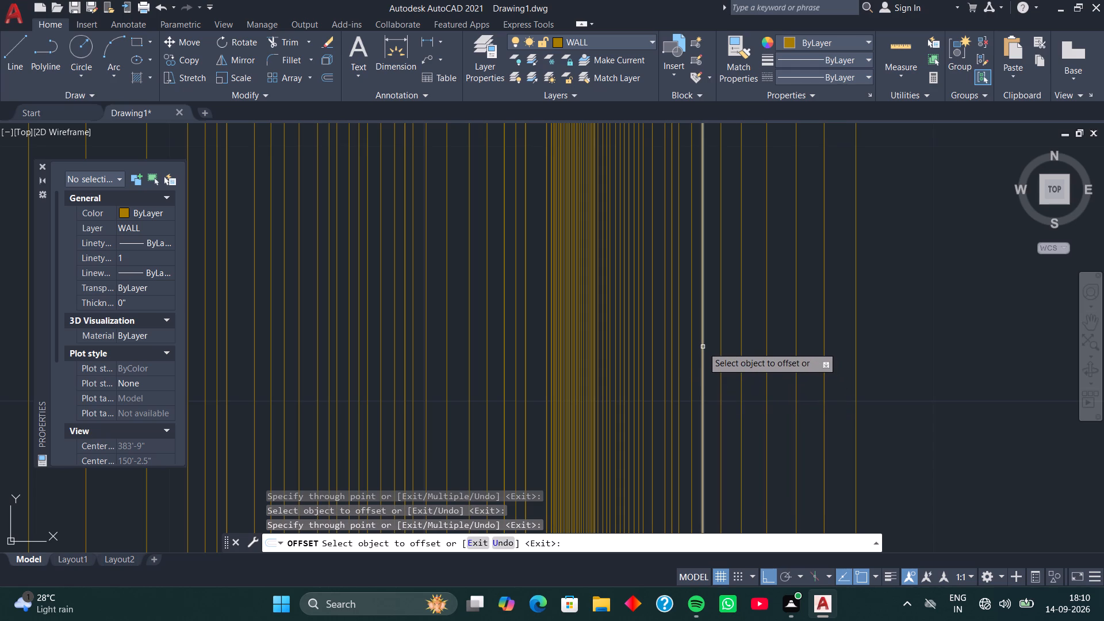
Offset a line right of the dense cluster leftward beside it, and two cluster lines leftward into the gaps just outside it.
{"action": "left_click", "coordinate": [690, 377]}
{"action": "left_click", "coordinate": [601, 400]}
{"action": "left_click", "coordinate": [770, 336]}
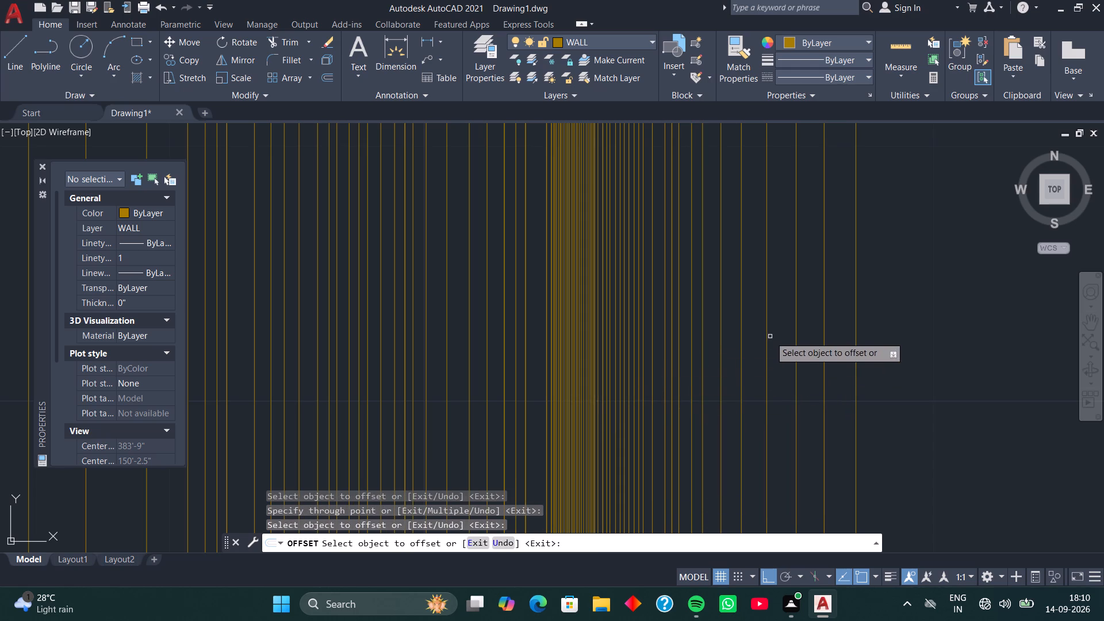
{"action": "left_click", "coordinate": [696, 344]}
{"action": "left_click", "coordinate": [695, 336]}
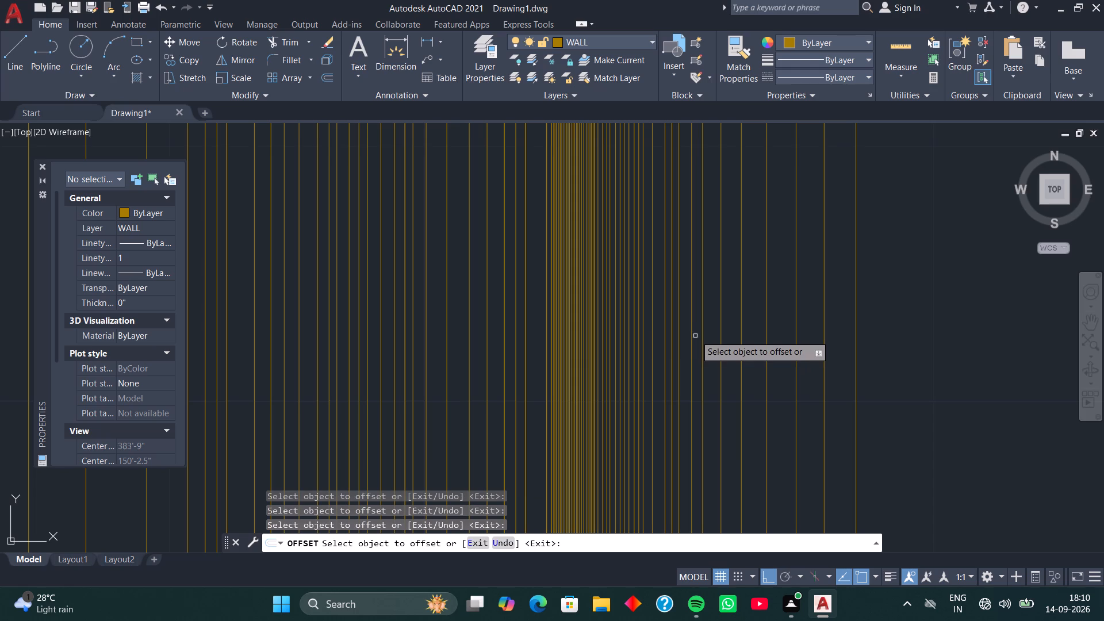
{"action": "left_click", "coordinate": [577, 337]}
{"action": "left_click", "coordinate": [537, 328]}
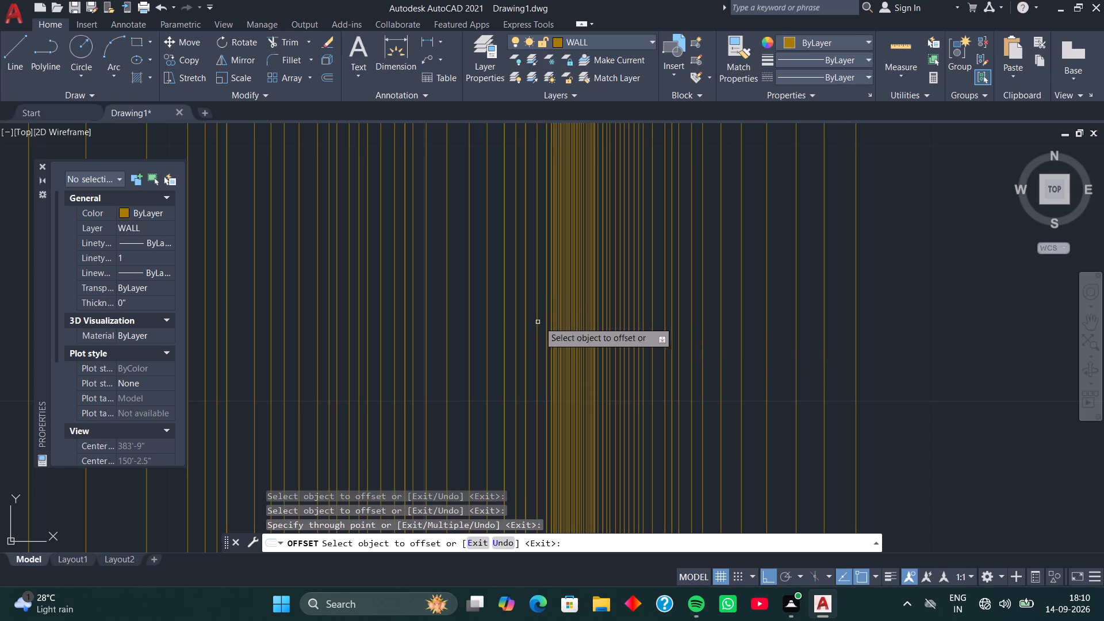
{"action": "left_click", "coordinate": [585, 309]}
{"action": "left_click", "coordinate": [500, 294]}
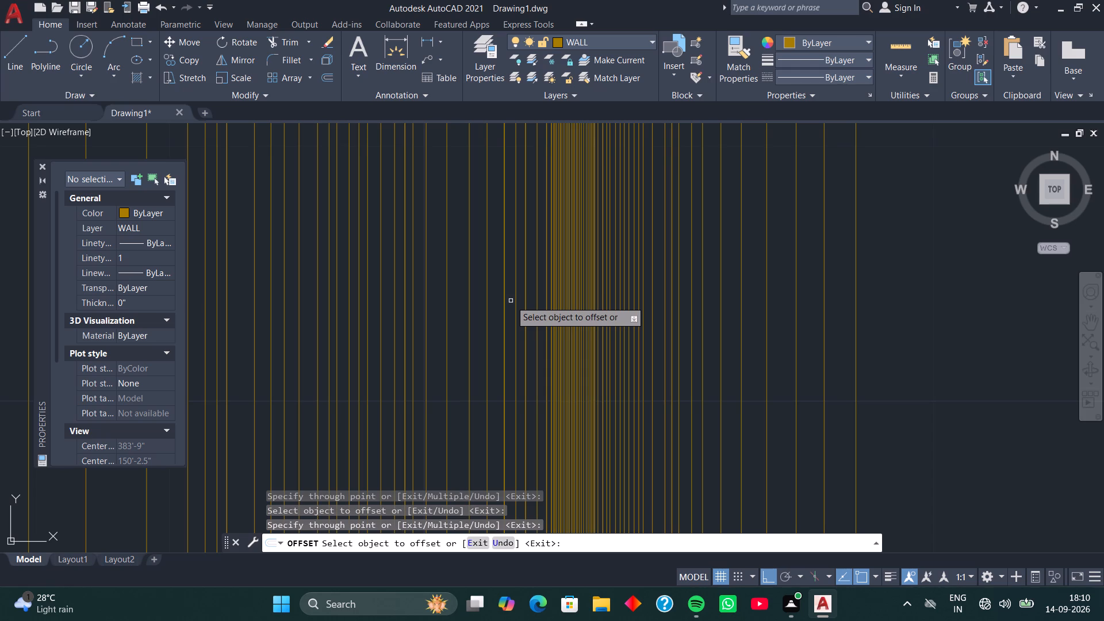
Offset two dense-cluster lines and two lines left of the cluster farther leftward into the remaining gaps beside it.
{"action": "left_click", "coordinate": [511, 294]}
{"action": "left_click", "coordinate": [499, 281]}
{"action": "left_click", "coordinate": [563, 279]}
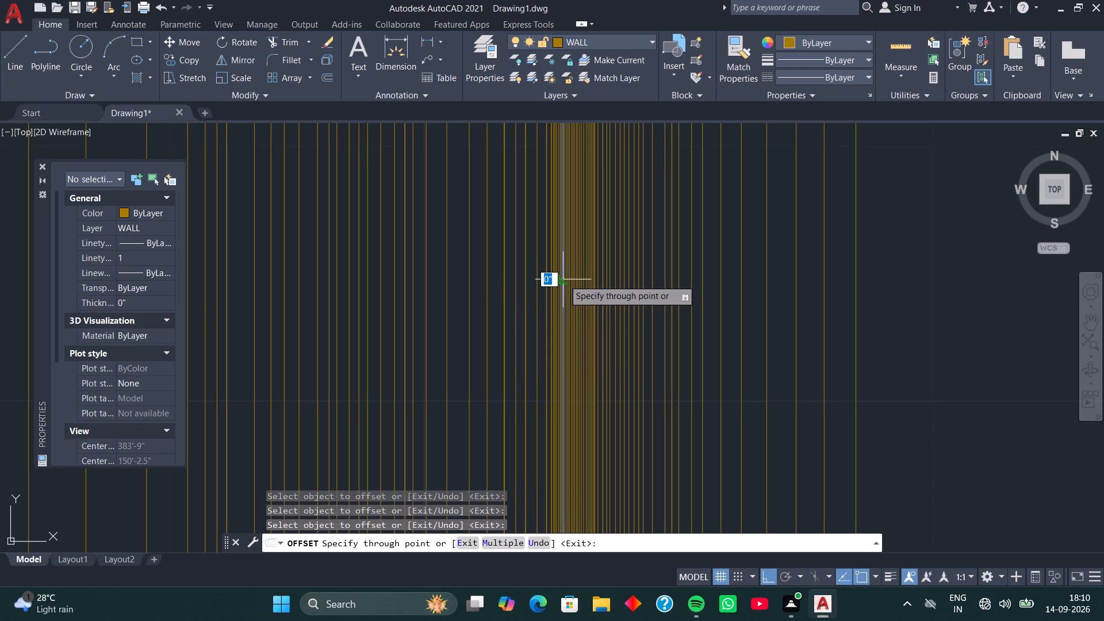
{"action": "left_click", "coordinate": [484, 294]}
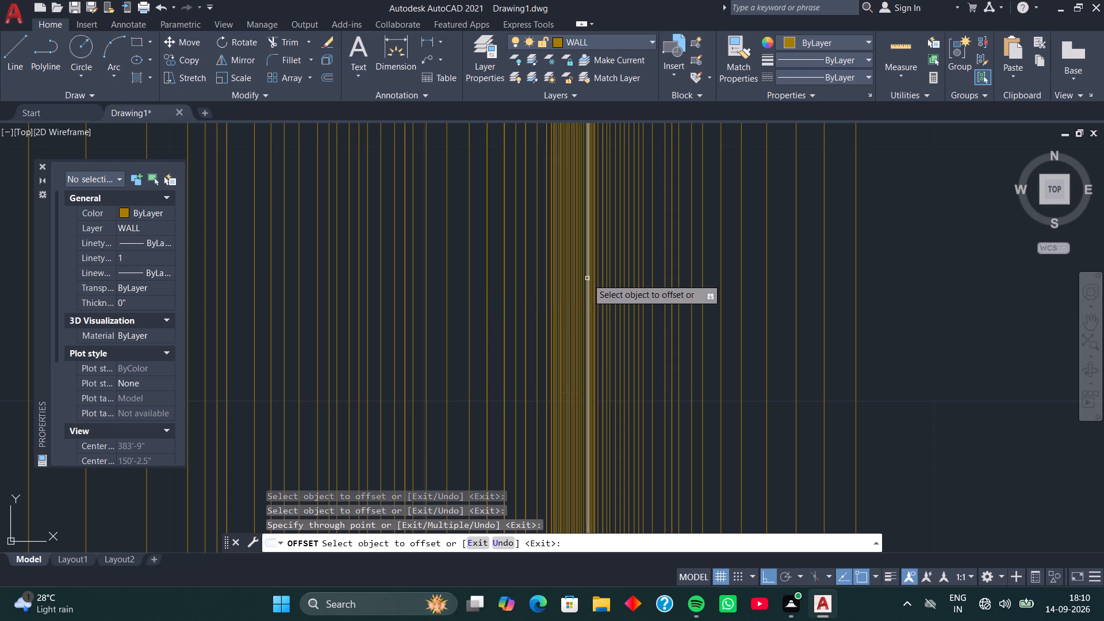
{"action": "left_click", "coordinate": [587, 278]}
{"action": "left_click", "coordinate": [478, 282]}
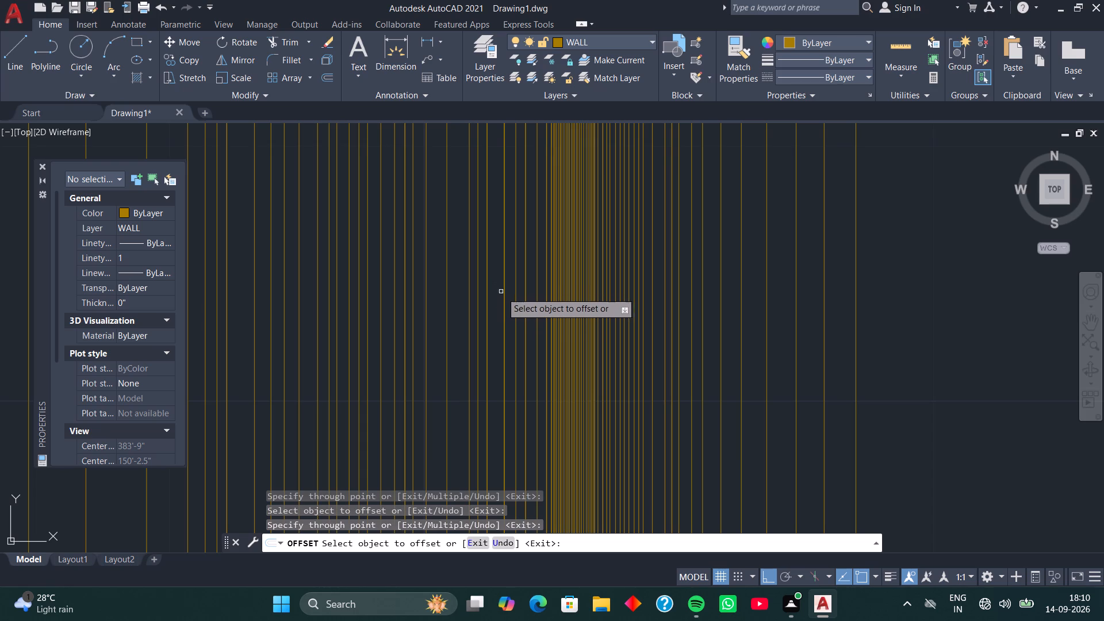
{"action": "left_click", "coordinate": [525, 304]}
{"action": "left_click", "coordinate": [473, 294]}
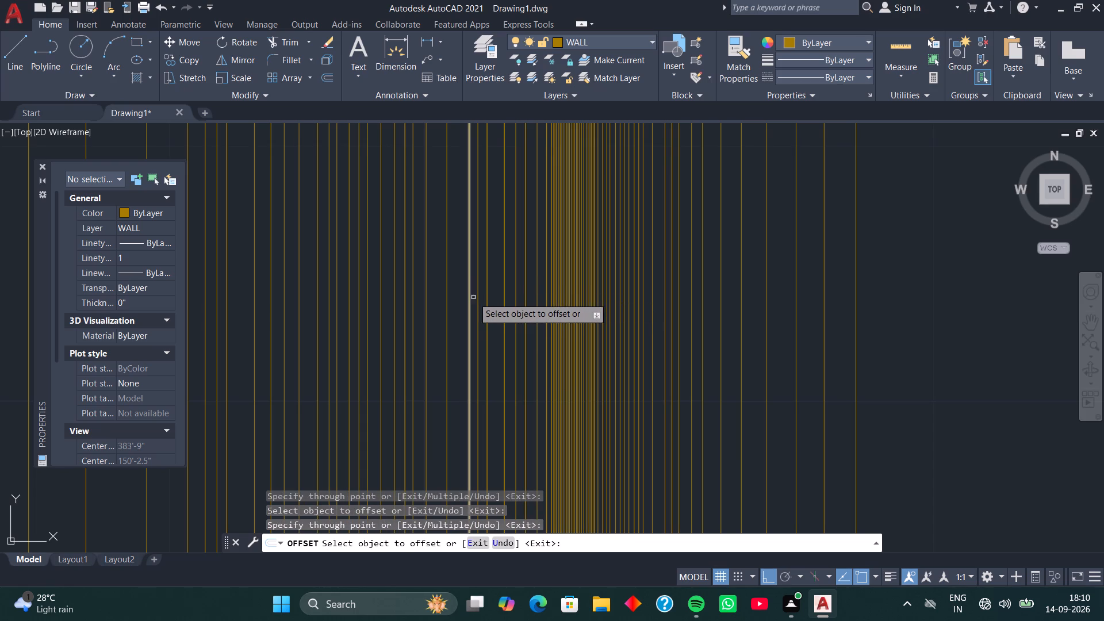
{"action": "left_click", "coordinate": [477, 298]}
{"action": "left_click", "coordinate": [431, 296]}
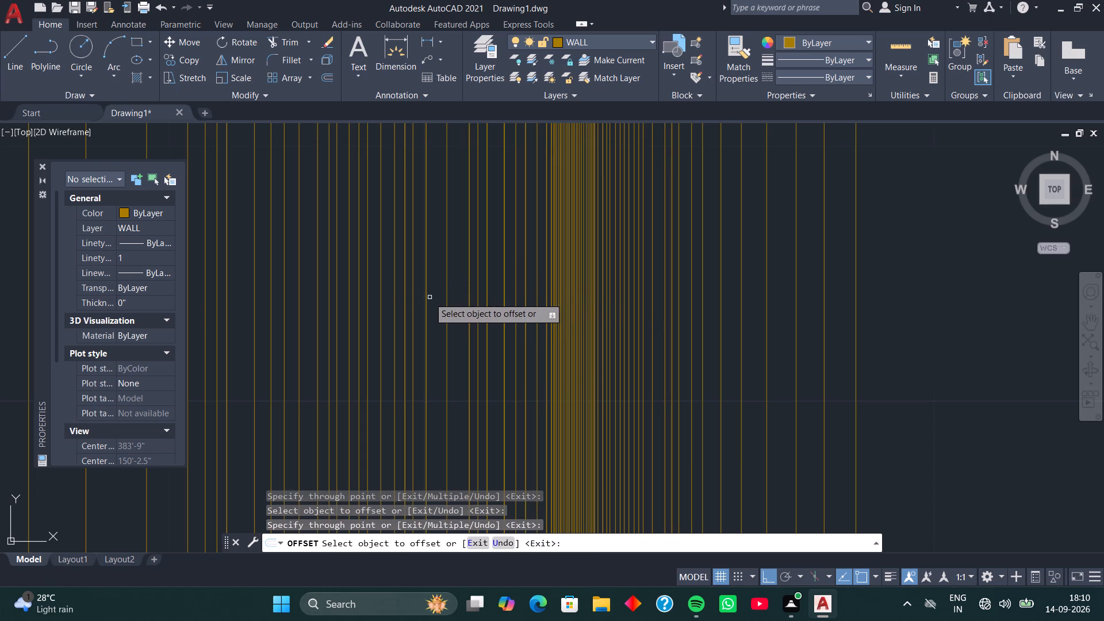
Offset a line left of the cluster slightly leftward, and two dense-cluster lines leftward about 5" and 5.3".
{"action": "left_click", "coordinate": [443, 302]}
{"action": "left_click", "coordinate": [362, 297]}
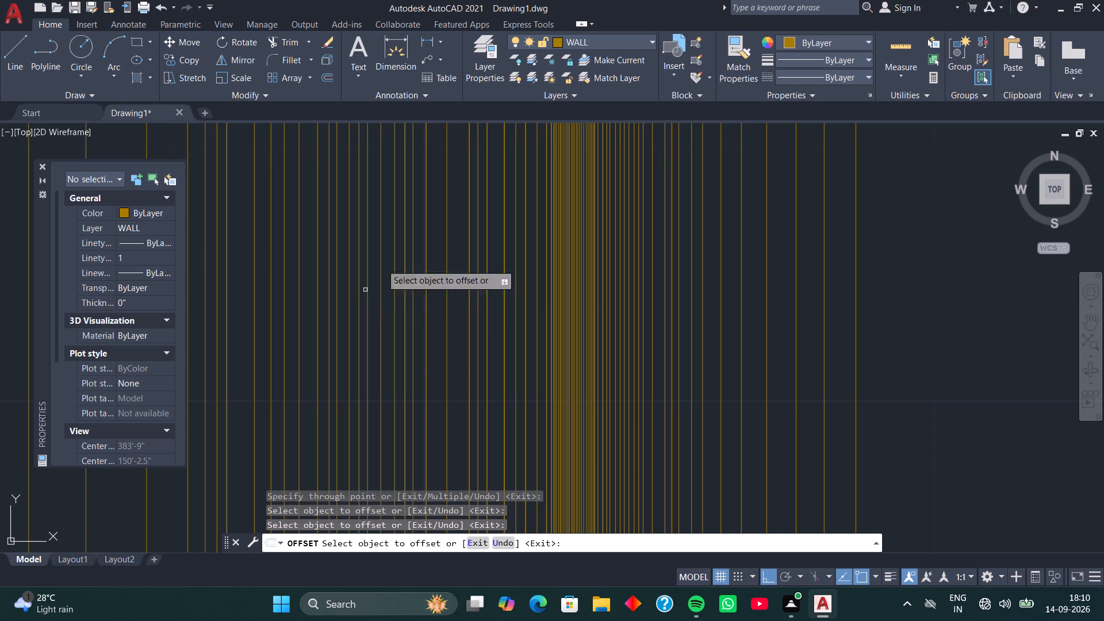
{"action": "left_click", "coordinate": [410, 227]}
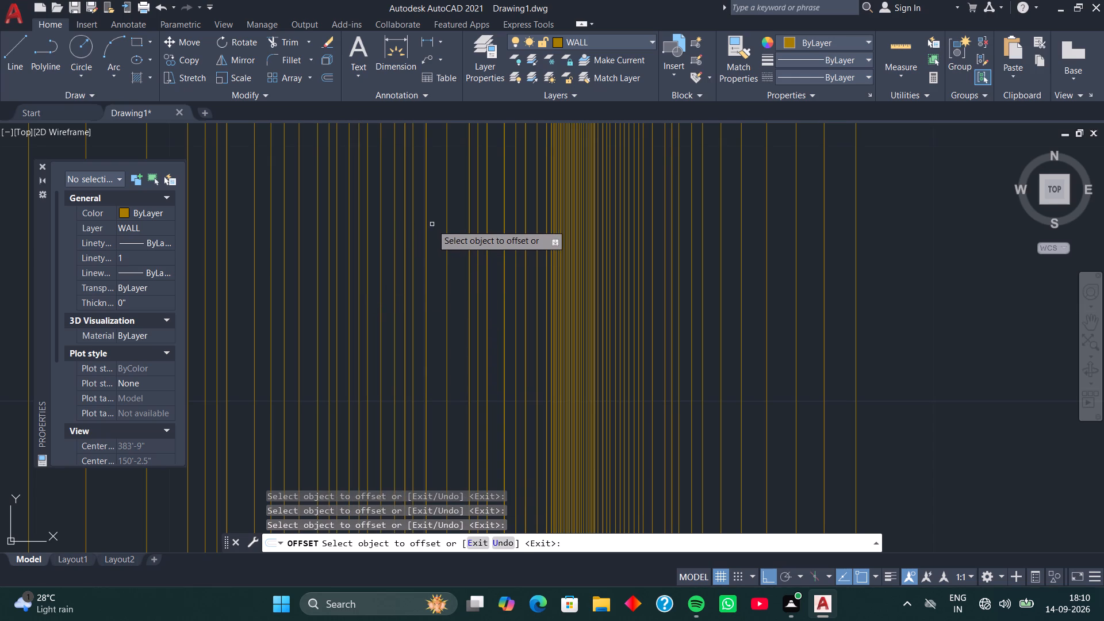
{"action": "left_click", "coordinate": [432, 224]}
{"action": "left_click", "coordinate": [447, 216]}
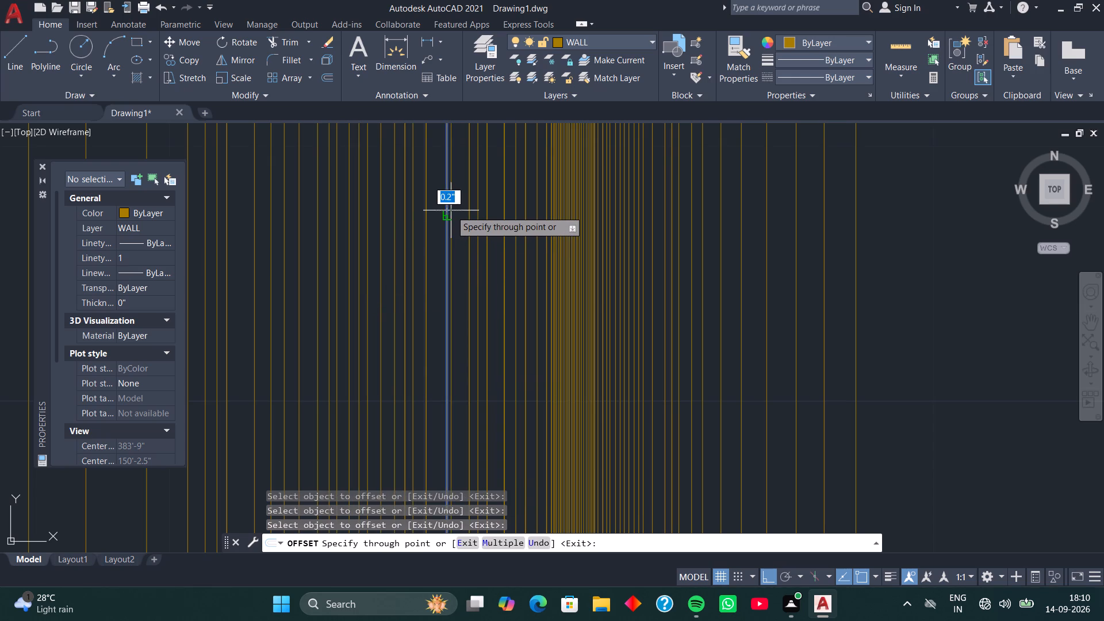
{"action": "left_click", "coordinate": [431, 215]}
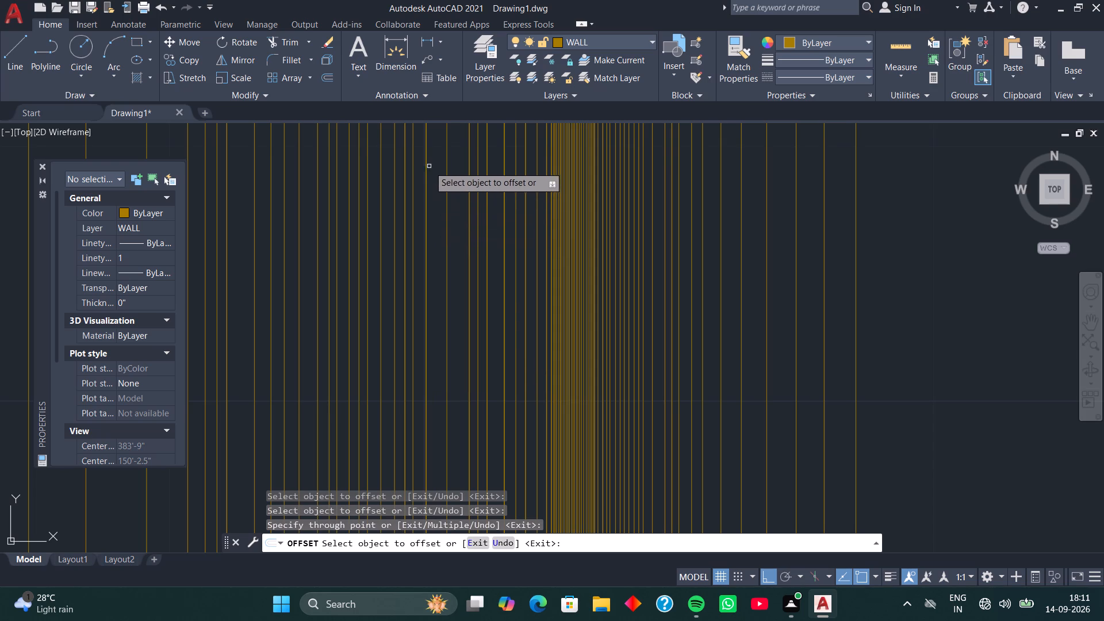
{"action": "left_click", "coordinate": [589, 246]}
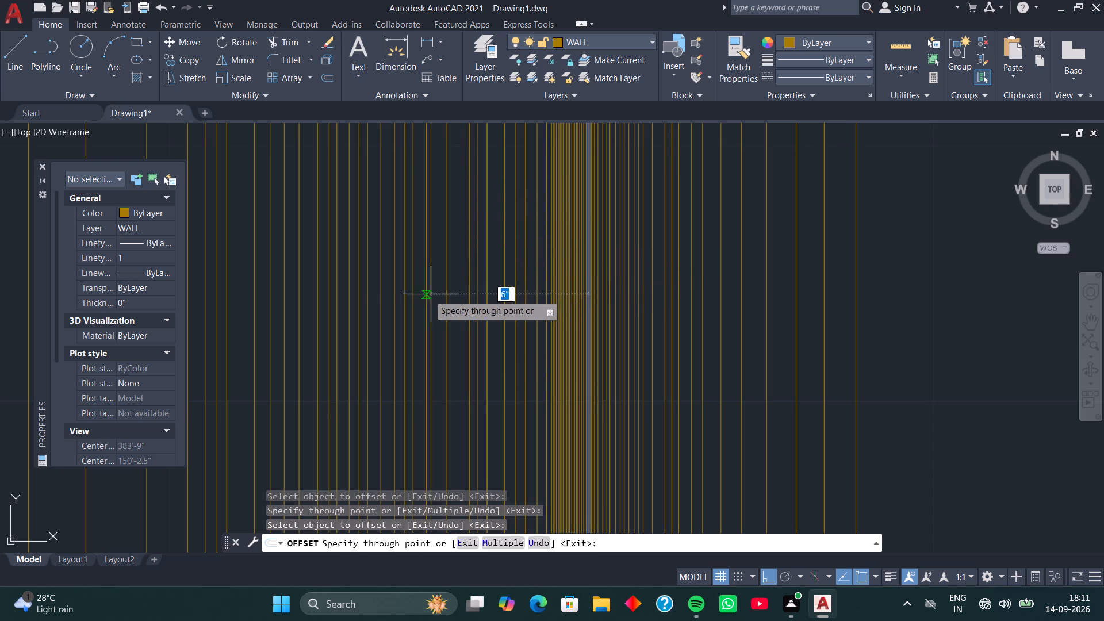
{"action": "left_click", "coordinate": [461, 277]}
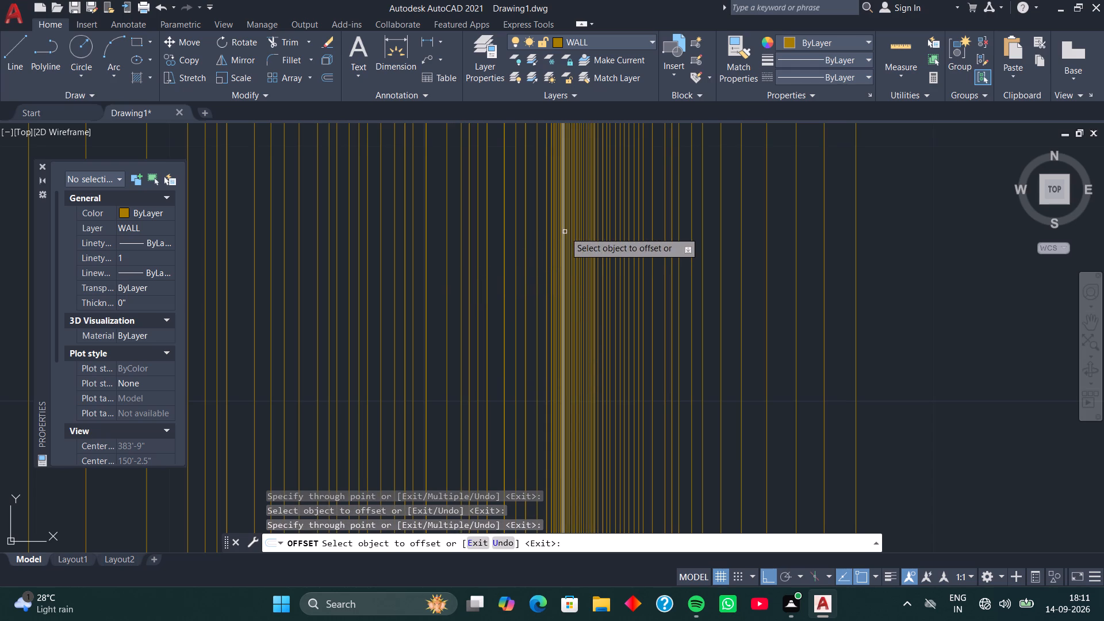
{"action": "left_click", "coordinate": [565, 232]}
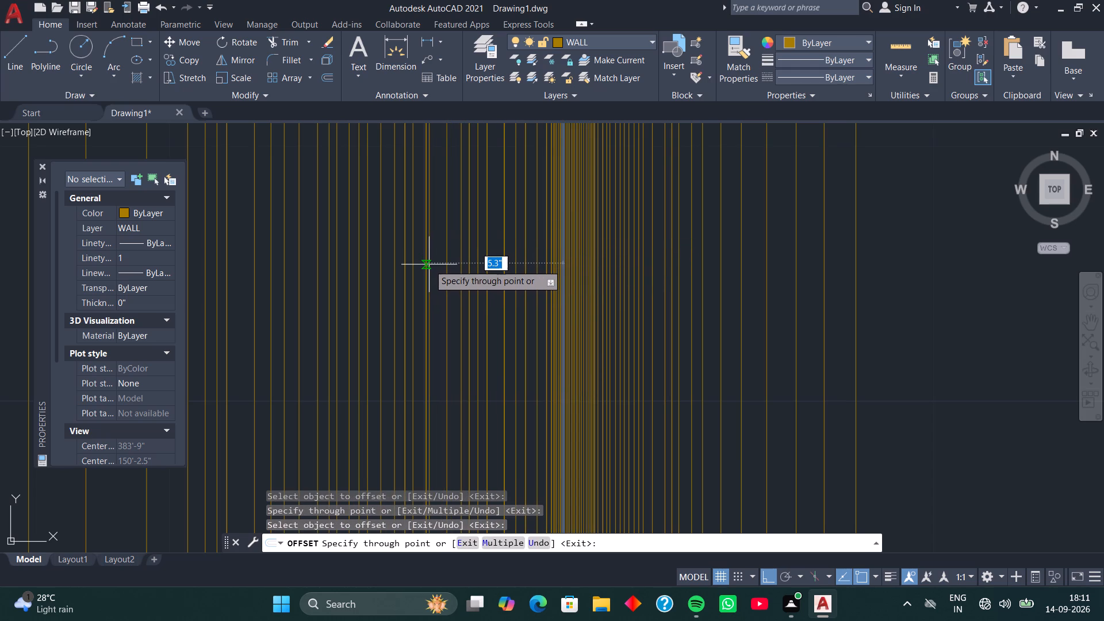
{"action": "left_click", "coordinate": [428, 265]}
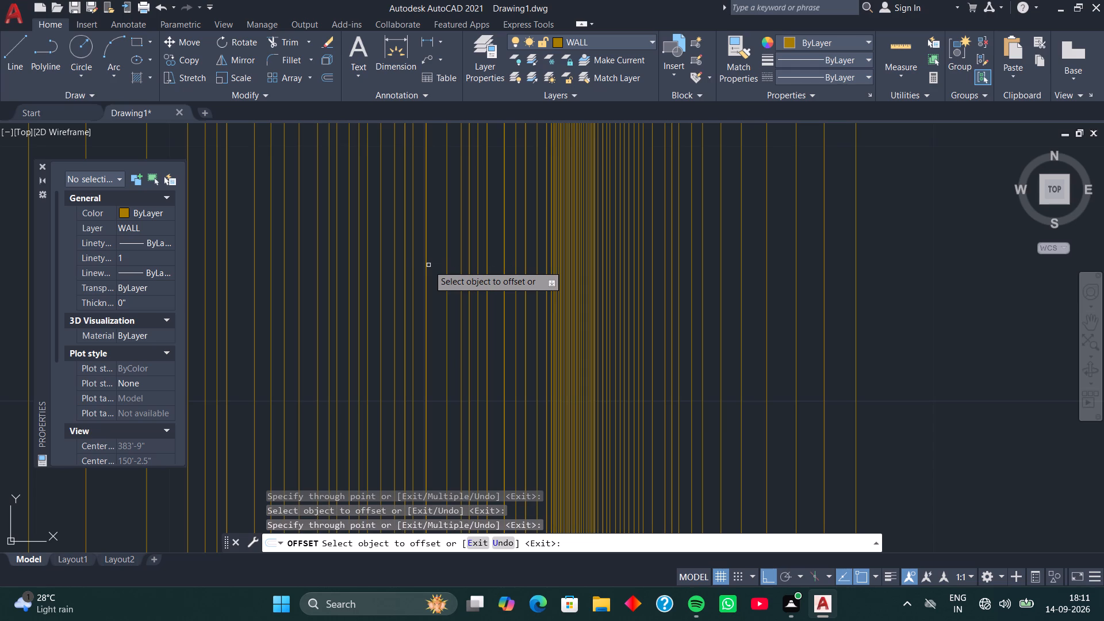
{"action": "left_click", "coordinate": [428, 265]}
{"action": "left_click", "coordinate": [407, 235]}
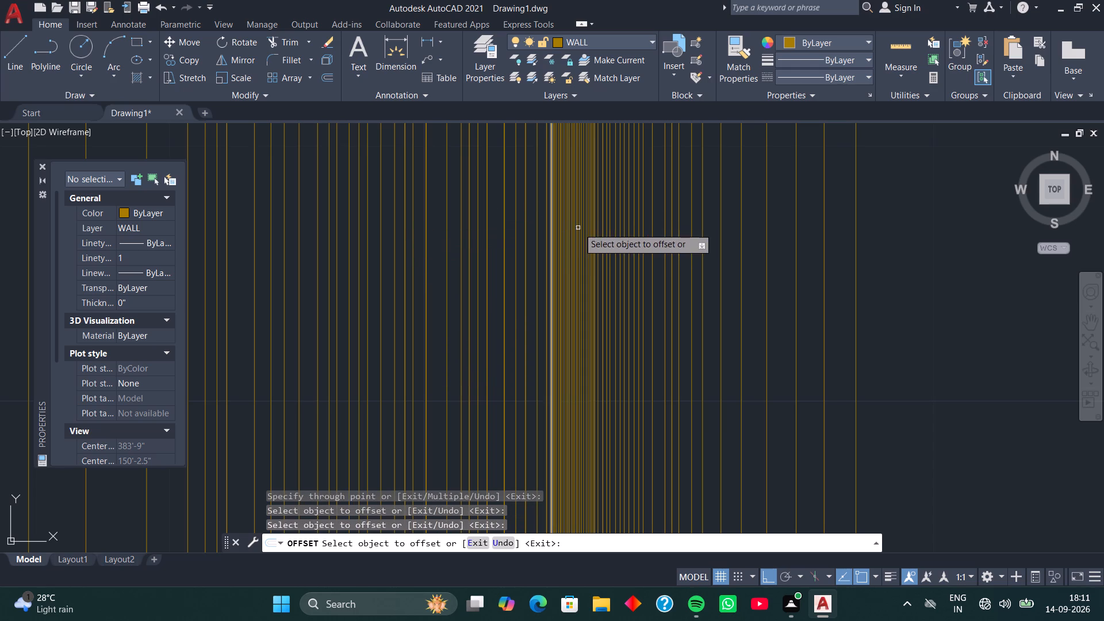
Offset a dense-cluster line leftward into the gaps beside it, and a line just right of the cluster leftward about 0.3".
{"action": "left_click", "coordinate": [578, 228]}
{"action": "left_click", "coordinate": [492, 247]}
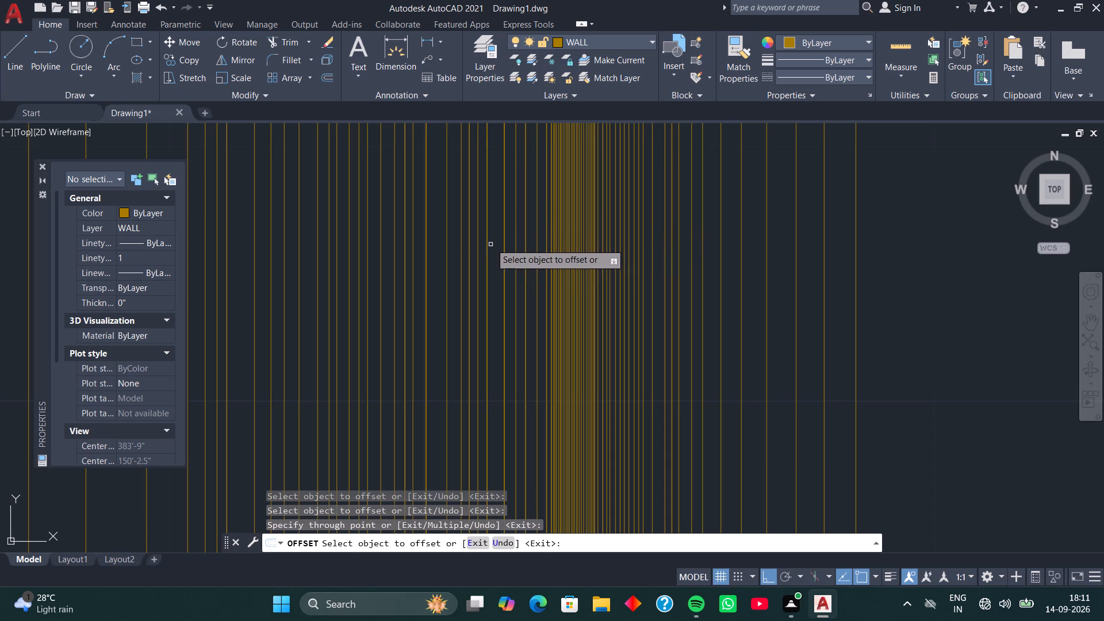
{"action": "left_click", "coordinate": [544, 211]}
{"action": "left_click", "coordinate": [530, 193]}
{"action": "left_click", "coordinate": [610, 164]}
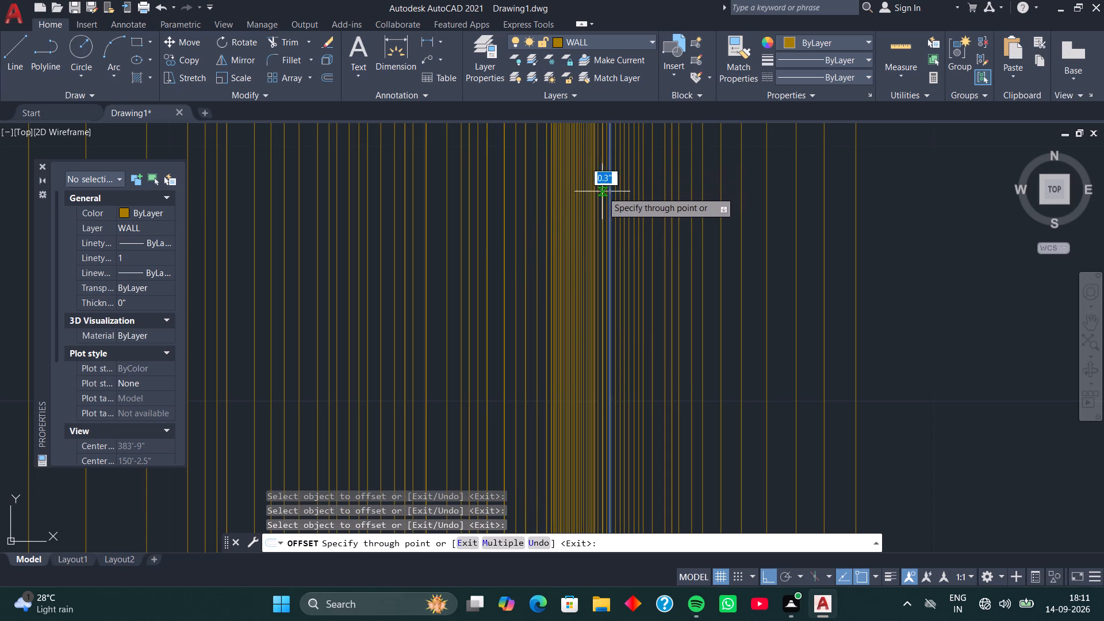
{"action": "left_click", "coordinate": [602, 191]}
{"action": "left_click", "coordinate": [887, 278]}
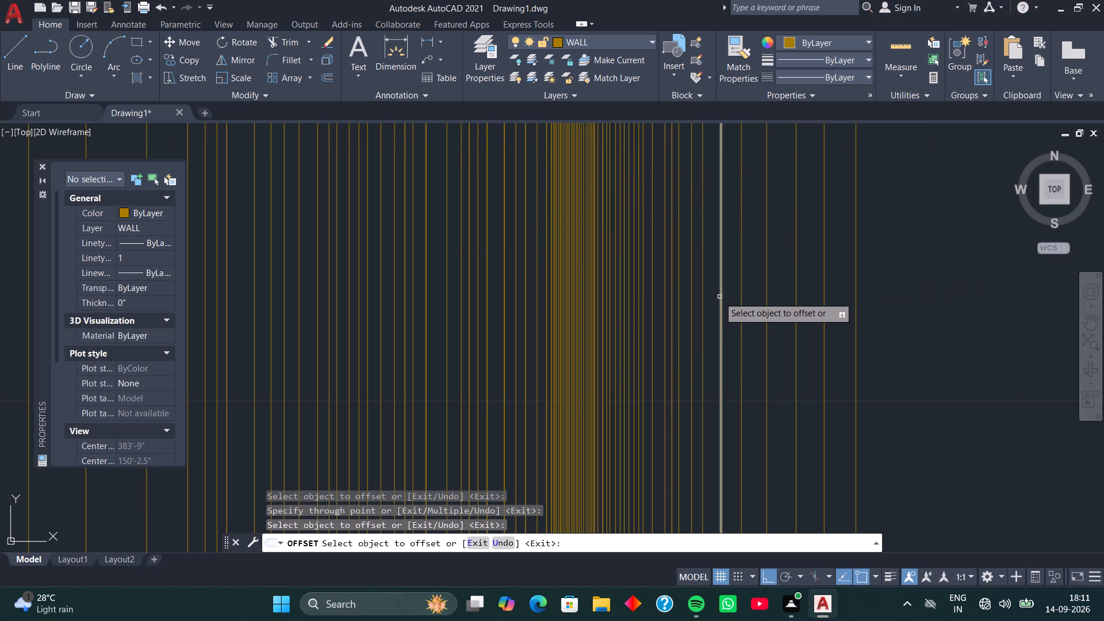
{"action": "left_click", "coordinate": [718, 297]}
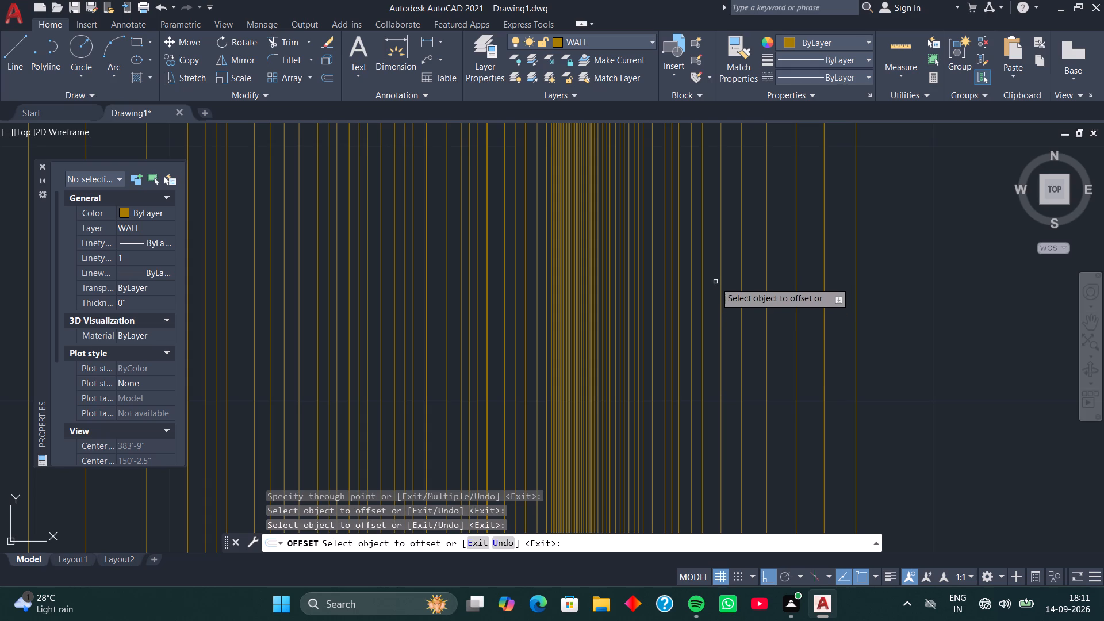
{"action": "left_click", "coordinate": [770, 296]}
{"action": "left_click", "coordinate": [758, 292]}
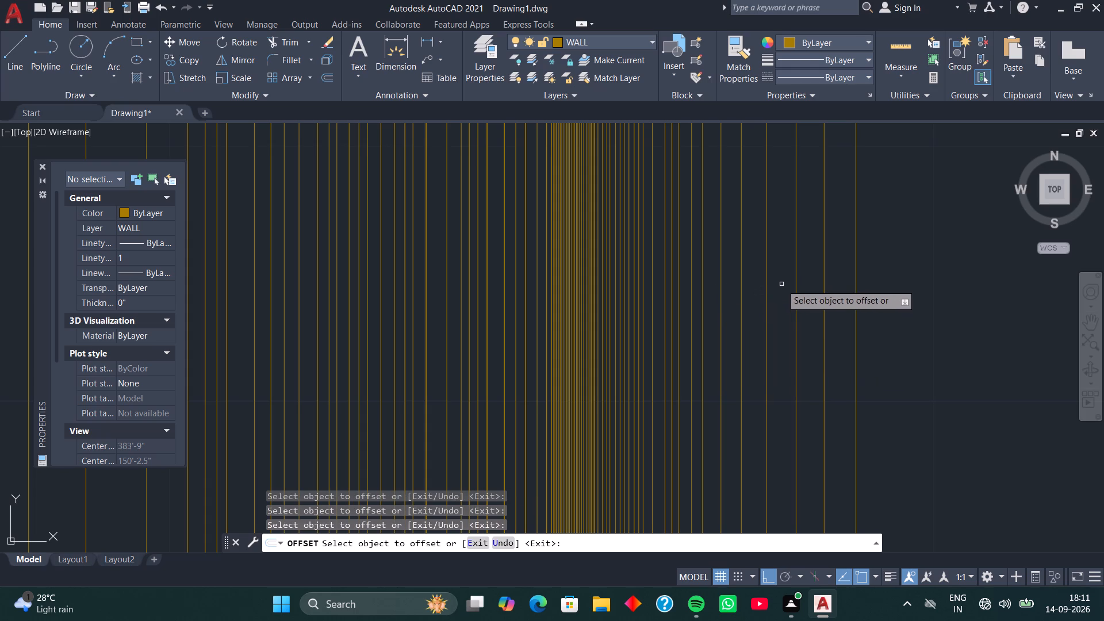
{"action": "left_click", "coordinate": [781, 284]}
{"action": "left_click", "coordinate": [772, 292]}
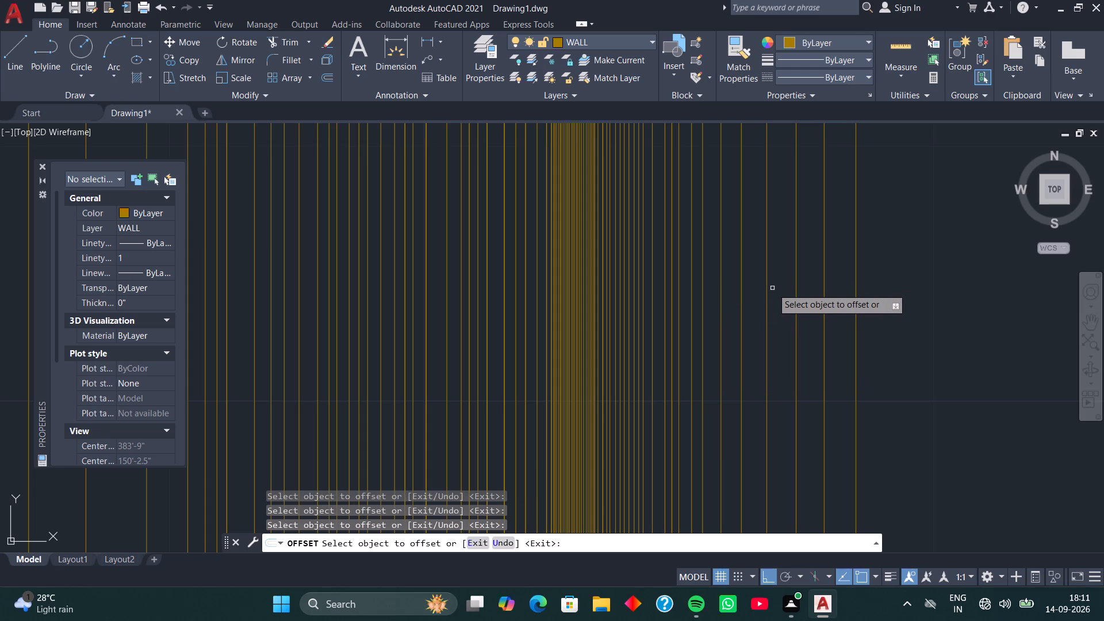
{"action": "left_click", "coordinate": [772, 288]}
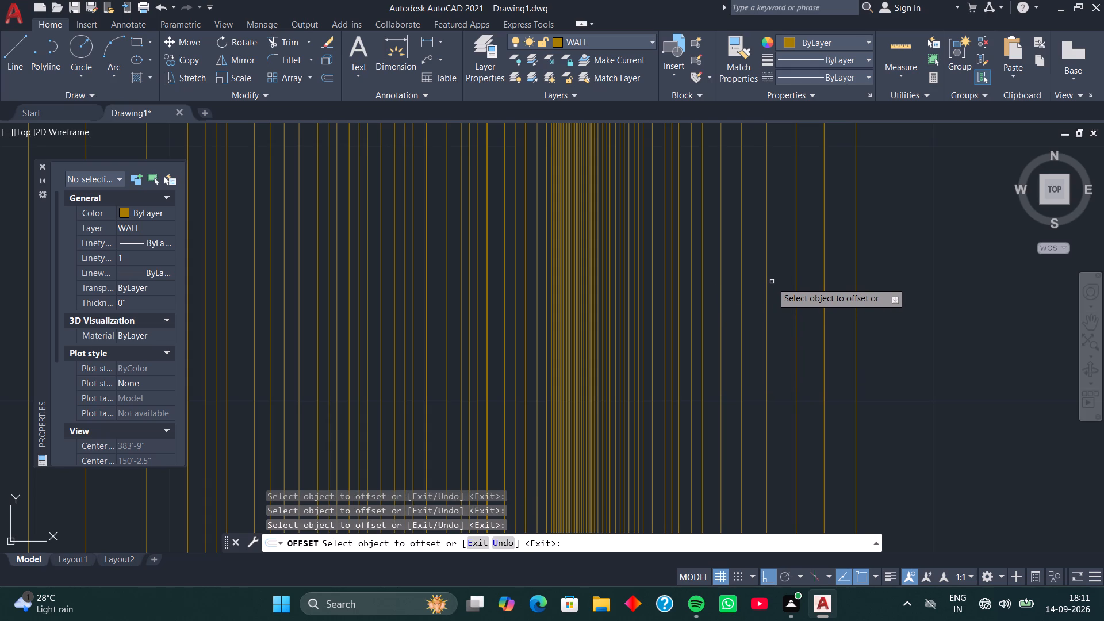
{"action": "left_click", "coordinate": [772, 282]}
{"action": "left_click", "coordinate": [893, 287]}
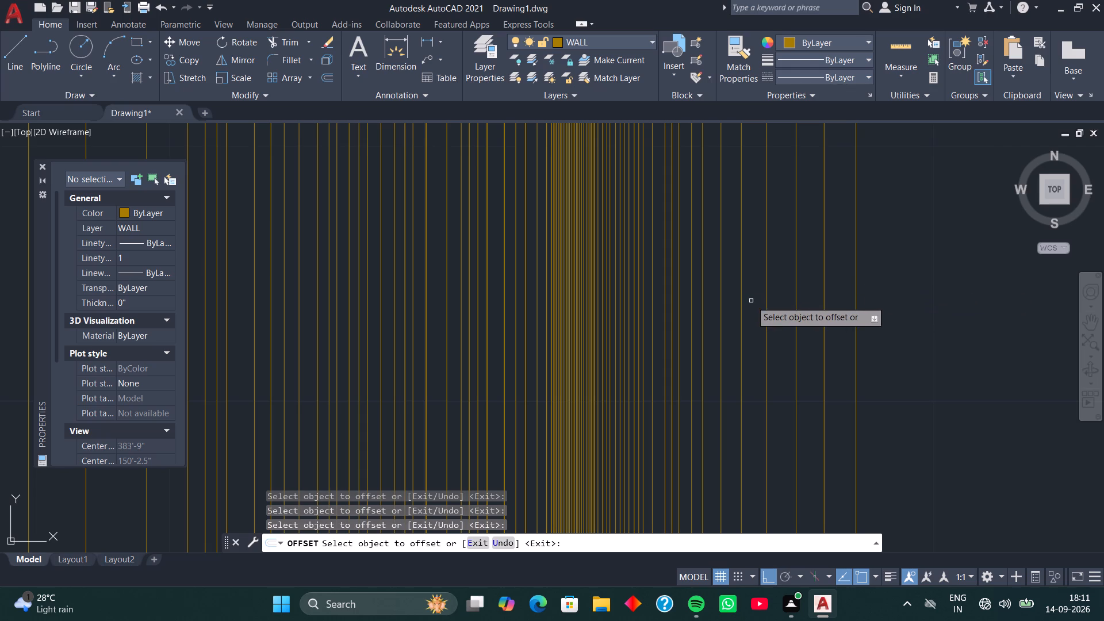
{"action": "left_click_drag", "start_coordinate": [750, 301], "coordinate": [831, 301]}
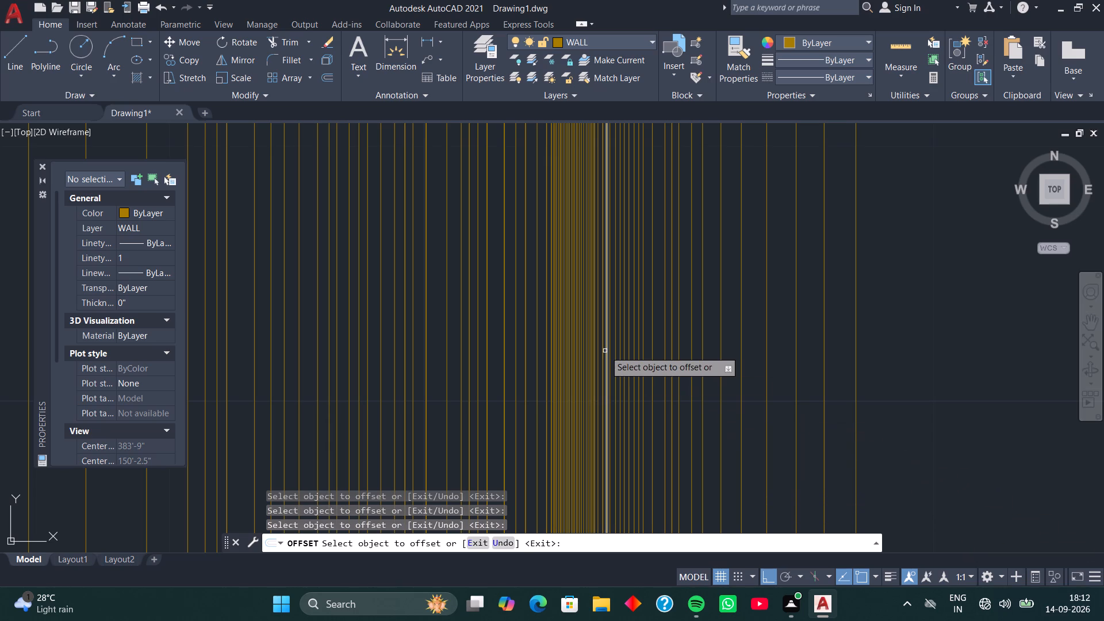
Offset two lines right of the dense cluster farther rightward into the wide open gap beyond its outermost closely spaced line.
{"action": "scroll", "coordinate": [604, 351], "scroll_direction": "down", "scroll_amount": 10}
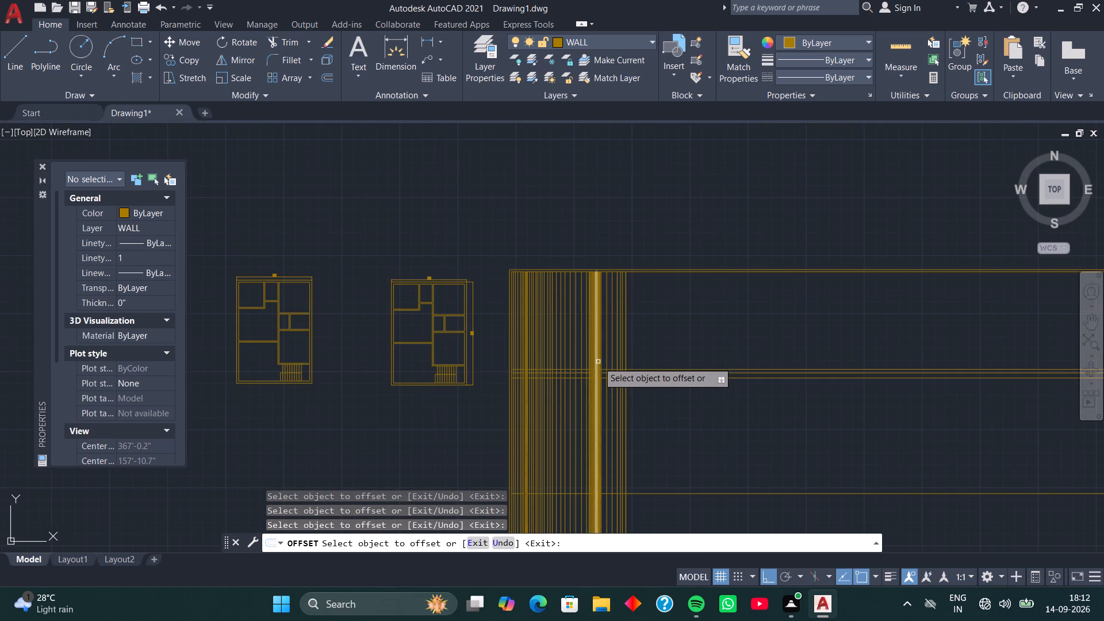
{"action": "scroll", "coordinate": [598, 362], "scroll_direction": "up", "scroll_amount": 7}
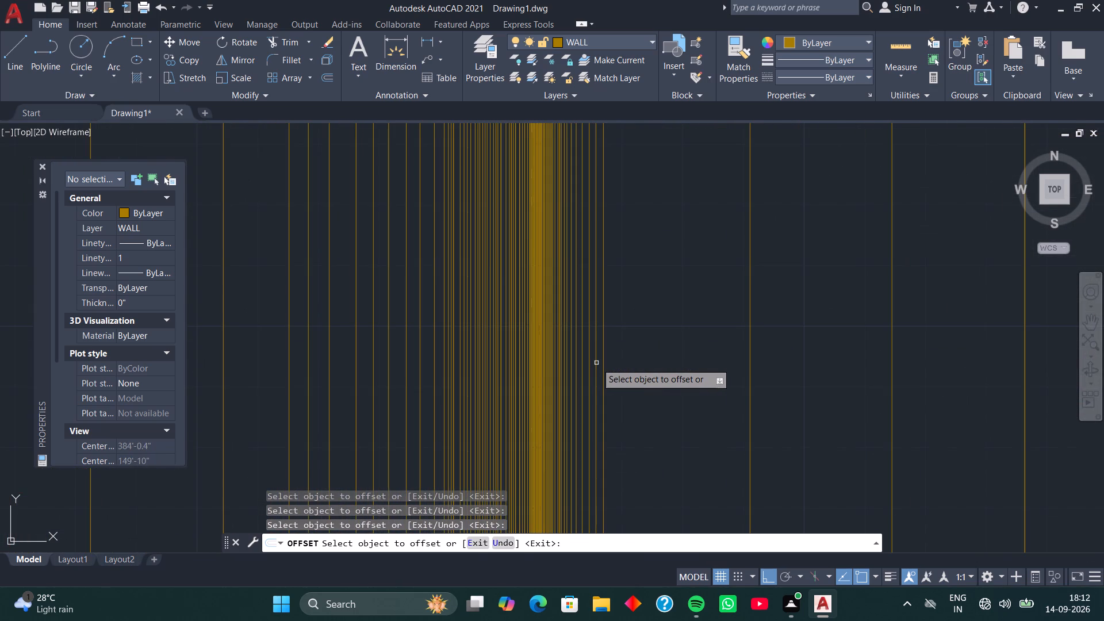
{"action": "scroll", "coordinate": [596, 364], "scroll_direction": "up", "scroll_amount": 1}
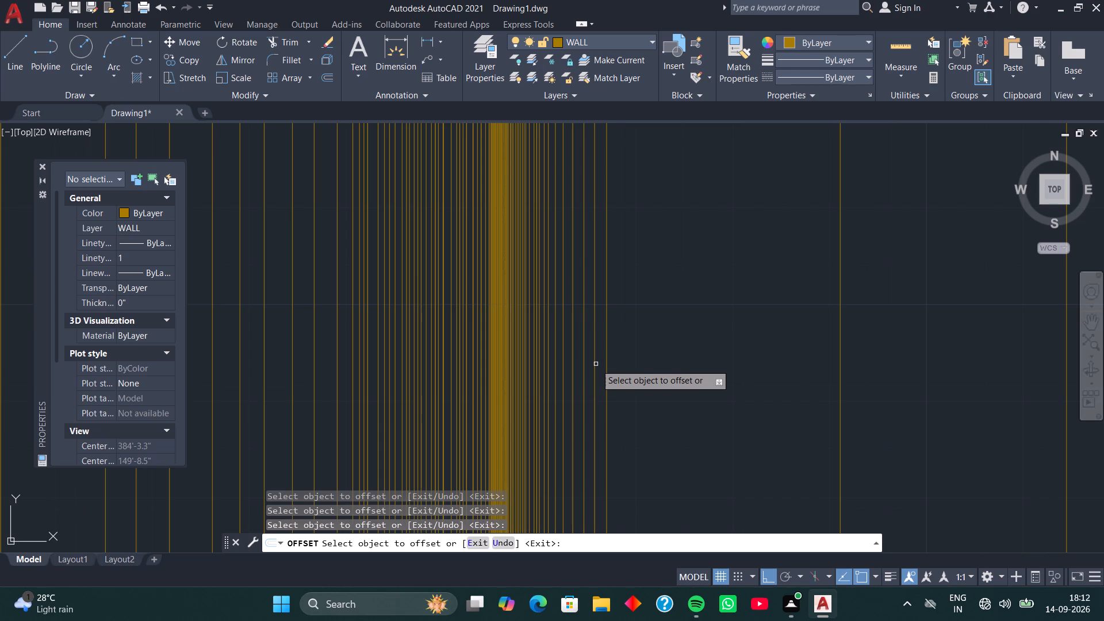
{"action": "left_click", "coordinate": [584, 381]}
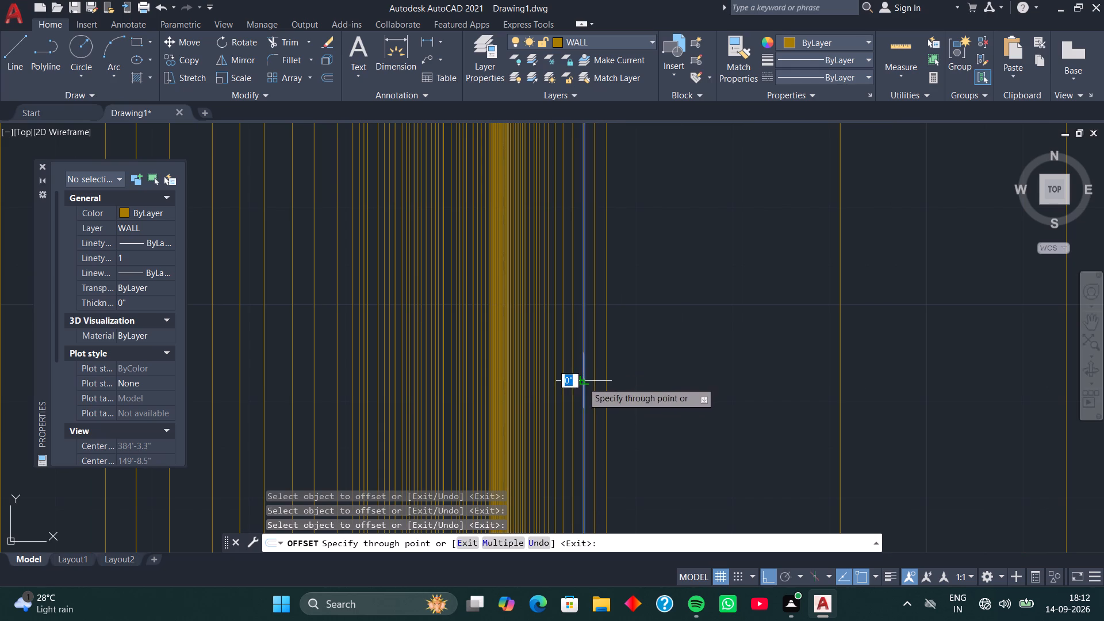
{"action": "left_click", "coordinate": [683, 446]}
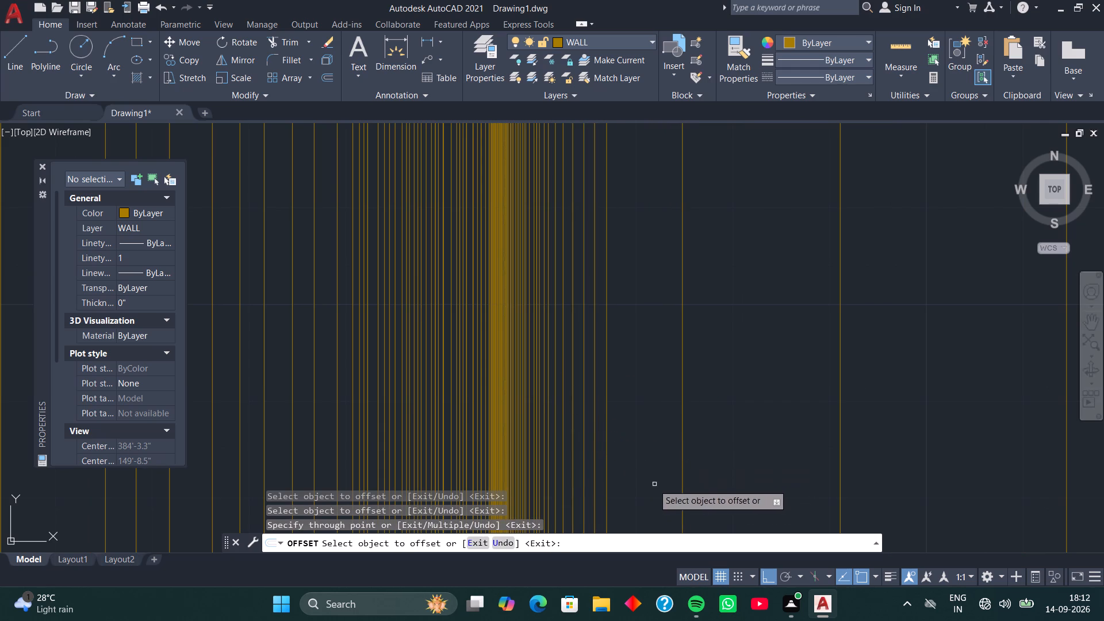
{"action": "left_click_drag", "start_coordinate": [526, 432], "coordinate": [522, 438]}
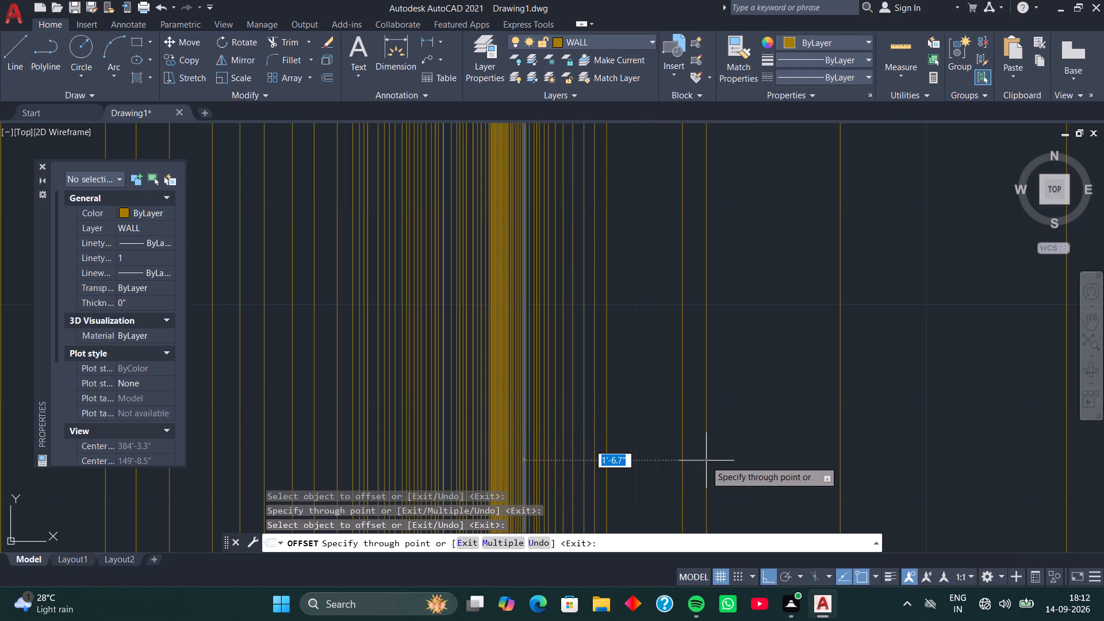
{"action": "left_click", "coordinate": [771, 461]}
Offset a line left of the dense cluster and a line on the cluster's left edge farther leftward into the left group.
{"action": "left_click", "coordinate": [310, 395]}
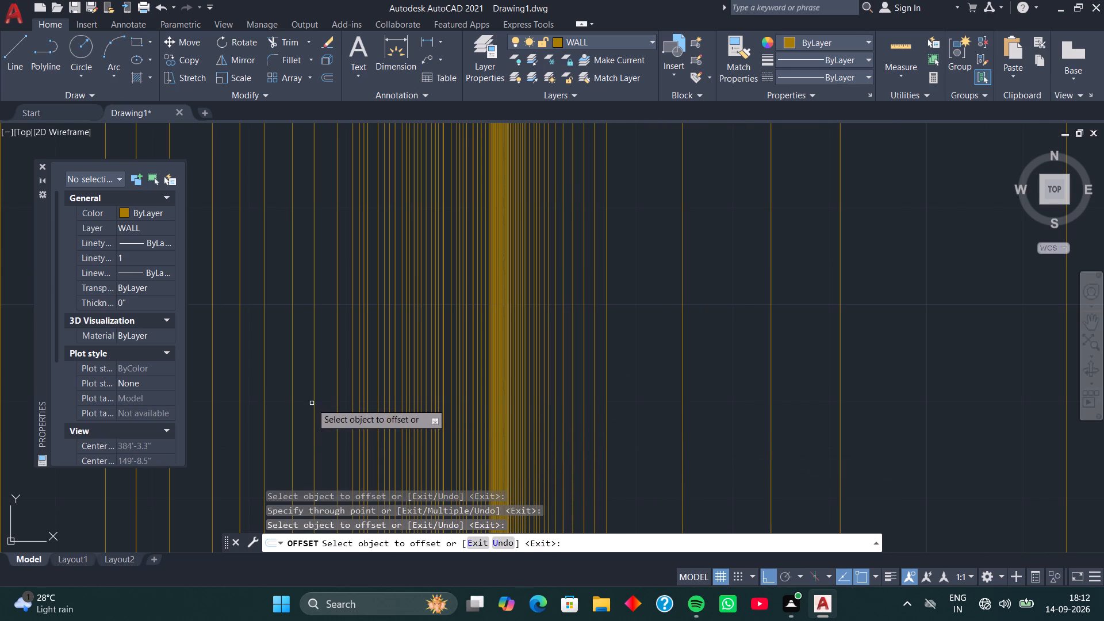
{"action": "left_click", "coordinate": [411, 436]}
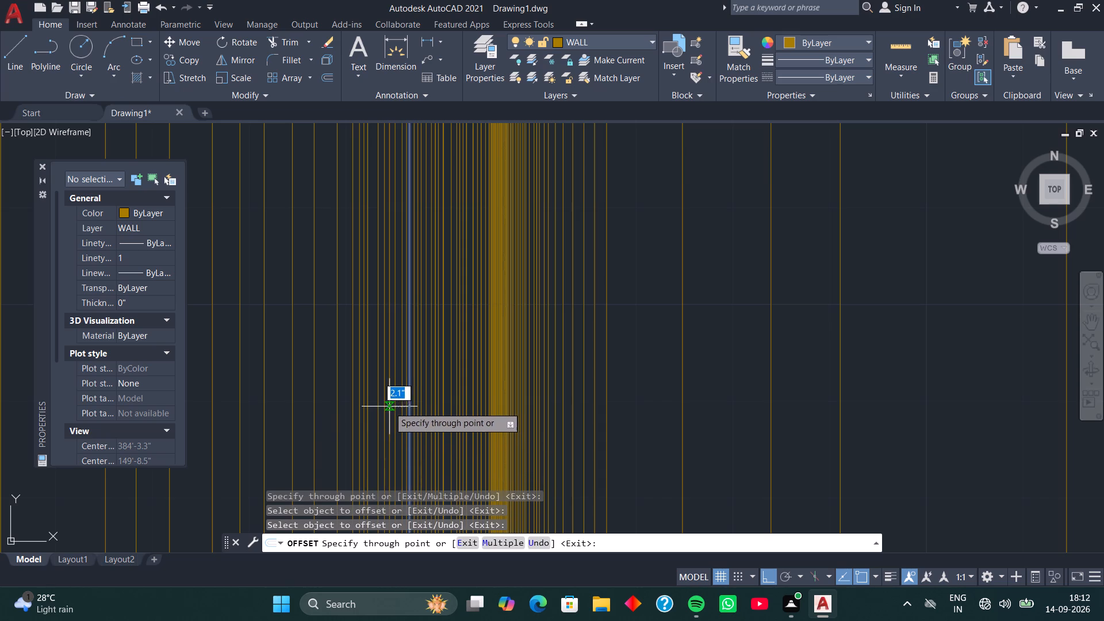
{"action": "left_click", "coordinate": [363, 393]}
{"action": "left_click", "coordinate": [494, 446]}
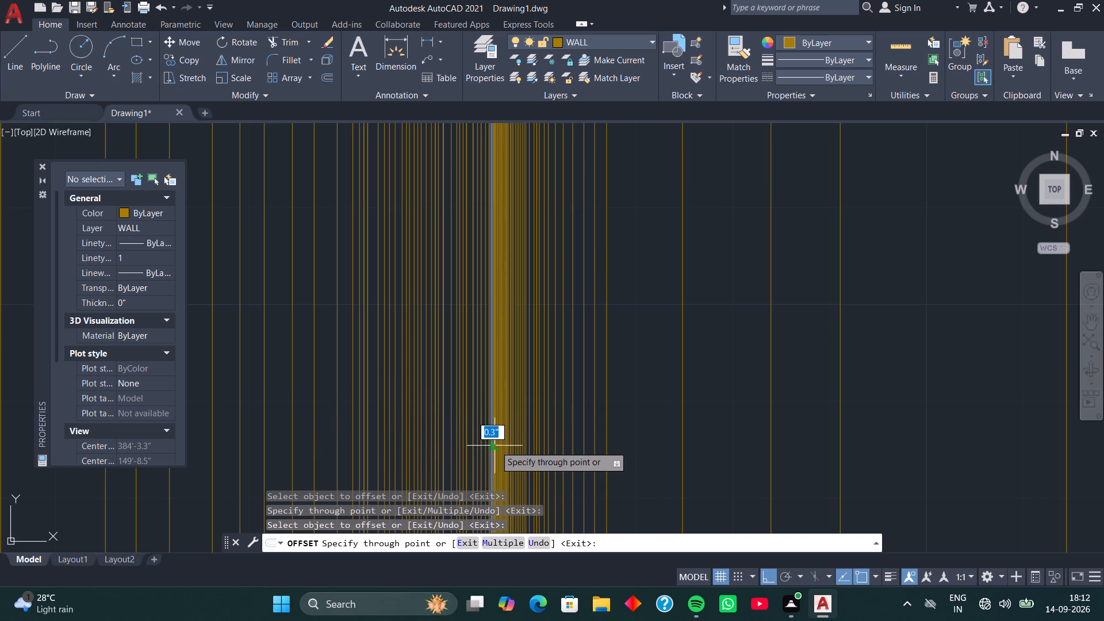
{"action": "left_click", "coordinate": [271, 396]}
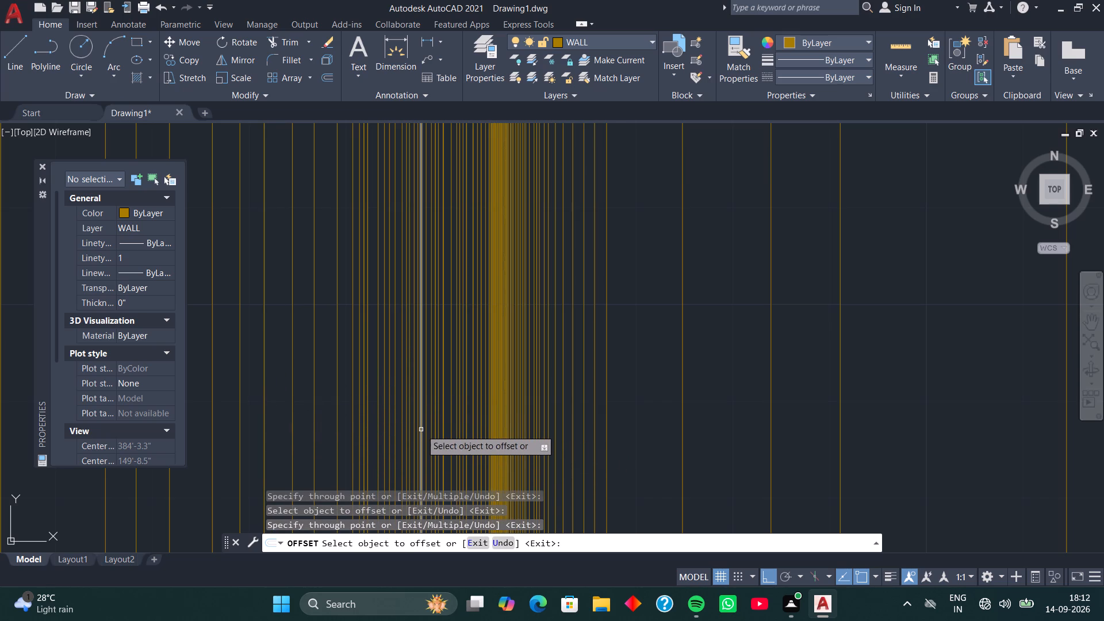
Offset two left-group lines rightward, one past the closely spaced lines right of the cluster and one into the dense cluster.
{"action": "left_click", "coordinate": [421, 428]}
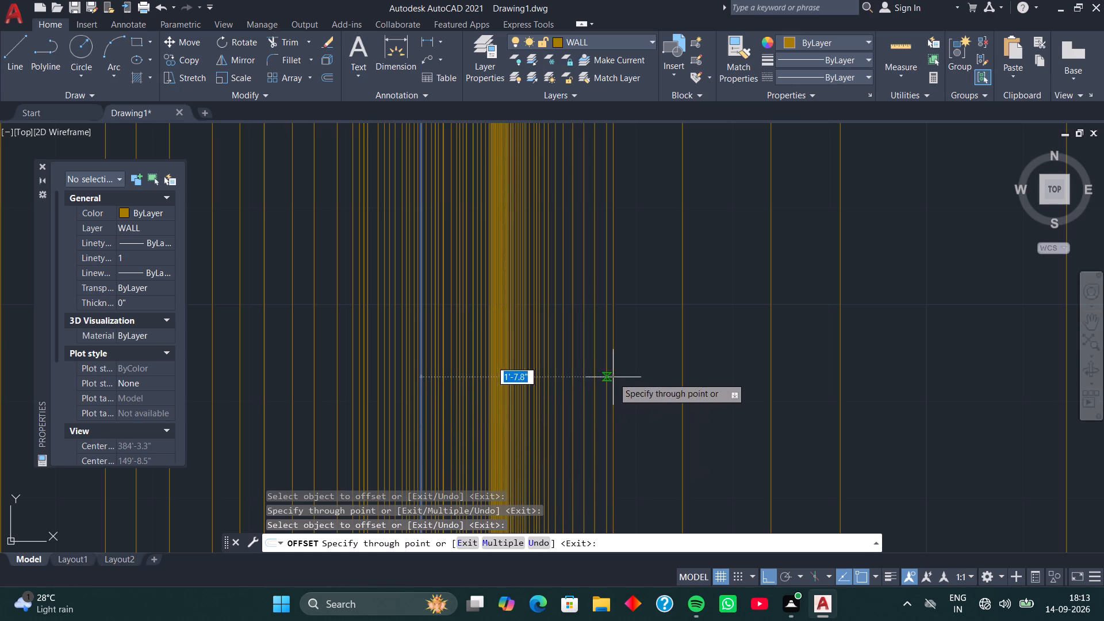
{"action": "left_click", "coordinate": [631, 366]}
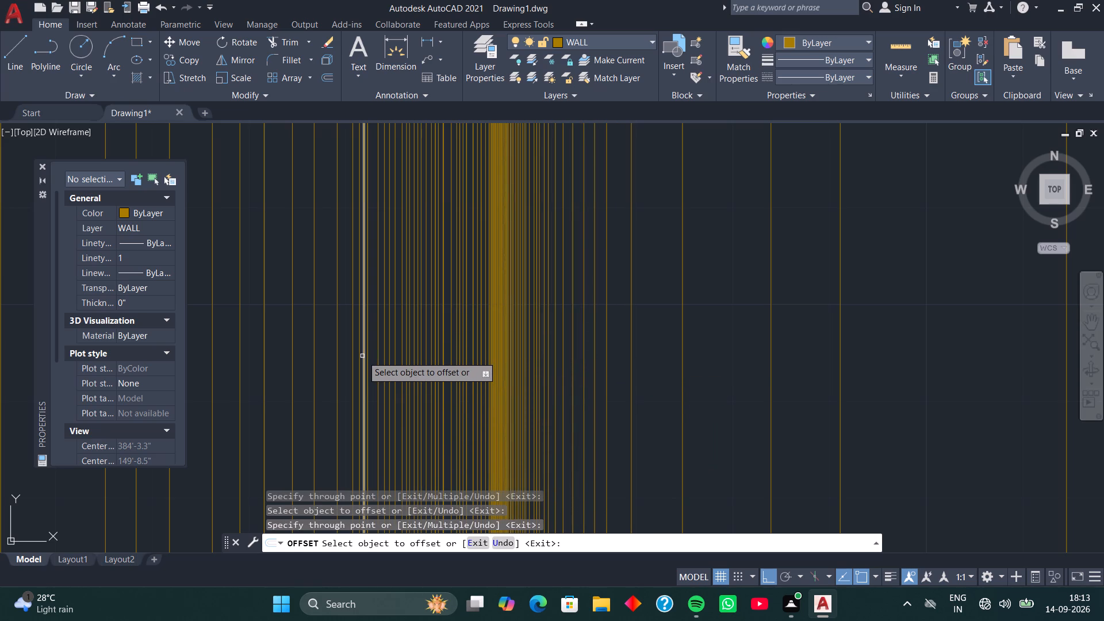
{"action": "left_click", "coordinate": [362, 356]}
{"action": "left_click", "coordinate": [495, 387]}
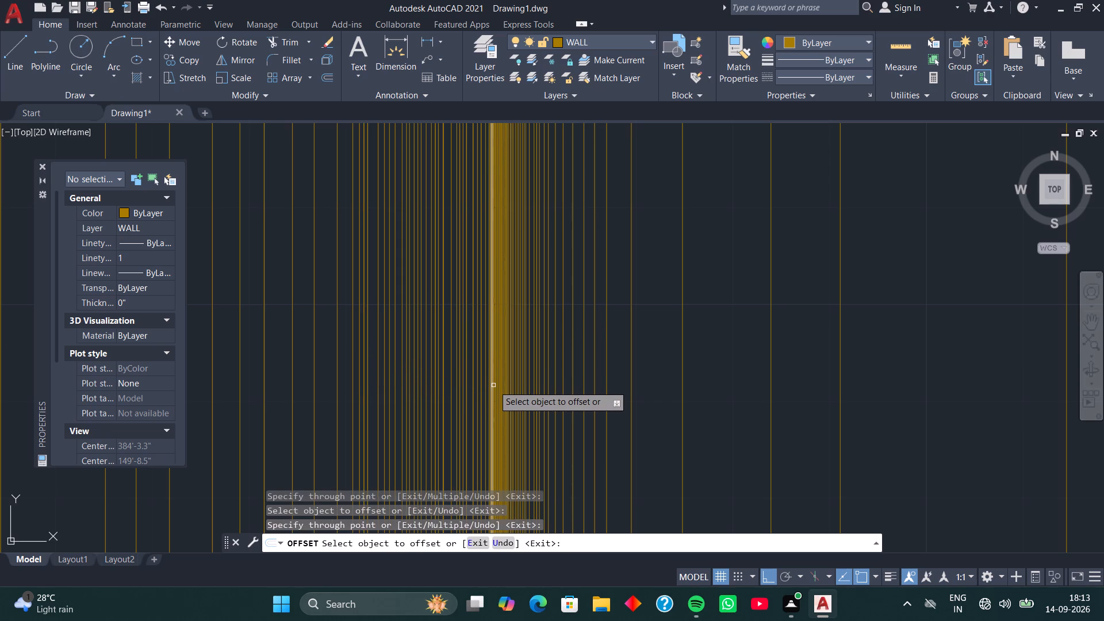
Offset a dense-cluster line rightward about 1'-0.4", and a line right of the cluster rightward into the far open area.
{"action": "left_click", "coordinate": [497, 393]}
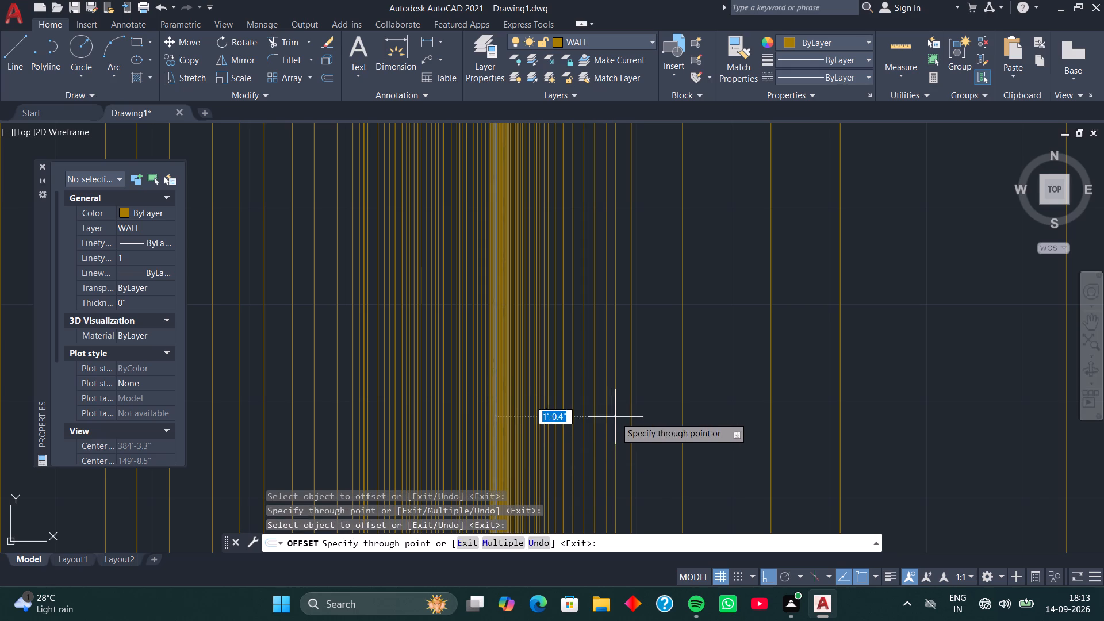
{"action": "left_click", "coordinate": [616, 417]}
{"action": "left_click_drag", "start_coordinate": [596, 394], "coordinate": [586, 400]}
{"action": "left_click", "coordinate": [864, 382]}
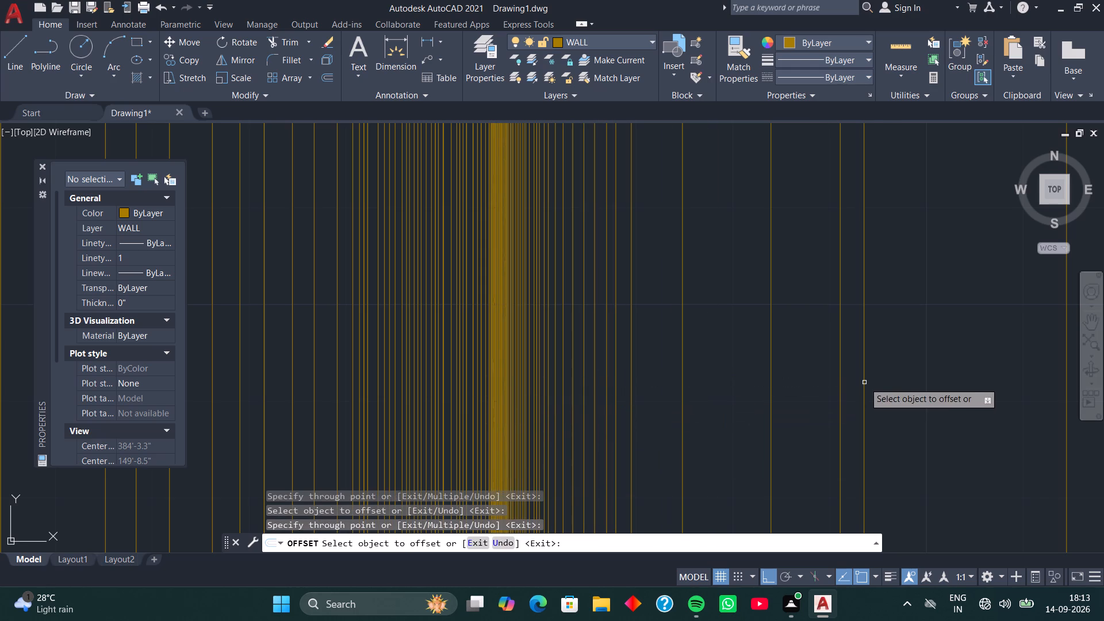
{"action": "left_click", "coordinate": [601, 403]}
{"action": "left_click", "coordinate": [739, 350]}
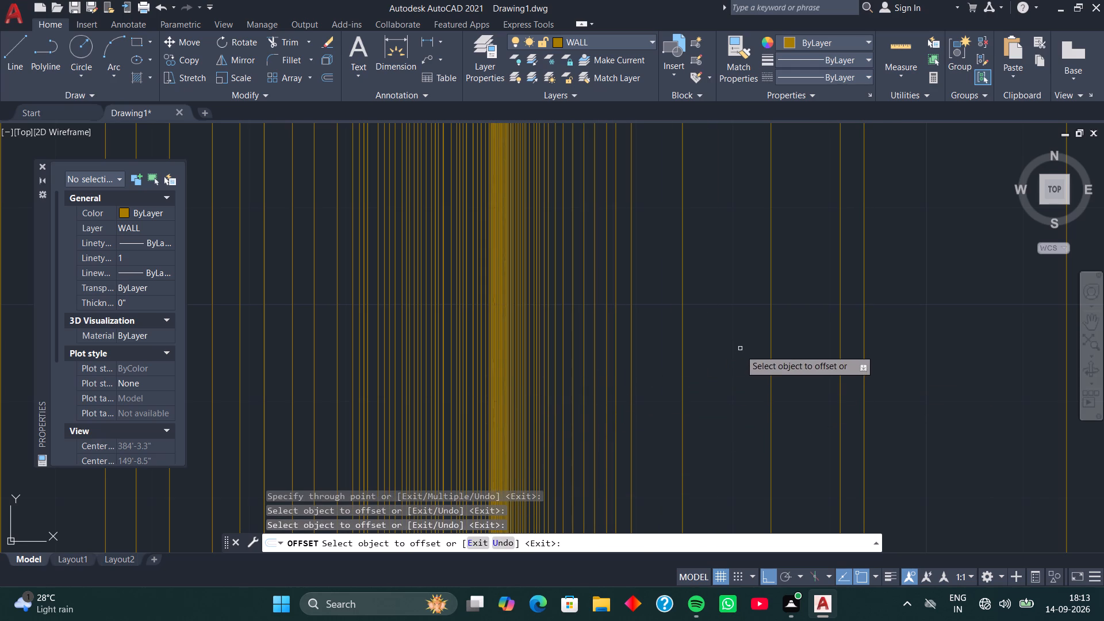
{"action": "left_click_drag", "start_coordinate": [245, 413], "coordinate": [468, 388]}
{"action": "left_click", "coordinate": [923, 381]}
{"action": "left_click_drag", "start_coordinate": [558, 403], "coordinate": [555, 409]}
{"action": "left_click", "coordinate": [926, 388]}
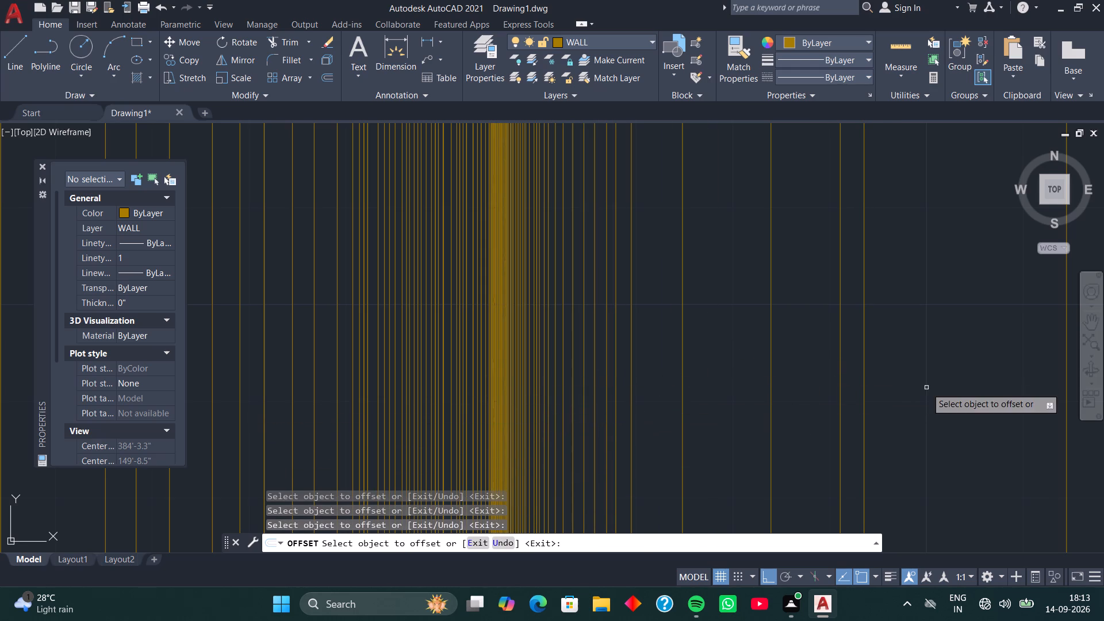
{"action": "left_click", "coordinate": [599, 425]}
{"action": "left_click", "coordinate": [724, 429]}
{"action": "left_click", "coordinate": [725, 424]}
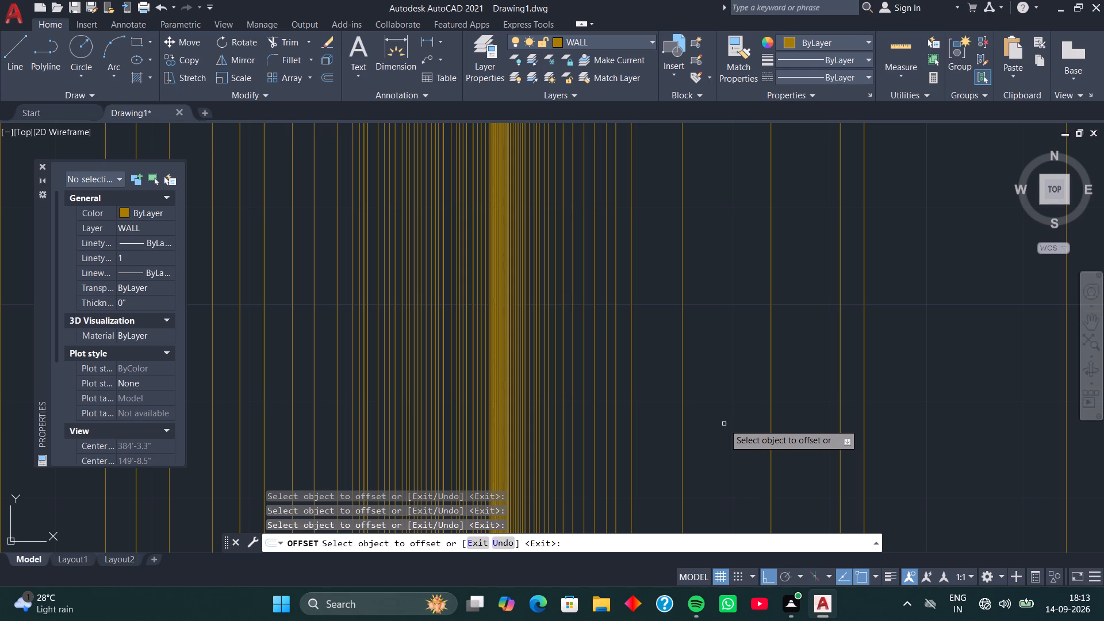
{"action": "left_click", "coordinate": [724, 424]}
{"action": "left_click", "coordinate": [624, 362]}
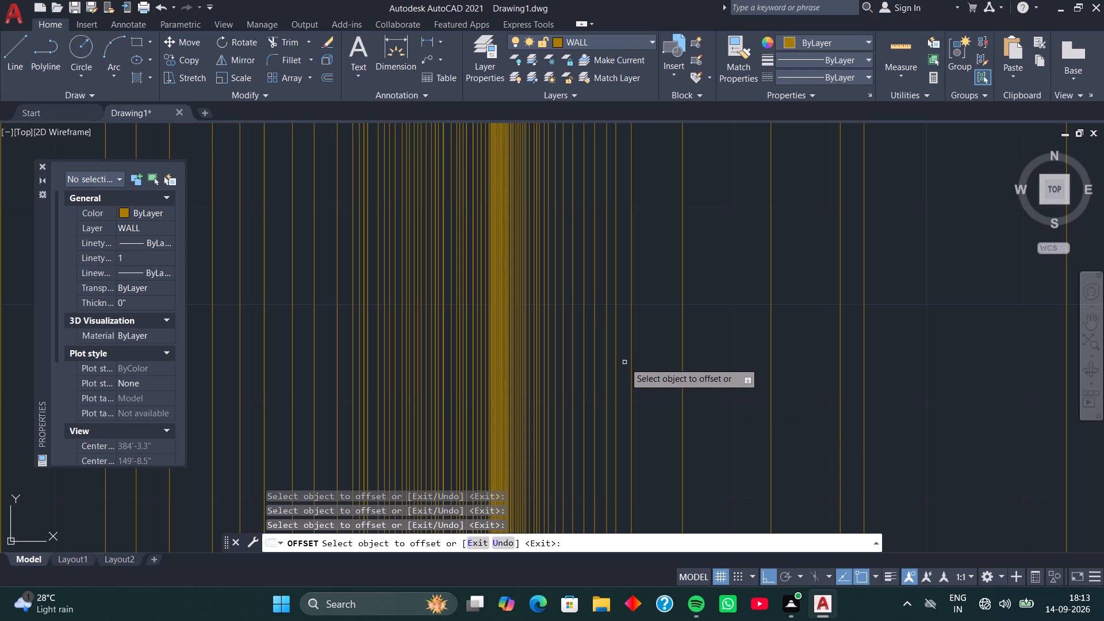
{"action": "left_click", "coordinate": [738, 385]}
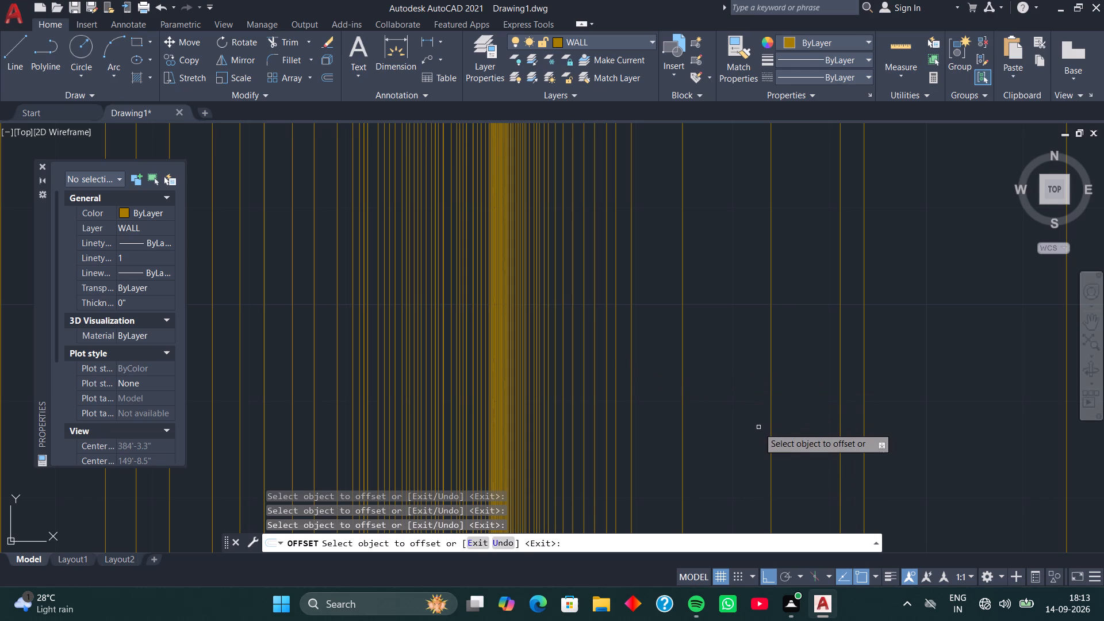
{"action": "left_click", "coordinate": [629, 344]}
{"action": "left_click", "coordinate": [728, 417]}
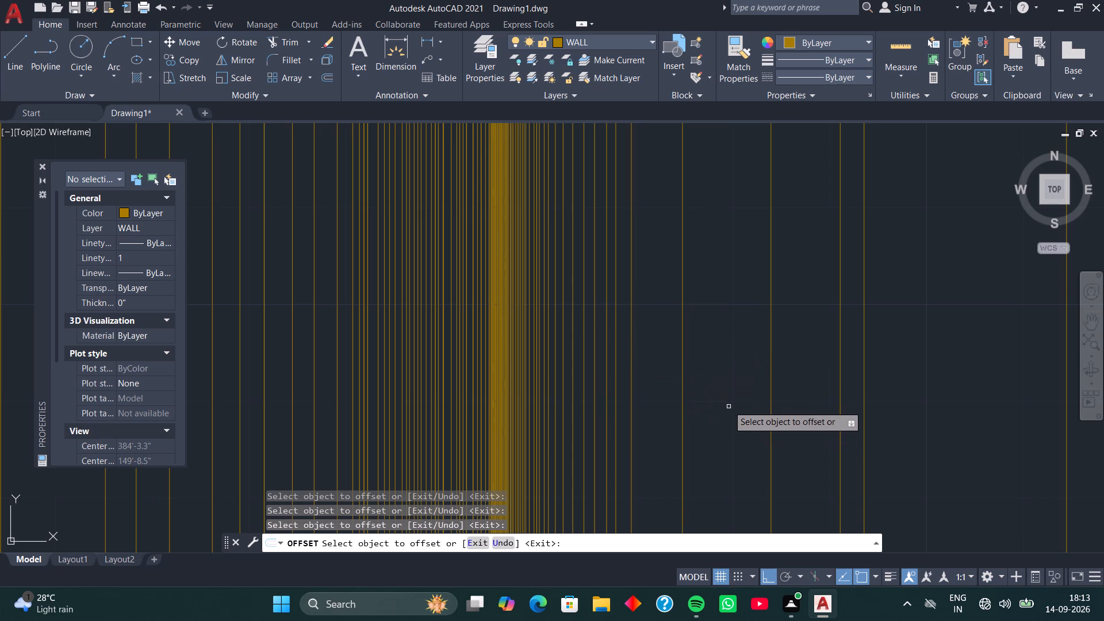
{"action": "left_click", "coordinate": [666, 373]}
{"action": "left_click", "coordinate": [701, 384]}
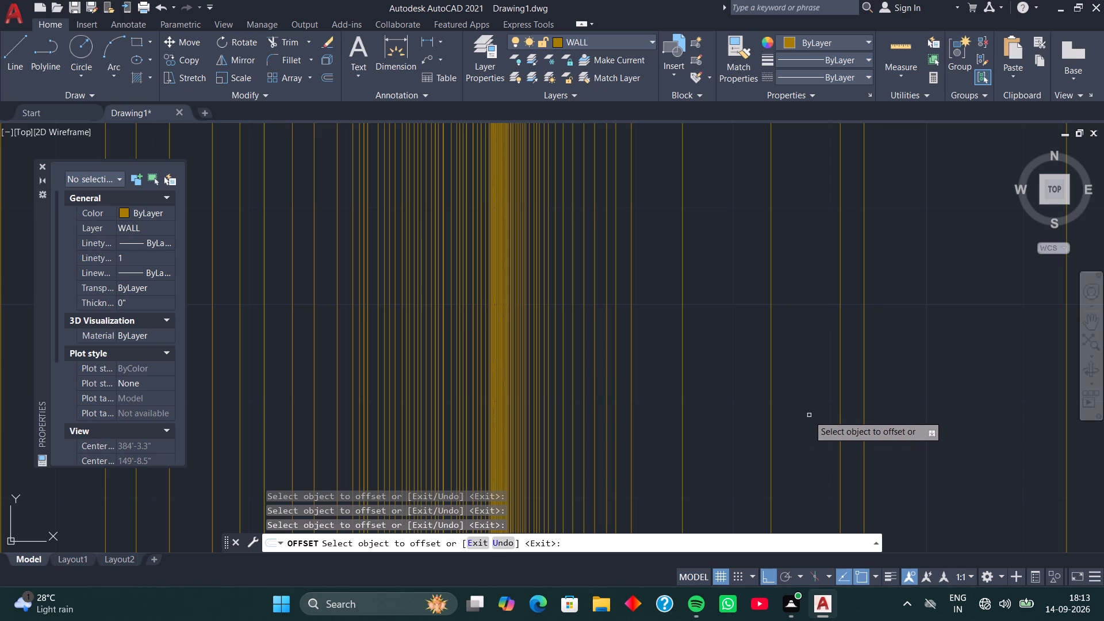
Offset a dense-cluster line rightward into the wide gap between the widely spaced lines at the far right.
{"action": "left_click", "coordinate": [507, 377]}
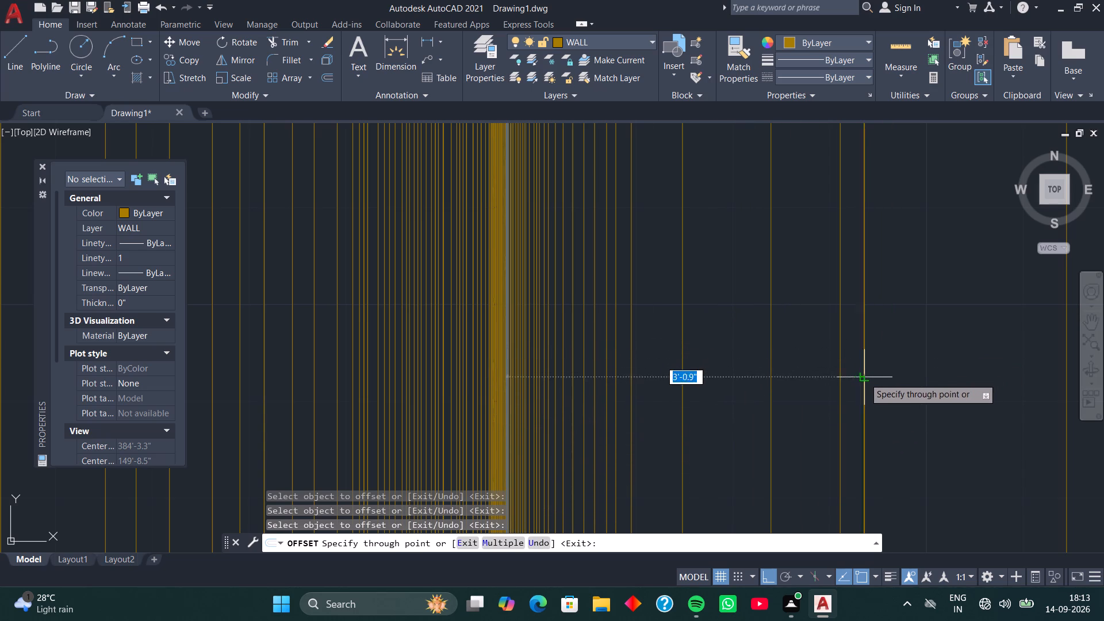
{"action": "left_click", "coordinate": [819, 398]}
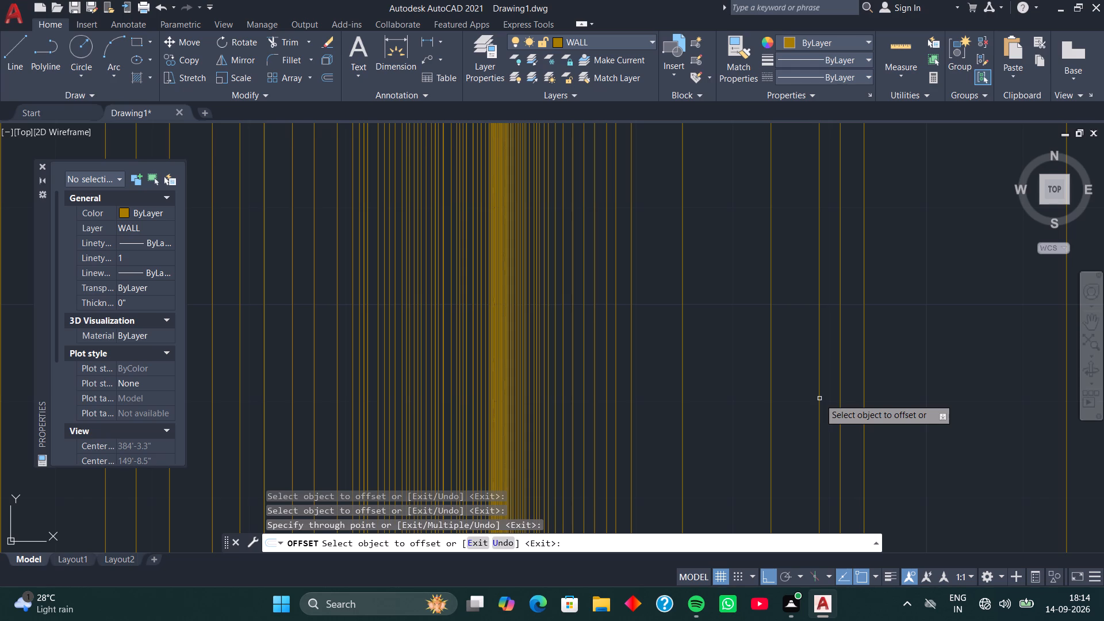
{"action": "right_click", "coordinate": [818, 398]}
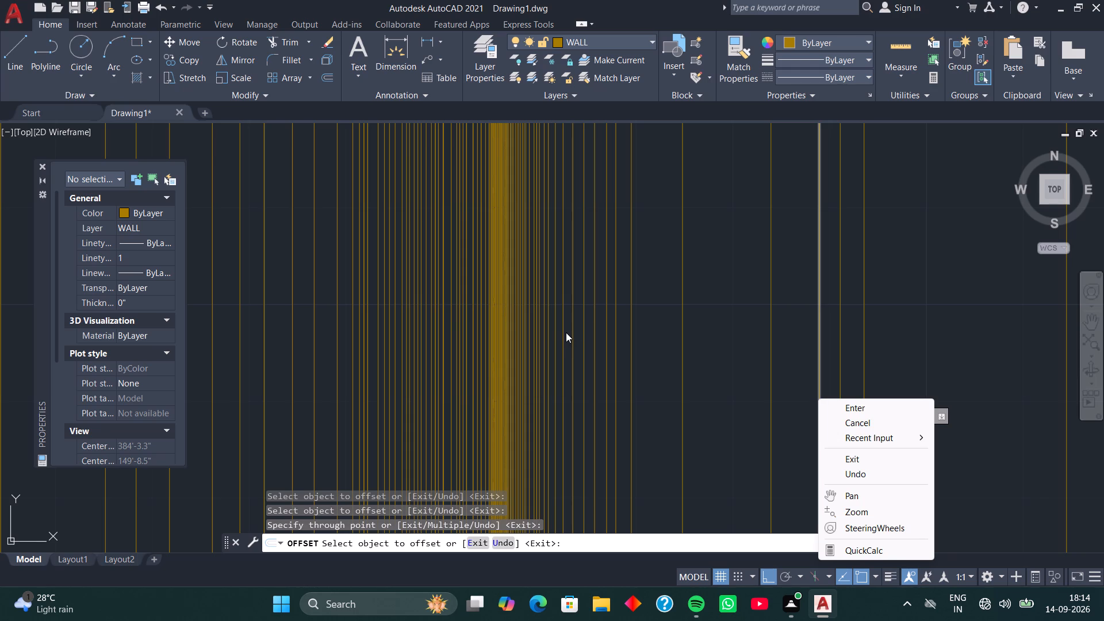
{"action": "scroll", "coordinate": [548, 282], "scroll_direction": "up", "scroll_amount": 1}
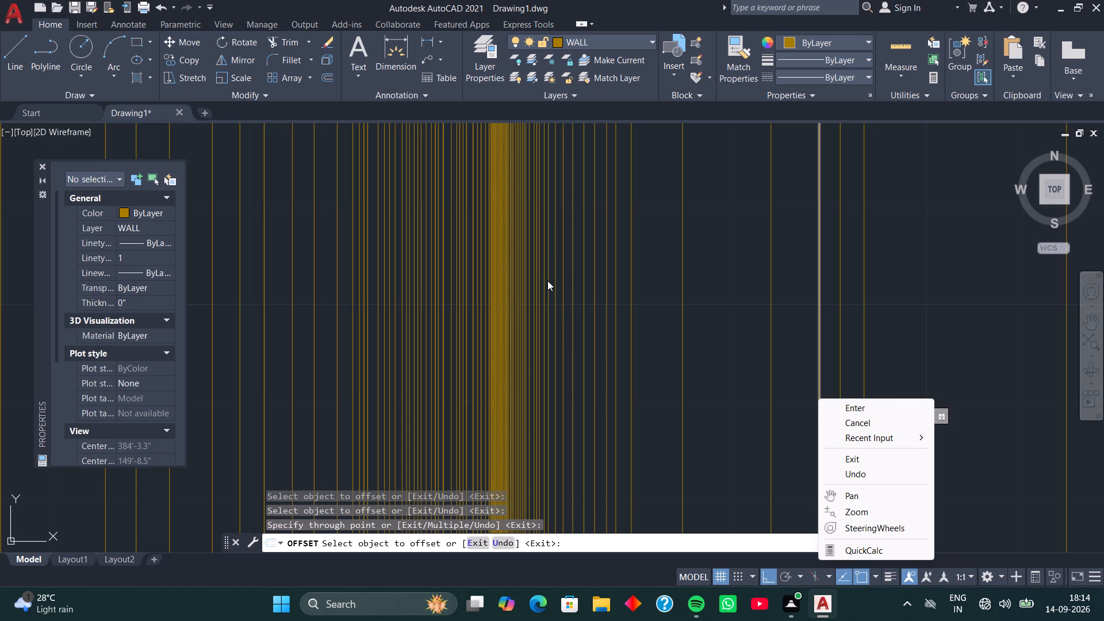
Offset a line just right of the dense cluster rightward into the open gap, and that new line into the far-right group.
{"action": "left_click", "coordinate": [547, 280]}
{"action": "left_click", "coordinate": [547, 280]}
{"action": "left_click", "coordinate": [540, 279]}
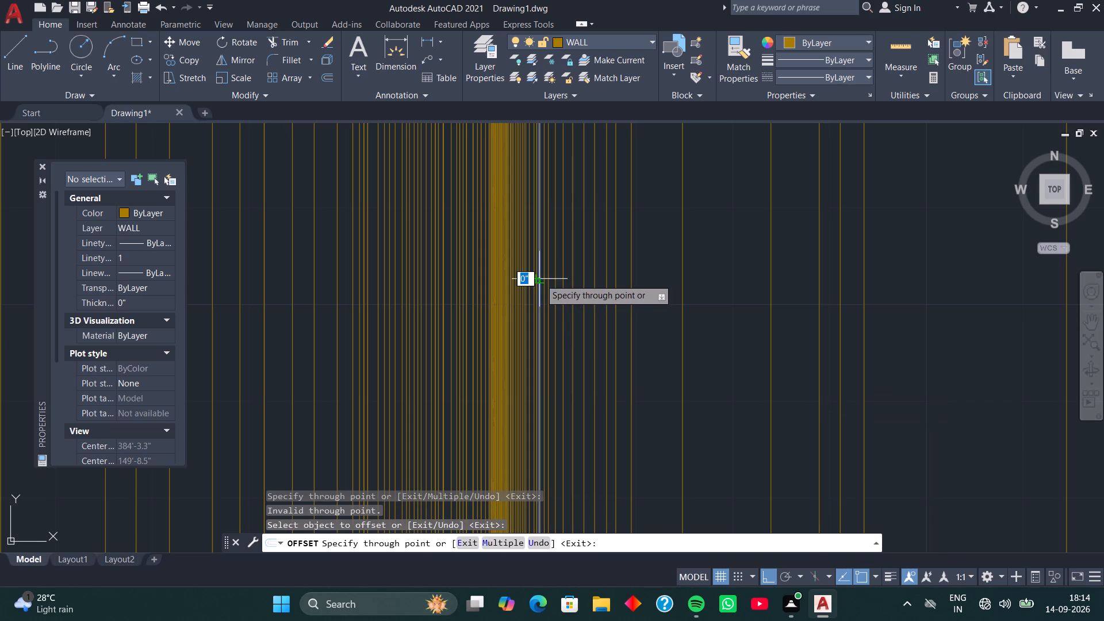
{"action": "left_click", "coordinate": [646, 313]}
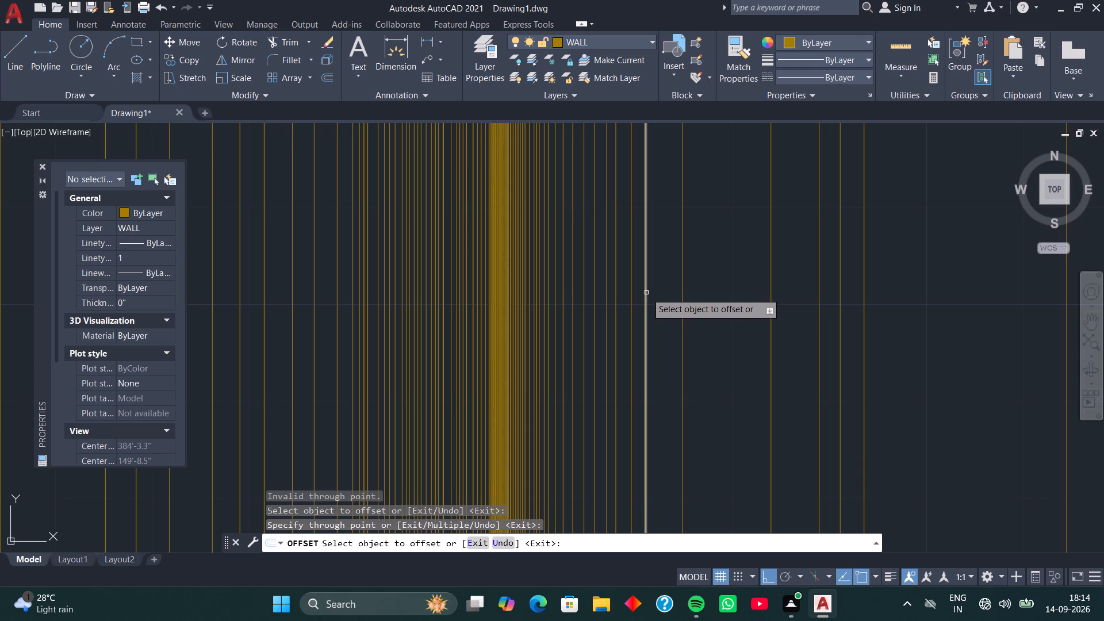
{"action": "left_click", "coordinate": [646, 292]}
{"action": "left_click", "coordinate": [794, 262]}
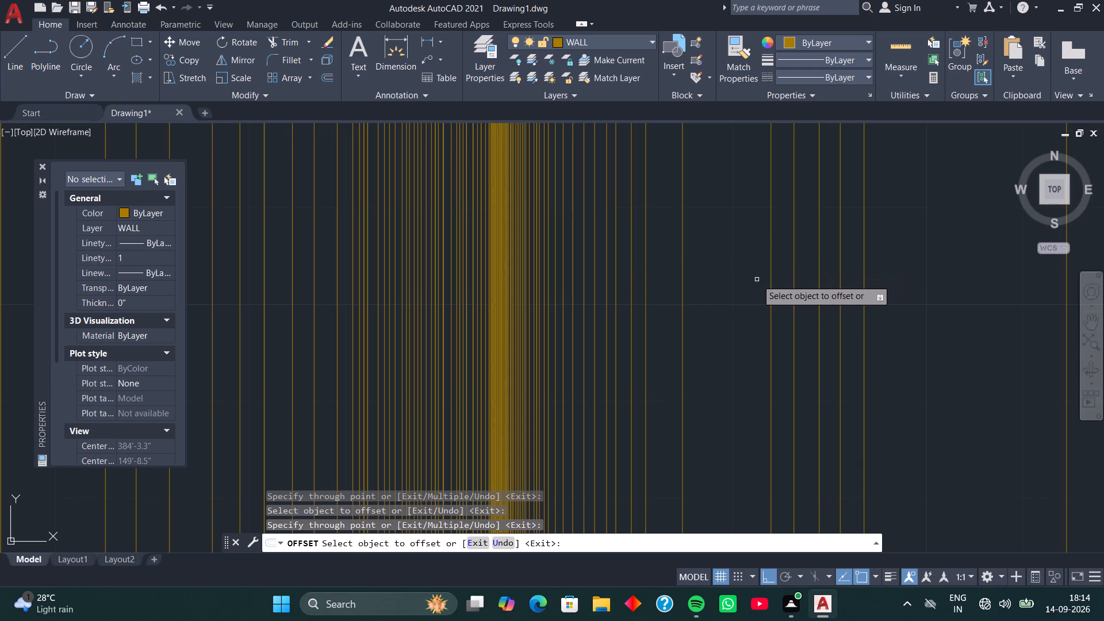
{"action": "left_click", "coordinate": [664, 279]}
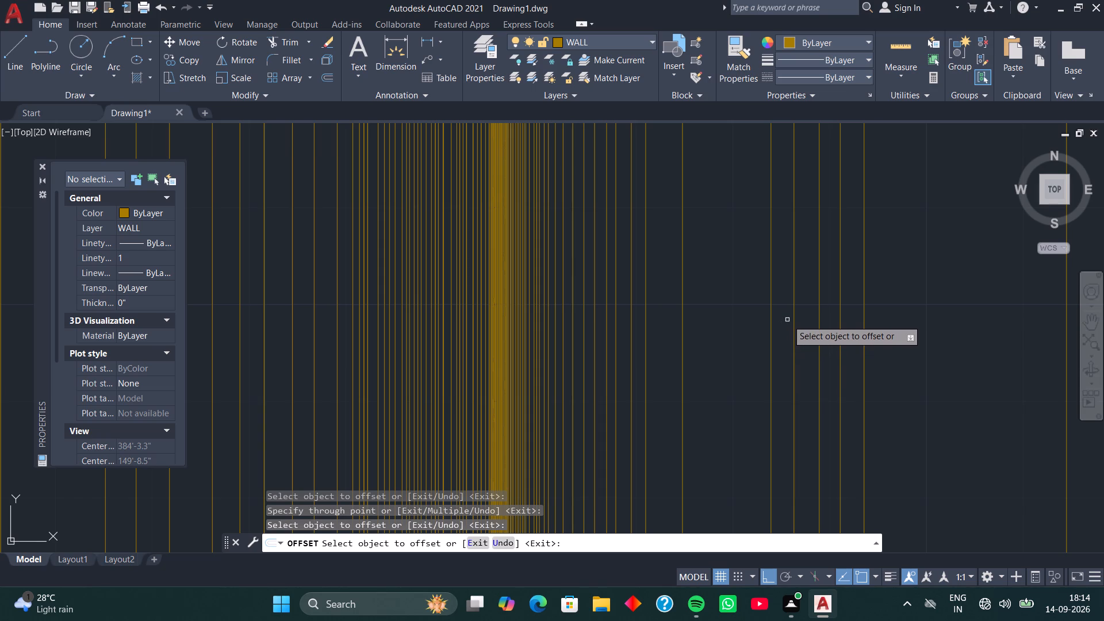
{"action": "left_click", "coordinate": [671, 300]}
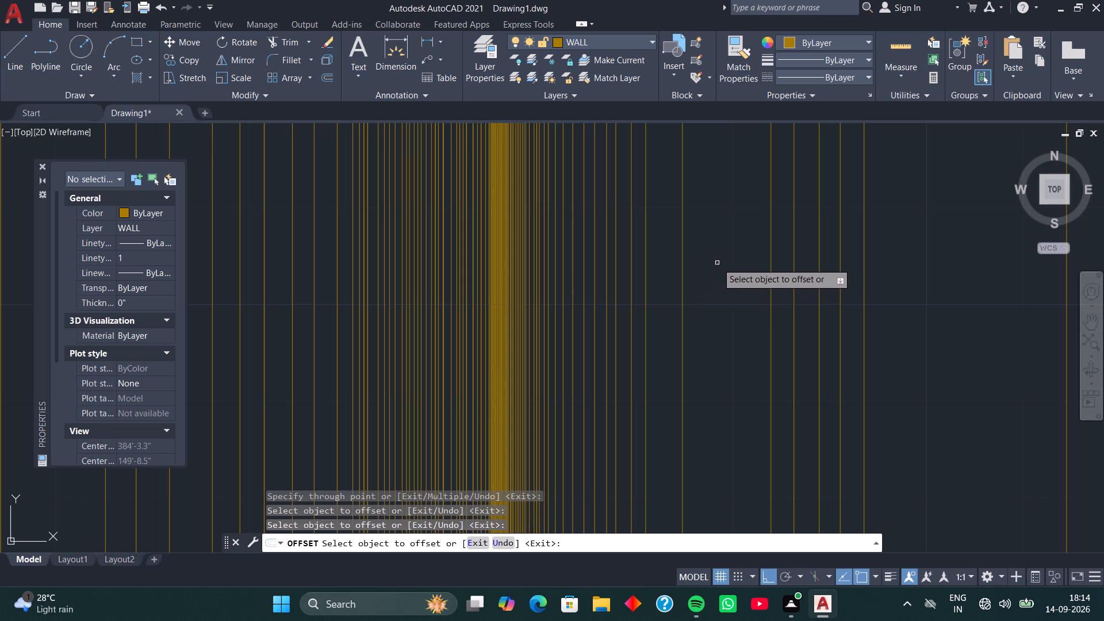
{"action": "left_click", "coordinate": [717, 263]}
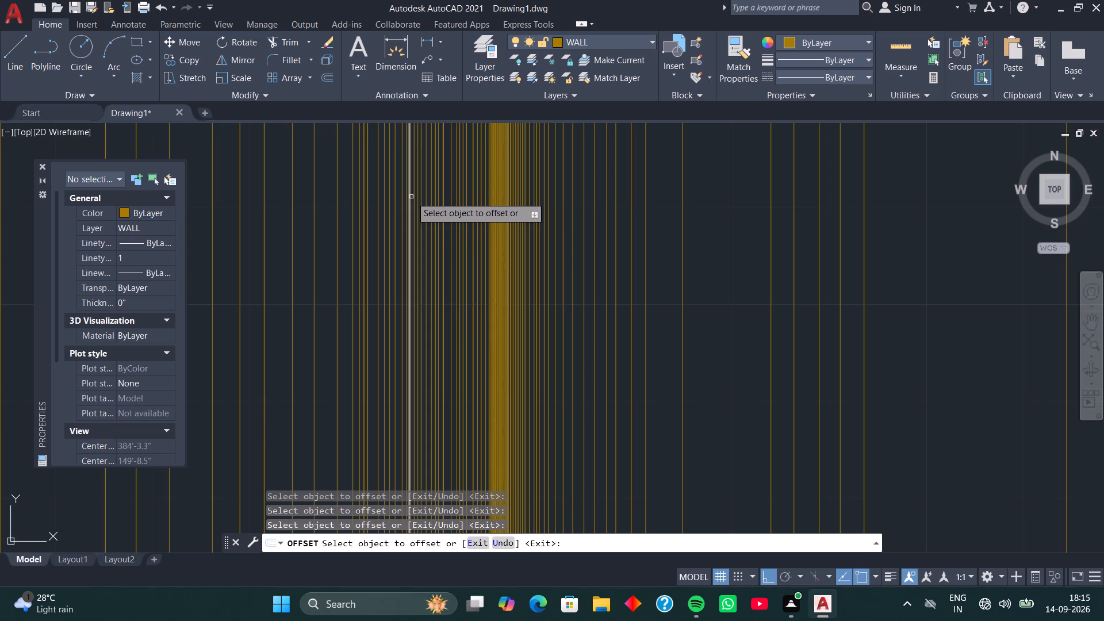
Offset a left-group line rightward into the dense cluster, and a dense-cluster line rightward about 7.3".
{"action": "left_click", "coordinate": [432, 227]}
{"action": "left_click", "coordinate": [504, 182]}
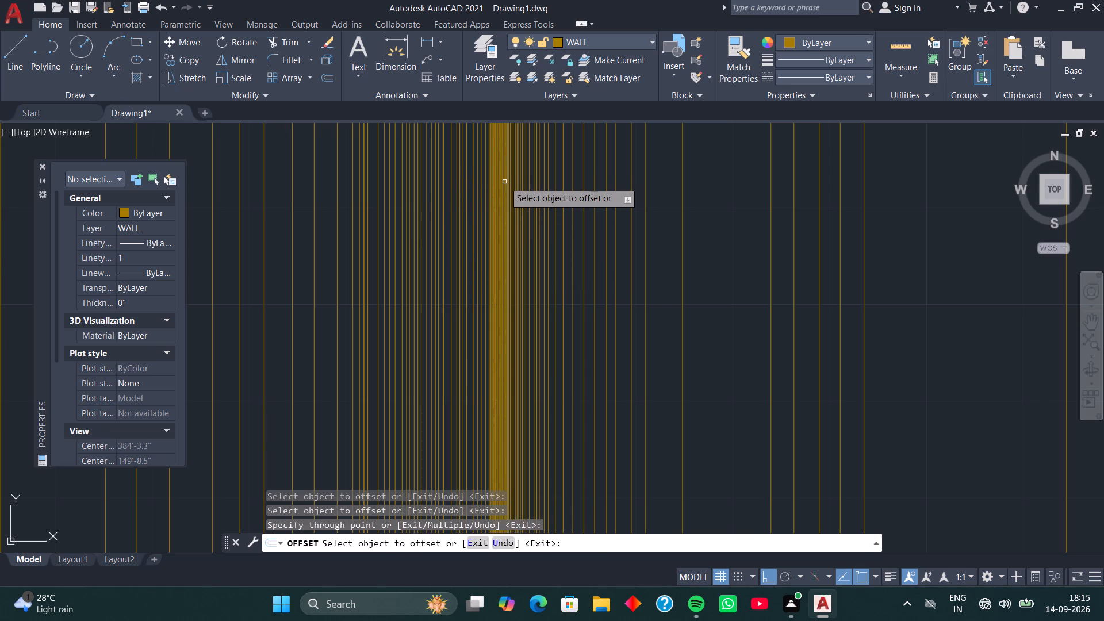
{"action": "left_click", "coordinate": [504, 182]}
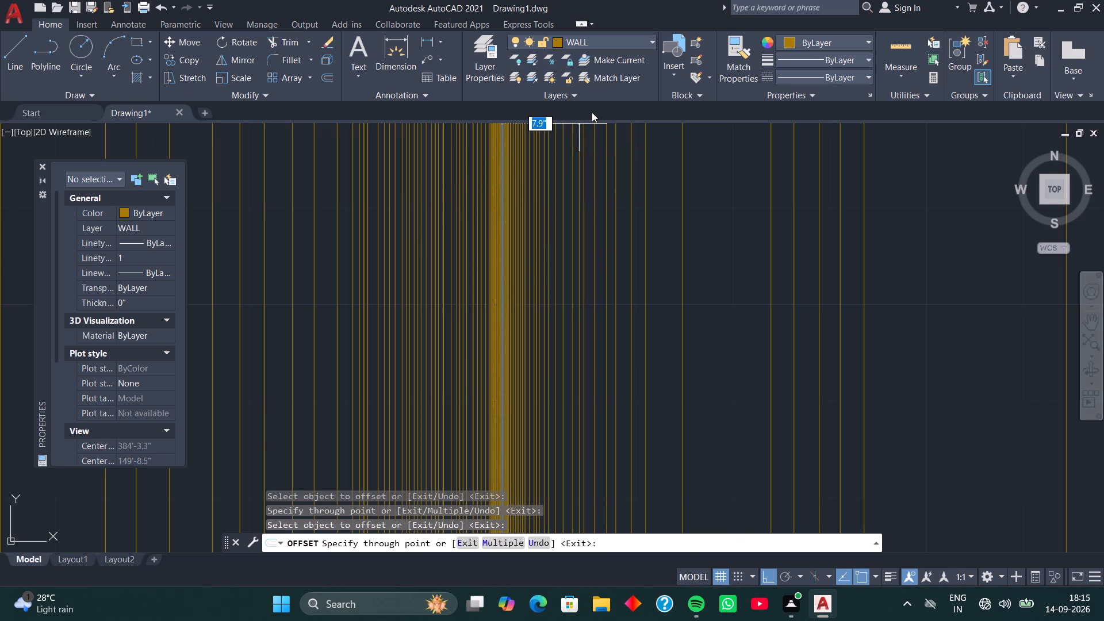
{"action": "left_click", "coordinate": [589, 89]}
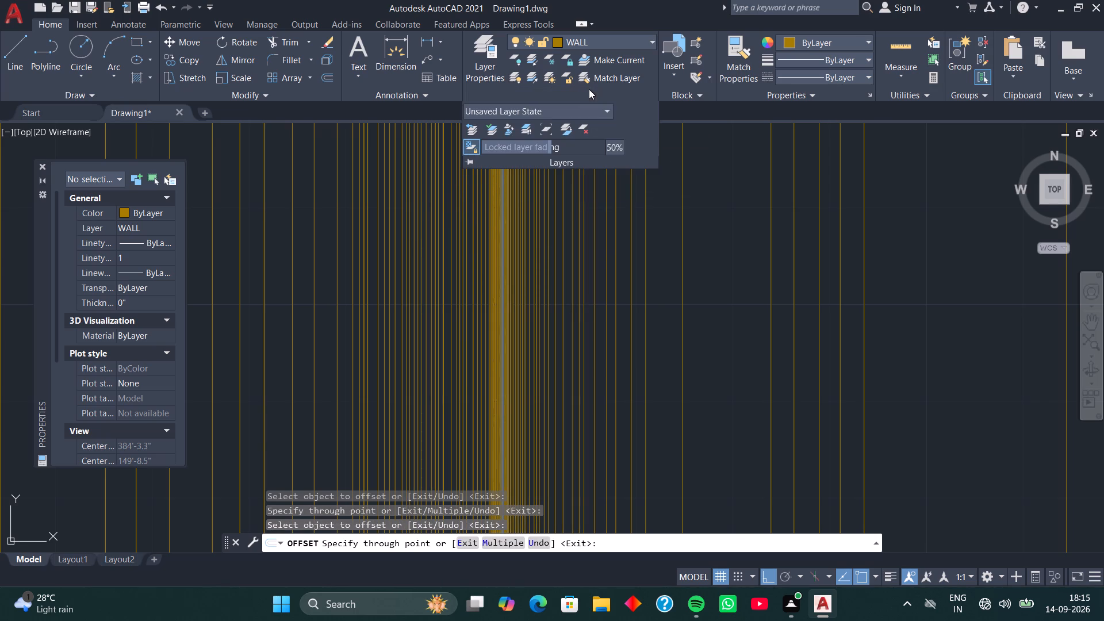
{"action": "left_click", "coordinate": [582, 110]}
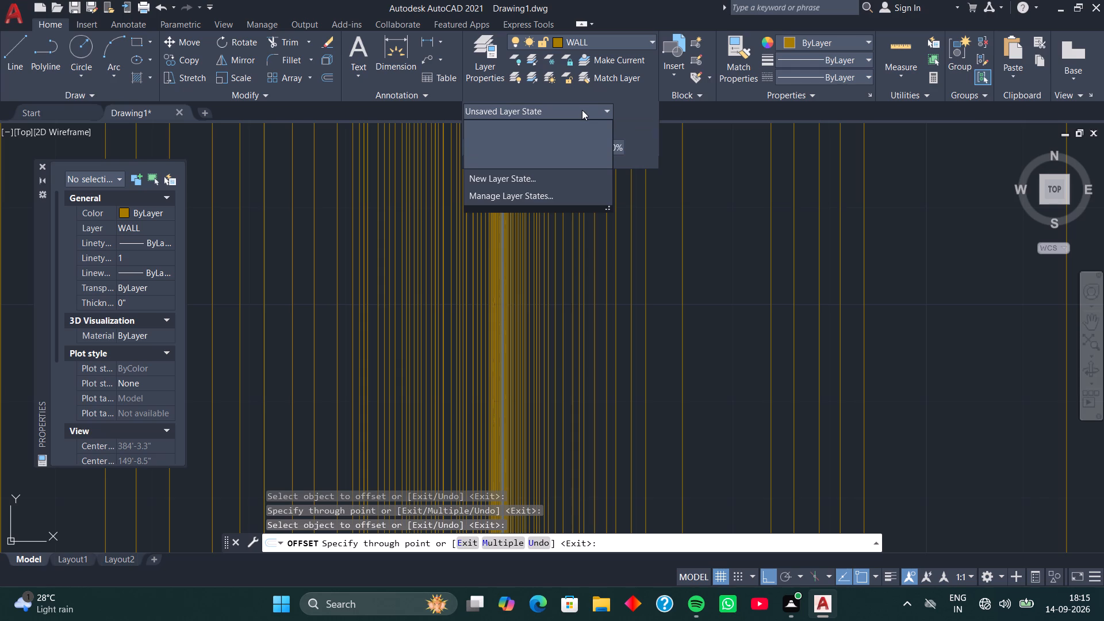
{"action": "left_click", "coordinate": [577, 109]}
{"action": "left_click", "coordinate": [616, 47]}
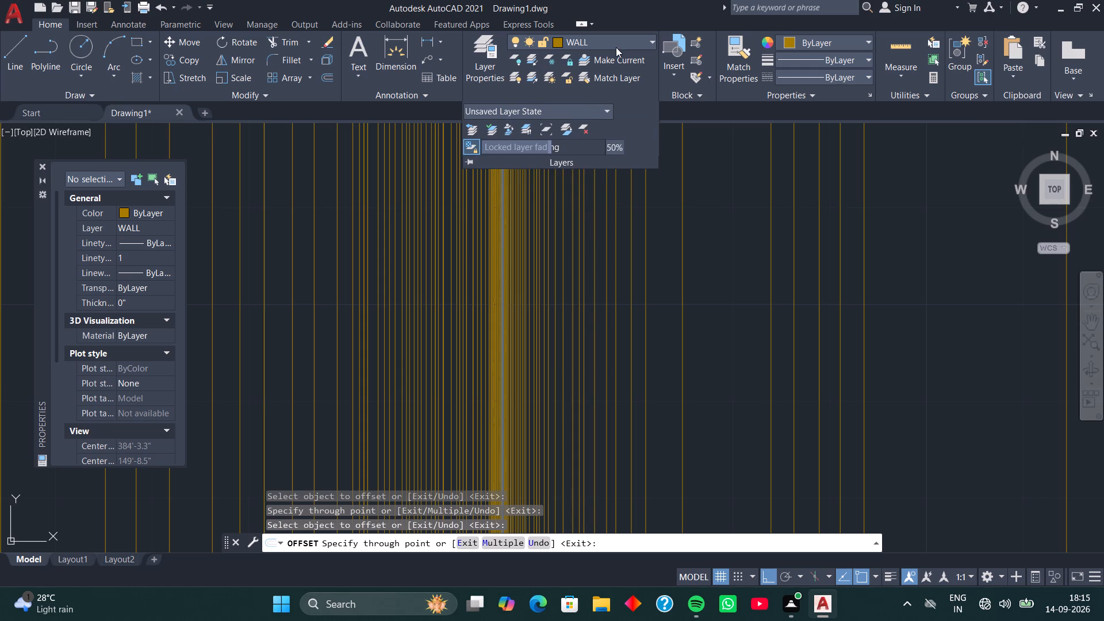
{"action": "left_click", "coordinate": [561, 102]}
{"action": "left_click", "coordinate": [592, 33]}
{"action": "left_click", "coordinate": [573, 242]}
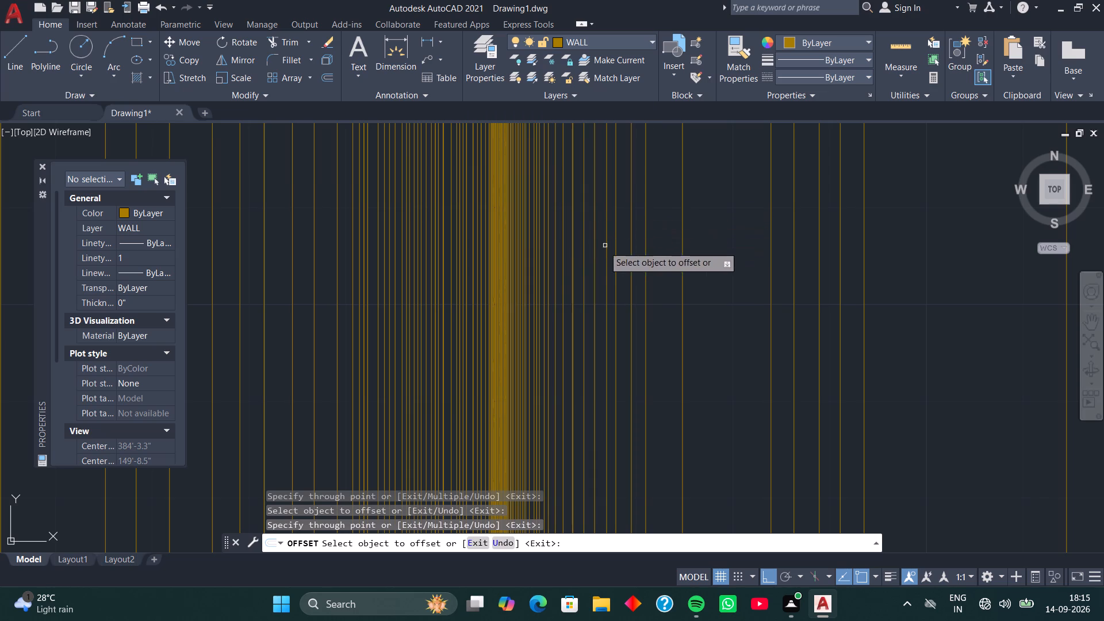
Offset two lines at the dense cluster's right side rightward, one into the far-right group and one into the gap before it.
{"action": "left_click", "coordinate": [519, 285]}
{"action": "left_click", "coordinate": [781, 217]}
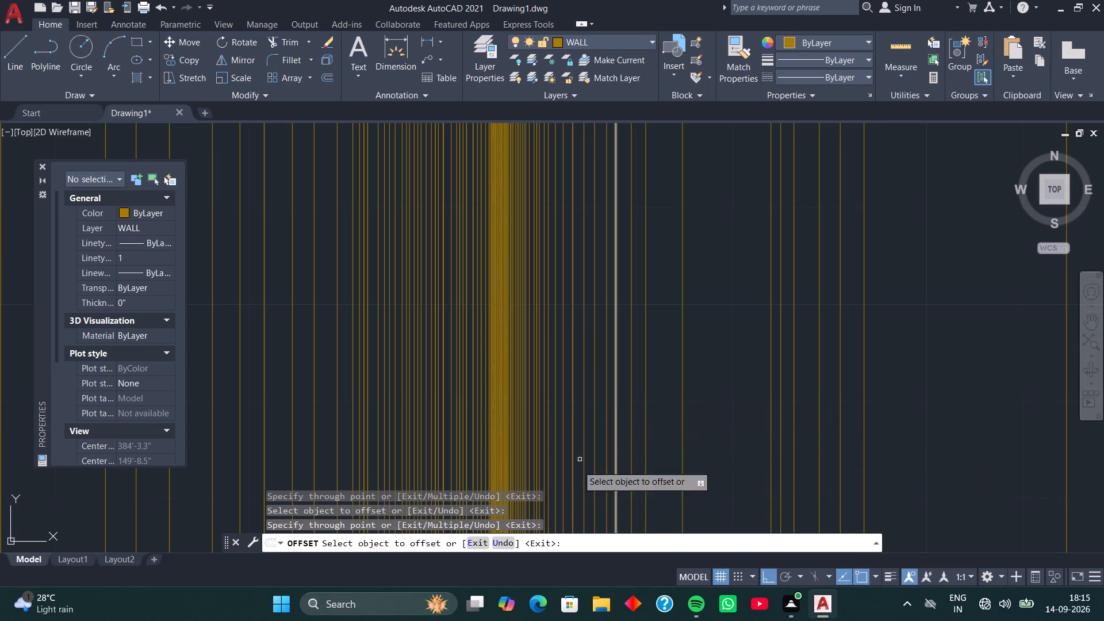
{"action": "left_click", "coordinate": [415, 539]}
{"action": "left_click", "coordinate": [505, 490]}
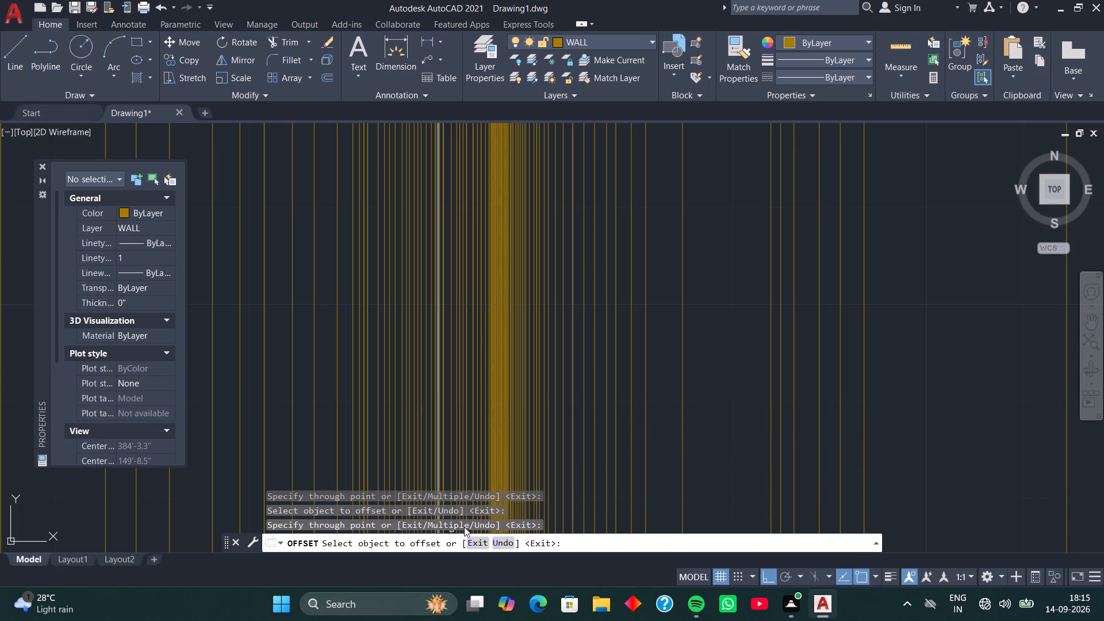
{"action": "left_click", "coordinate": [541, 485]}
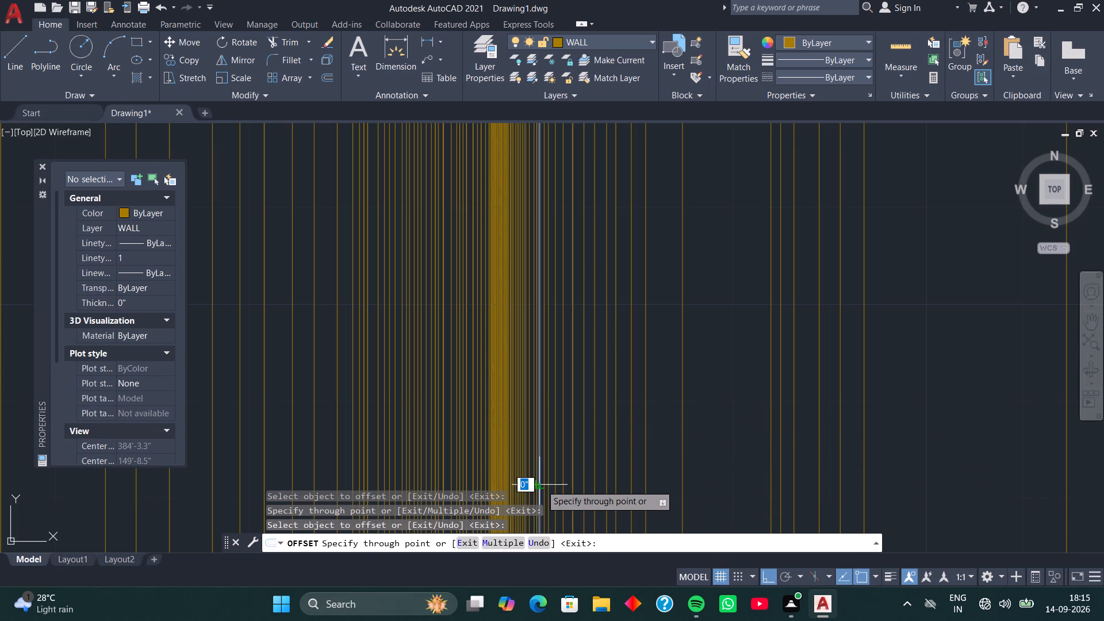
{"action": "left_click", "coordinate": [661, 454]}
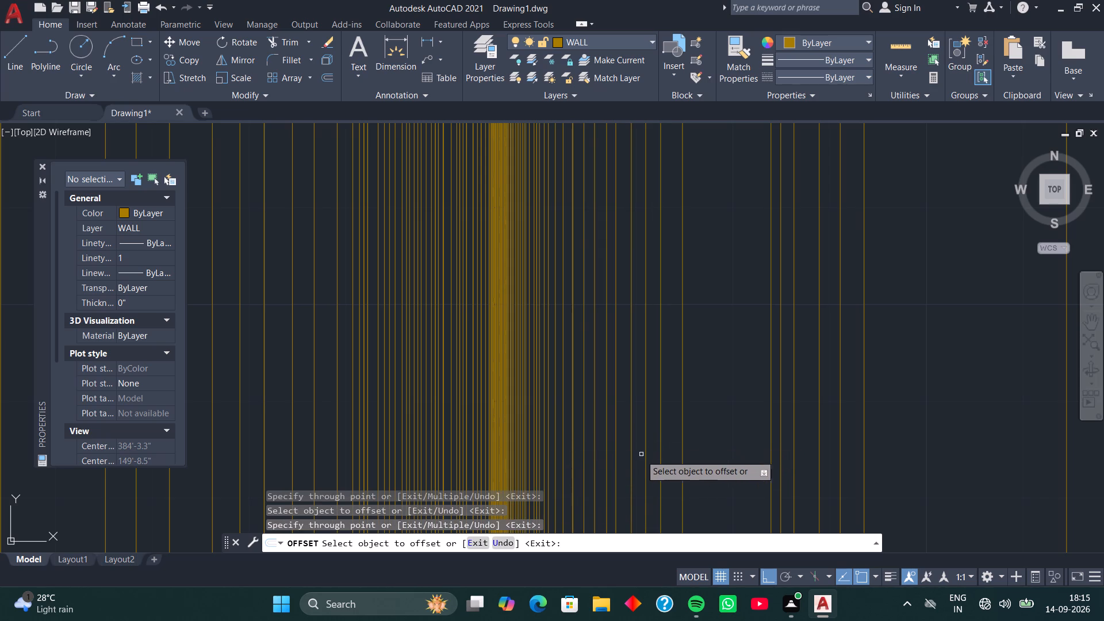
{"action": "left_click", "coordinate": [618, 471]}
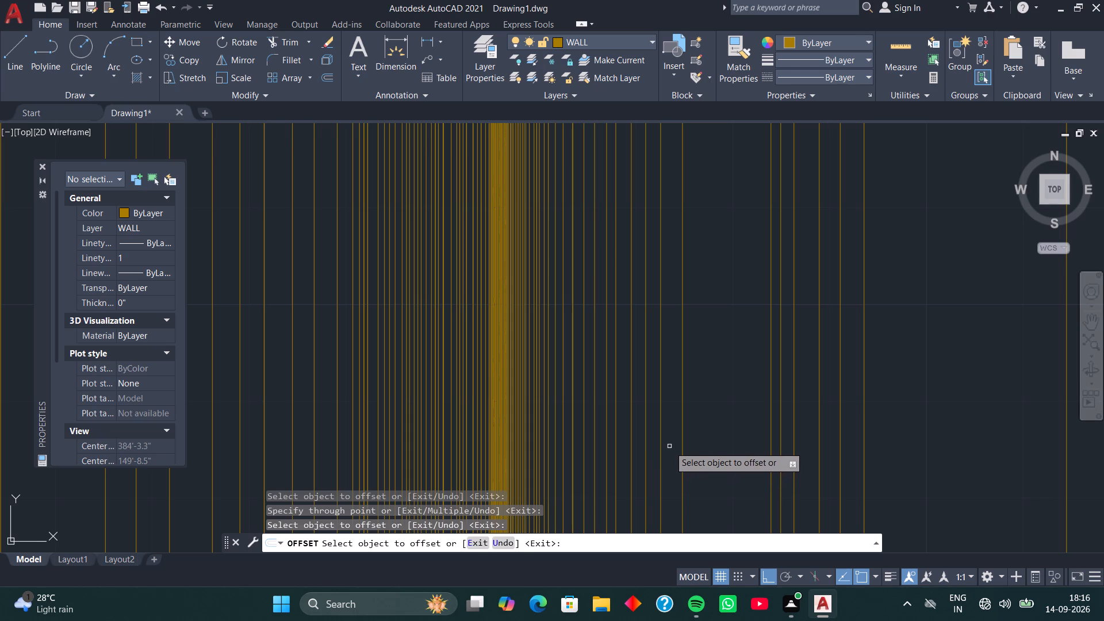
{"action": "left_click", "coordinate": [688, 446]}
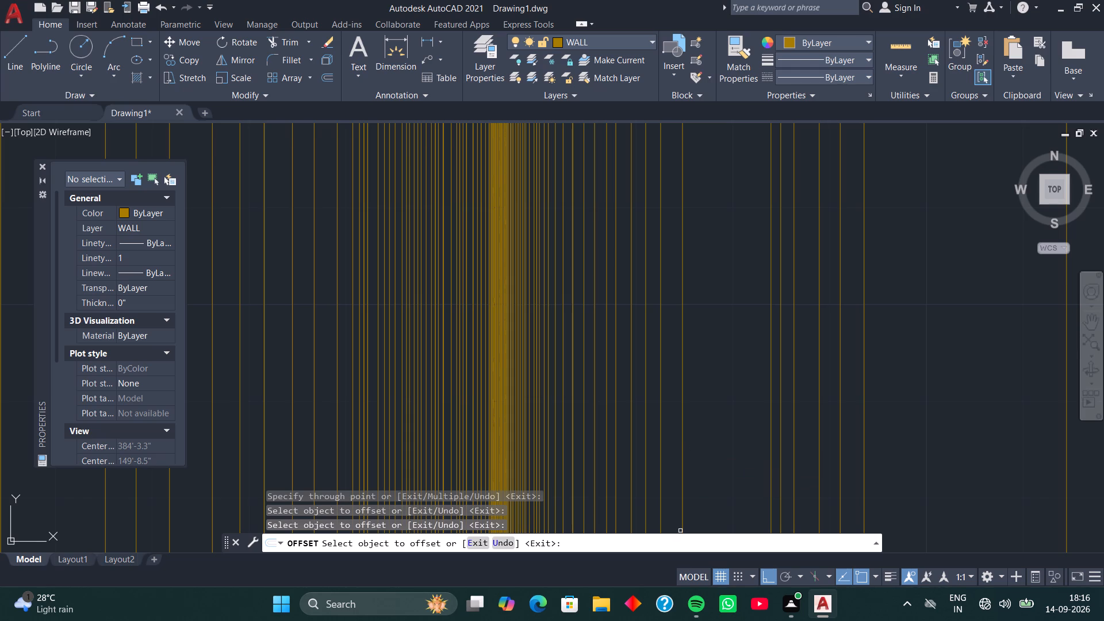
Offset three dense-cluster lines rightward among the more widely spaced lines right of the cluster.
{"action": "left_click", "coordinate": [499, 442]}
{"action": "left_click", "coordinate": [639, 443]}
{"action": "left_click", "coordinate": [489, 434]}
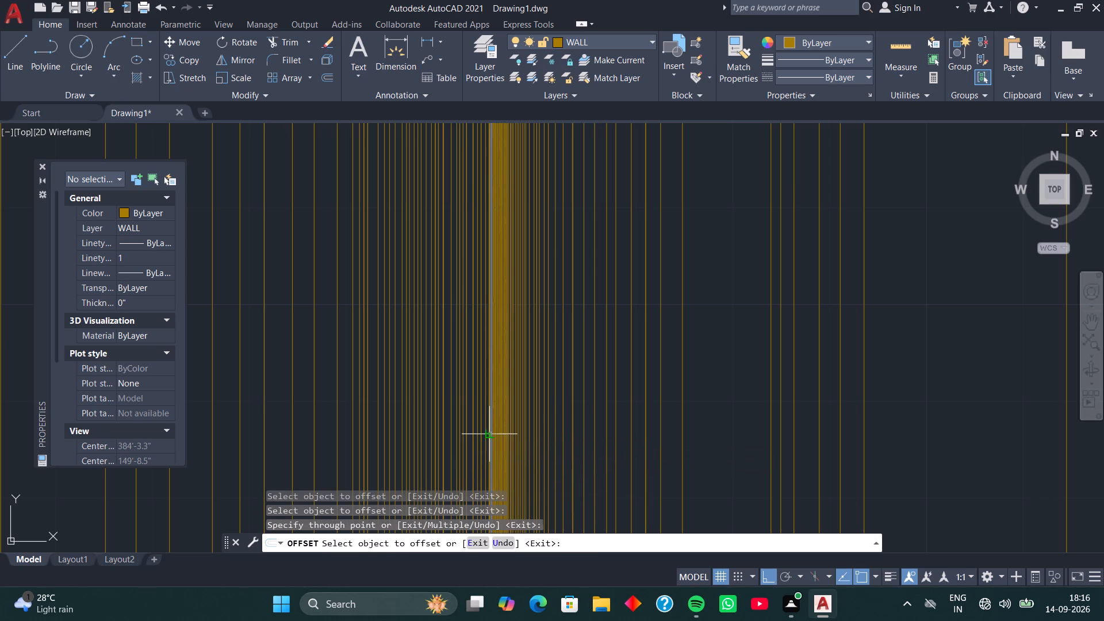
{"action": "left_click", "coordinate": [540, 434]}
{"action": "left_click", "coordinate": [504, 423]}
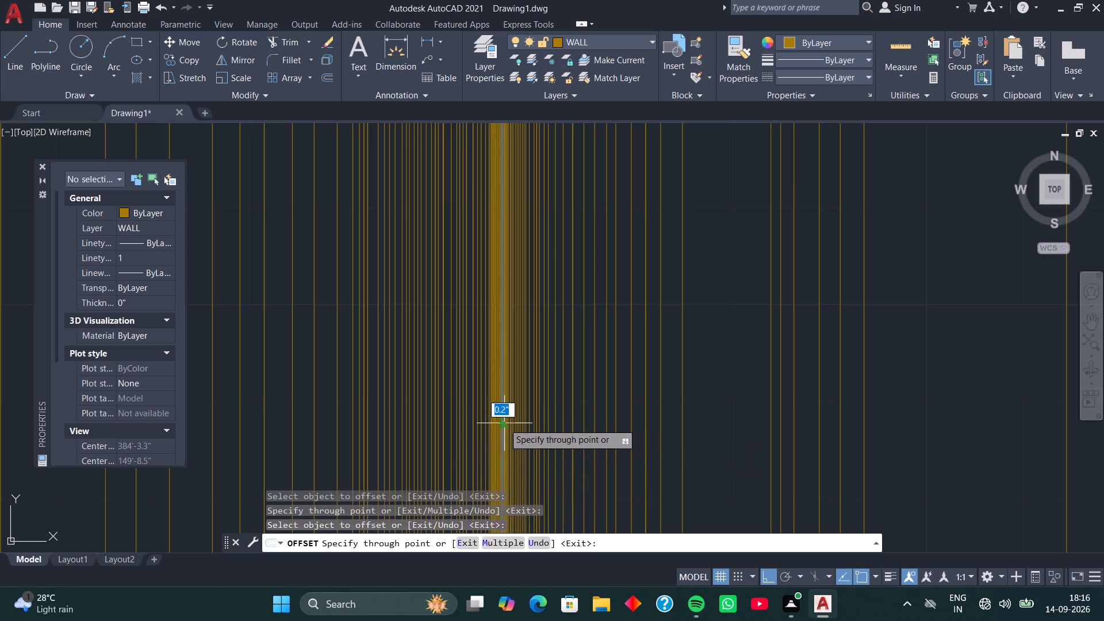
{"action": "left_click", "coordinate": [560, 427]}
Offset two lines from left of the dense cluster rightward across it, into the lines on its right side.
{"action": "left_click", "coordinate": [483, 445]}
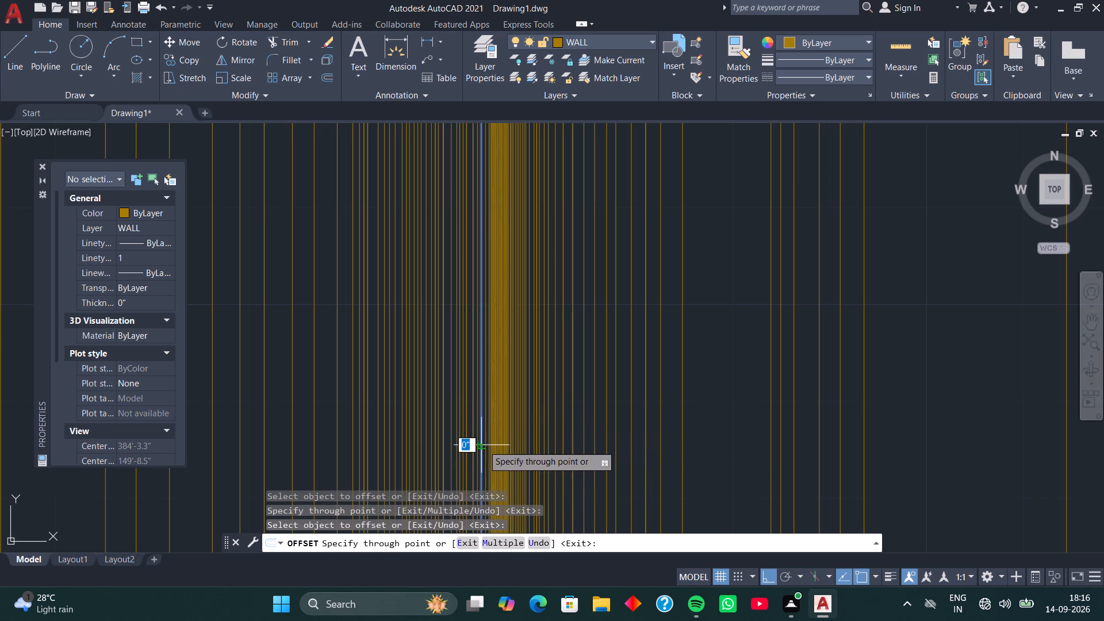
{"action": "left_click", "coordinate": [526, 430]}
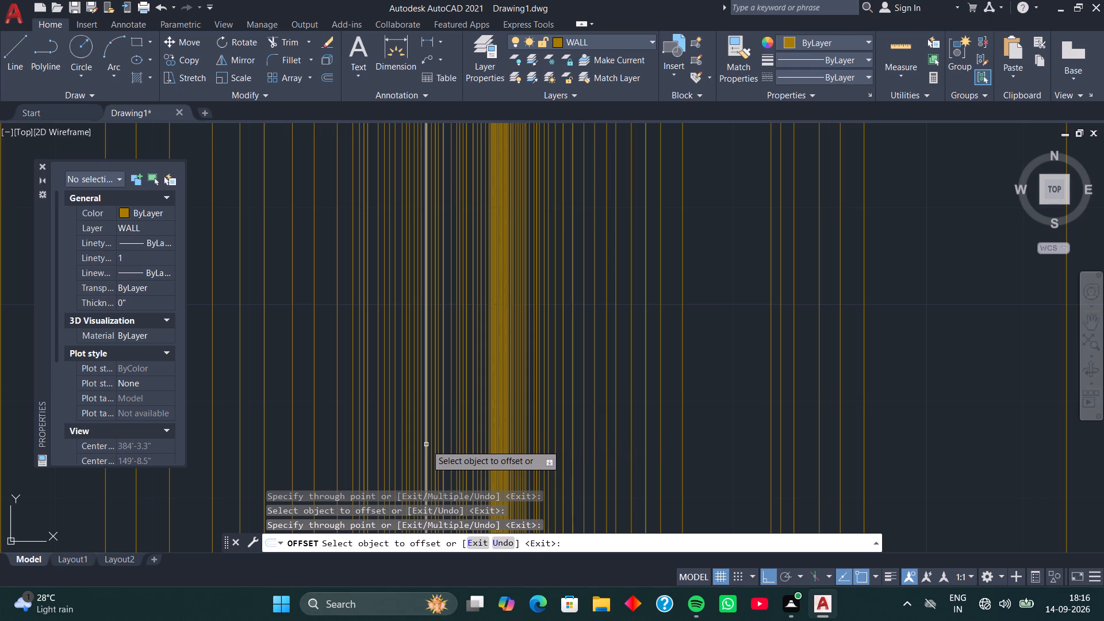
{"action": "left_click", "coordinate": [426, 444]}
{"action": "left_click", "coordinate": [578, 438]}
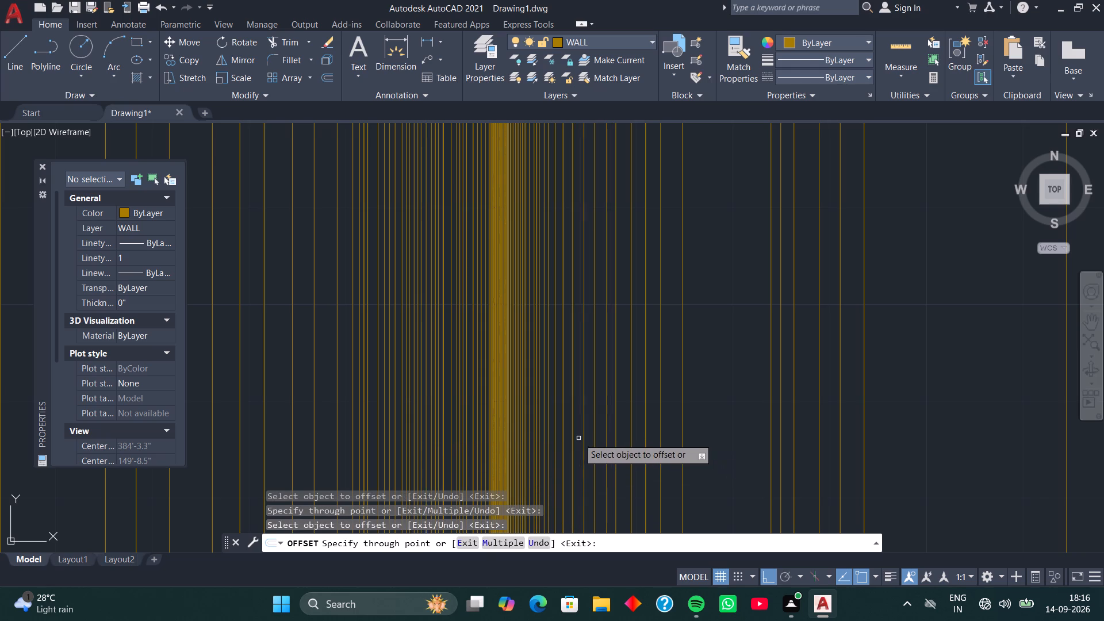
Offset four lines near the left group's outer edge a short distance rightward within the left group.
{"action": "left_click", "coordinate": [358, 458]}
{"action": "left_click", "coordinate": [390, 447]}
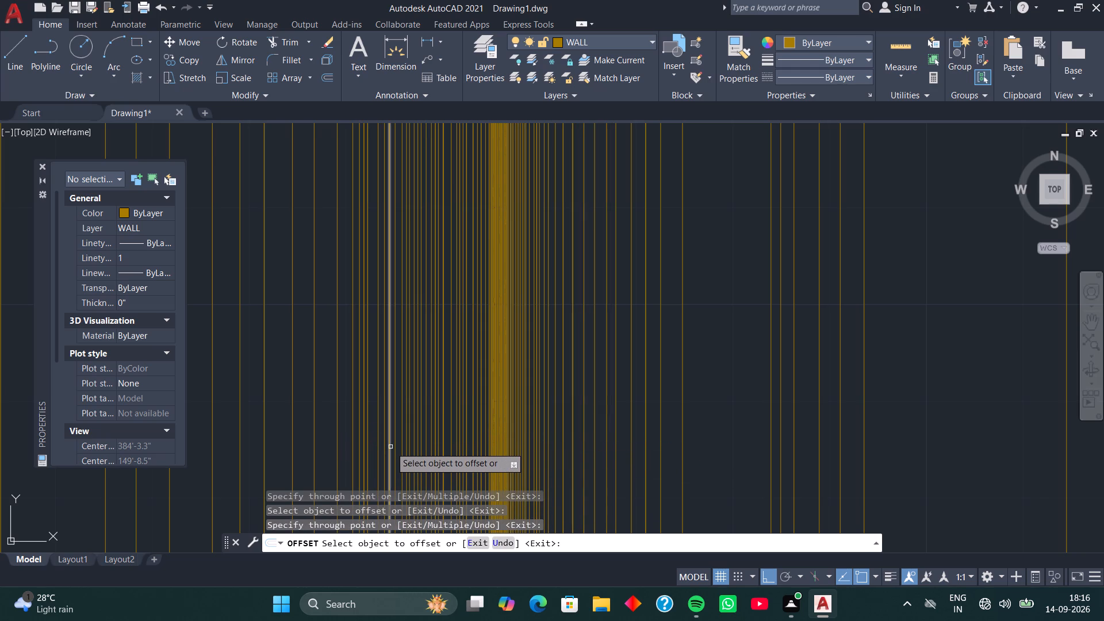
{"action": "left_click", "coordinate": [368, 466]}
{"action": "left_click", "coordinate": [404, 454]}
{"action": "left_click", "coordinate": [390, 458]}
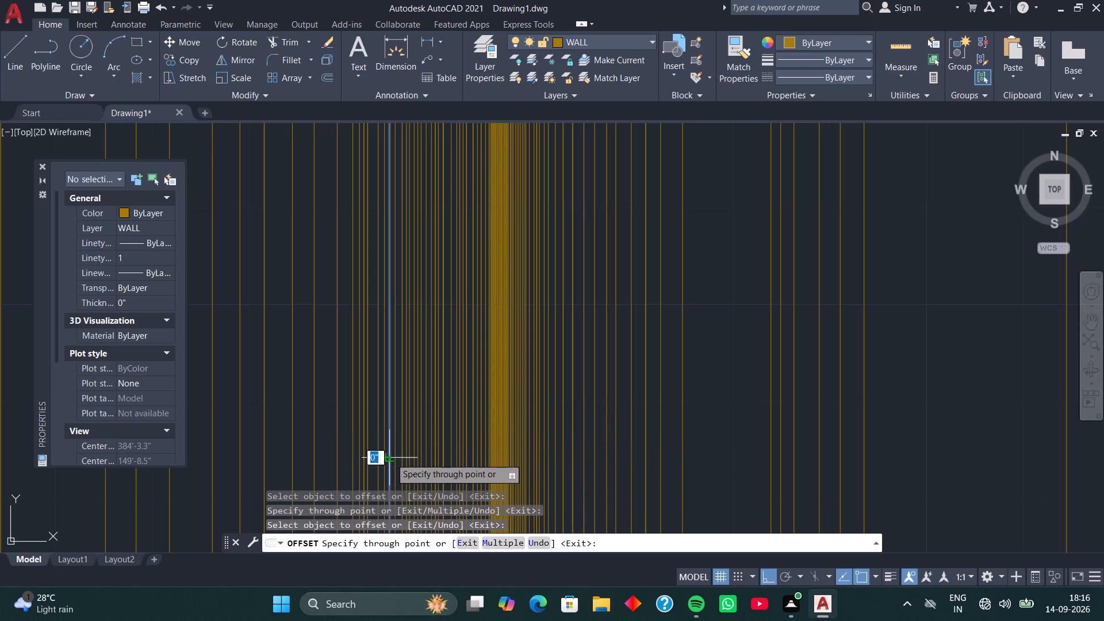
{"action": "left_click", "coordinate": [415, 451]}
{"action": "left_click", "coordinate": [388, 459]}
{"action": "left_click", "coordinate": [398, 456]}
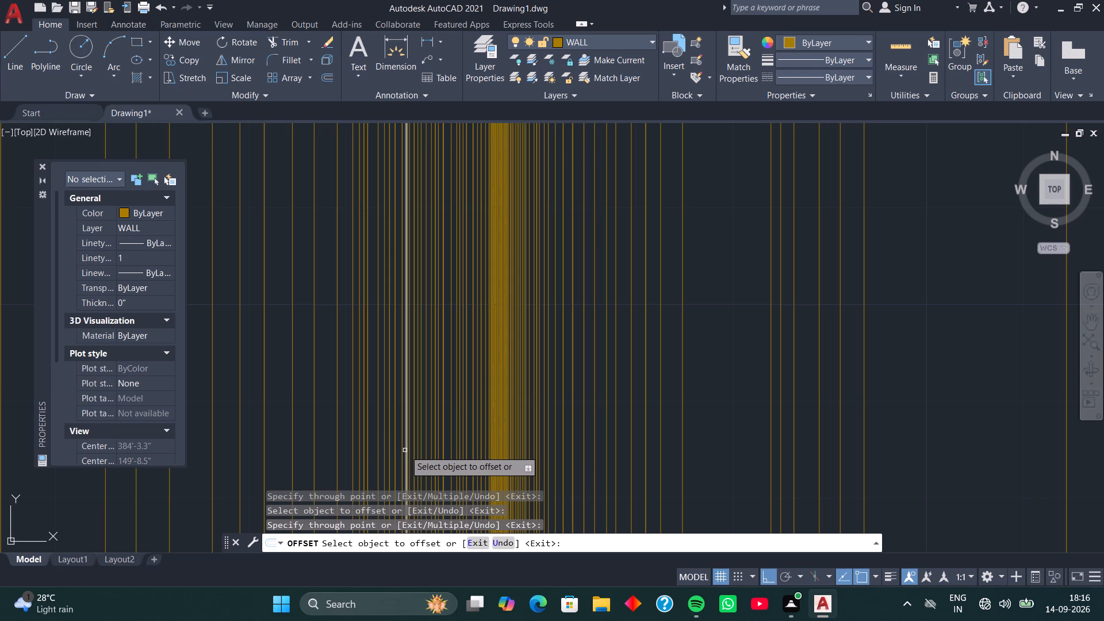
Offset two mid-left-group lines rightward toward the dense cluster, and two outer left-group lines rightward, one of them about 4.4".
{"action": "left_click", "coordinate": [405, 450]}
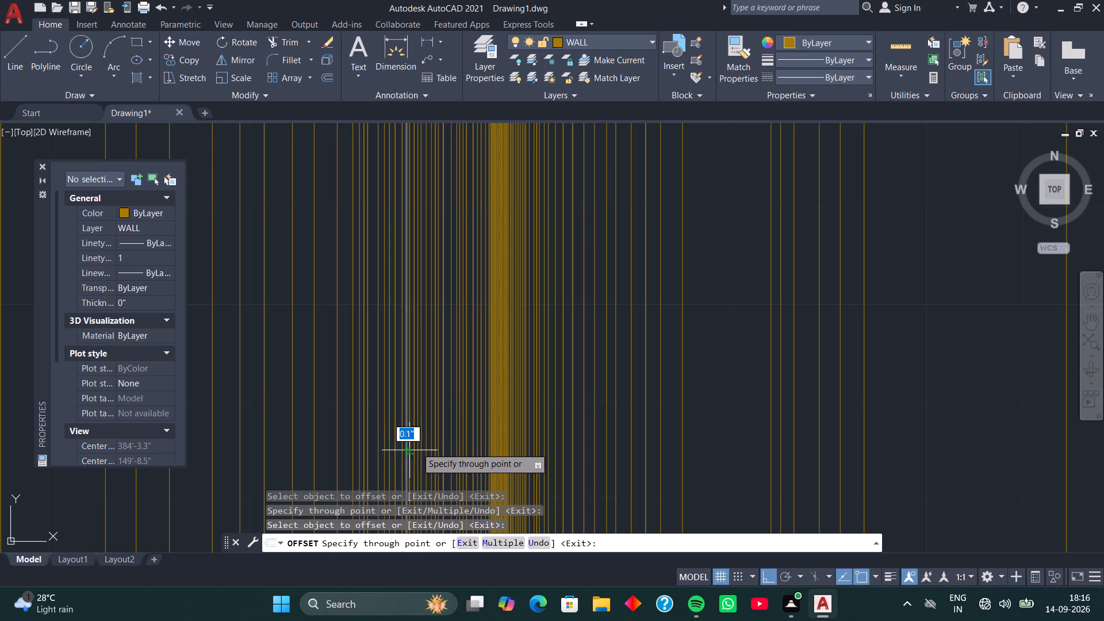
{"action": "left_click", "coordinate": [460, 450]}
{"action": "left_click", "coordinate": [414, 473]}
{"action": "left_click", "coordinate": [446, 469]}
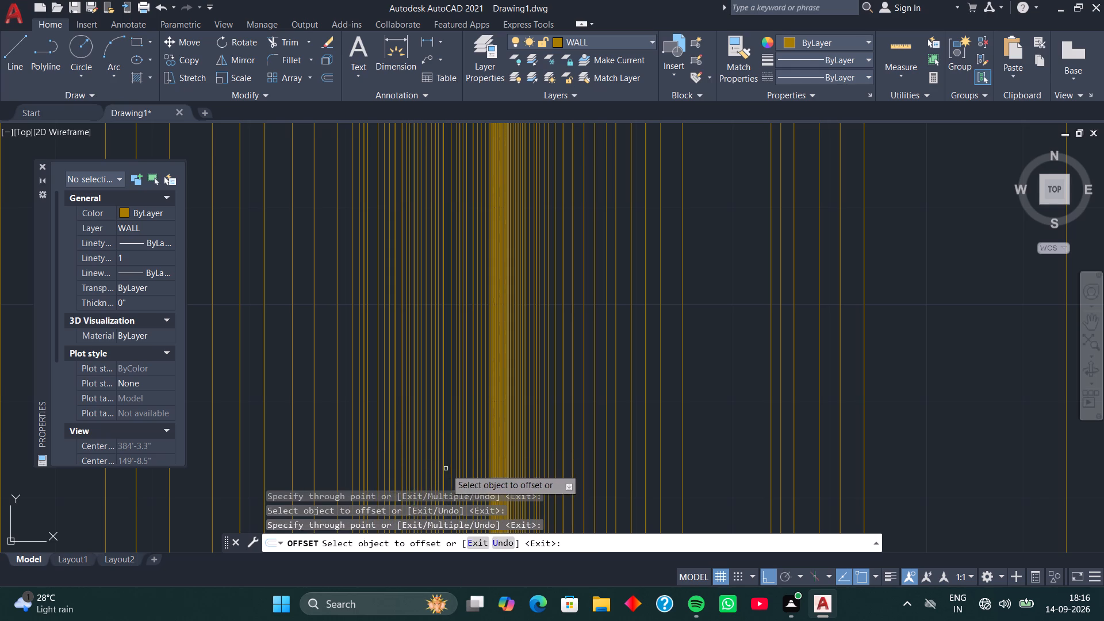
{"action": "left_click", "coordinate": [363, 470]}
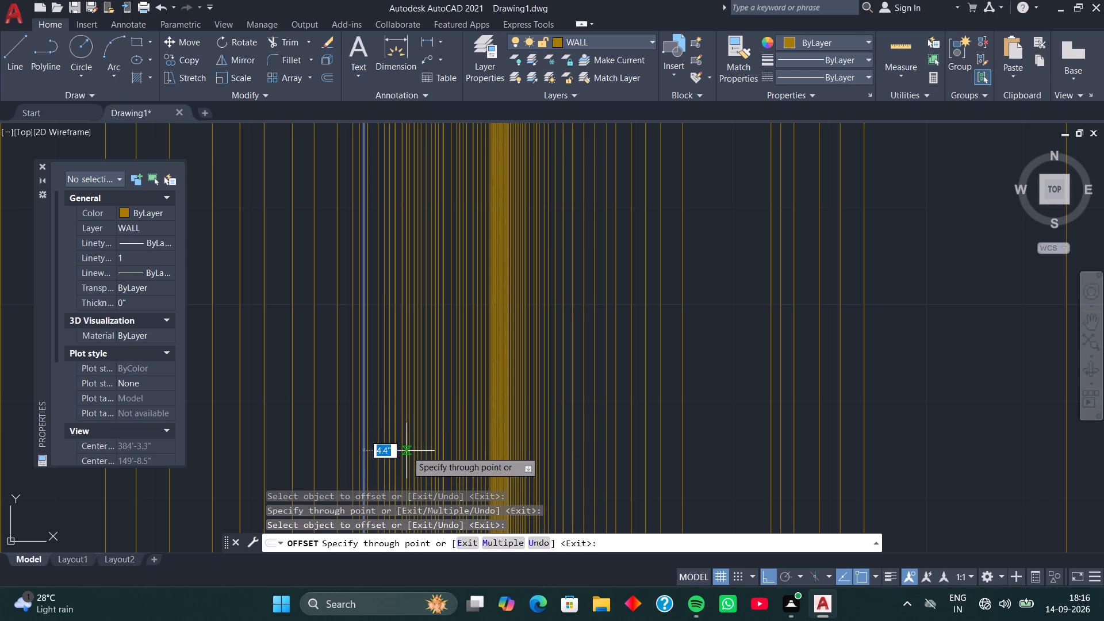
{"action": "left_click", "coordinate": [407, 451]}
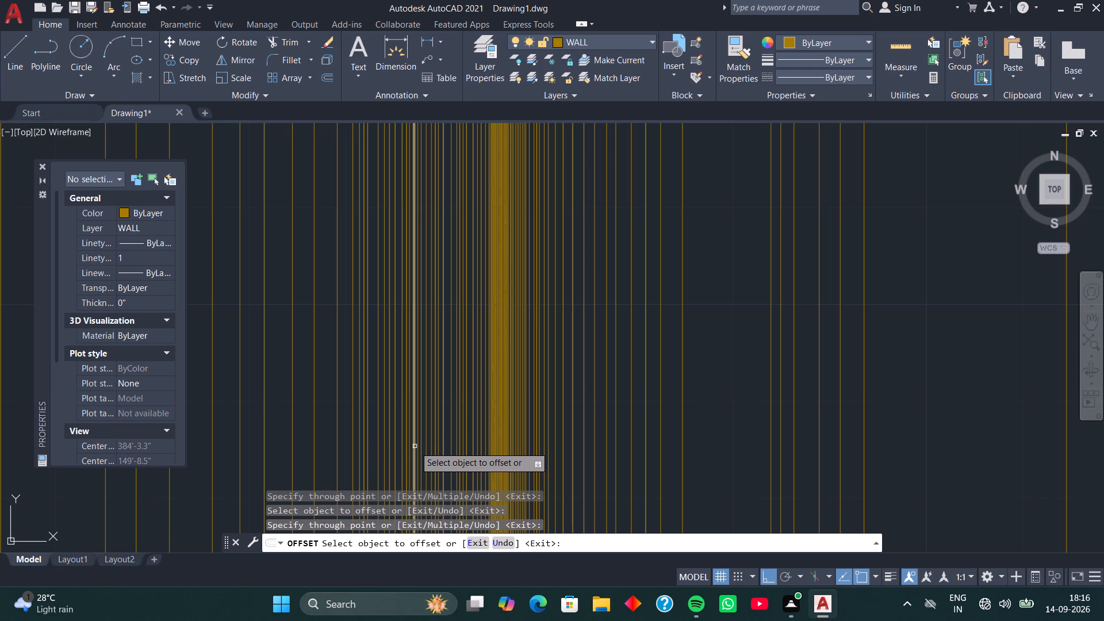
{"action": "left_click", "coordinate": [360, 489]}
{"action": "left_click", "coordinate": [407, 476]}
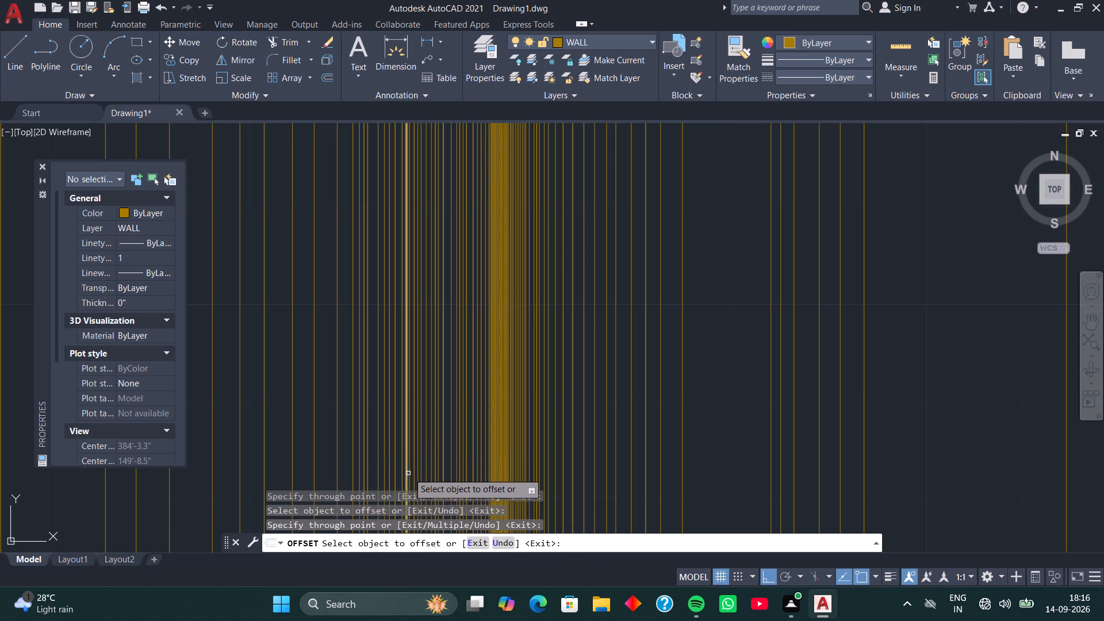
Offset lines near the left group's outer edge short distances rightward within the left group.
{"action": "left_click", "coordinate": [366, 499]}
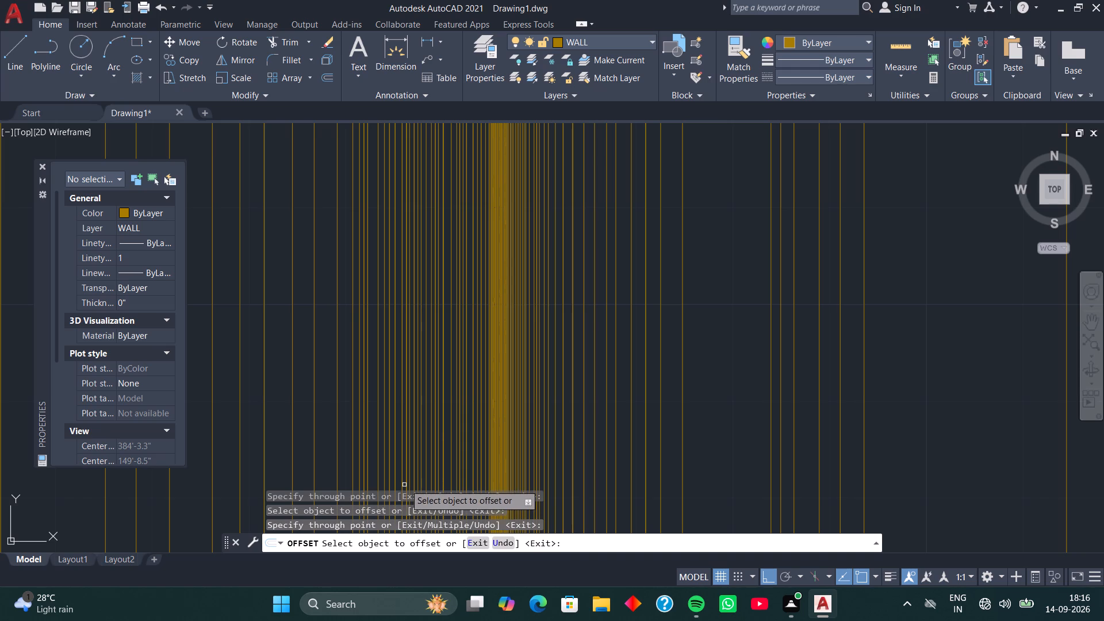
{"action": "left_click", "coordinate": [381, 494]}
{"action": "left_click", "coordinate": [399, 475]}
{"action": "left_click", "coordinate": [383, 484]}
{"action": "left_click", "coordinate": [407, 476]}
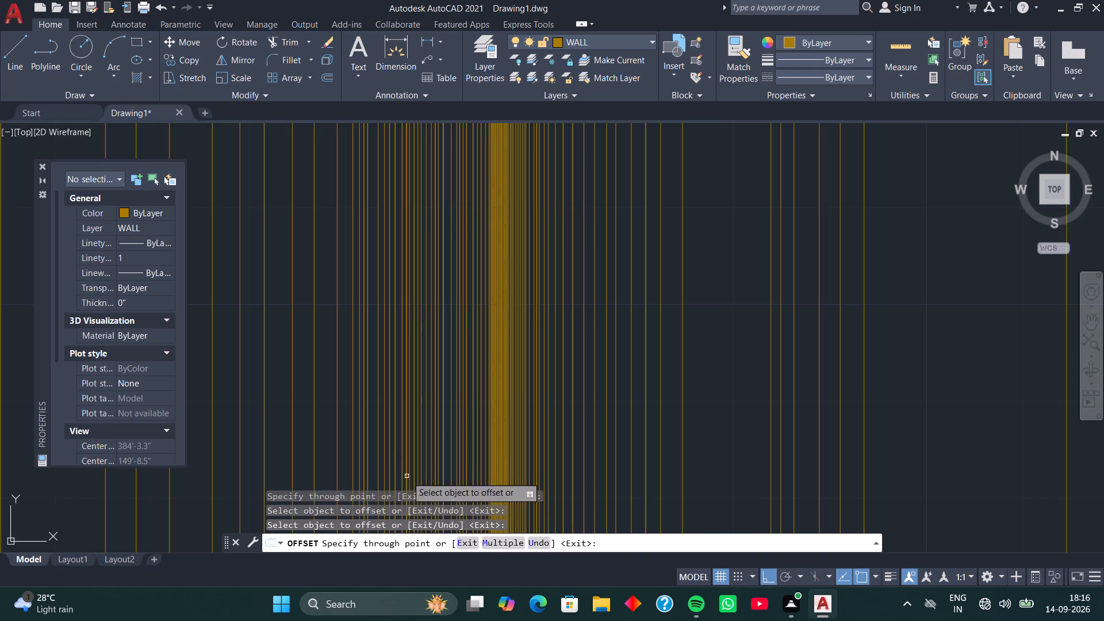
{"action": "left_click", "coordinate": [392, 484]}
{"action": "left_click", "coordinate": [402, 477]}
{"action": "left_click", "coordinate": [400, 486]}
{"action": "left_click", "coordinate": [411, 478]}
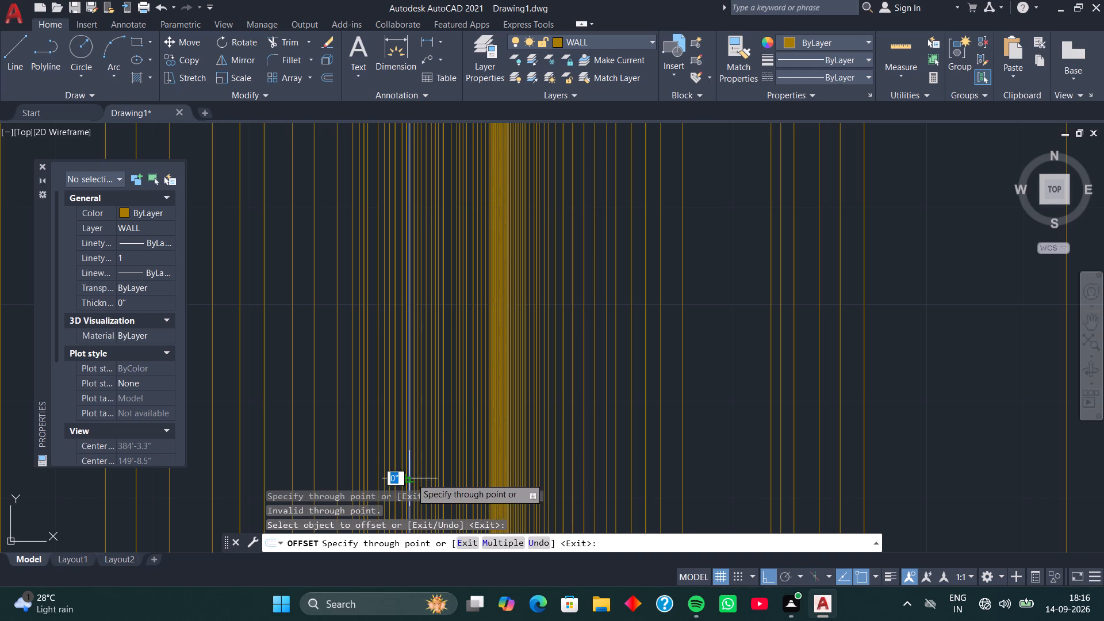
{"action": "left_click", "coordinate": [396, 475]}
{"action": "left_click_drag", "start_coordinate": [404, 470], "coordinate": [404, 469]}
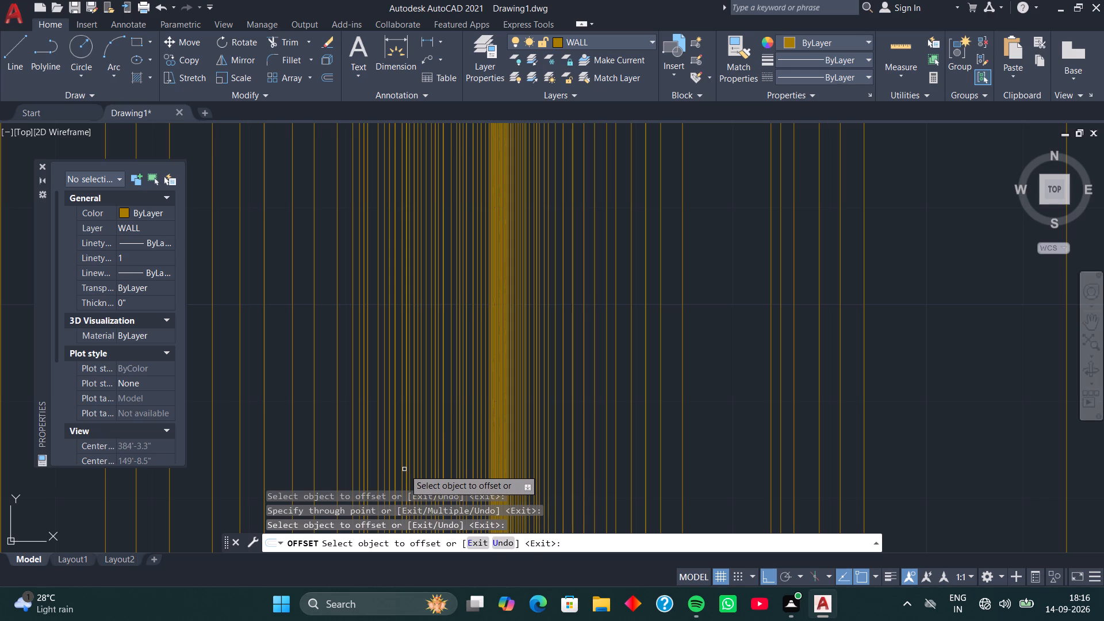
{"action": "left_click_drag", "start_coordinate": [404, 469], "coordinate": [407, 464]}
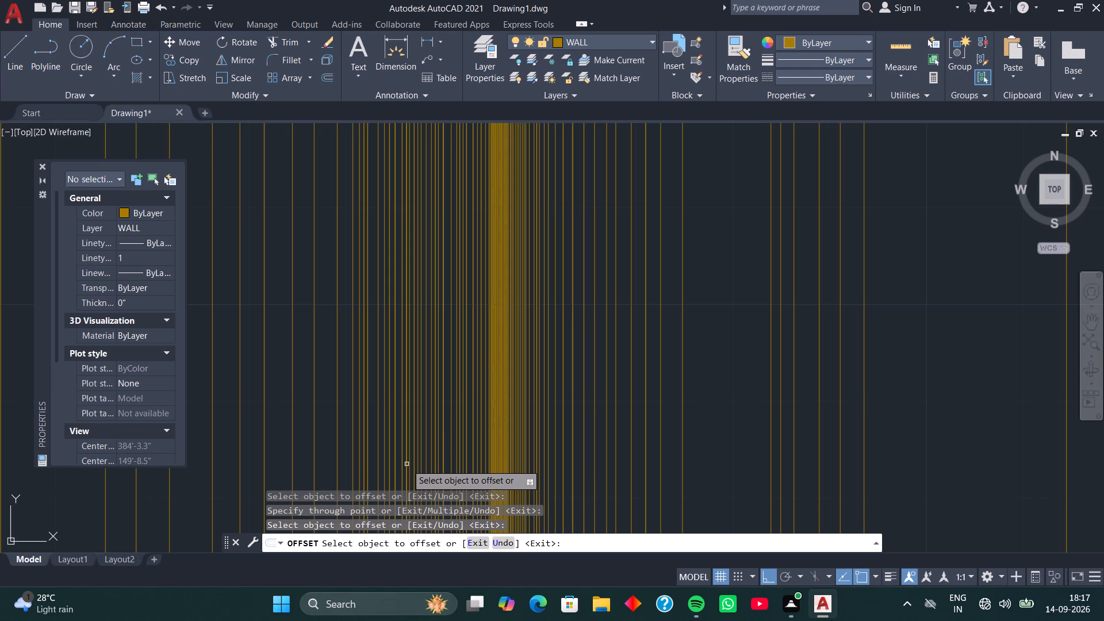
{"action": "left_click_drag", "start_coordinate": [407, 464], "coordinate": [434, 496]}
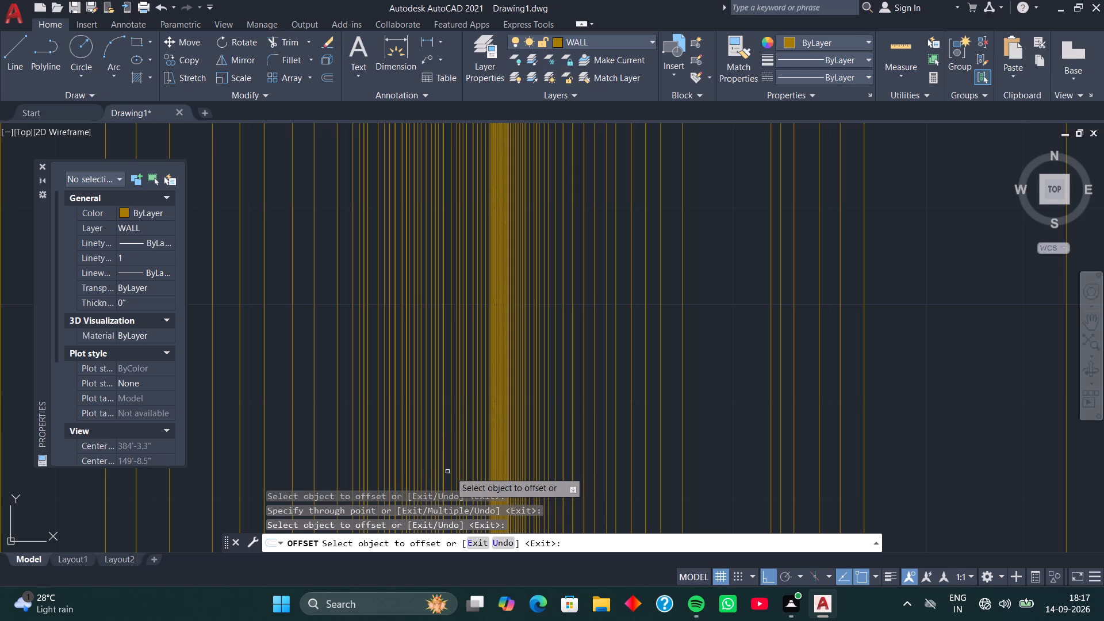
Offset two lines just left of the dense cluster rightward across it, into the lines on its right side.
{"action": "left_click", "coordinate": [468, 471]}
{"action": "left_click", "coordinate": [690, 482]}
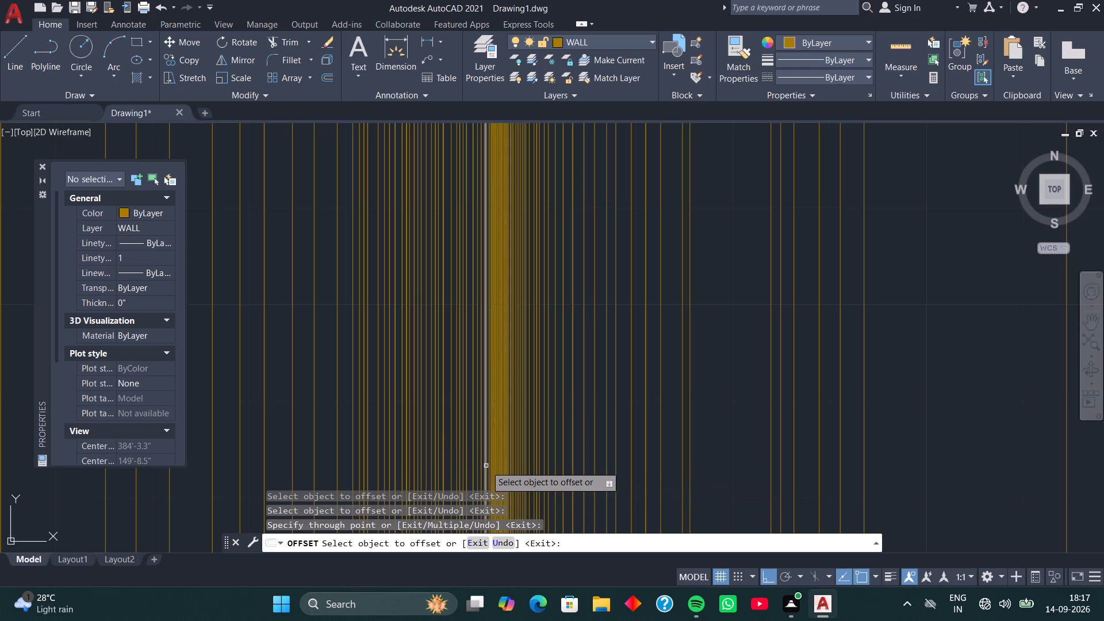
{"action": "left_click", "coordinate": [486, 466]}
{"action": "left_click", "coordinate": [547, 453]}
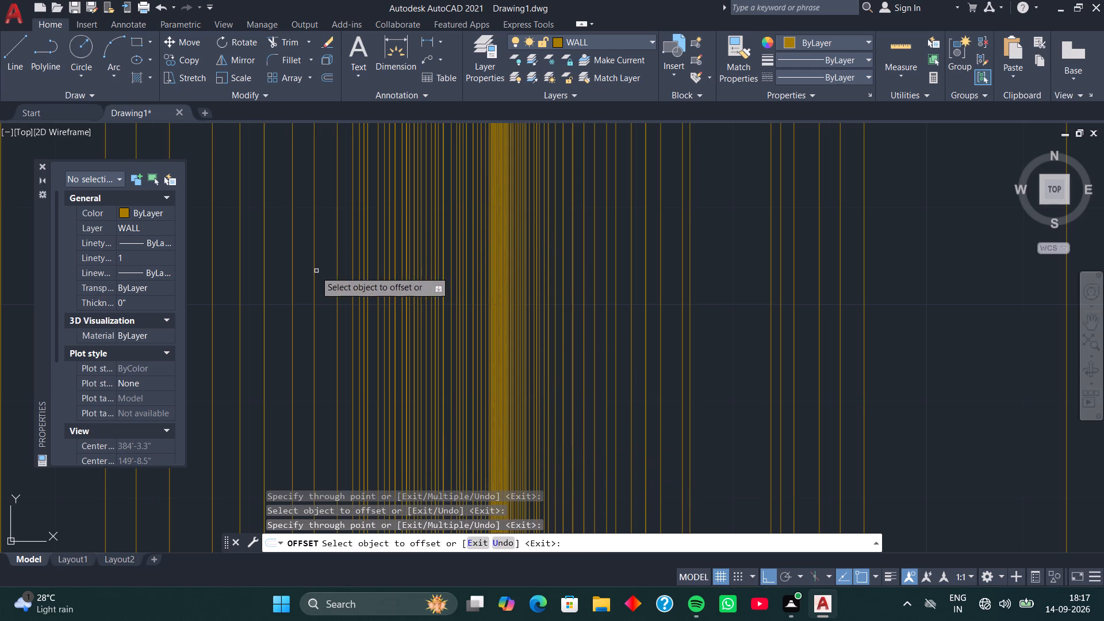
Offset a left-group line leftward about 35', past the outer left edge of the whole vertical band.
{"action": "left_click", "coordinate": [247, 309]}
{"action": "left_click", "coordinate": [393, 298]}
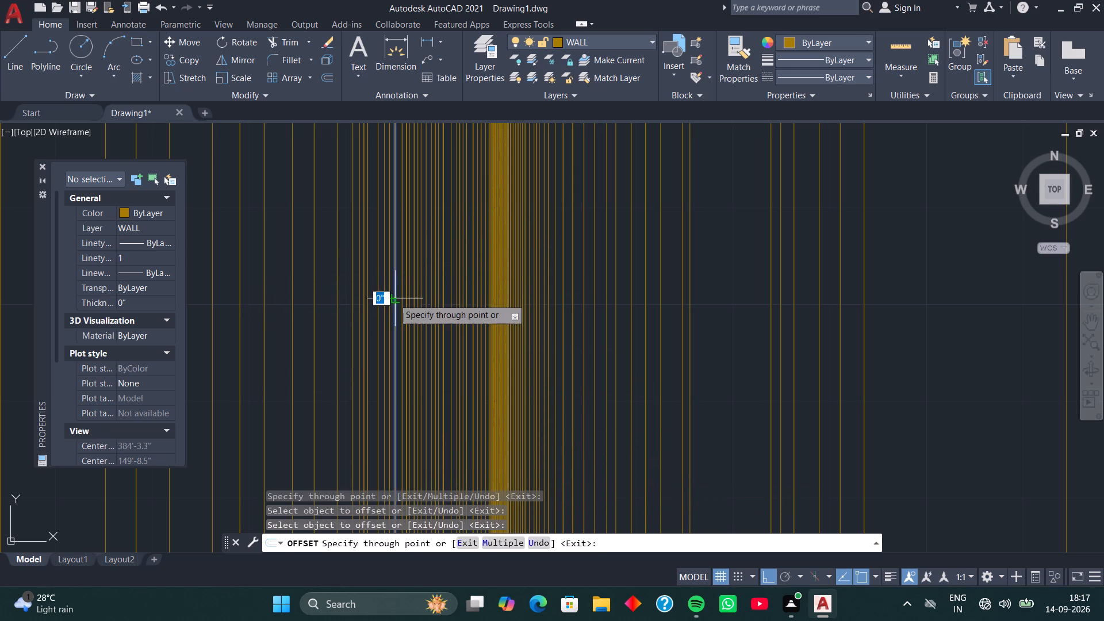
{"action": "scroll", "coordinate": [189, 278], "scroll_direction": "down", "scroll_amount": 2}
{"action": "scroll", "coordinate": [205, 274], "scroll_direction": "up", "scroll_amount": 2}
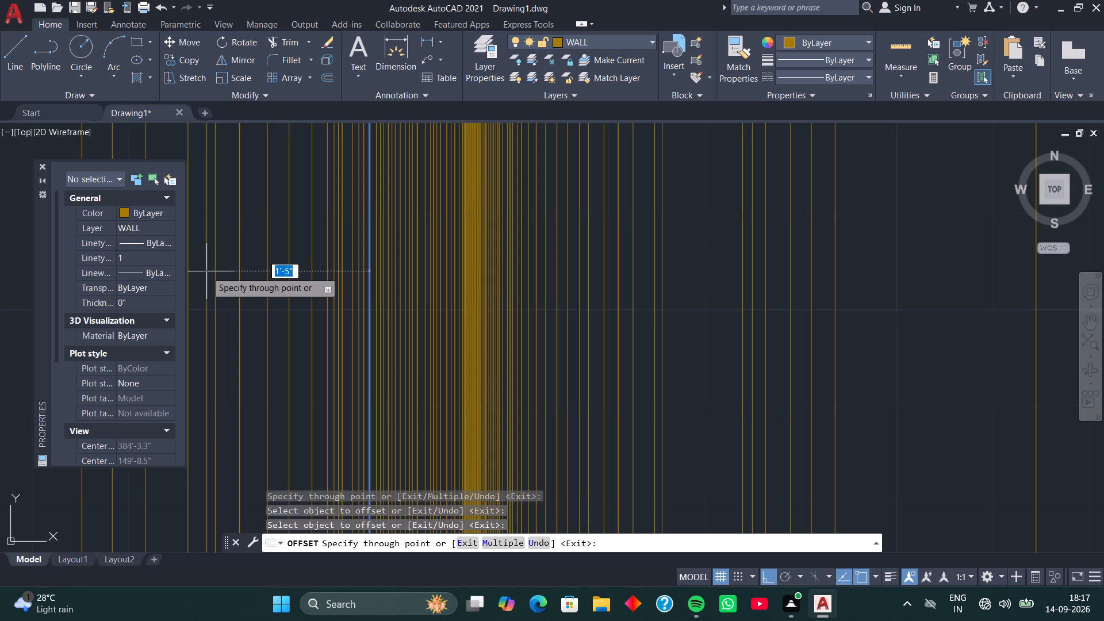
{"action": "scroll", "coordinate": [207, 271], "scroll_direction": "down", "scroll_amount": 3}
{"action": "scroll", "coordinate": [213, 289], "scroll_direction": "up", "scroll_amount": 3}
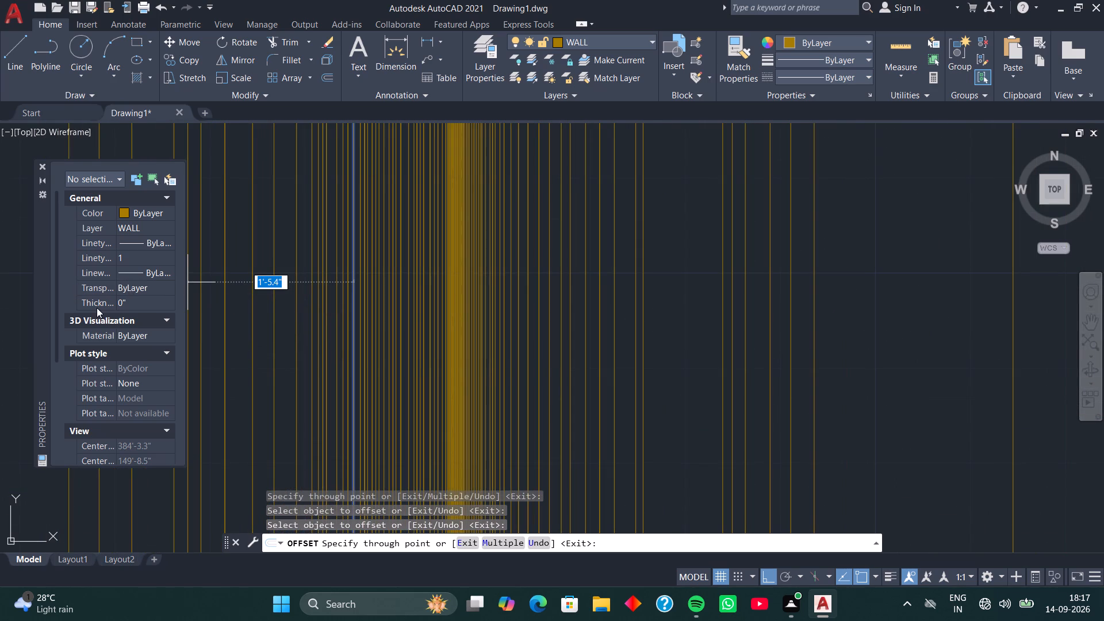
{"action": "scroll", "coordinate": [429, 296], "scroll_direction": "down", "scroll_amount": 10}
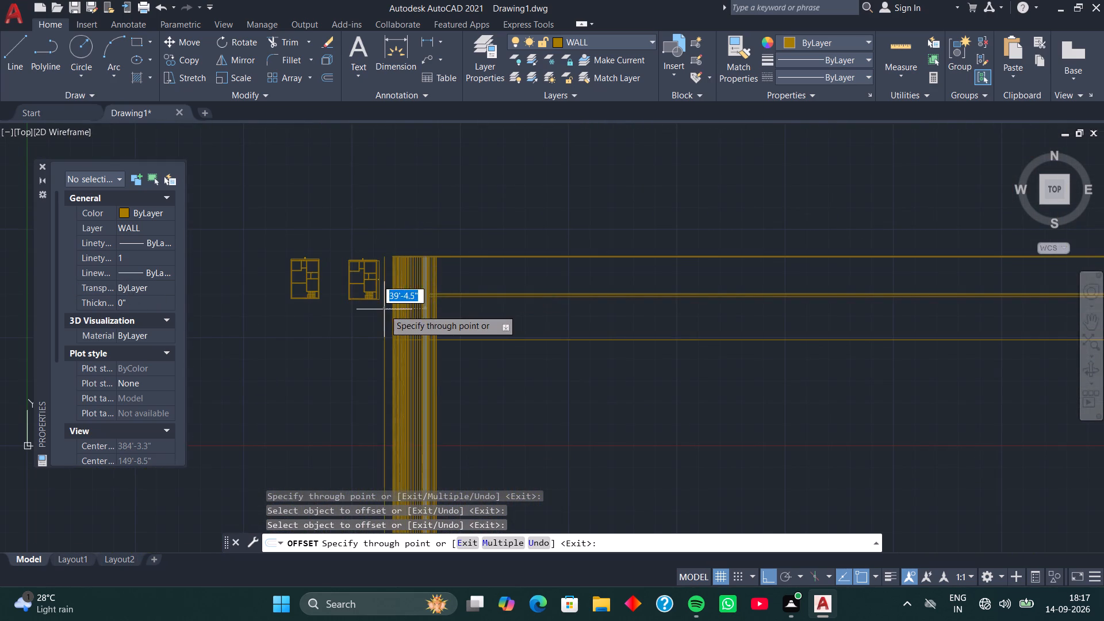
{"action": "scroll", "coordinate": [383, 309], "scroll_direction": "up", "scroll_amount": 6}
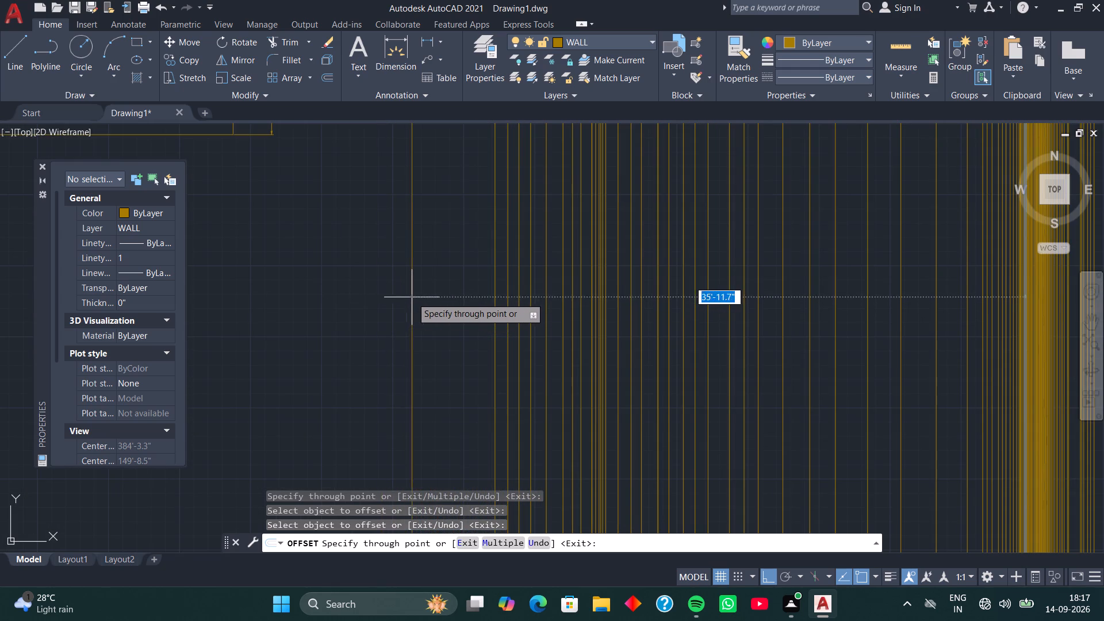
{"action": "left_click", "coordinate": [425, 297]}
Offset two lines from the band's left part far rightward, through the same position in the open area beyond the band.
{"action": "scroll", "coordinate": [425, 297], "scroll_direction": "down", "scroll_amount": 4}
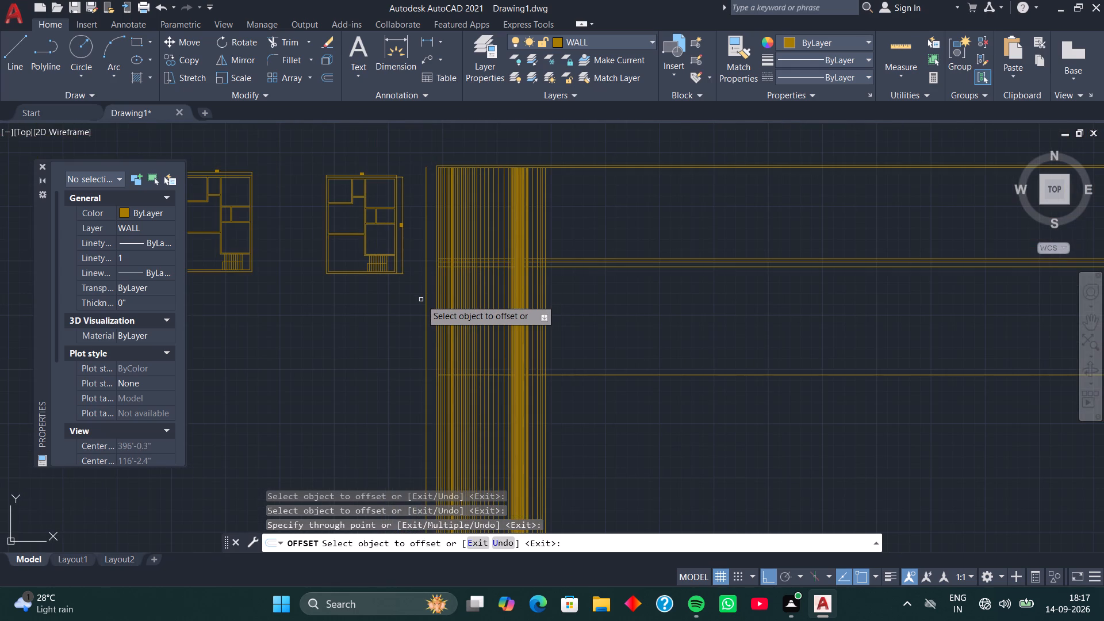
{"action": "scroll", "coordinate": [460, 271], "scroll_direction": "up", "scroll_amount": 2}
{"action": "scroll", "coordinate": [460, 271], "scroll_direction": "down", "scroll_amount": 1}
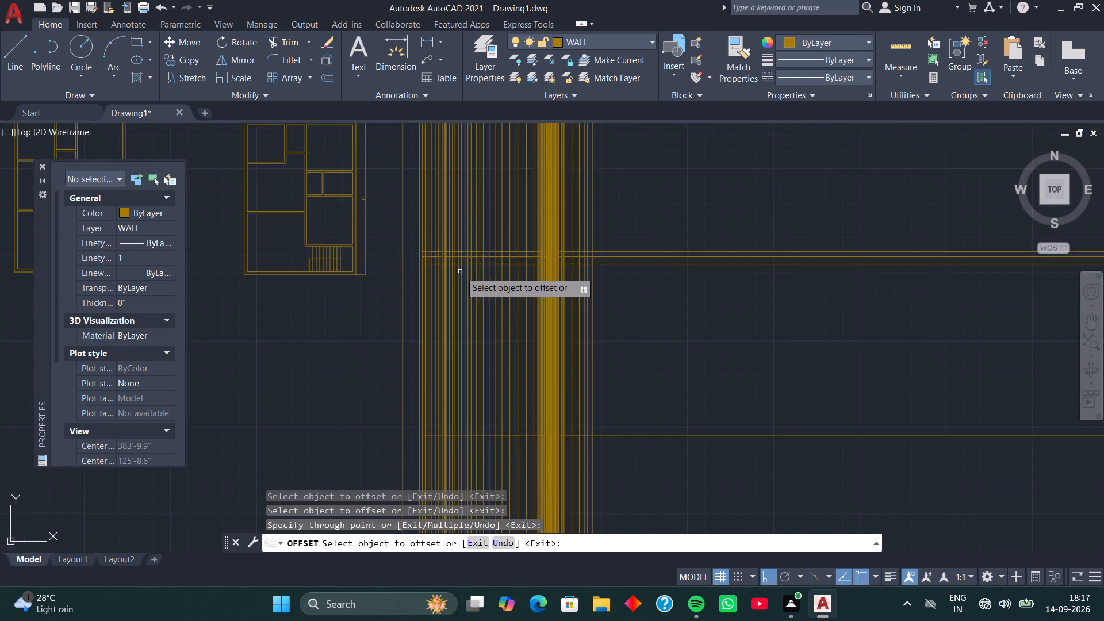
{"action": "scroll", "coordinate": [460, 271], "scroll_direction": "down", "scroll_amount": 2}
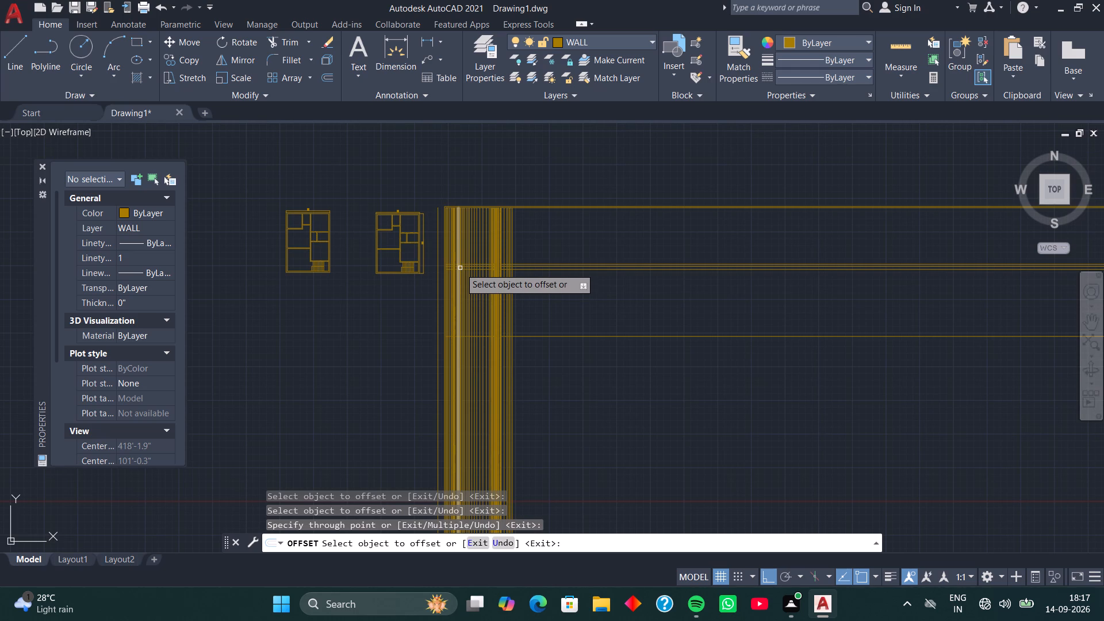
{"action": "scroll", "coordinate": [460, 268], "scroll_direction": "down", "scroll_amount": 1}
{"action": "scroll", "coordinate": [460, 268], "scroll_direction": "up", "scroll_amount": 1}
{"action": "scroll", "coordinate": [460, 268], "scroll_direction": "down", "scroll_amount": 1}
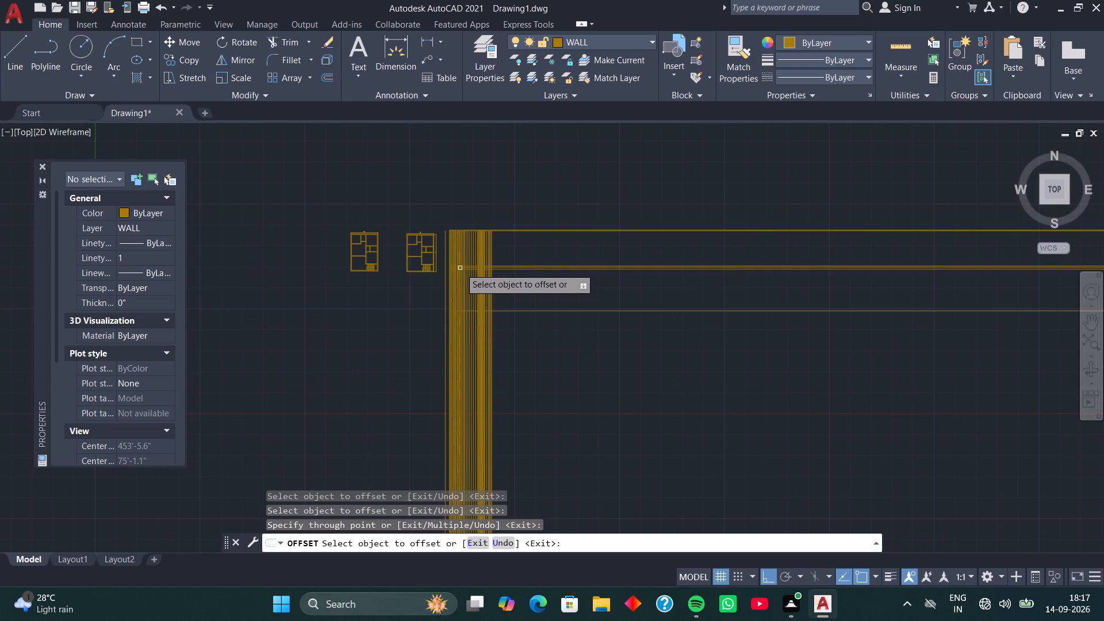
{"action": "left_click", "coordinate": [460, 268]}
{"action": "left_click", "coordinate": [635, 289]}
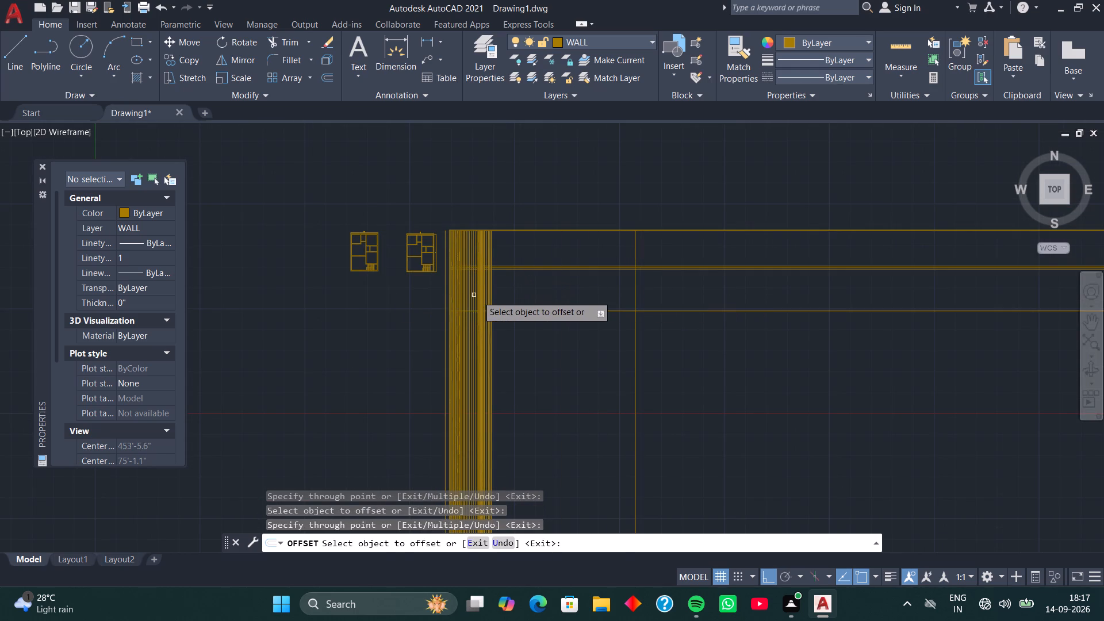
{"action": "left_click", "coordinate": [462, 297]}
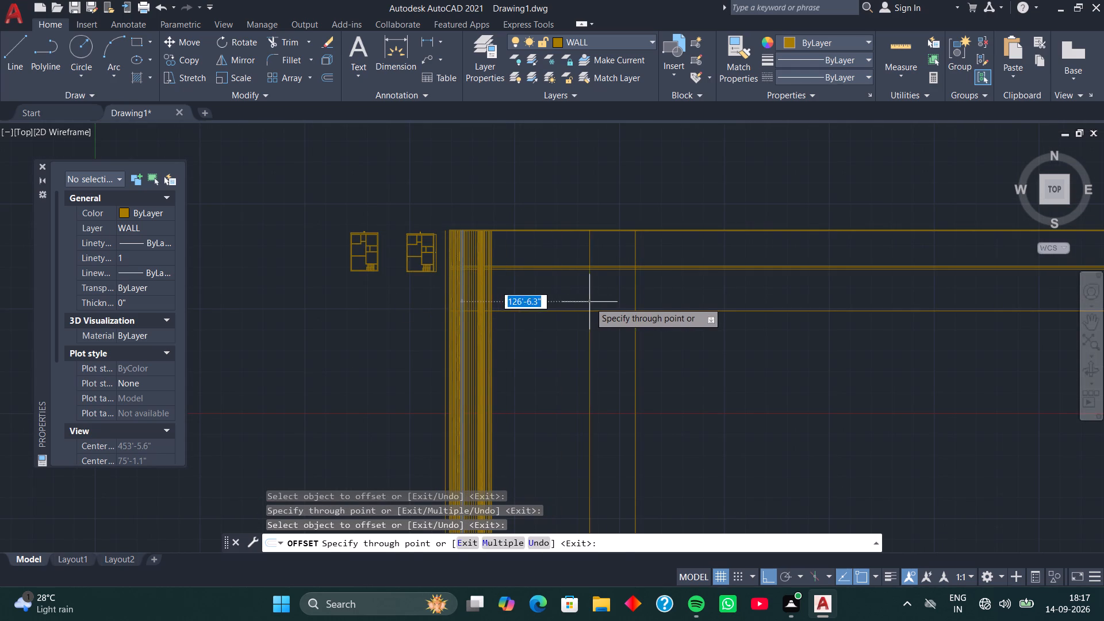
{"action": "left_click", "coordinate": [638, 305]}
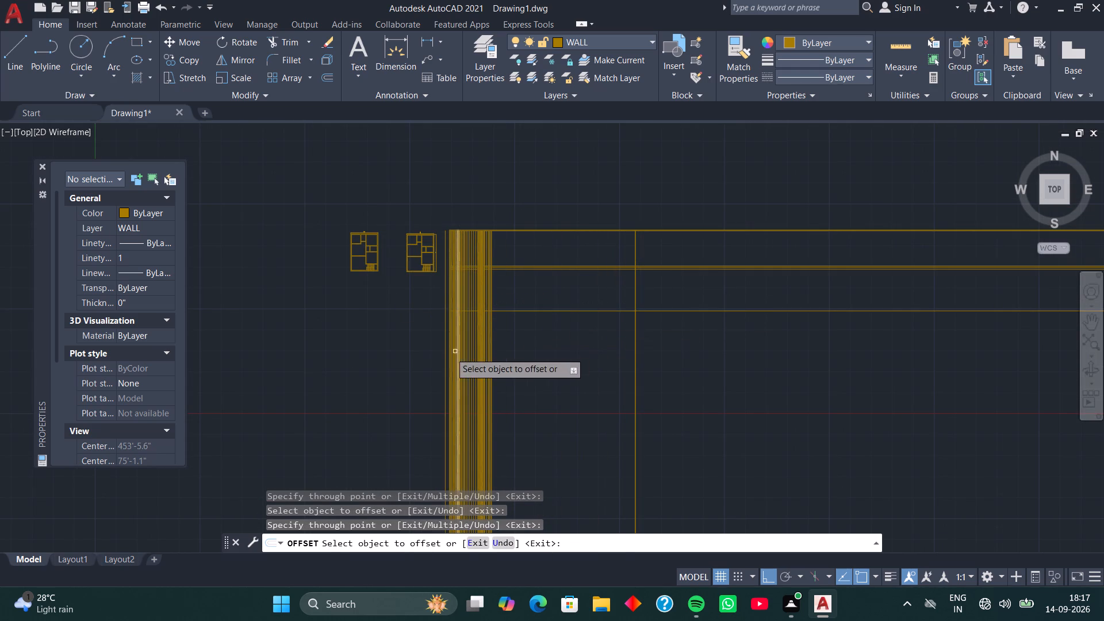
Offset two band lines rightward into the open area just beyond the band, the second by about 73'.
{"action": "left_click", "coordinate": [413, 347]}
{"action": "left_click_drag", "start_coordinate": [492, 327], "coordinate": [507, 325]}
{"action": "left_click", "coordinate": [524, 349]}
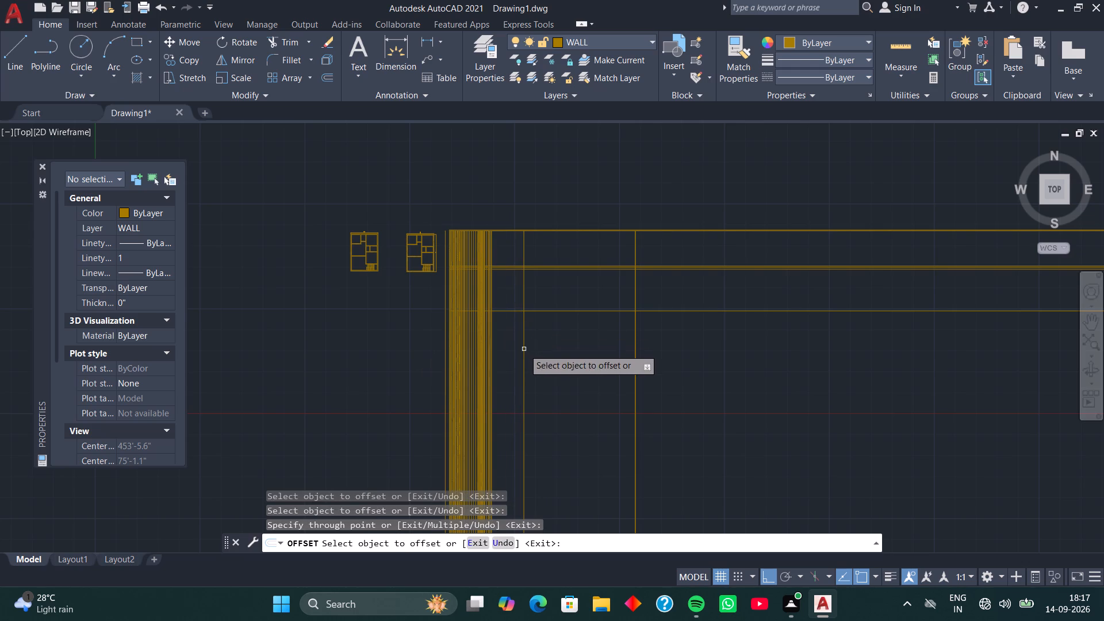
{"action": "left_click", "coordinate": [464, 347]}
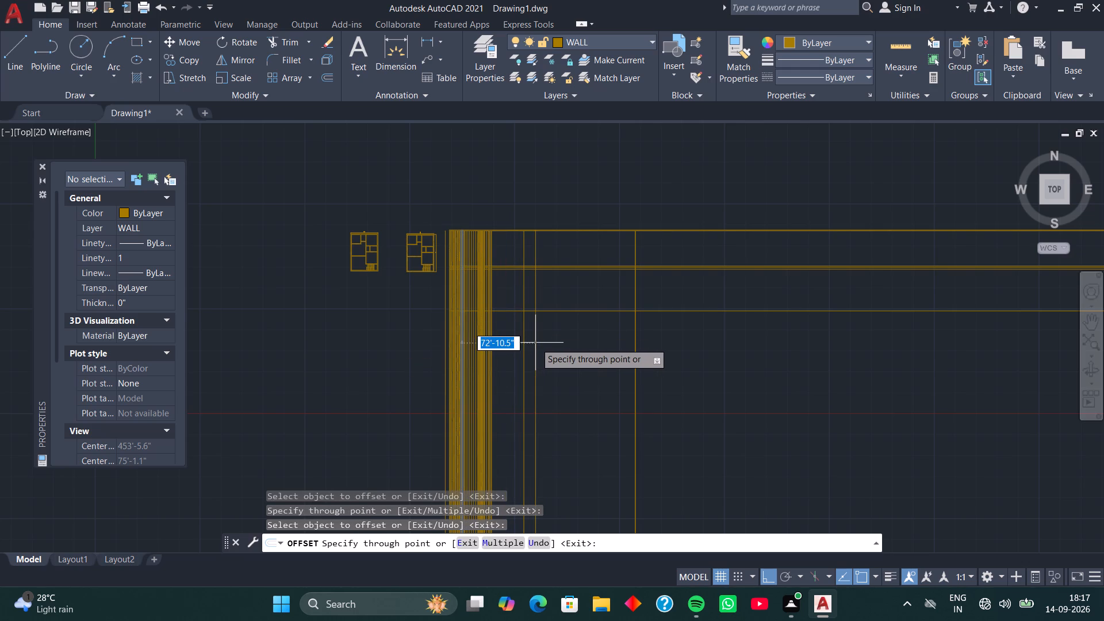
{"action": "left_click", "coordinate": [537, 343]}
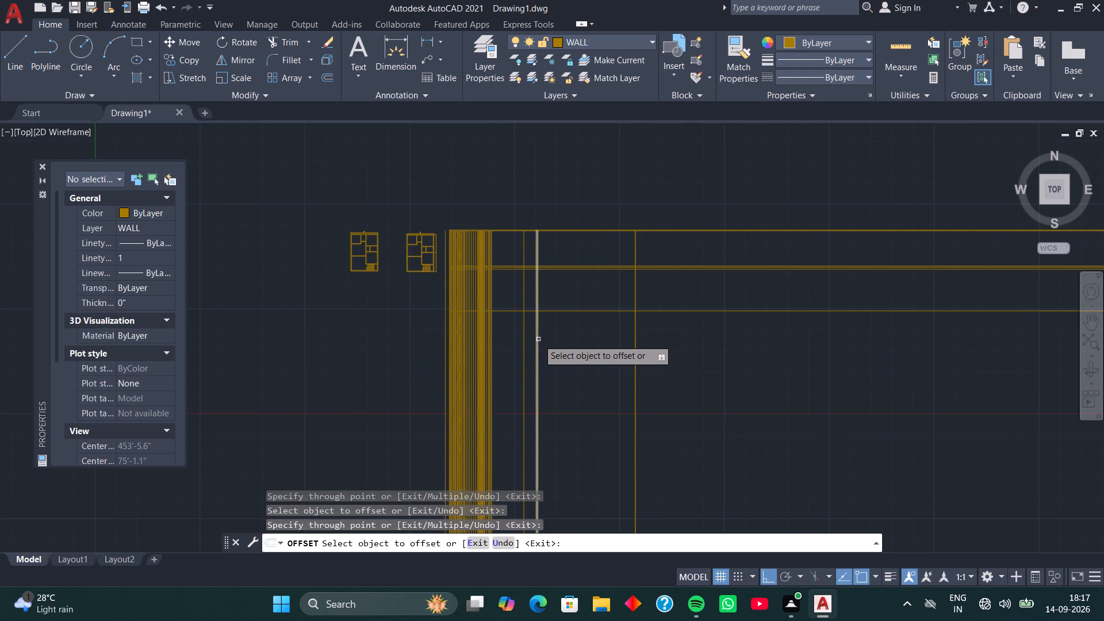
Offset the line about 73' out leftward by about 31'-5", into the gap beside the band's right edge.
{"action": "left_click", "coordinate": [503, 329]}
{"action": "left_click", "coordinate": [544, 326]}
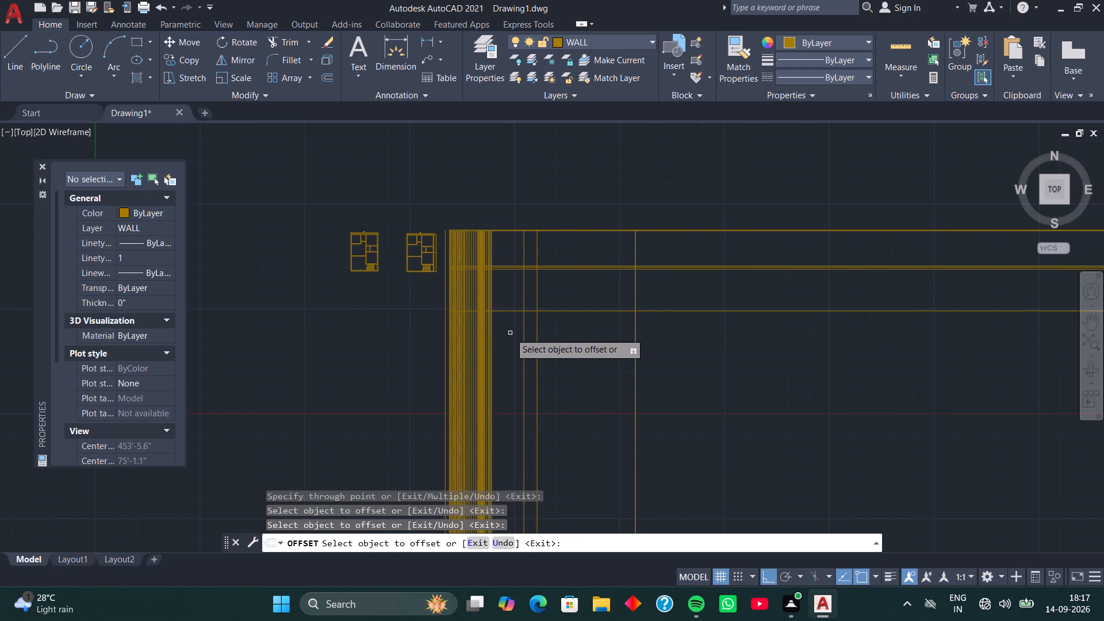
{"action": "left_click", "coordinate": [510, 333]}
{"action": "left_click", "coordinate": [538, 336]}
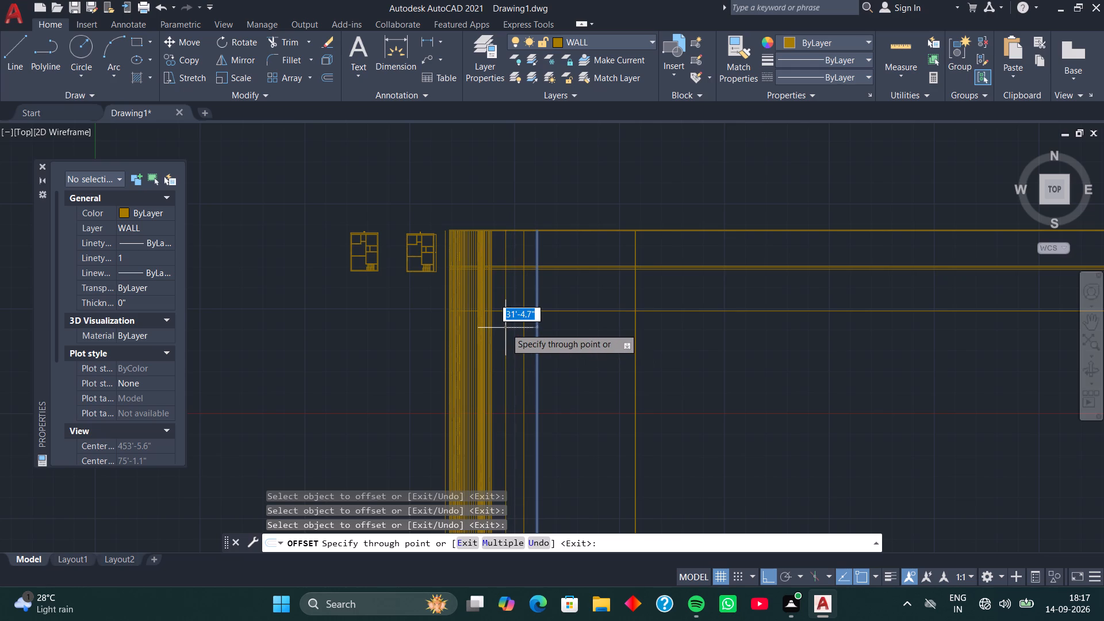
{"action": "left_click", "coordinate": [505, 328]}
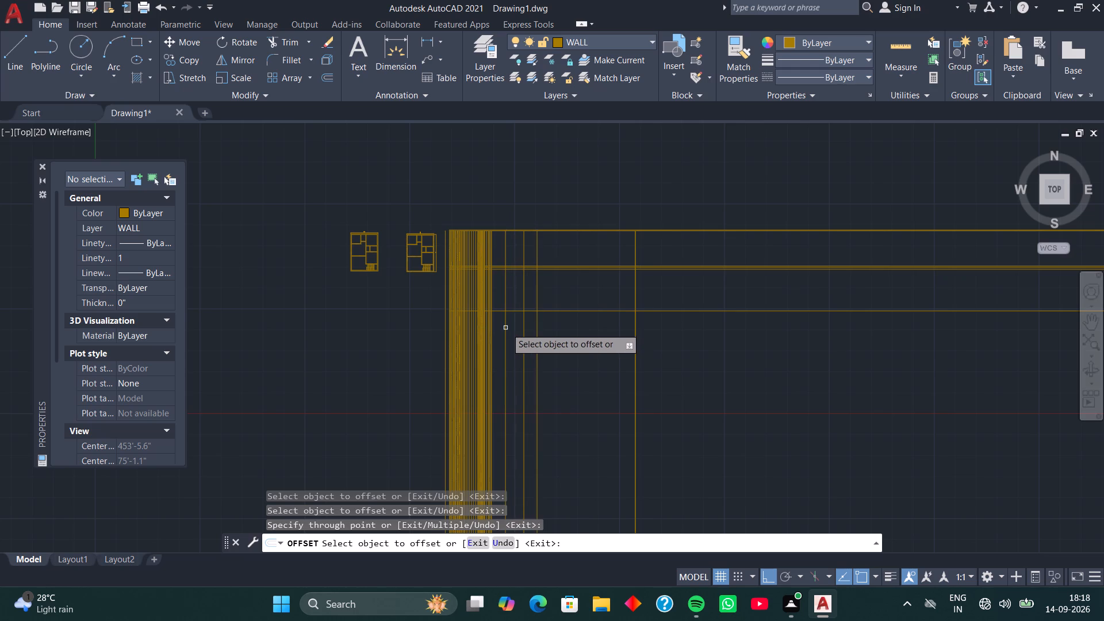
Offset an outlying right line and a mid-band line leftward to the band's left side, and a left-edge line rightward about 27'-7".
{"action": "left_click", "coordinate": [536, 332]}
{"action": "left_click", "coordinate": [454, 332]}
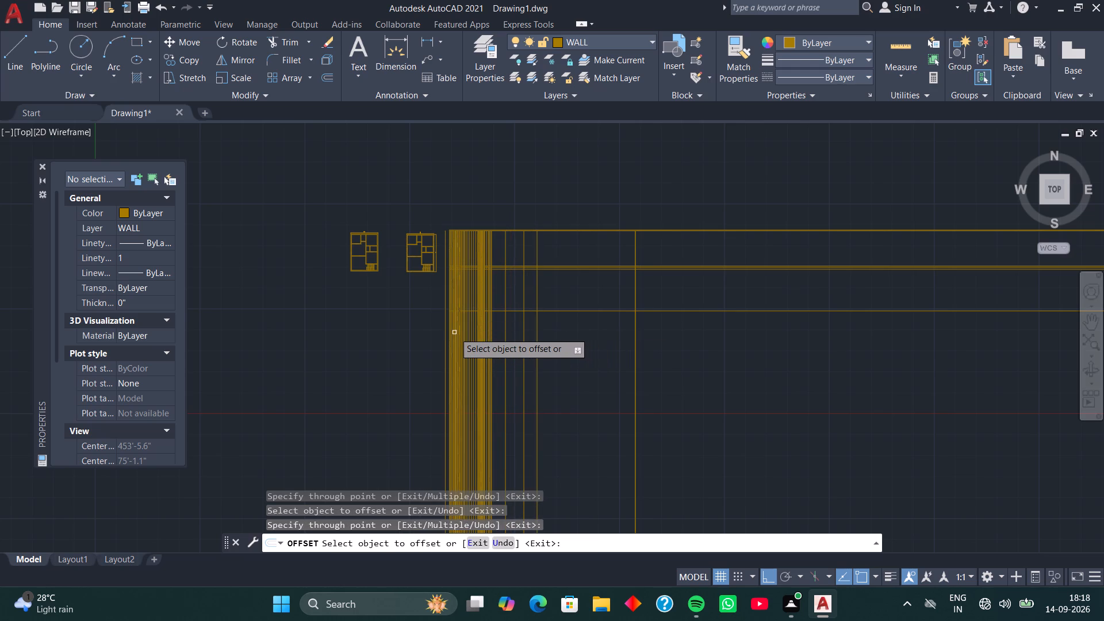
{"action": "left_click", "coordinate": [475, 322]}
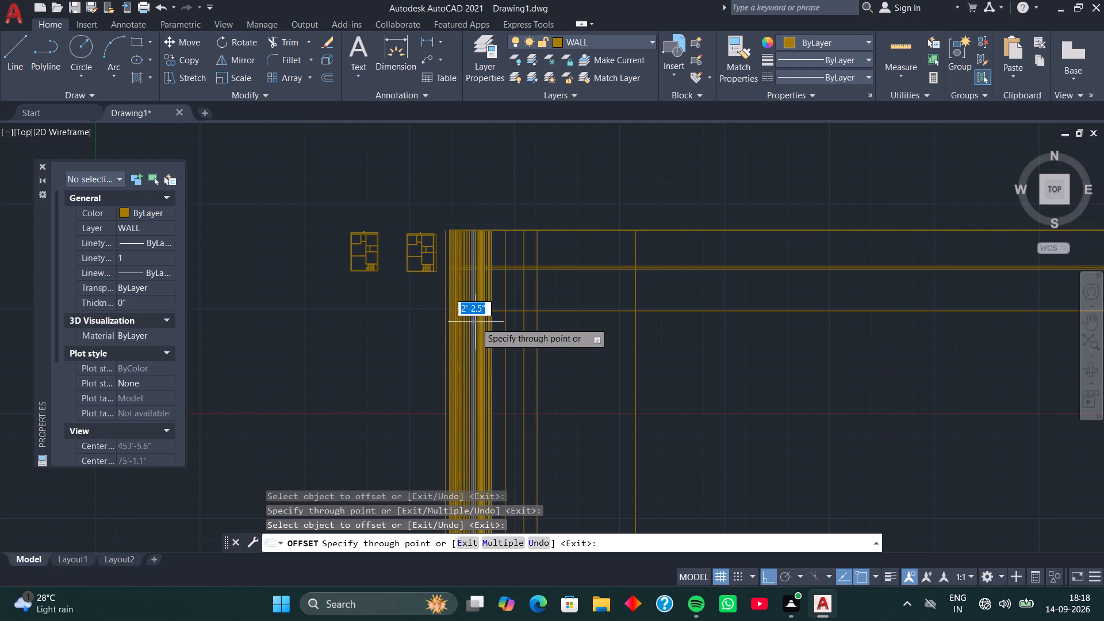
{"action": "left_click", "coordinate": [444, 322]}
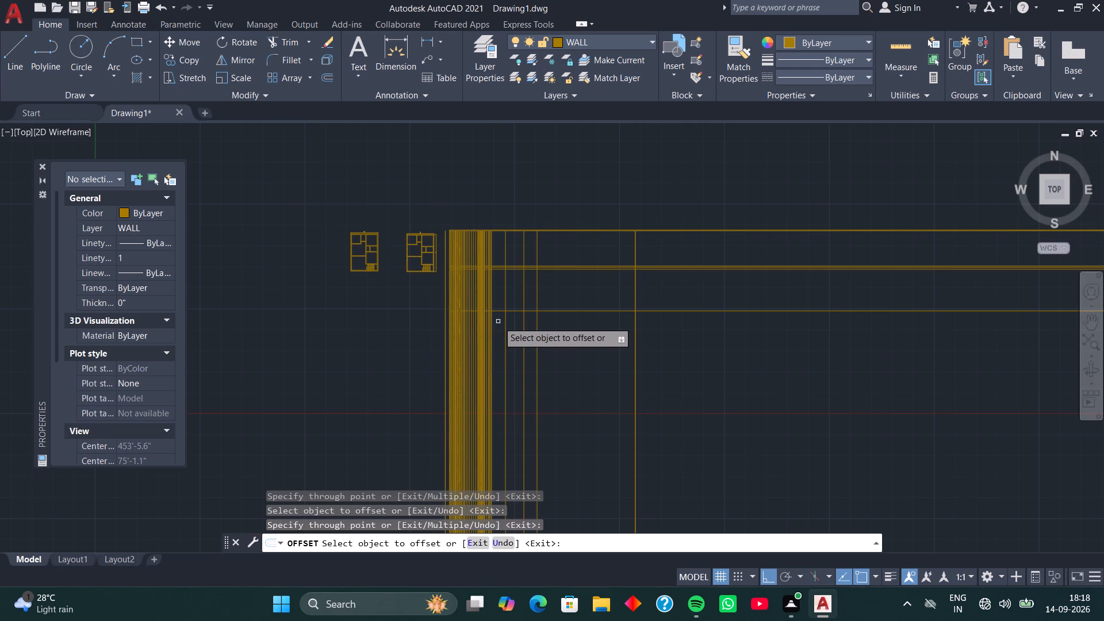
{"action": "left_click", "coordinate": [498, 321]}
{"action": "left_click", "coordinate": [451, 324]}
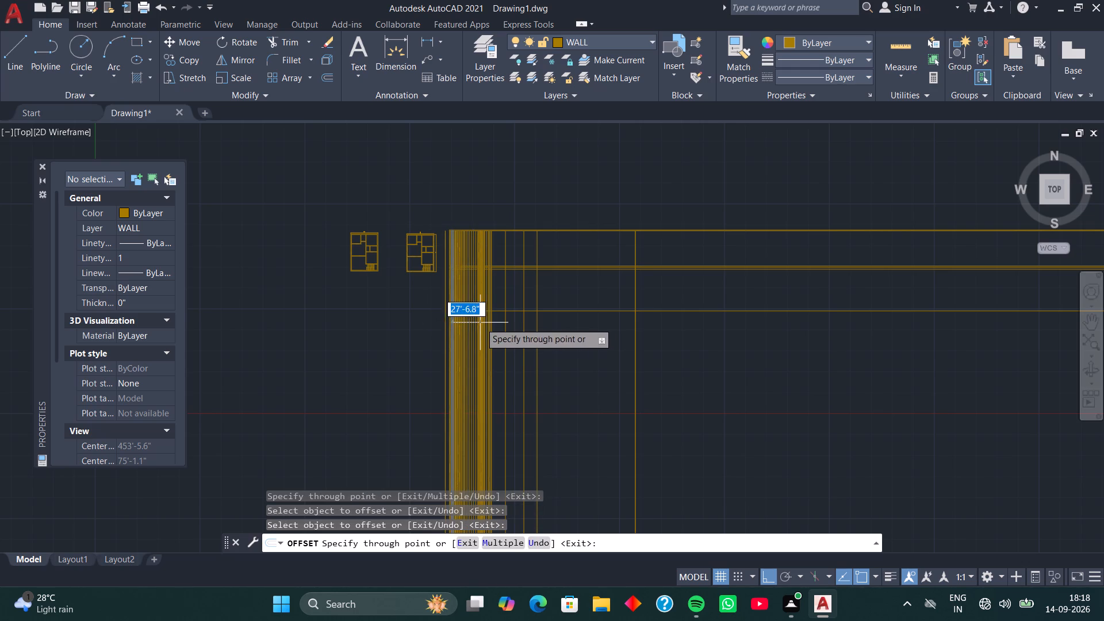
{"action": "left_click", "coordinate": [480, 323]}
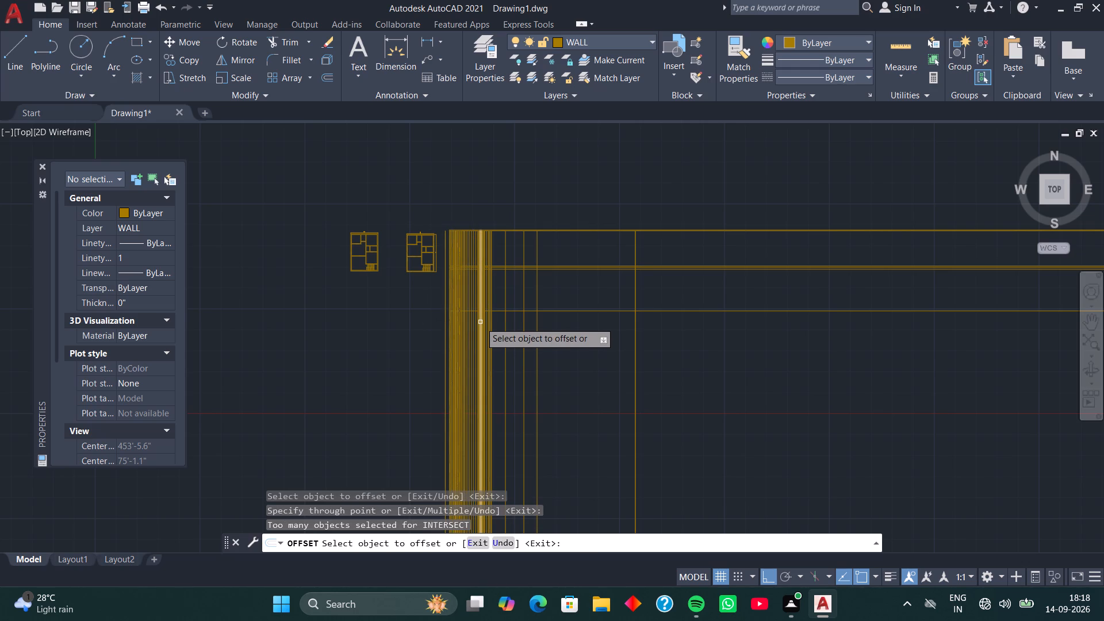
Offset two more lines from the band's left half rightward to the separate lines just beyond the band's right edge.
{"action": "left_click", "coordinate": [369, 313]}
{"action": "left_click", "coordinate": [442, 320]}
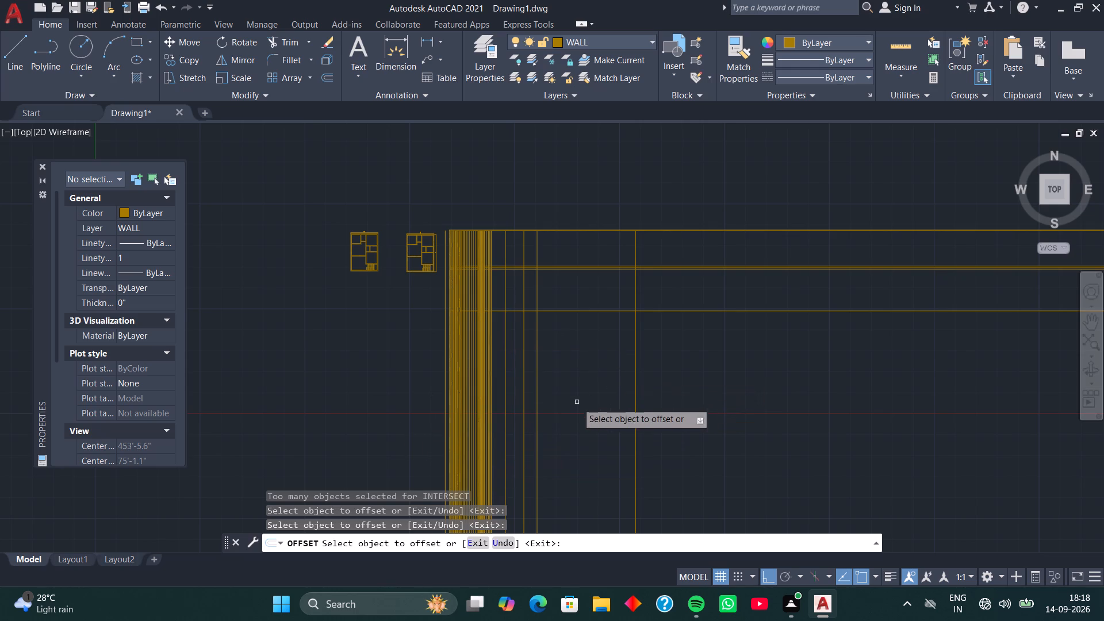
{"action": "left_click", "coordinate": [468, 405]}
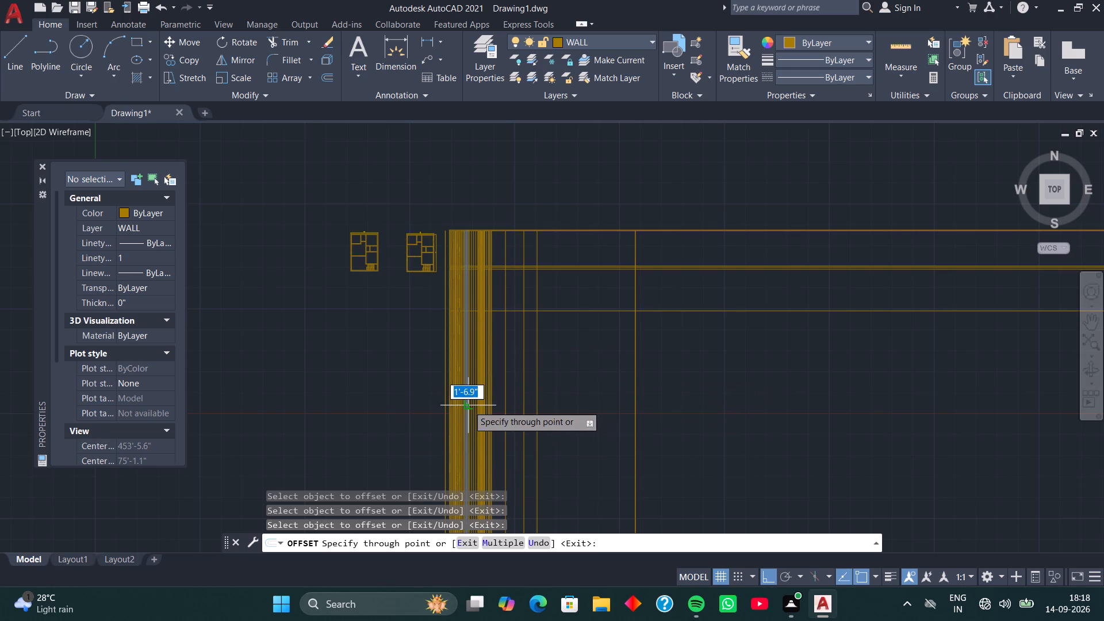
{"action": "left_click", "coordinate": [528, 385]}
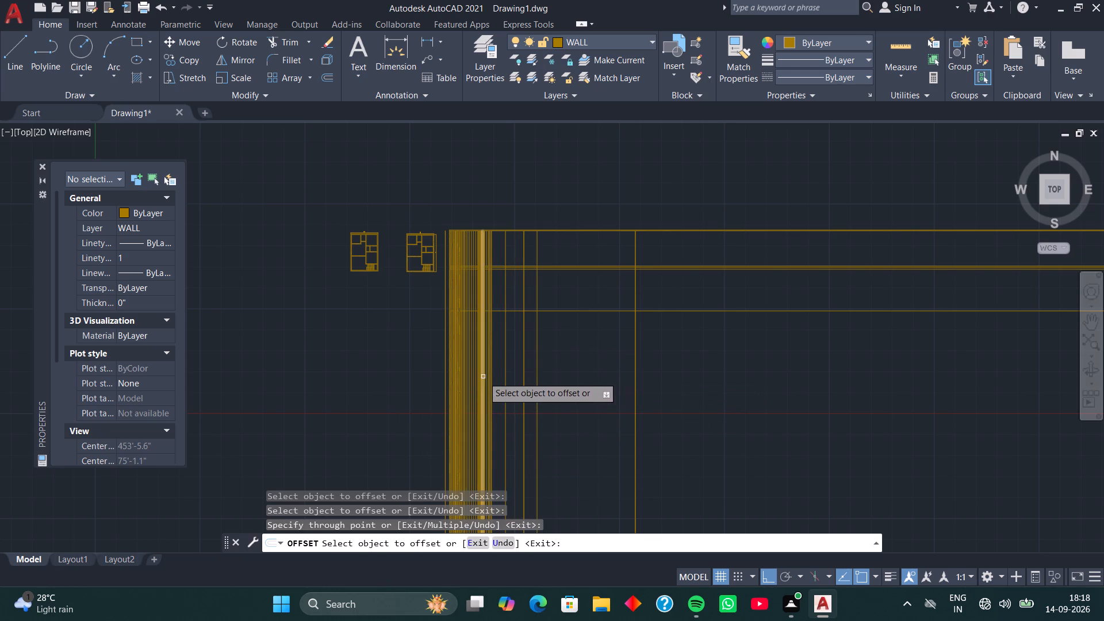
{"action": "left_click", "coordinate": [454, 372]}
{"action": "left_click", "coordinate": [531, 379]}
{"action": "left_click", "coordinate": [403, 380]}
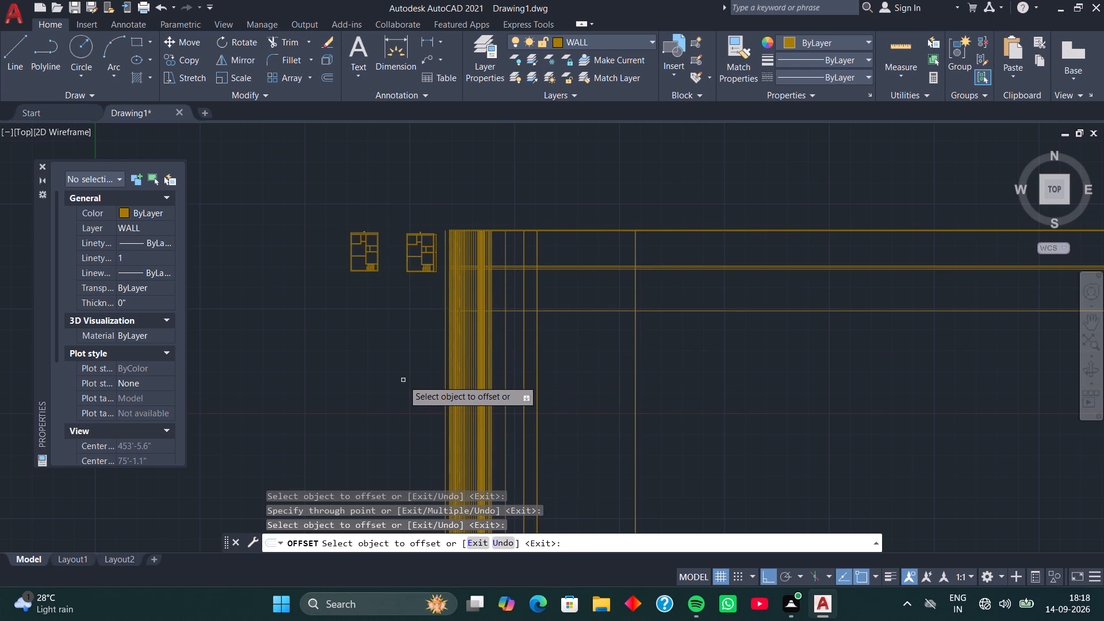
Offset a mid-band WALL line rightward into the open area just beyond the nearby separate vertical lines.
{"action": "left_click", "coordinate": [545, 375]}
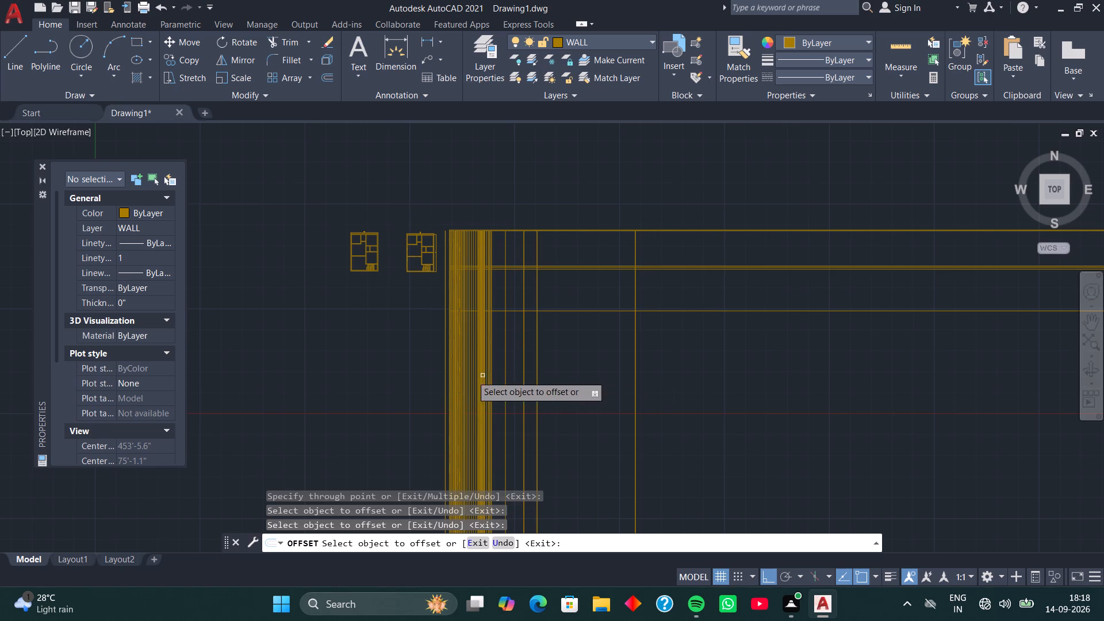
{"action": "left_click_drag", "start_coordinate": [392, 373], "coordinate": [409, 373]}
{"action": "left_click", "coordinate": [501, 378]}
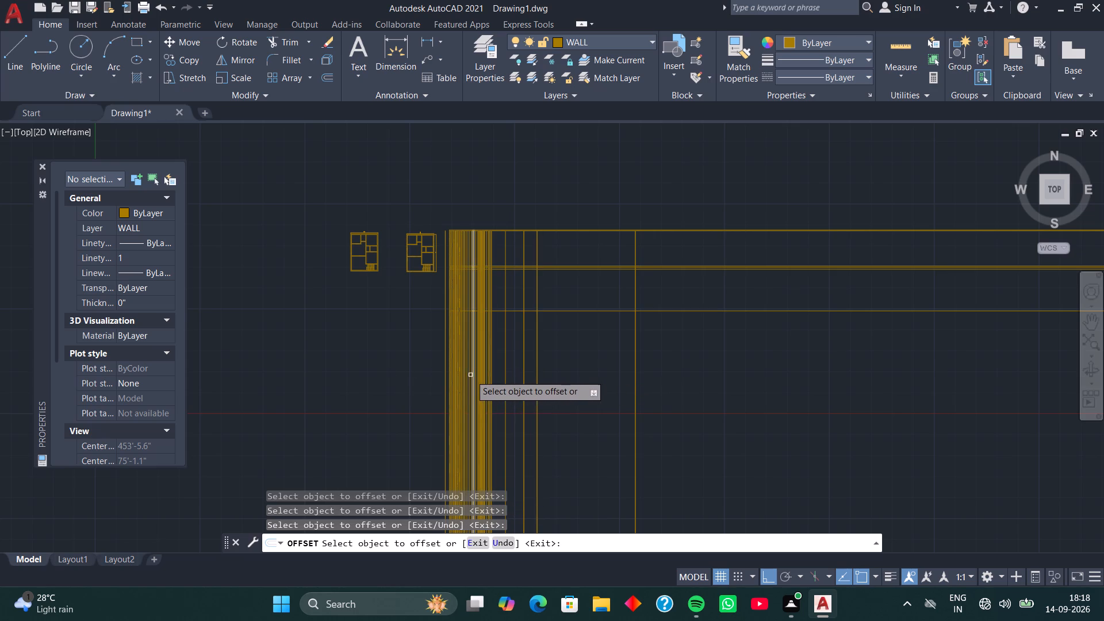
{"action": "left_click", "coordinate": [465, 375]}
{"action": "left_click", "coordinate": [554, 378]}
Offset five lines from the band's left edge and left half rightward to the band's right edge and the first separate line beyond it.
{"action": "left_click", "coordinate": [457, 371]}
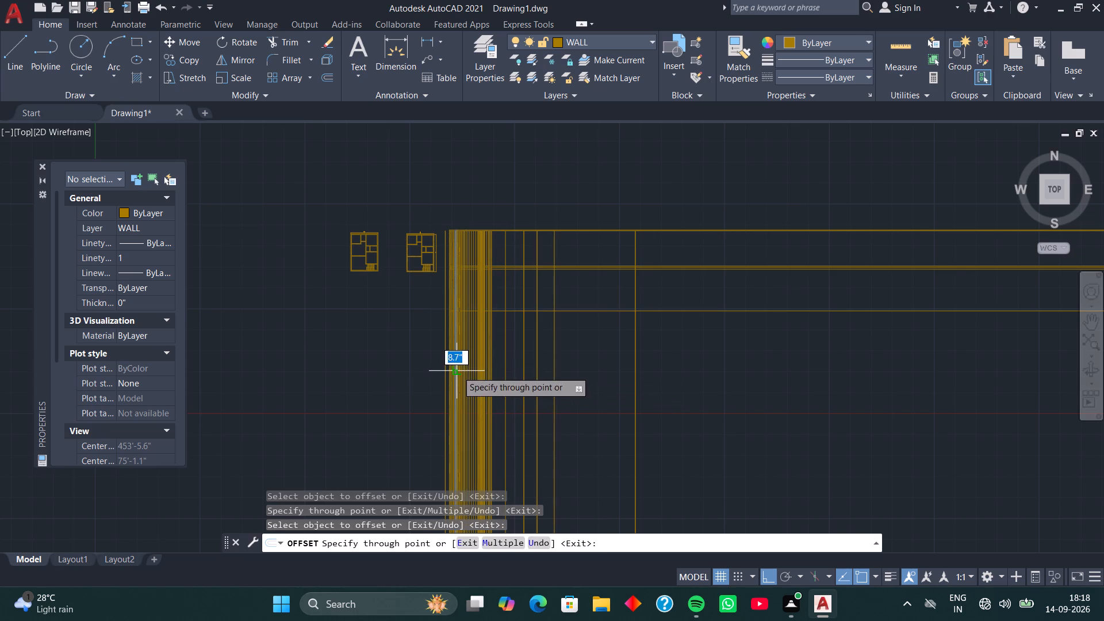
{"action": "left_click", "coordinate": [508, 371]}
{"action": "left_click", "coordinate": [468, 366]}
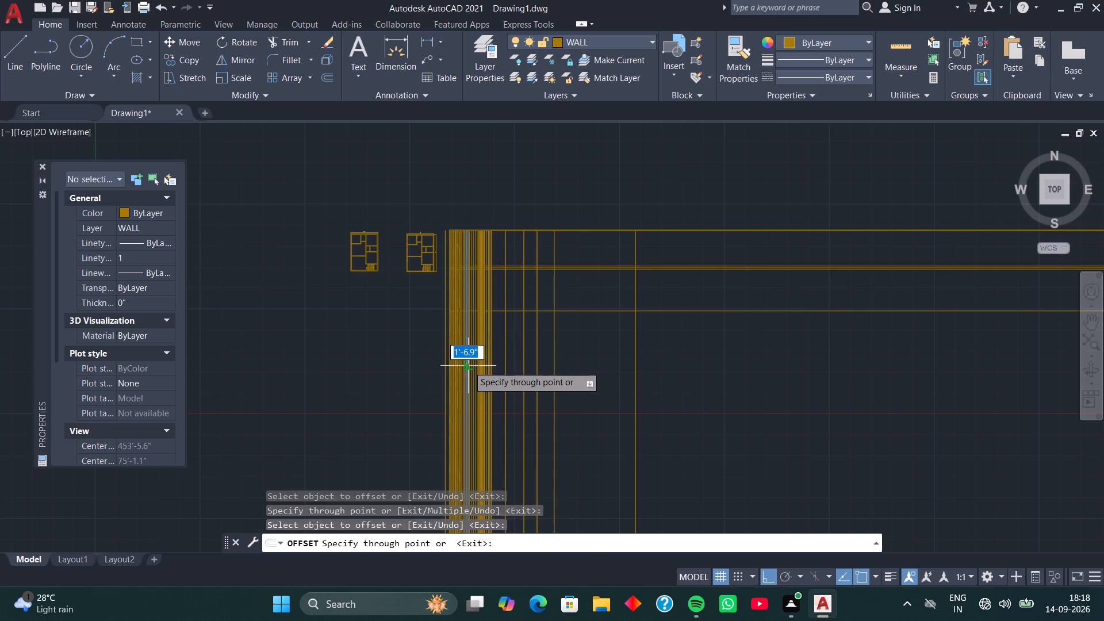
{"action": "left_click", "coordinate": [486, 363]}
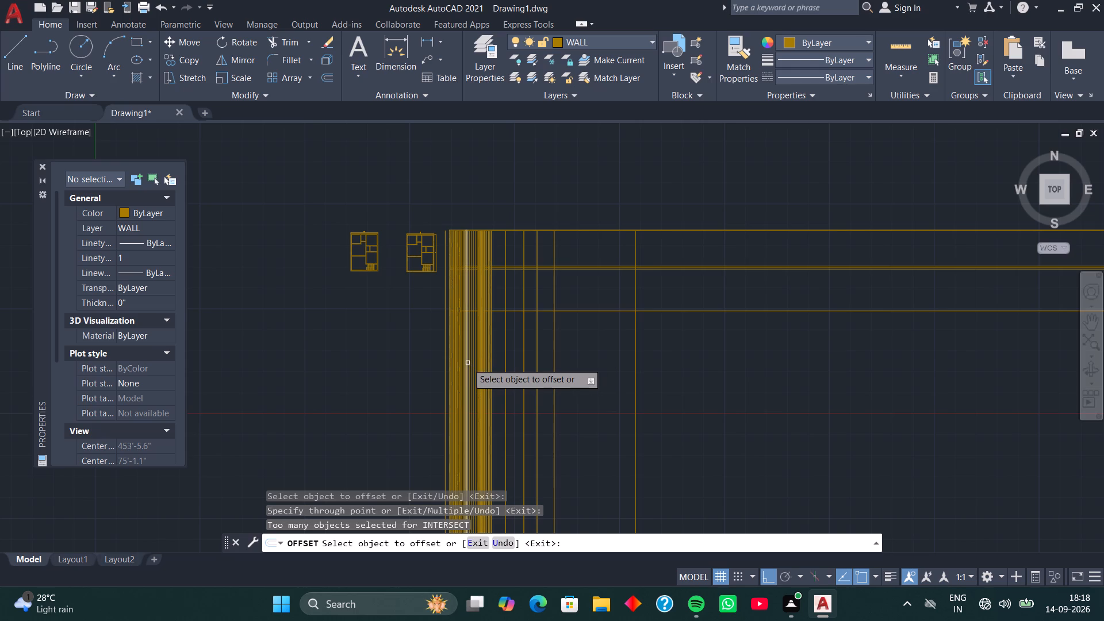
{"action": "left_click", "coordinate": [467, 363]}
{"action": "left_click", "coordinate": [493, 362]}
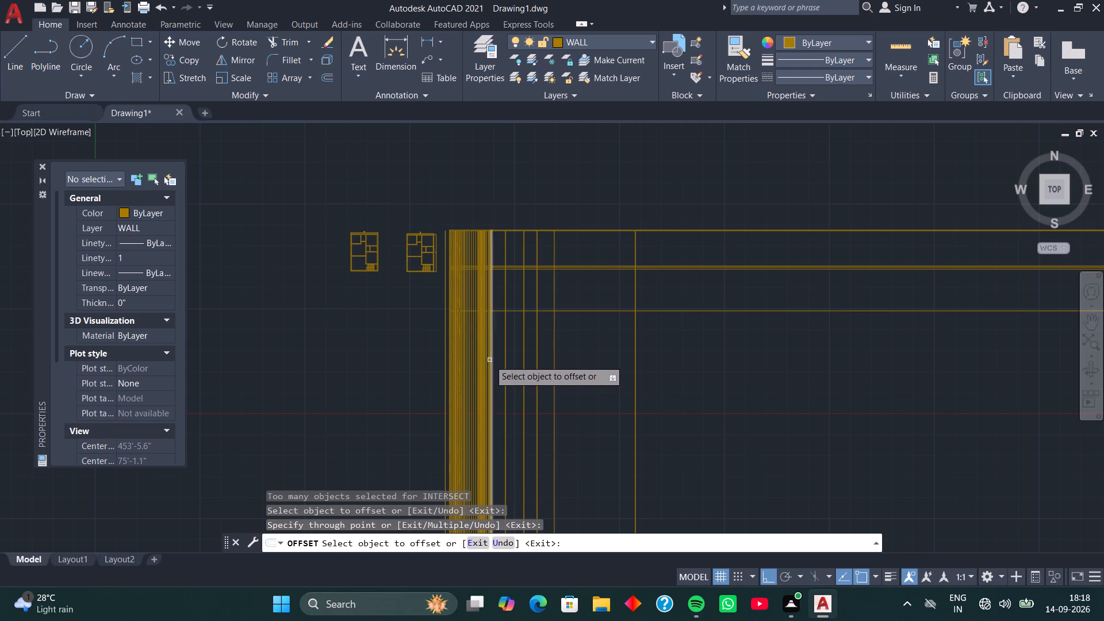
{"action": "left_click", "coordinate": [463, 361]}
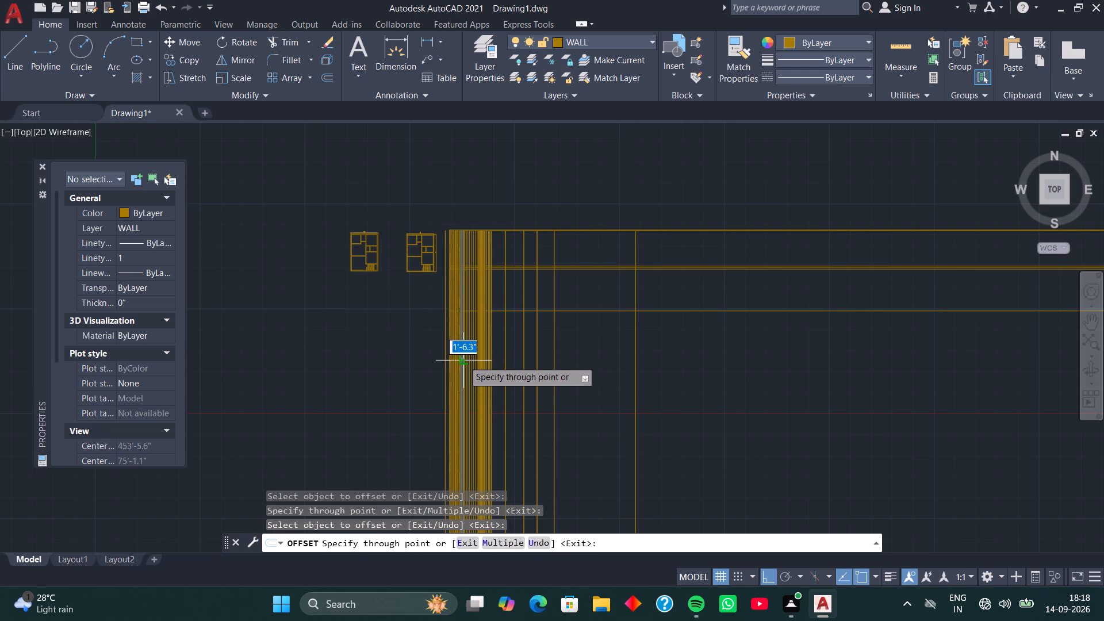
{"action": "left_click", "coordinate": [488, 363]}
{"action": "left_click", "coordinate": [444, 365]}
{"action": "left_click", "coordinate": [507, 365]}
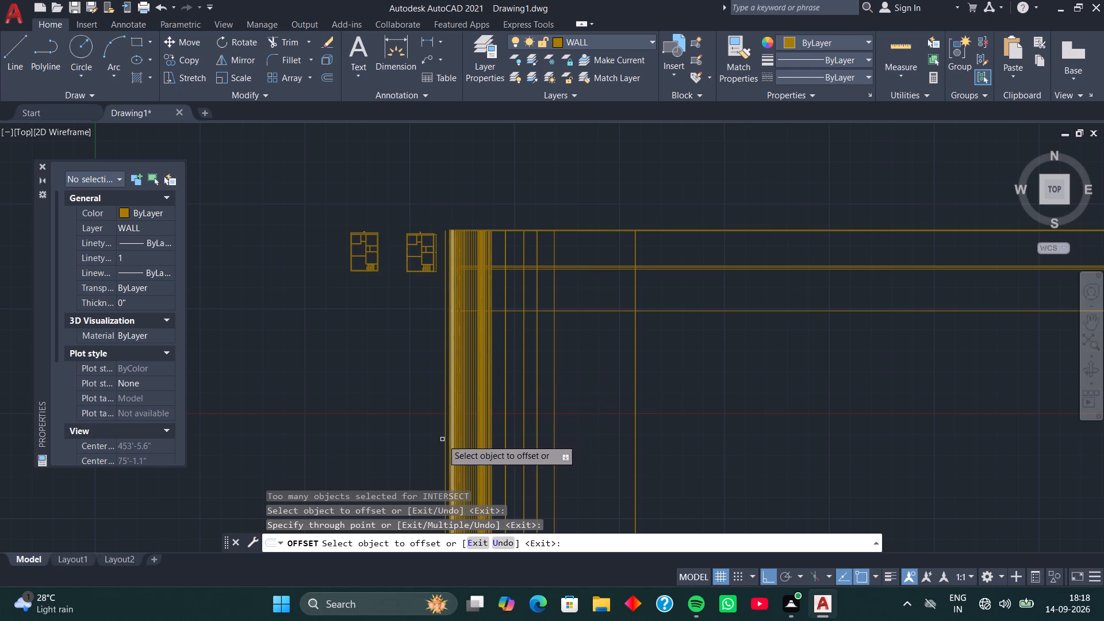
Offset a line from the band's dense right portion rightward by about 143'-11", just short of the farthest separate line.
{"action": "left_click", "coordinate": [482, 419]}
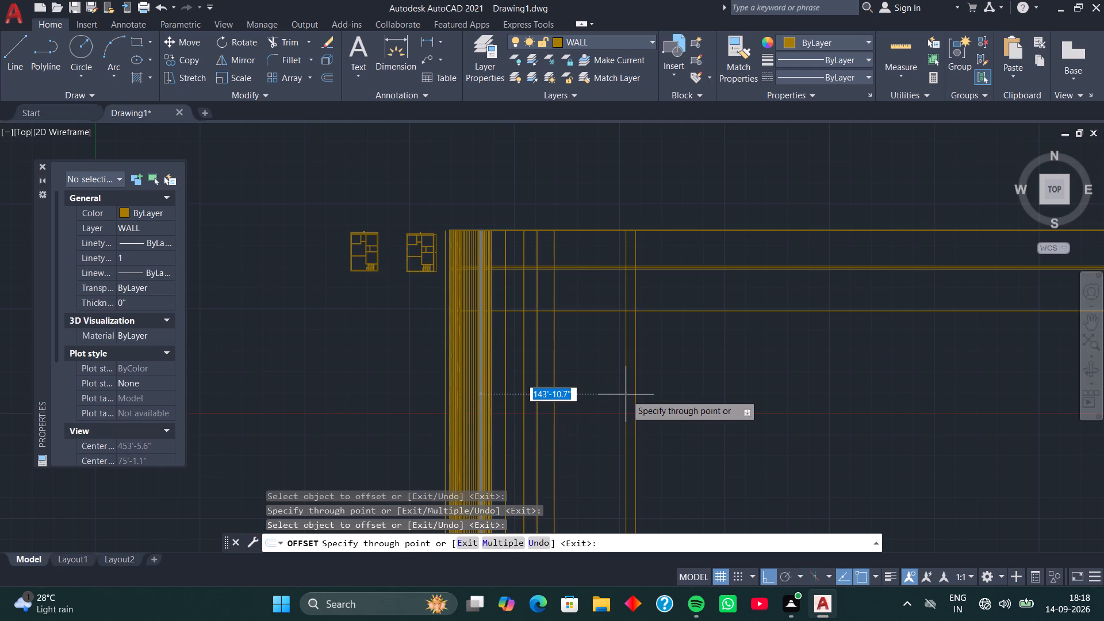
{"action": "left_click", "coordinate": [626, 394]}
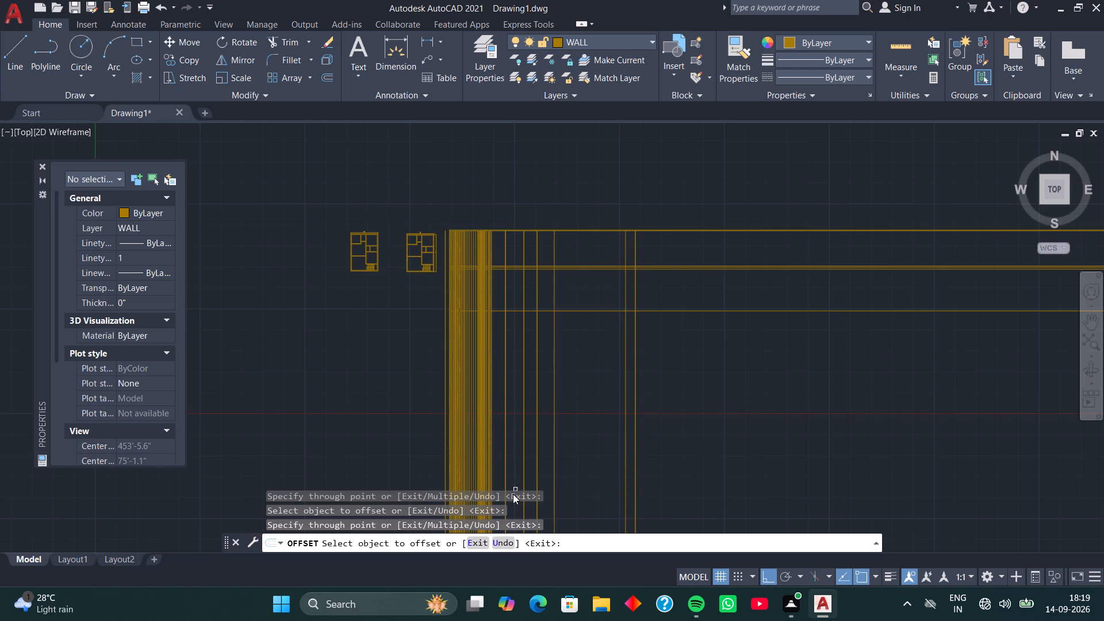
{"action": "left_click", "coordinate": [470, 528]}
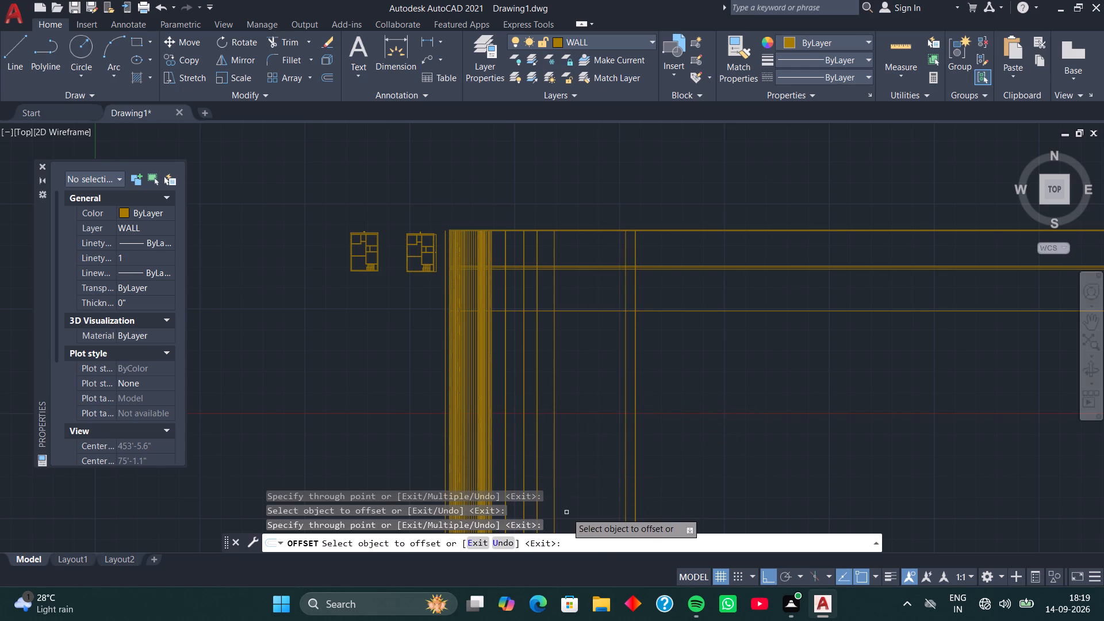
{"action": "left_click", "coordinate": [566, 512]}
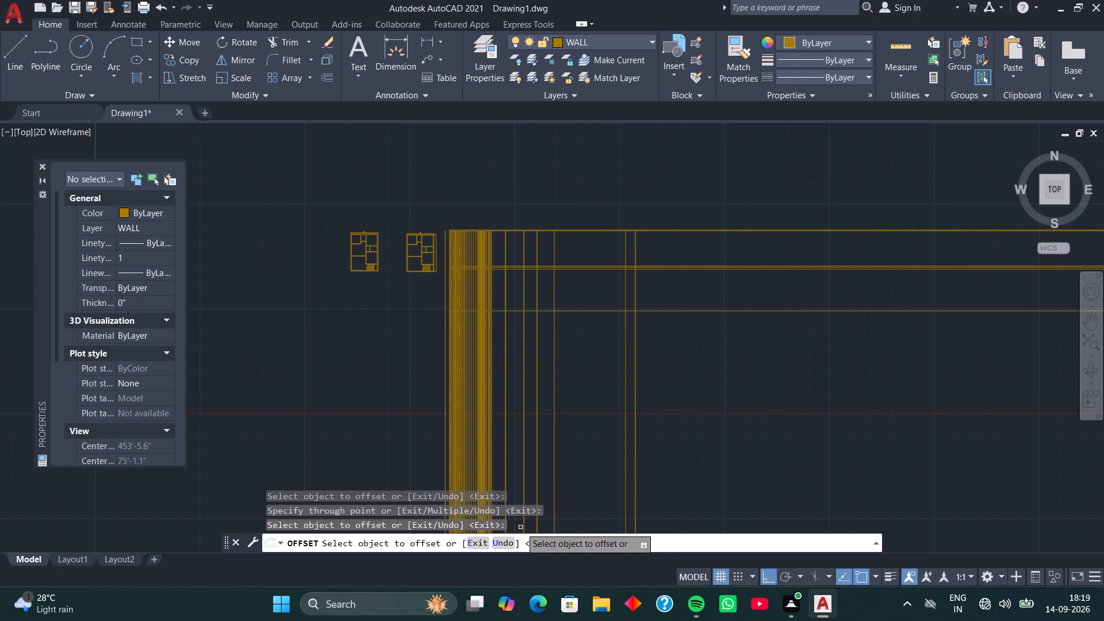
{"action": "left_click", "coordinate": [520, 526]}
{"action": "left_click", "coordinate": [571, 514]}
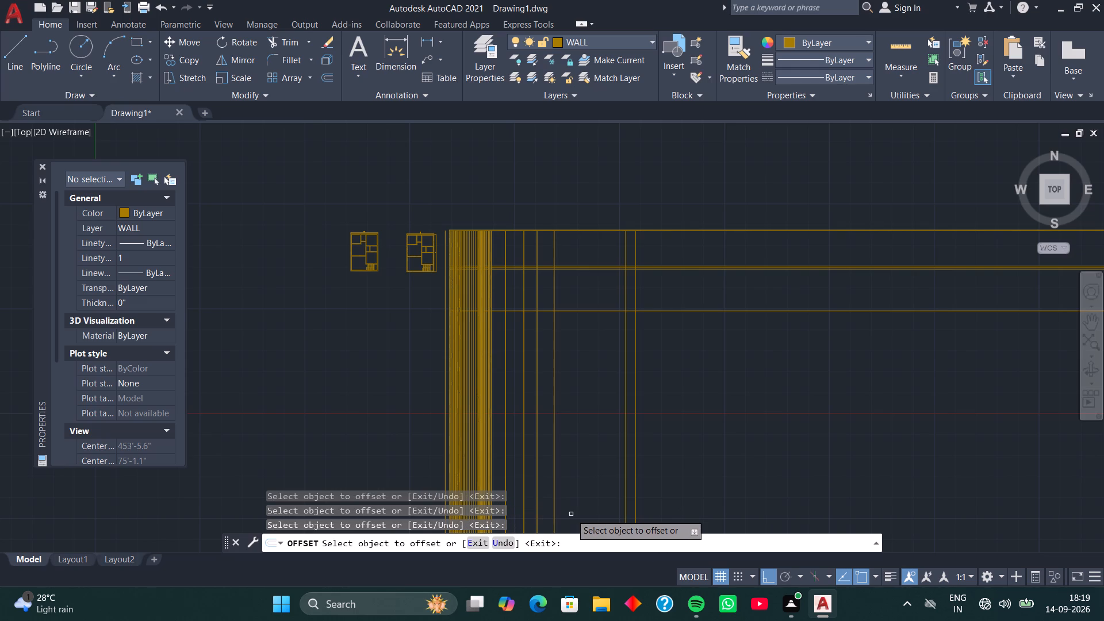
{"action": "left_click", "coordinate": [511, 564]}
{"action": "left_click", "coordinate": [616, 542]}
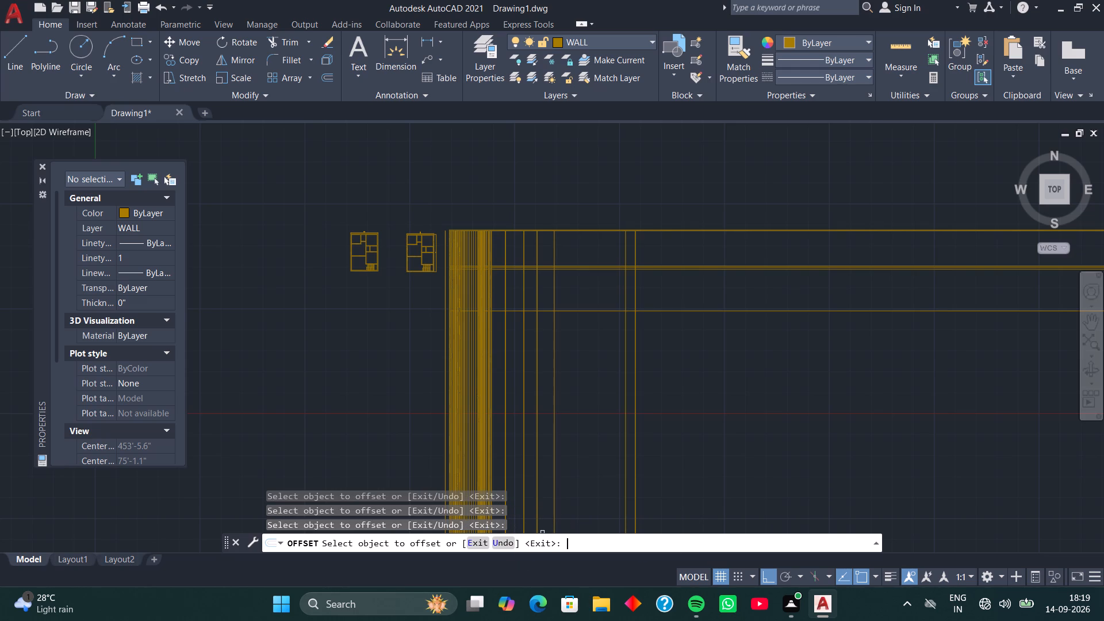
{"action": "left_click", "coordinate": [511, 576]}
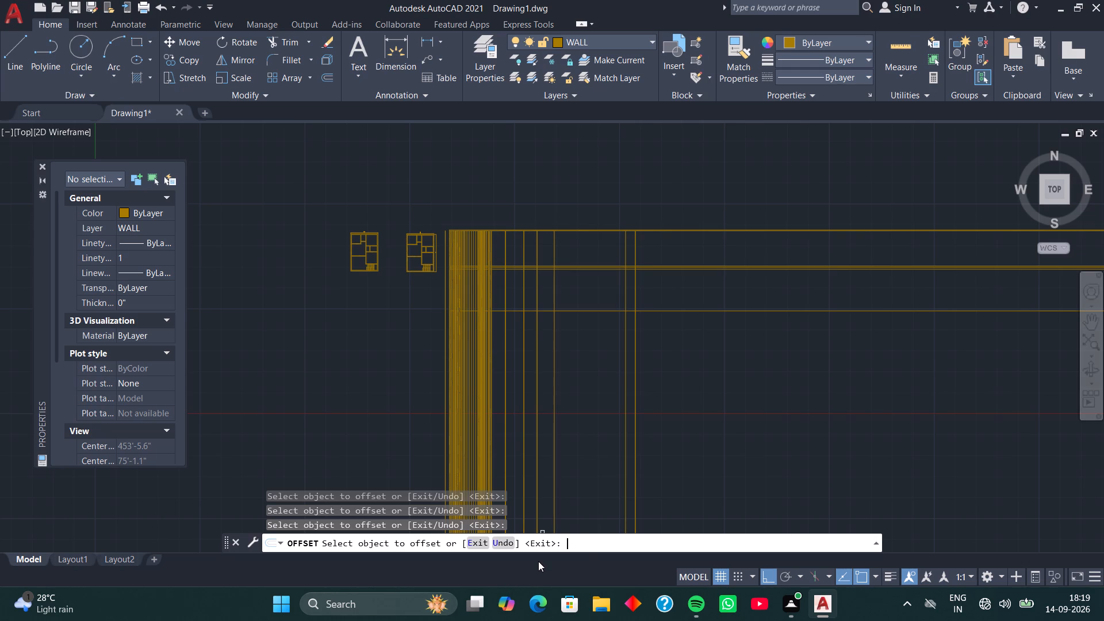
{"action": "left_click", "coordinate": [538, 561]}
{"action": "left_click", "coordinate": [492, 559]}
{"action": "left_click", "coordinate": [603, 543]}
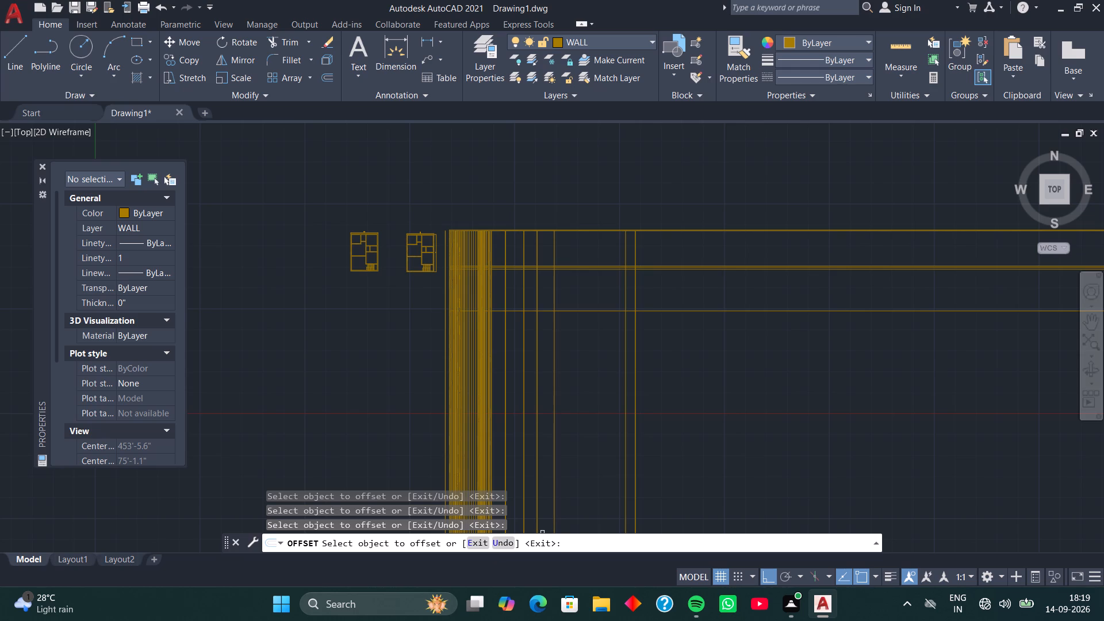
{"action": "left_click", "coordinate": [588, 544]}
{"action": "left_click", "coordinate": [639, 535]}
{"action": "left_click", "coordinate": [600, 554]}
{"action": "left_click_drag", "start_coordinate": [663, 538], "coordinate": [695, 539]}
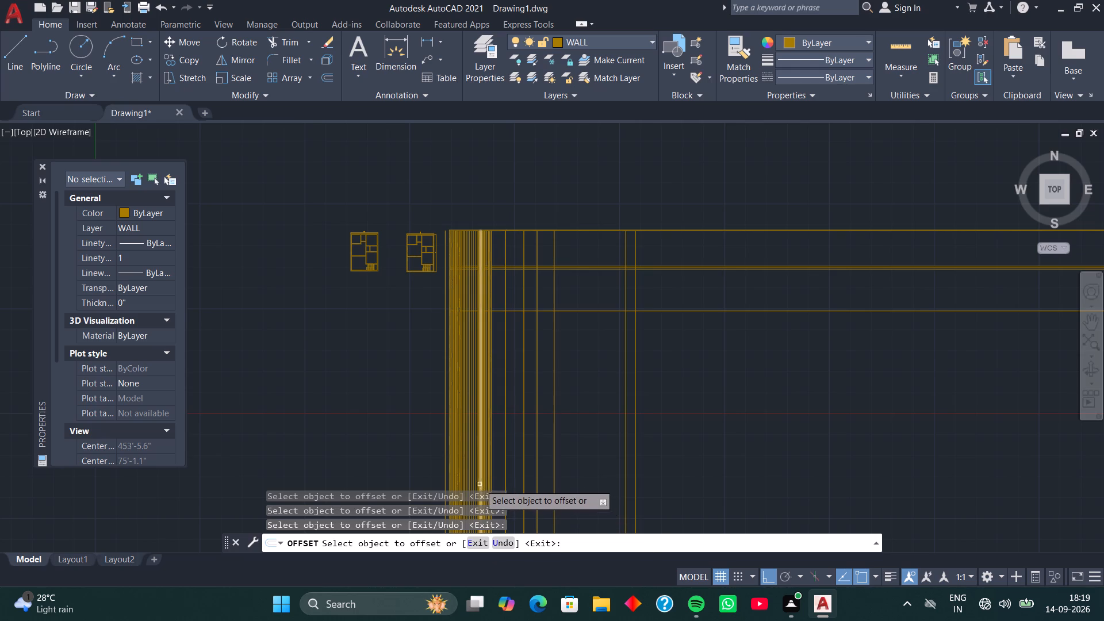
Offset four band lines rightward, one to the band's right portion and three into the wide gap among the separate lines.
{"action": "left_click_drag", "start_coordinate": [466, 469], "coordinate": [475, 466]}
{"action": "left_click", "coordinate": [595, 422]}
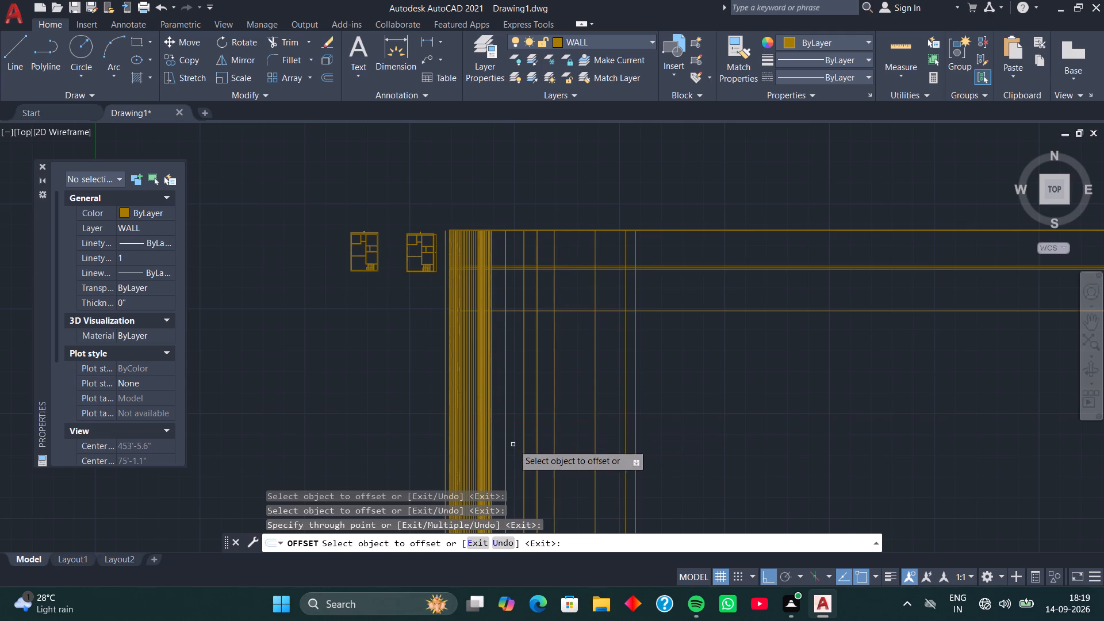
{"action": "left_click", "coordinate": [455, 458]}
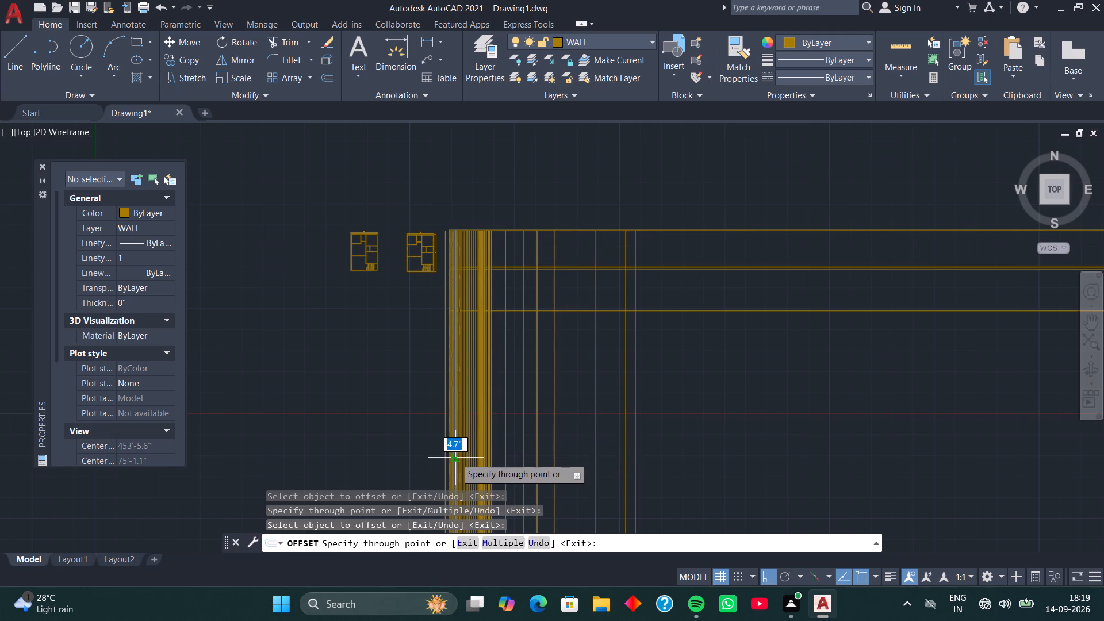
{"action": "left_click", "coordinate": [484, 446]}
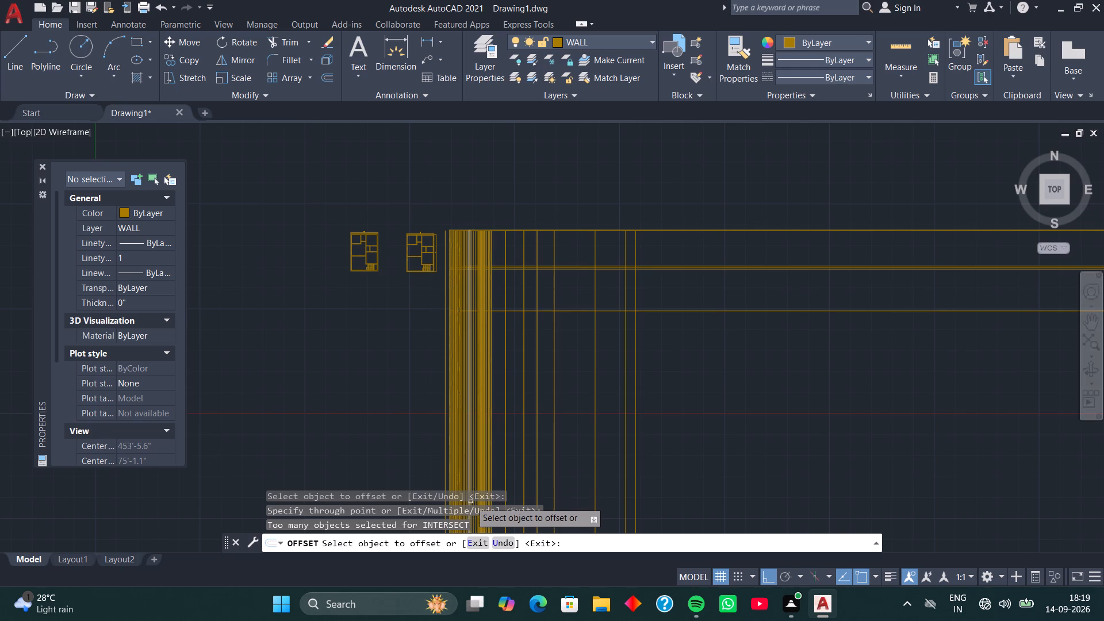
{"action": "left_click", "coordinate": [457, 458]}
{"action": "left_click", "coordinate": [599, 436]}
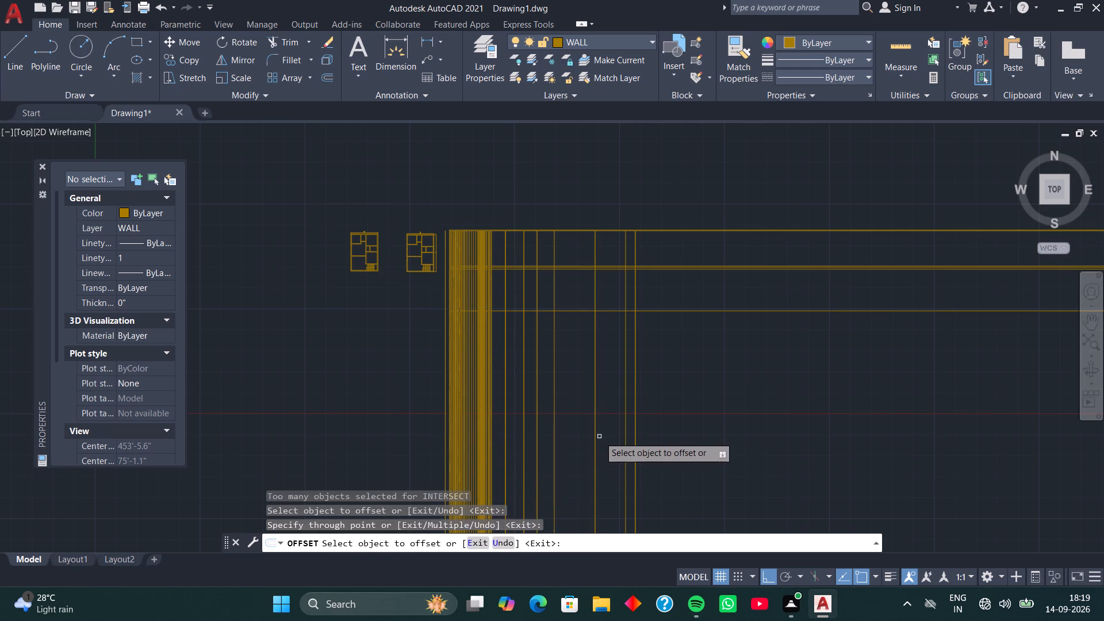
{"action": "left_click", "coordinate": [478, 457]}
{"action": "left_click", "coordinate": [581, 433]}
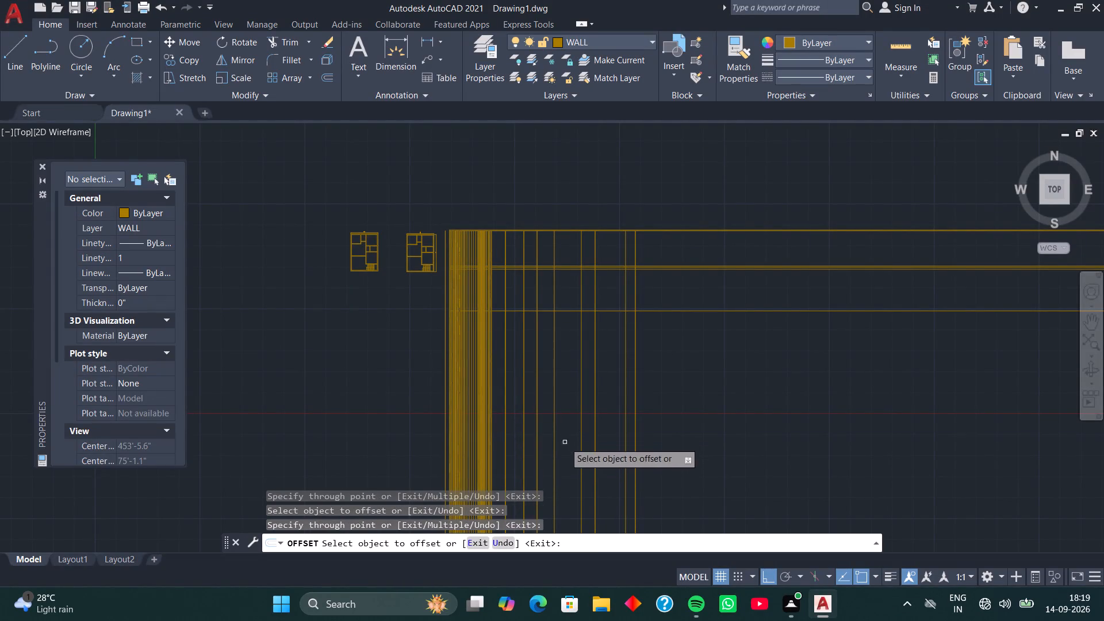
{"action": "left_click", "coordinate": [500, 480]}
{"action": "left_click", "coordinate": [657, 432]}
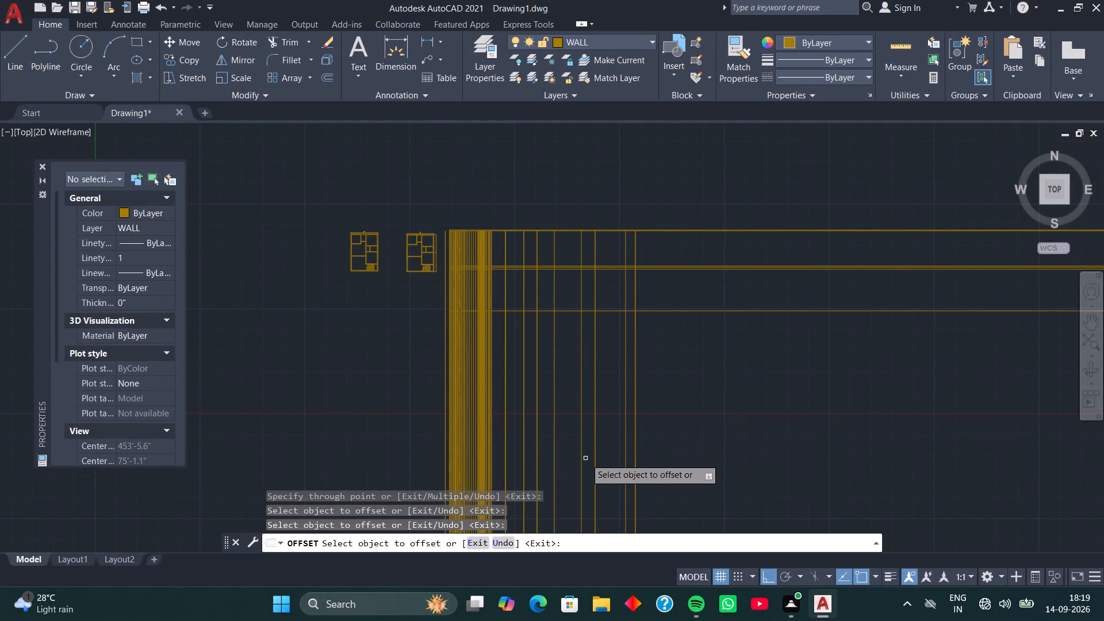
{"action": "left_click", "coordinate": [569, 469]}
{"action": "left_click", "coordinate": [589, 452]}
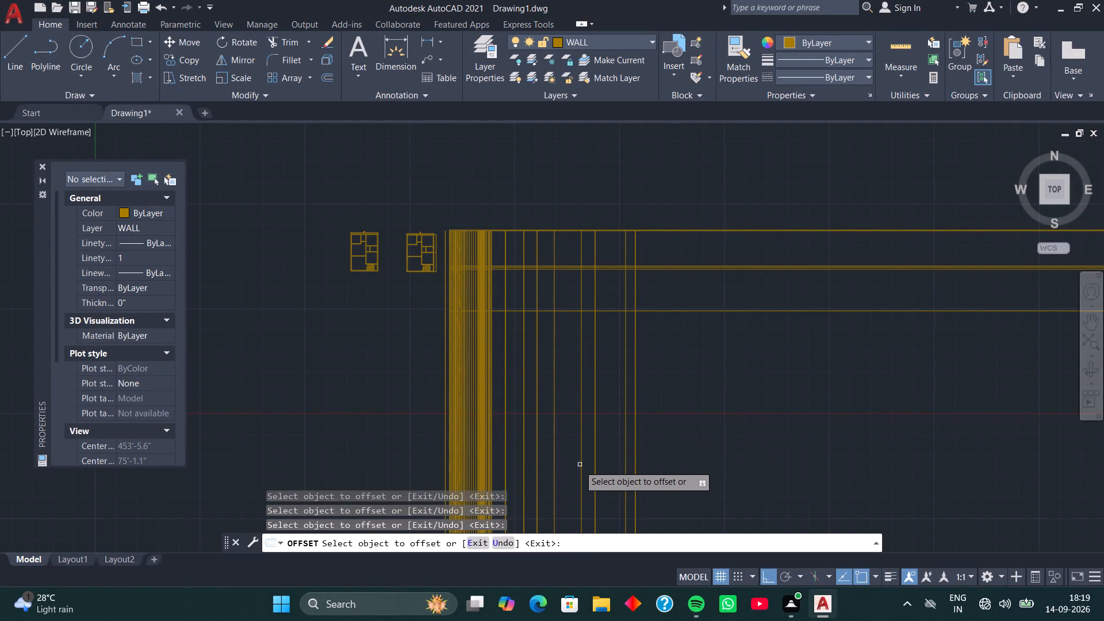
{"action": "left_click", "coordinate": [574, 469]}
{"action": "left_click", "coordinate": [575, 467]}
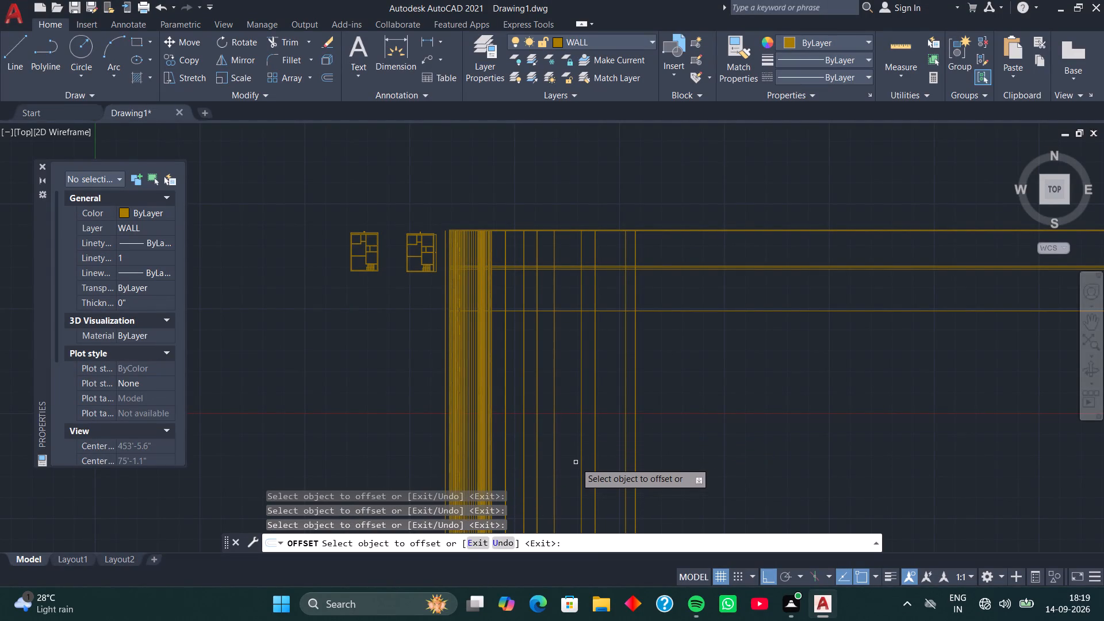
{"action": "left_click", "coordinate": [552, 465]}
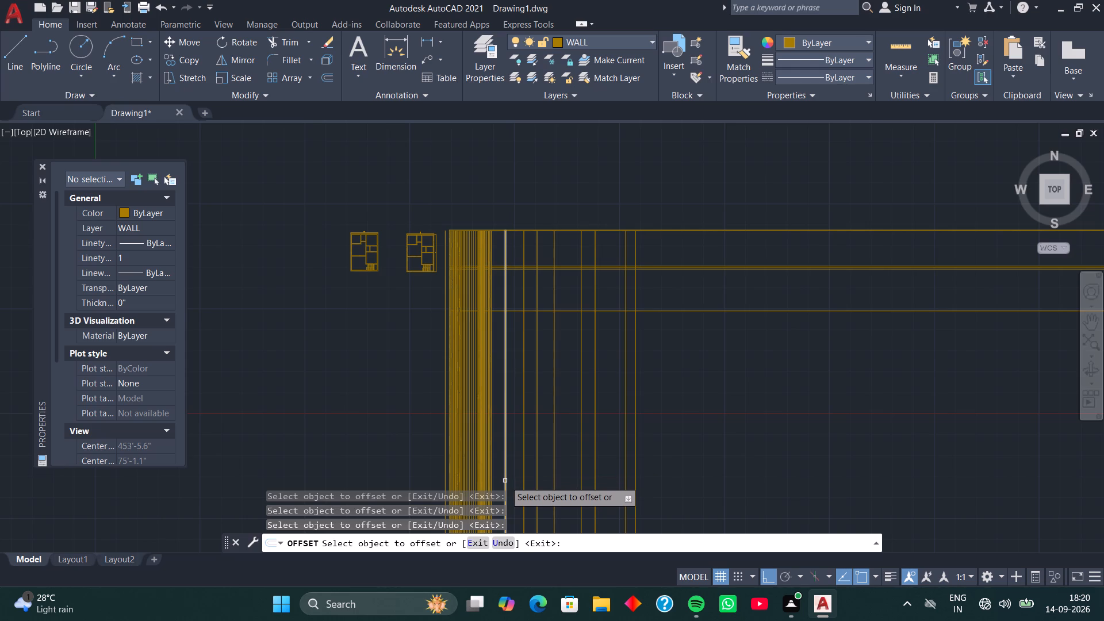
Offset two band lines rightward, one between the nearer separate lines and the other into the gap before the two farthest lines.
{"action": "left_click", "coordinate": [458, 484]}
{"action": "left_click", "coordinate": [547, 458]}
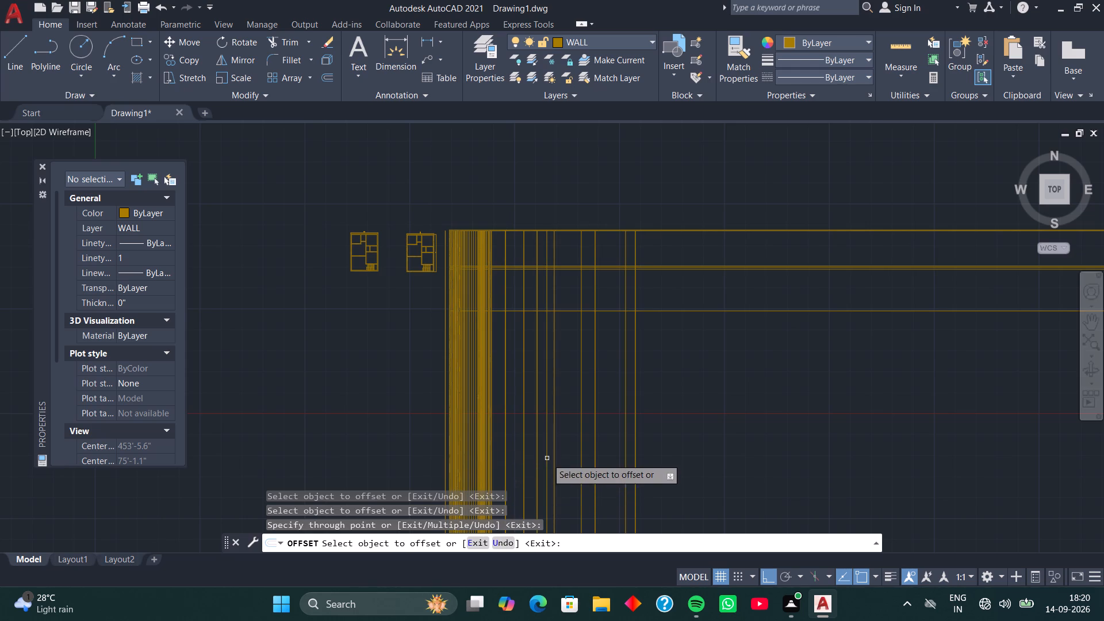
{"action": "left_click", "coordinate": [469, 407]}
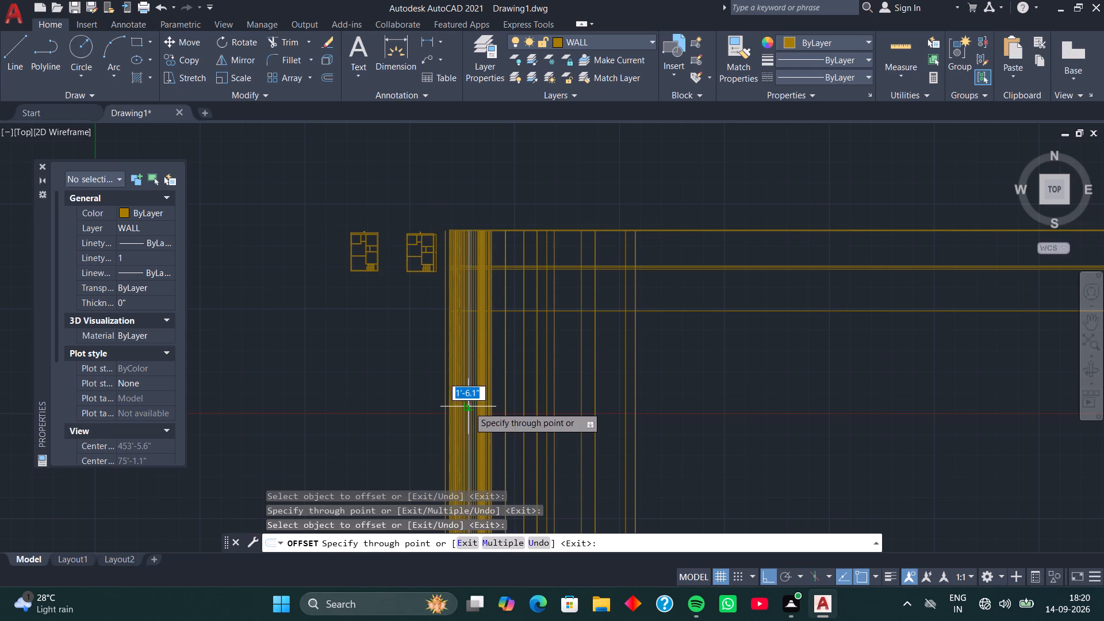
{"action": "left_click", "coordinate": [603, 377]}
Offset a line from the band's left group rightward into the sparse area before the band's densest cluster.
{"action": "scroll", "coordinate": [492, 465], "scroll_direction": "up", "scroll_amount": 1}
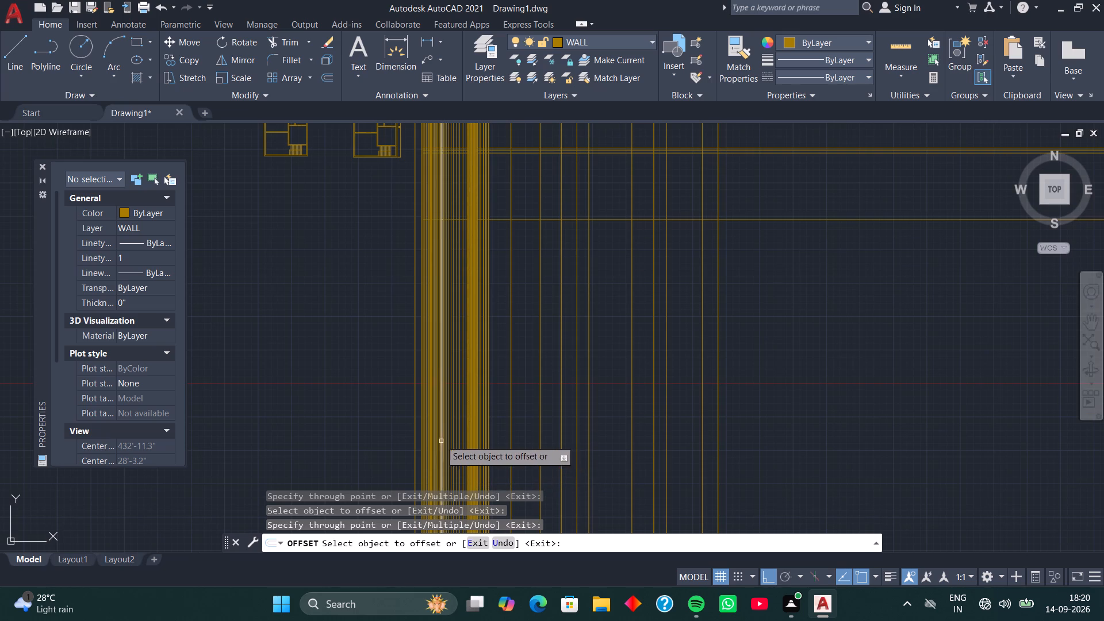
{"action": "middle_click_drag", "start_coordinate": [494, 200], "coordinate": [686, 322]}
{"action": "scroll", "coordinate": [494, 200], "scroll_direction": "down", "scroll_amount": 1}
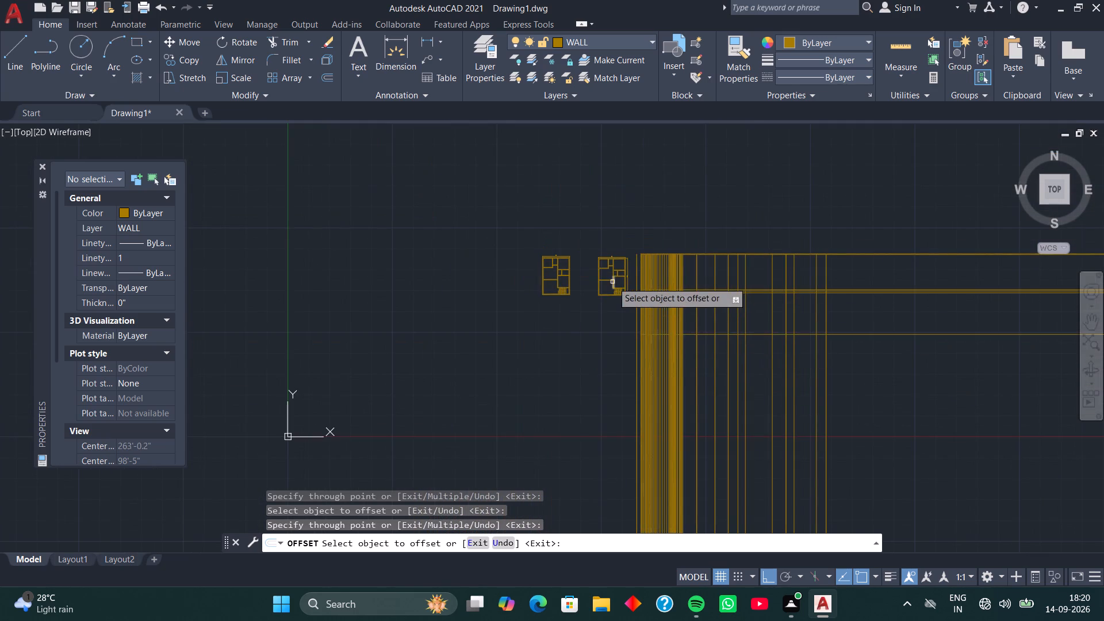
{"action": "scroll", "coordinate": [612, 281], "scroll_direction": "down", "scroll_amount": 1}
{"action": "middle_click_drag", "start_coordinate": [619, 297], "coordinate": [653, 377]}
{"action": "scroll", "coordinate": [653, 377], "scroll_direction": "up", "scroll_amount": 3}
{"action": "scroll", "coordinate": [701, 313], "scroll_direction": "up", "scroll_amount": 2}
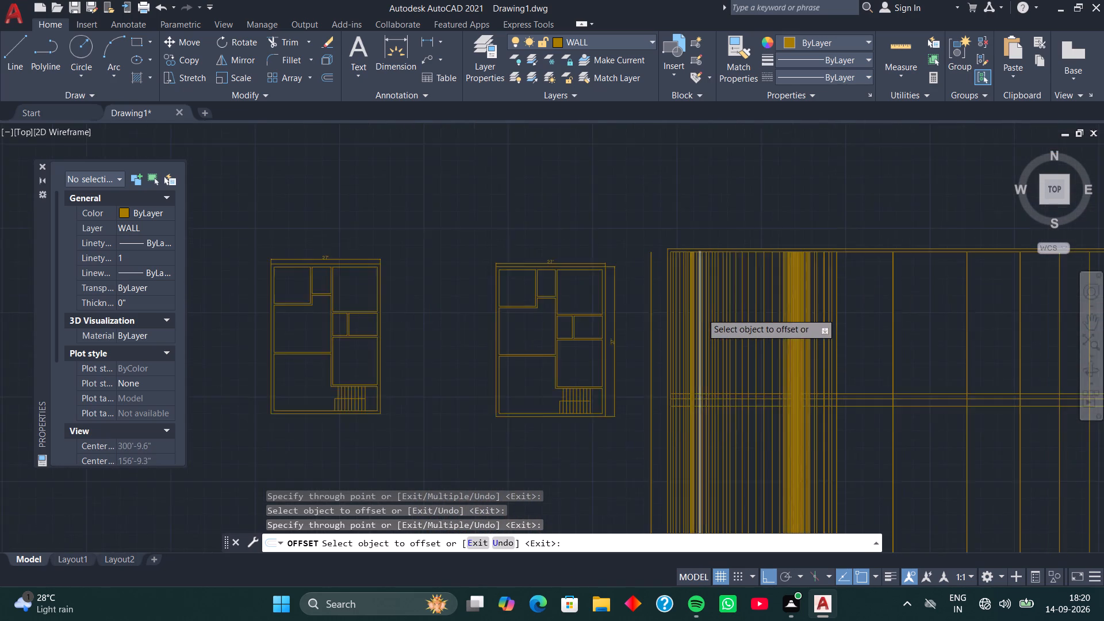
{"action": "middle_click_drag", "start_coordinate": [715, 317], "coordinate": [530, 328]}
{"action": "scroll", "coordinate": [635, 324], "scroll_direction": "up", "scroll_amount": 1}
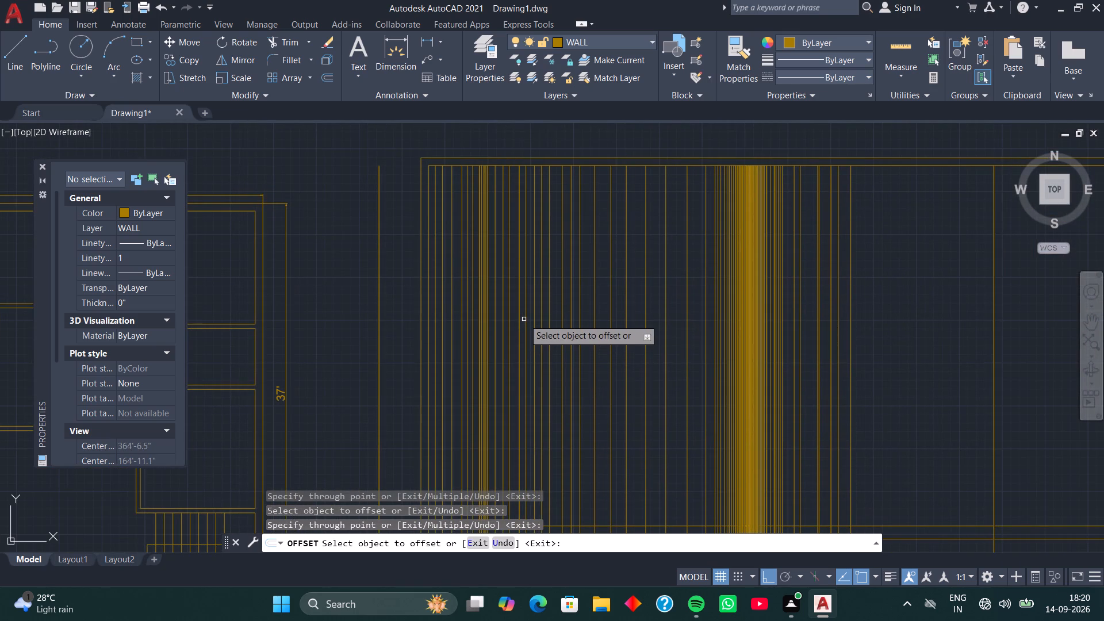
{"action": "left_click", "coordinate": [524, 319]}
{"action": "left_click", "coordinate": [656, 309]}
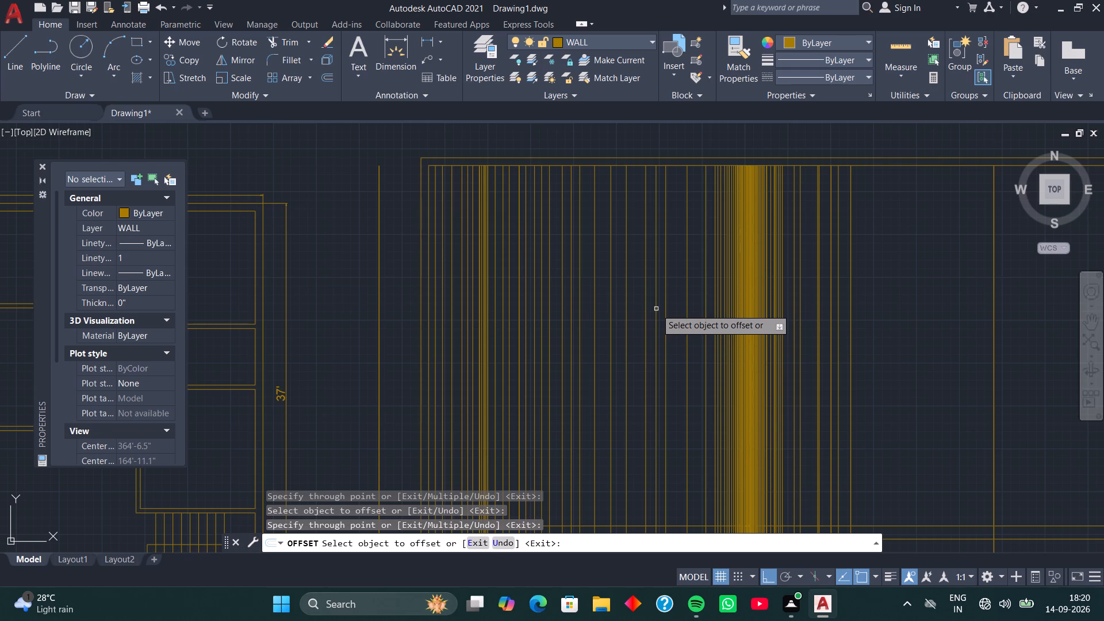
{"action": "left_click", "coordinate": [586, 304]}
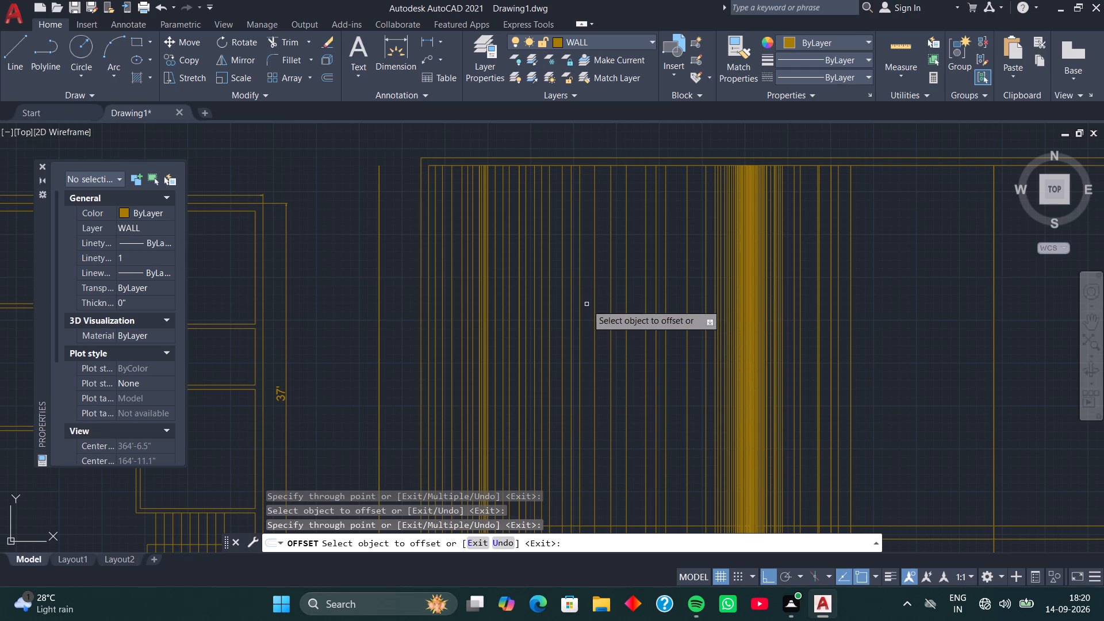
Make three short offsets in the sparse area between the band's left group and densest cluster, the last about 5'-2" rightward.
{"action": "left_click", "coordinate": [626, 312]}
{"action": "left_click", "coordinate": [596, 309]}
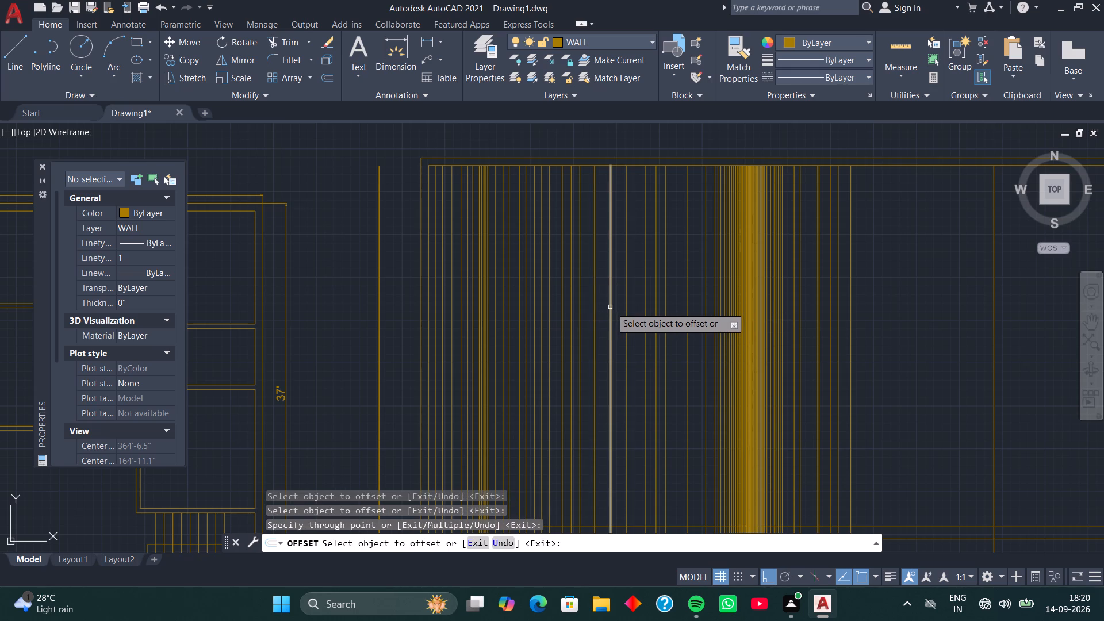
{"action": "left_click", "coordinate": [611, 307]}
{"action": "left_click", "coordinate": [568, 307]}
{"action": "left_click_drag", "start_coordinate": [612, 307], "coordinate": [620, 309]}
{"action": "left_click", "coordinate": [593, 304]}
{"action": "left_click", "coordinate": [672, 297]}
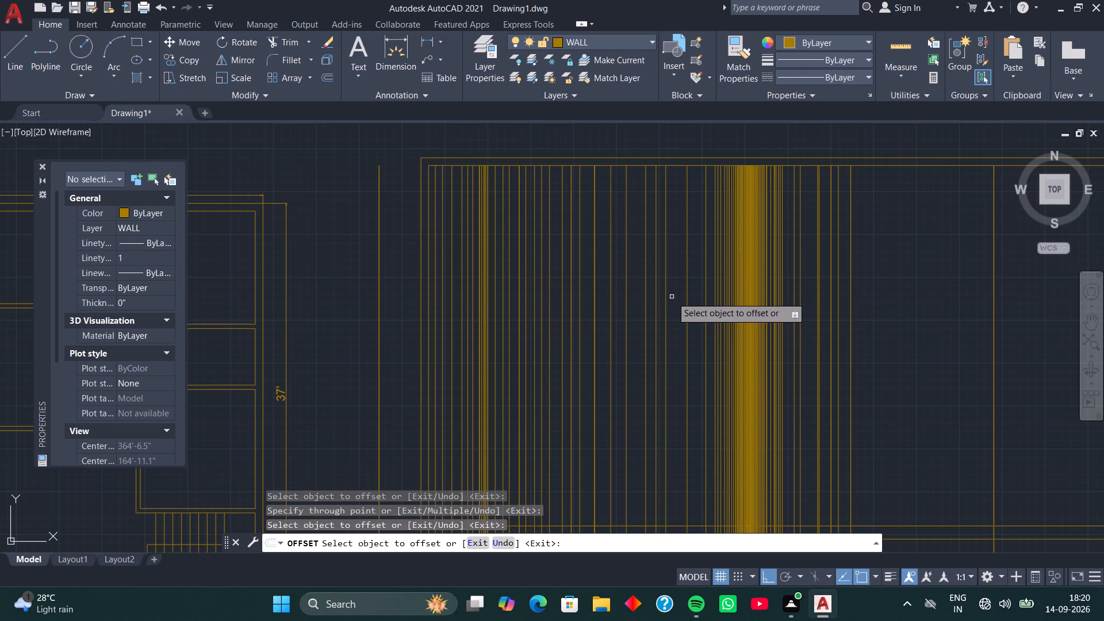
{"action": "left_click", "coordinate": [596, 313]}
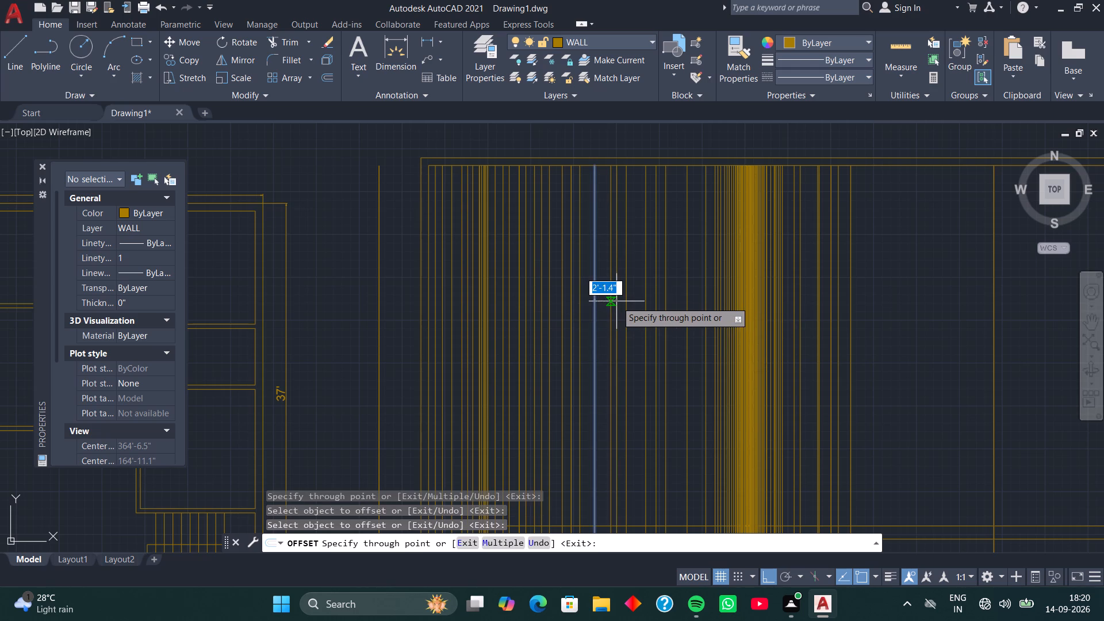
{"action": "left_click", "coordinate": [647, 300]}
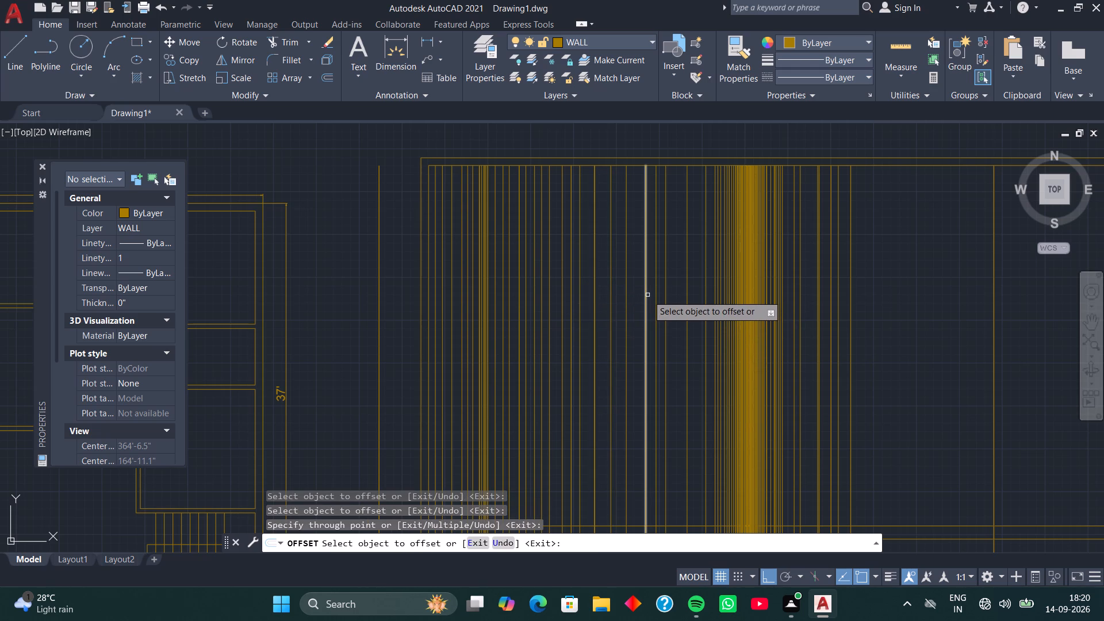
Offset two lines within the band's sparse middle area, one leftward toward the left group and one rightward toward the densest cluster.
{"action": "left_click", "coordinate": [615, 291]}
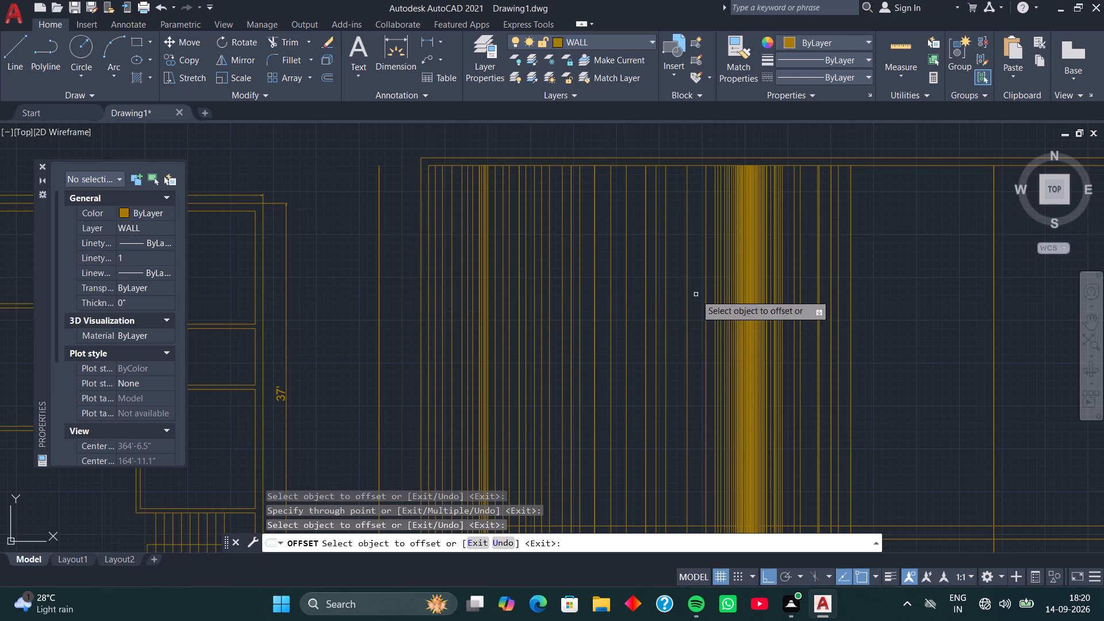
{"action": "left_click", "coordinate": [696, 293]}
{"action": "left_click", "coordinate": [565, 287]}
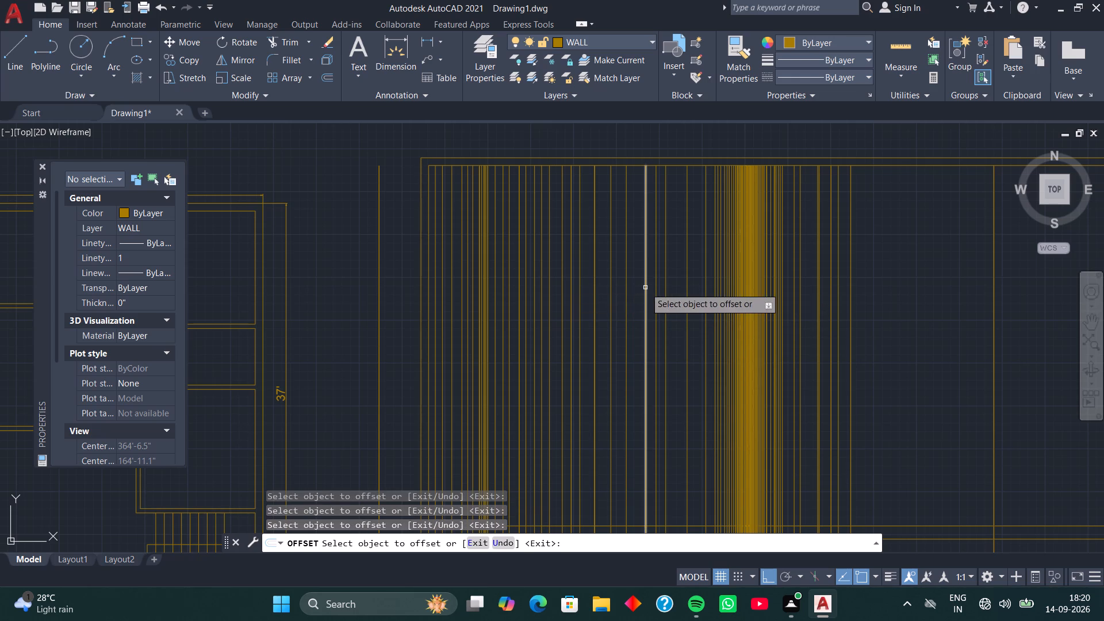
{"action": "left_click", "coordinate": [645, 287]}
{"action": "left_click", "coordinate": [574, 301]}
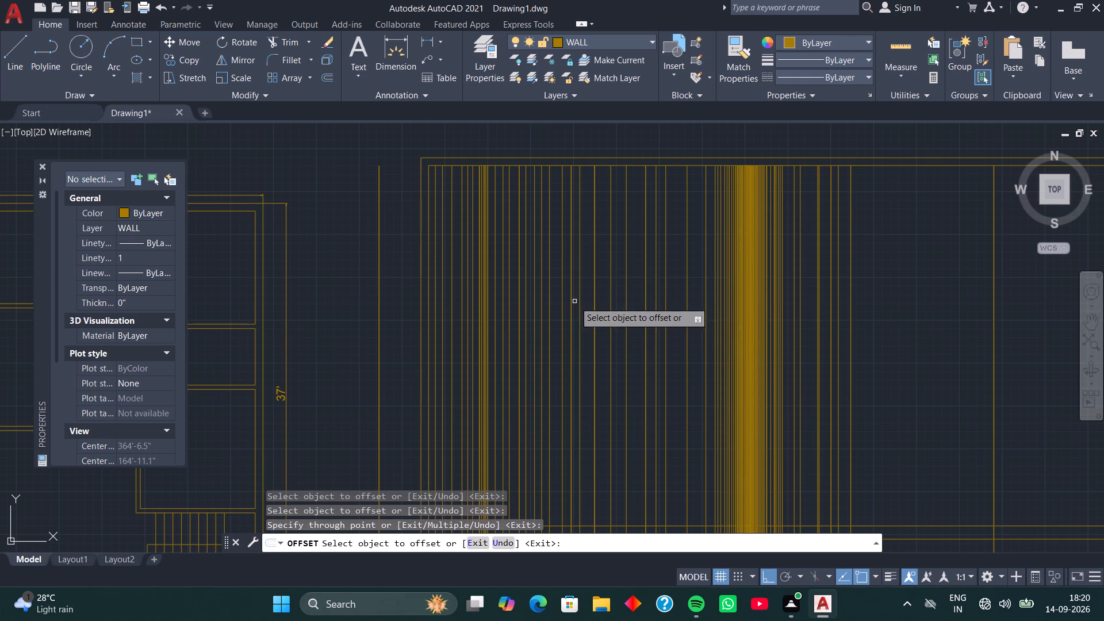
{"action": "left_click", "coordinate": [661, 299]}
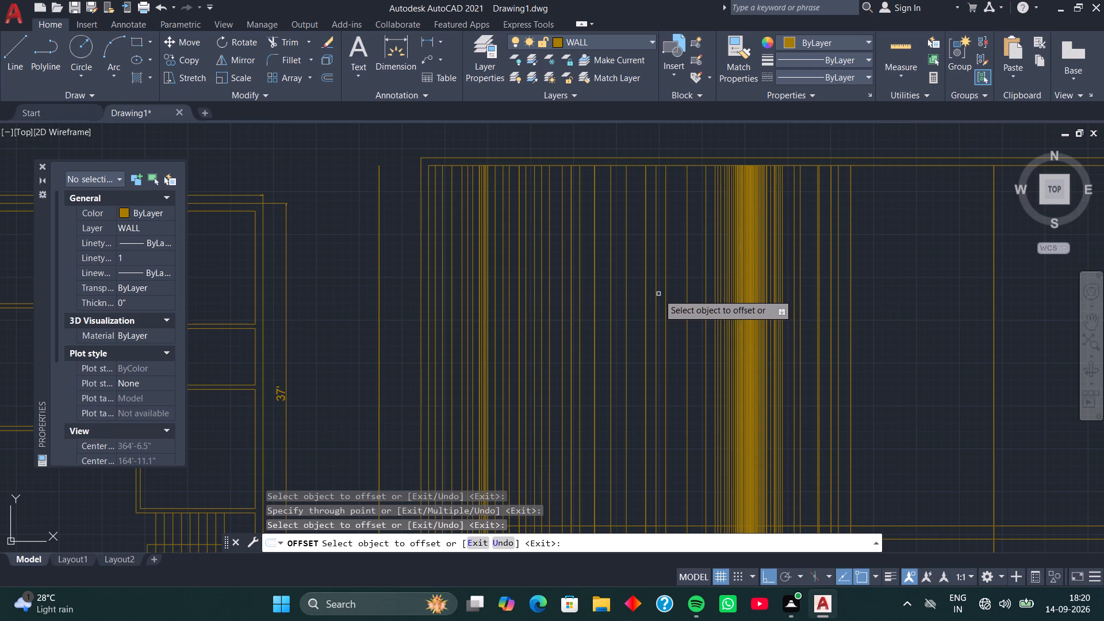
{"action": "left_click", "coordinate": [595, 301]}
{"action": "left_click", "coordinate": [681, 294]}
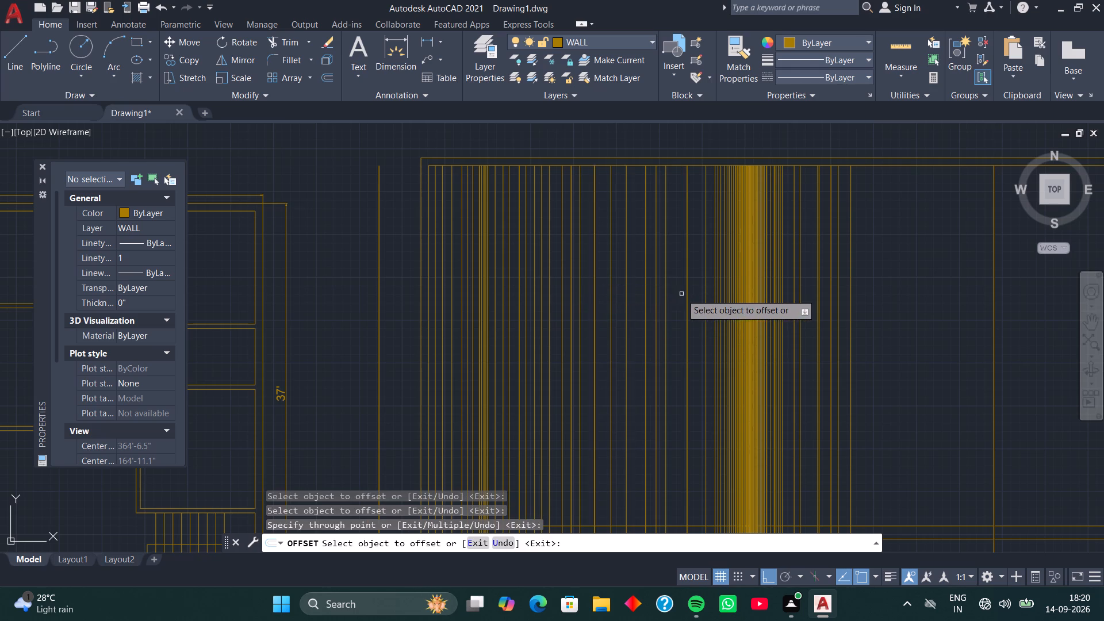
Offset a line from the band's sparse middle area about 6'-8" rightward into the near edge of the densest cluster.
{"action": "left_click", "coordinate": [649, 302]}
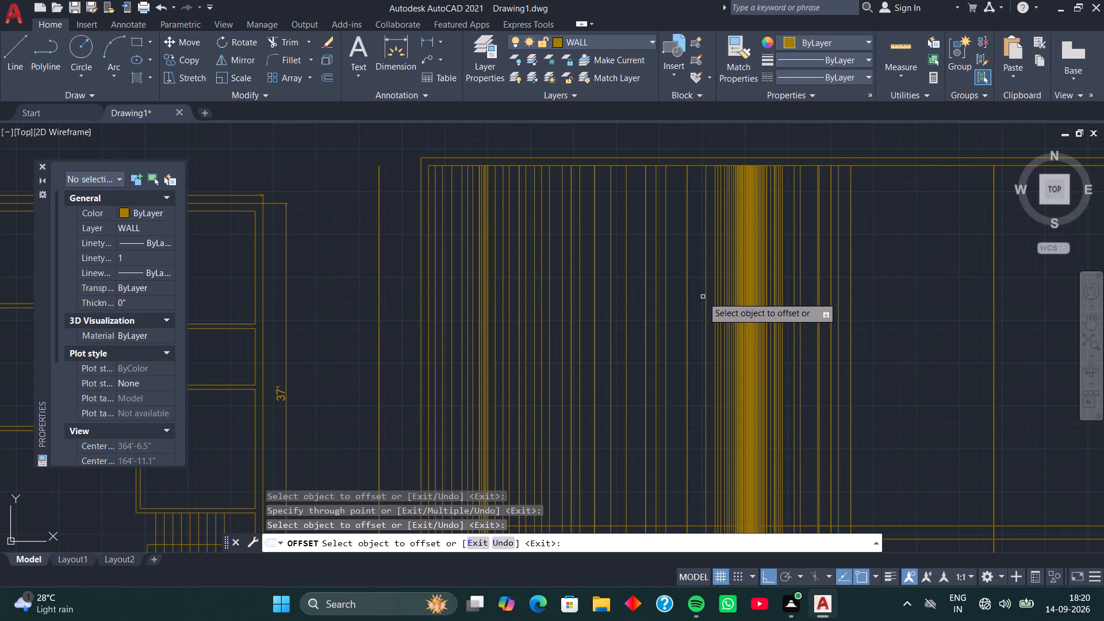
{"action": "left_click", "coordinate": [703, 296]}
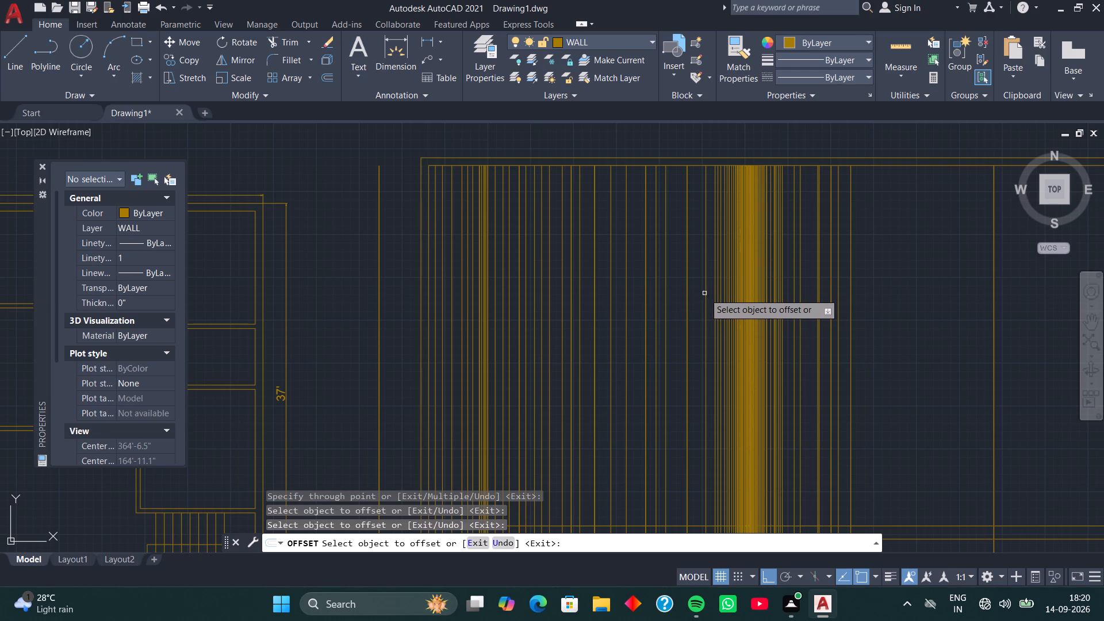
{"action": "left_click", "coordinate": [658, 305]}
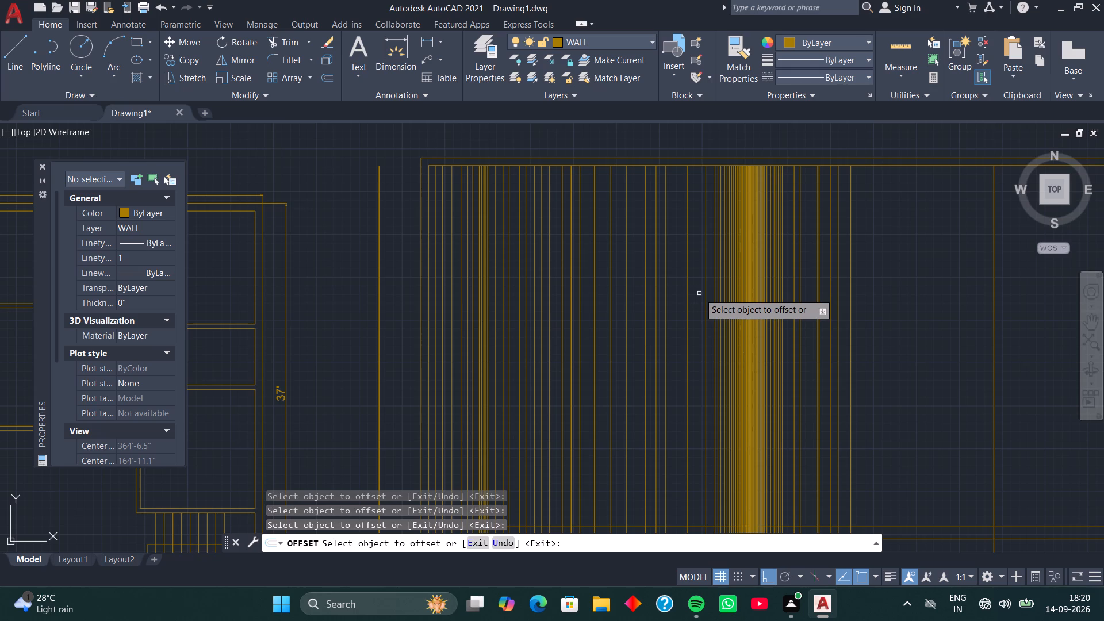
{"action": "left_click", "coordinate": [690, 296]}
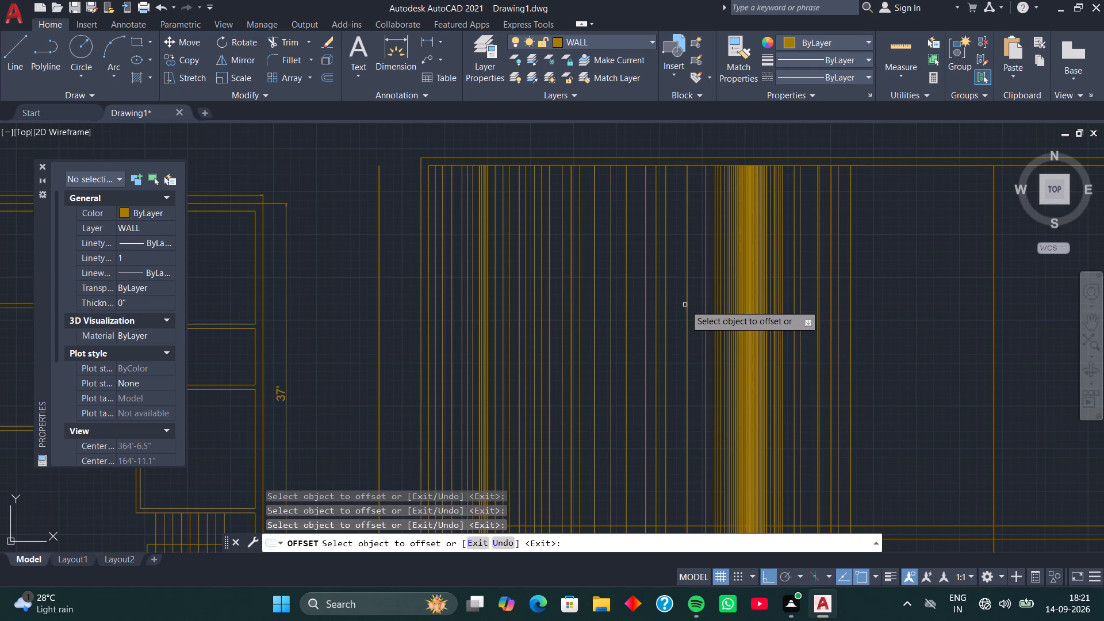
{"action": "left_click", "coordinate": [655, 316]}
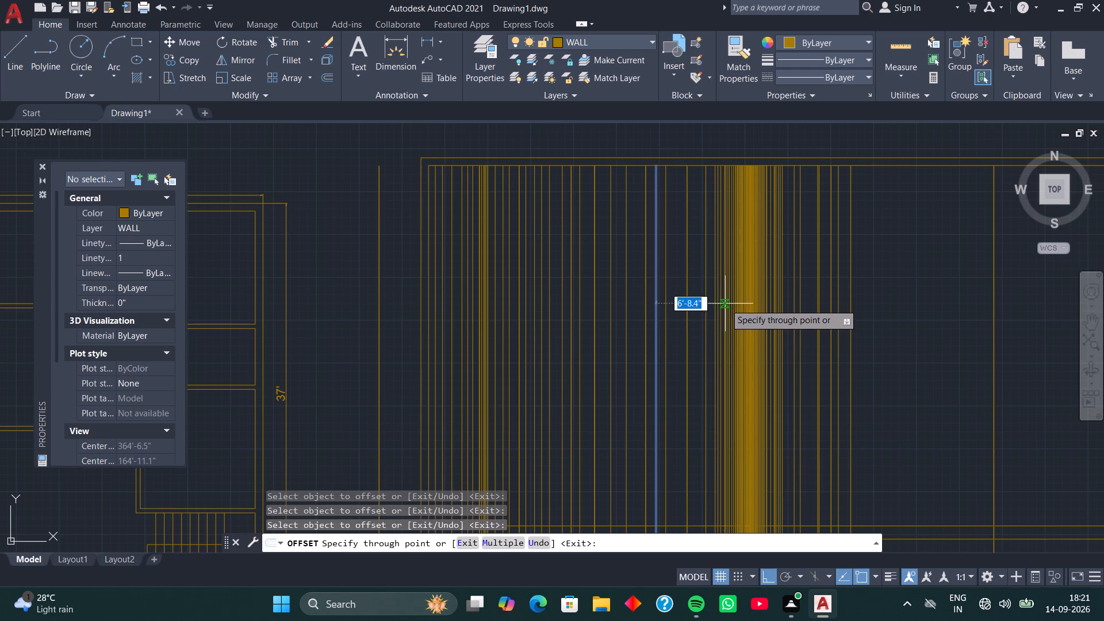
{"action": "left_click", "coordinate": [725, 304]}
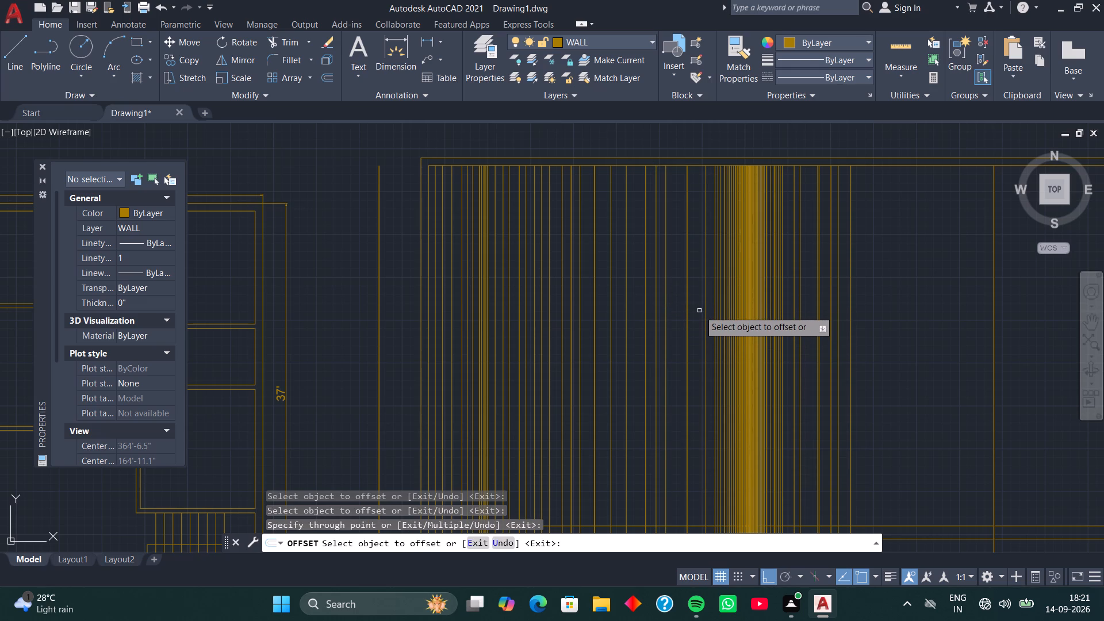
Offset two lines leftward, one from before the densest cluster into the sparse area and one about 1'-6" from beyond it into the cluster.
{"action": "left_click", "coordinate": [699, 332]}
{"action": "left_click", "coordinate": [714, 323]}
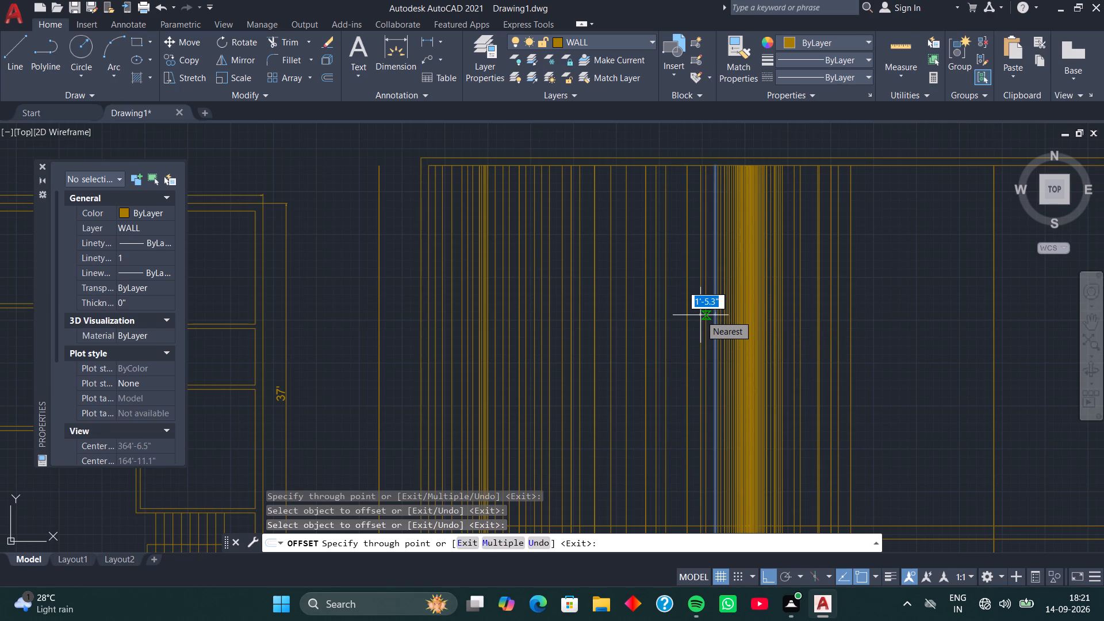
{"action": "left_click", "coordinate": [643, 326]}
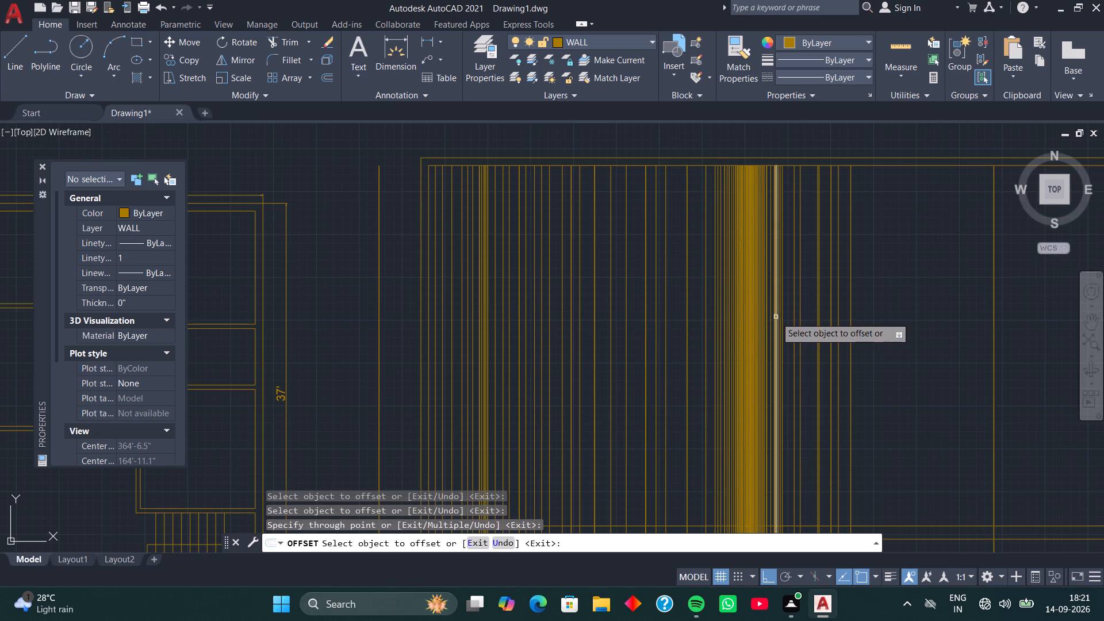
{"action": "left_click", "coordinate": [776, 317]}
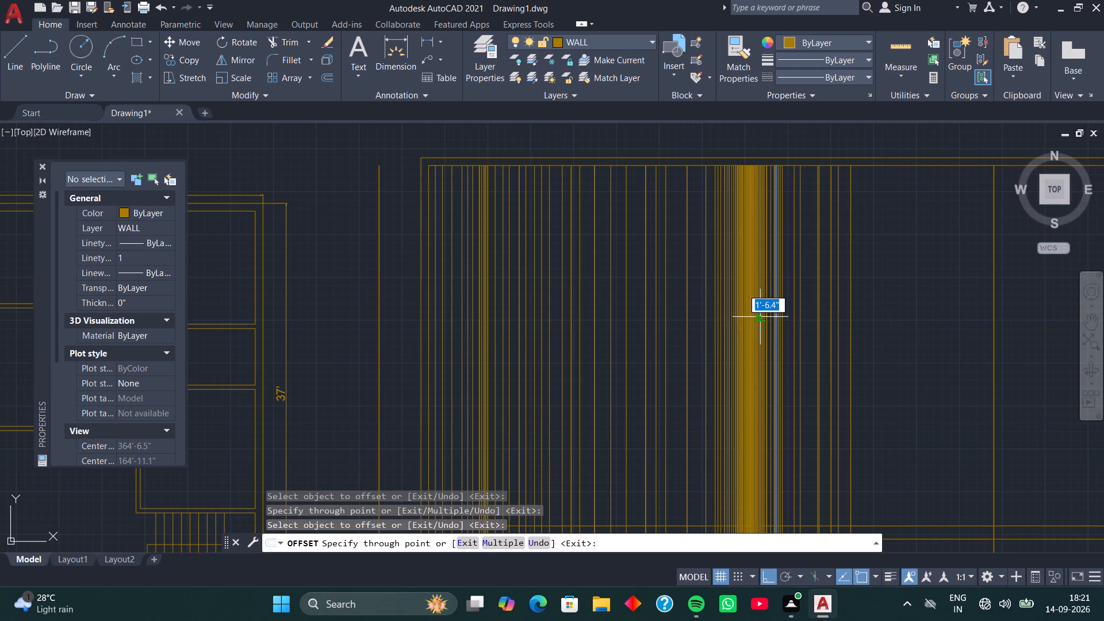
{"action": "left_click", "coordinate": [762, 322]}
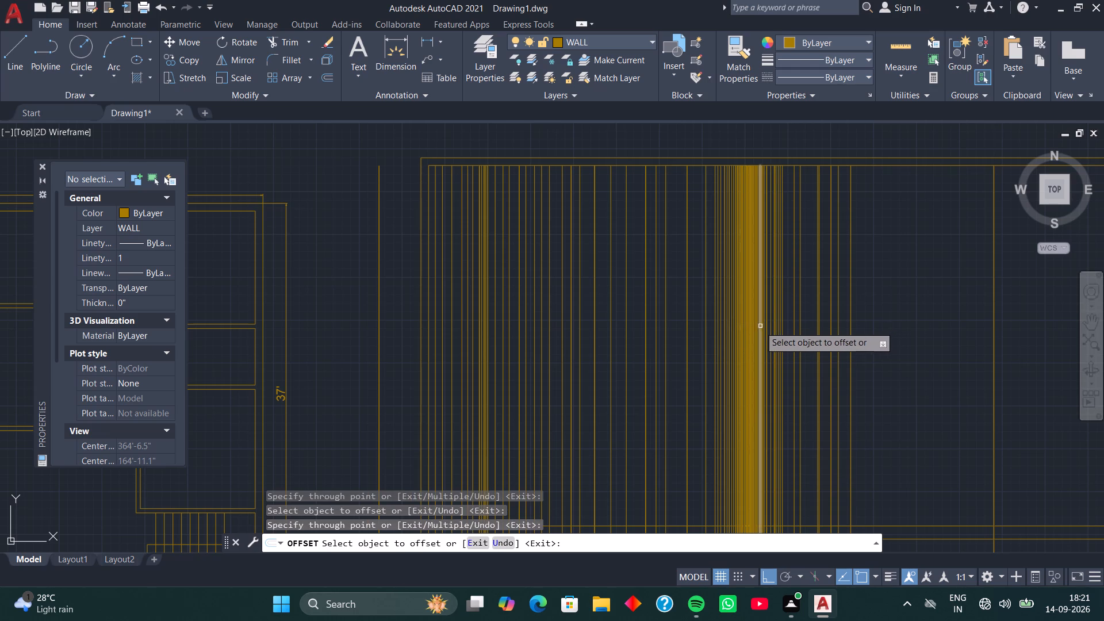
Offset four lines from the densest cluster and its right edge rightward into the wide gap before the far separate line.
{"action": "left_click", "coordinate": [890, 304]}
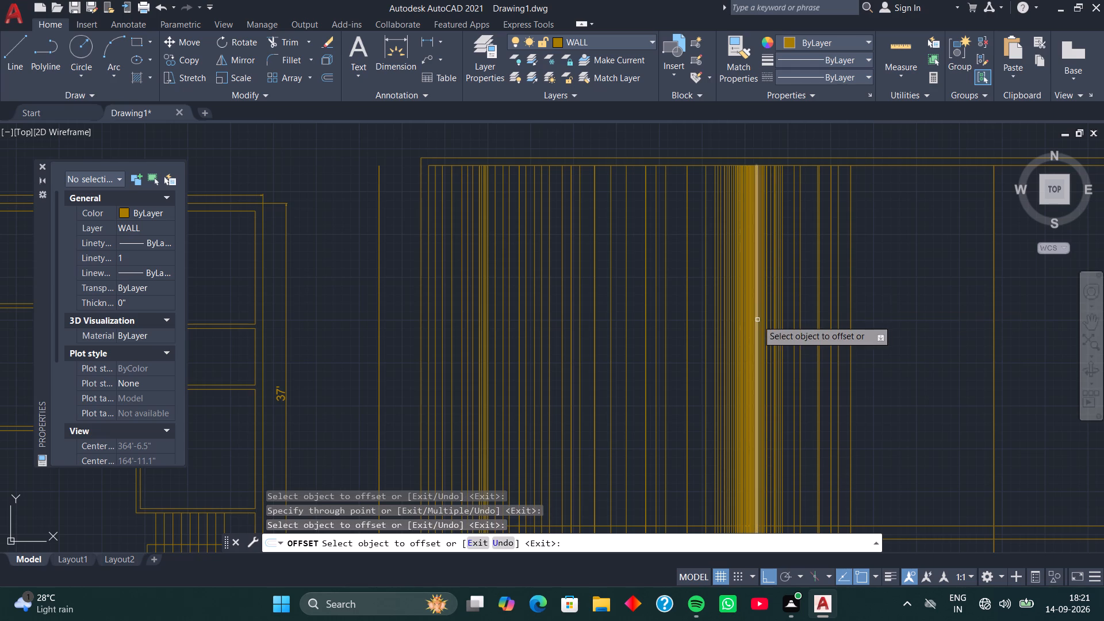
{"action": "left_click", "coordinate": [757, 320]}
{"action": "left_click", "coordinate": [926, 301]}
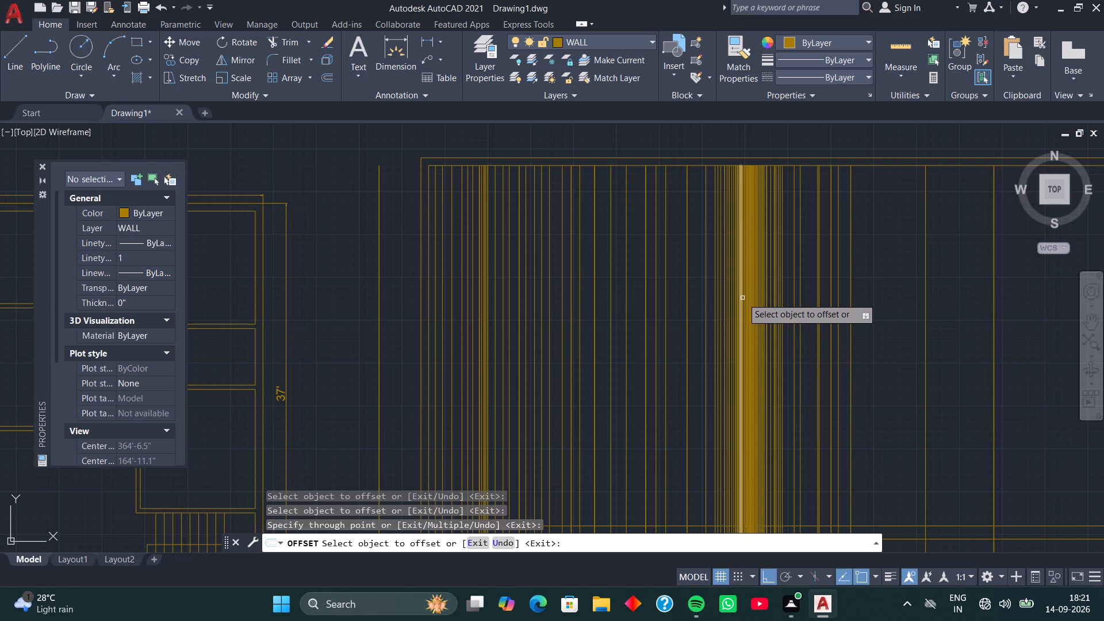
{"action": "left_click", "coordinate": [750, 305]}
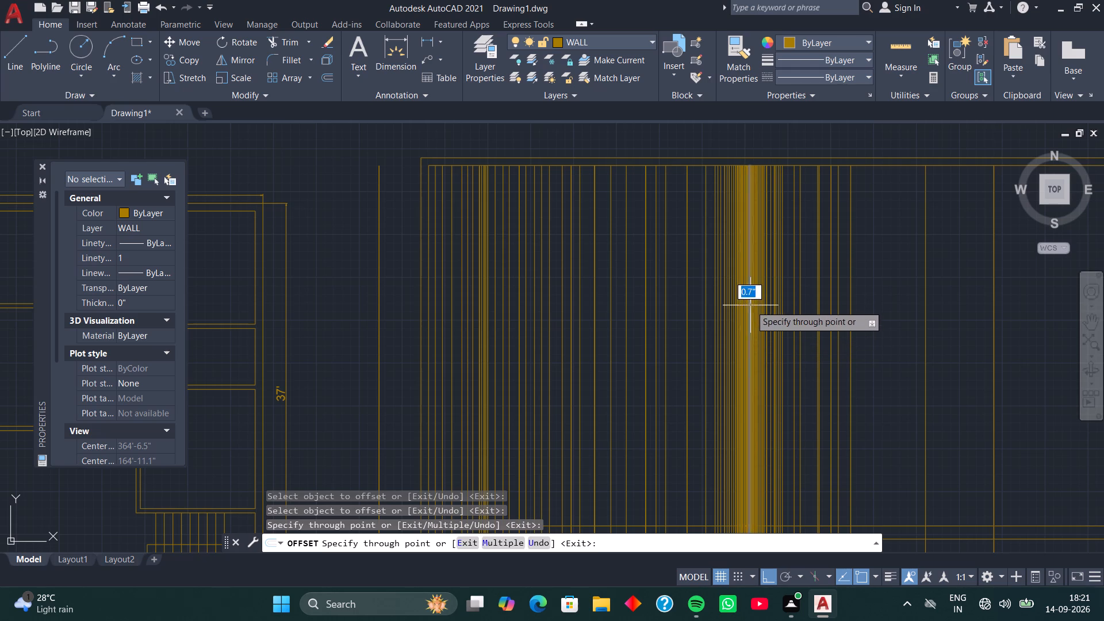
{"action": "left_click", "coordinate": [887, 284]}
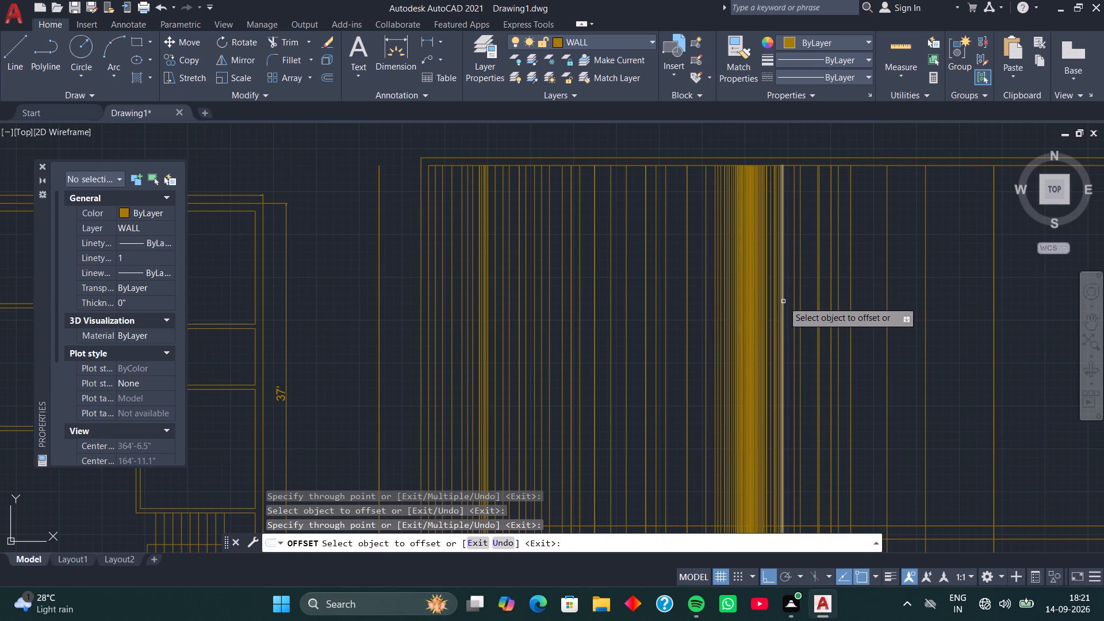
{"action": "left_click", "coordinate": [760, 306]}
{"action": "left_click", "coordinate": [861, 285]}
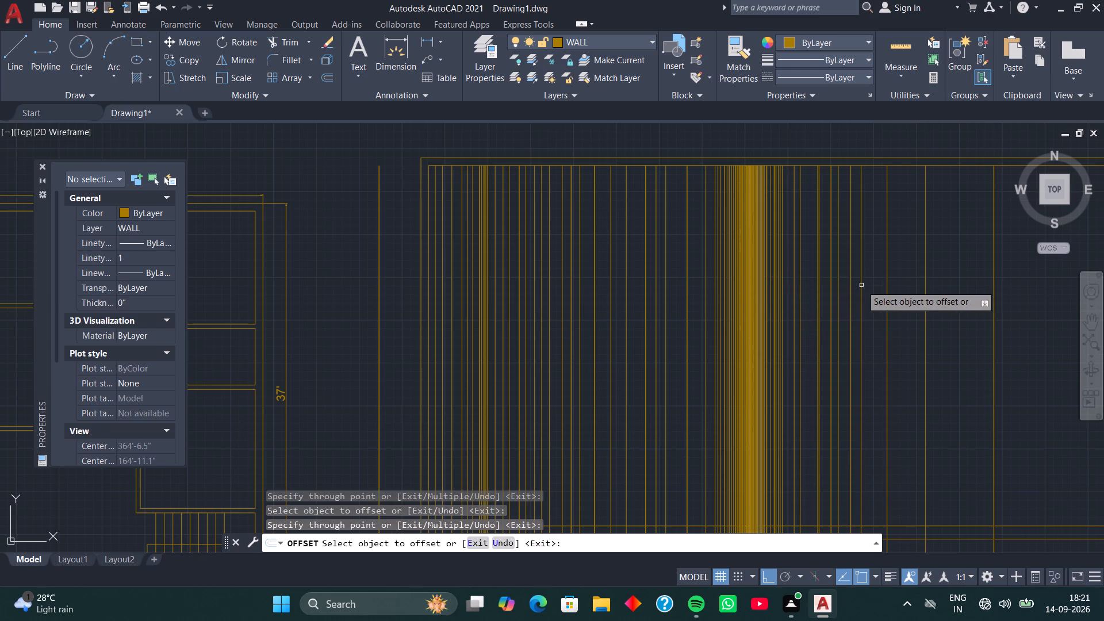
{"action": "left_click", "coordinate": [769, 290]}
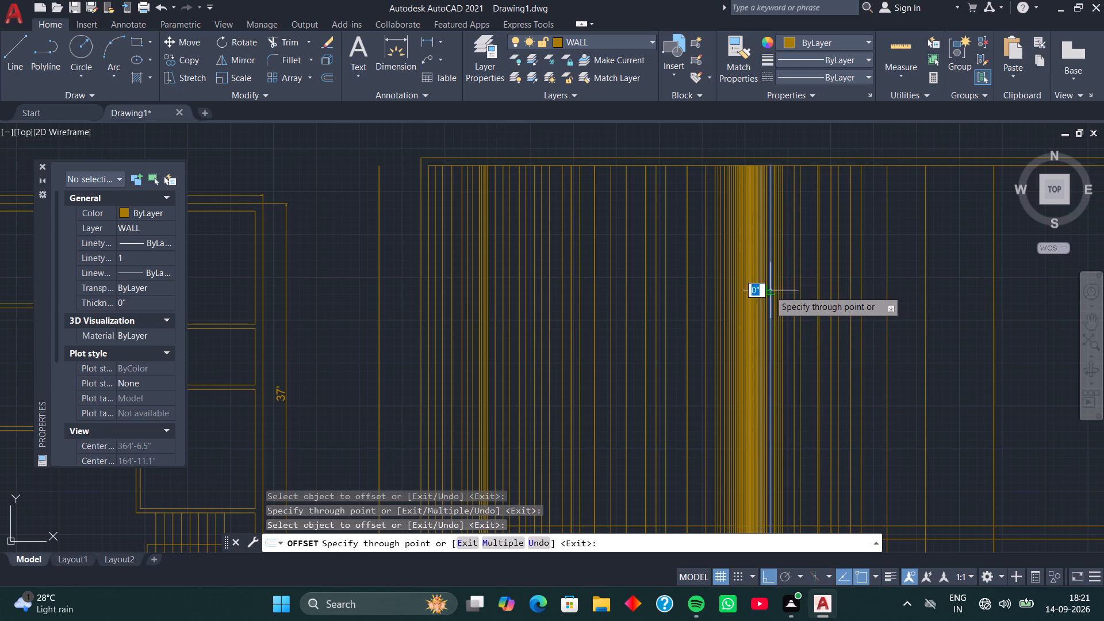
{"action": "left_click", "coordinate": [894, 278]}
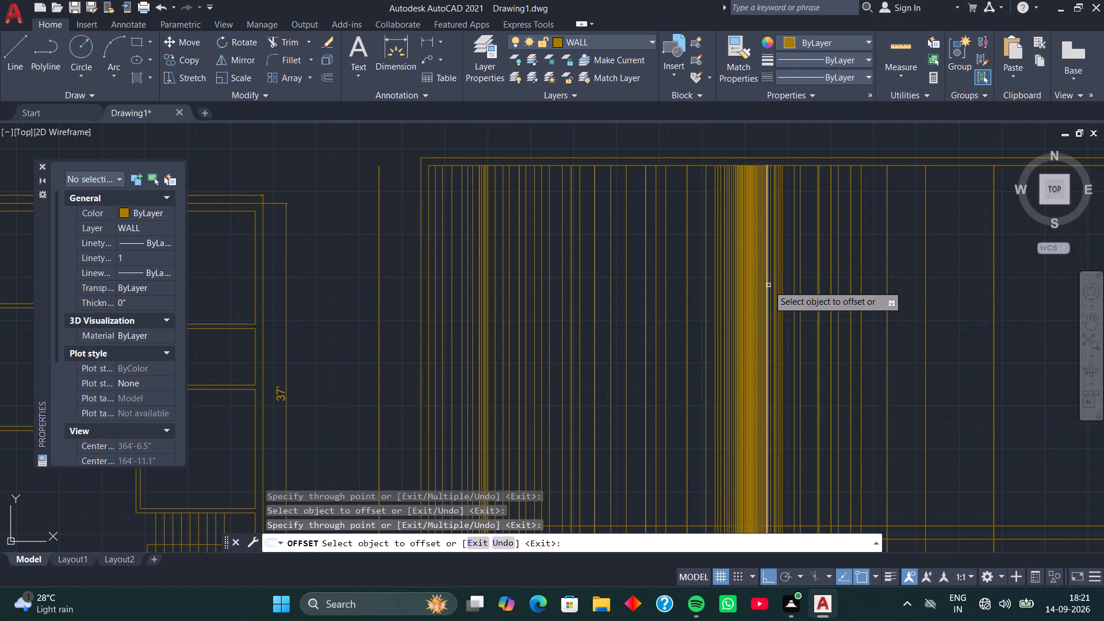
Offset two more lines from the densest cluster rightward, into the remaining gap just before the far separate line.
{"action": "left_click_drag", "start_coordinate": [768, 285], "coordinate": [808, 285]}
{"action": "left_click", "coordinate": [941, 275]}
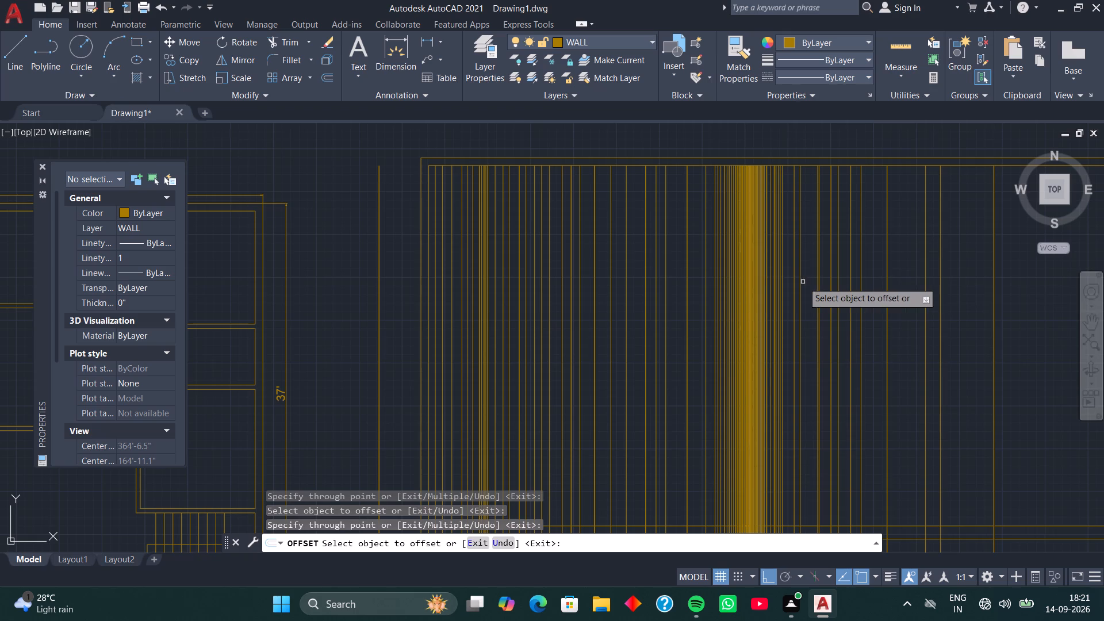
{"action": "left_click_drag", "start_coordinate": [739, 288], "coordinate": [799, 285]}
{"action": "left_click", "coordinate": [959, 273]}
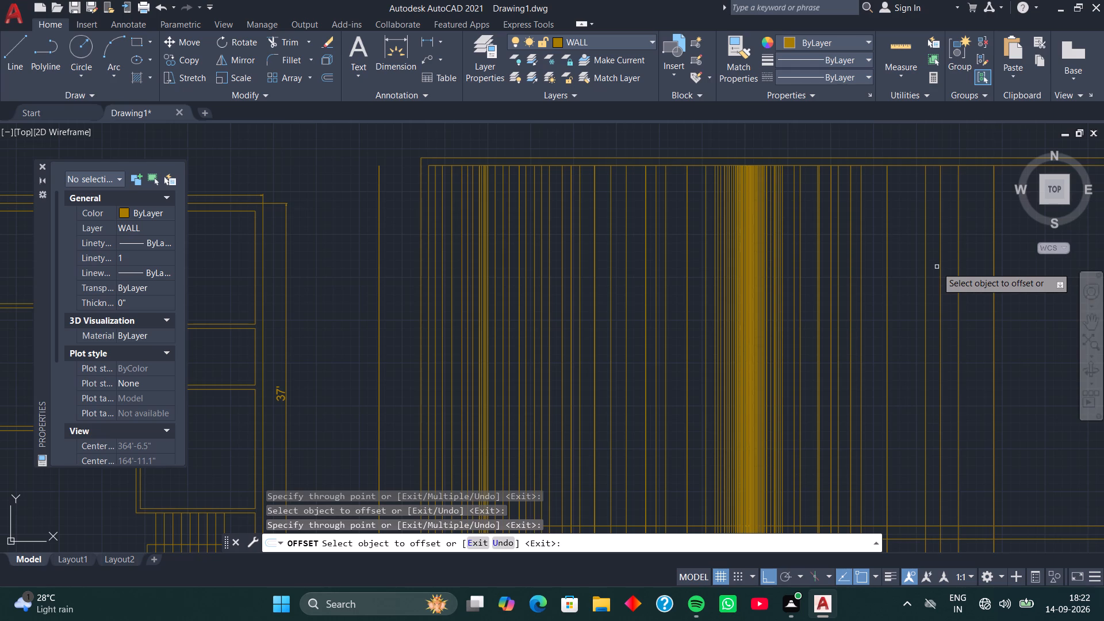
Offset three densest-cluster lines rightward: two among the lines beyond the cluster, one of them about 7'-8" away, and one just past its edge.
{"action": "left_click", "coordinate": [937, 267]}
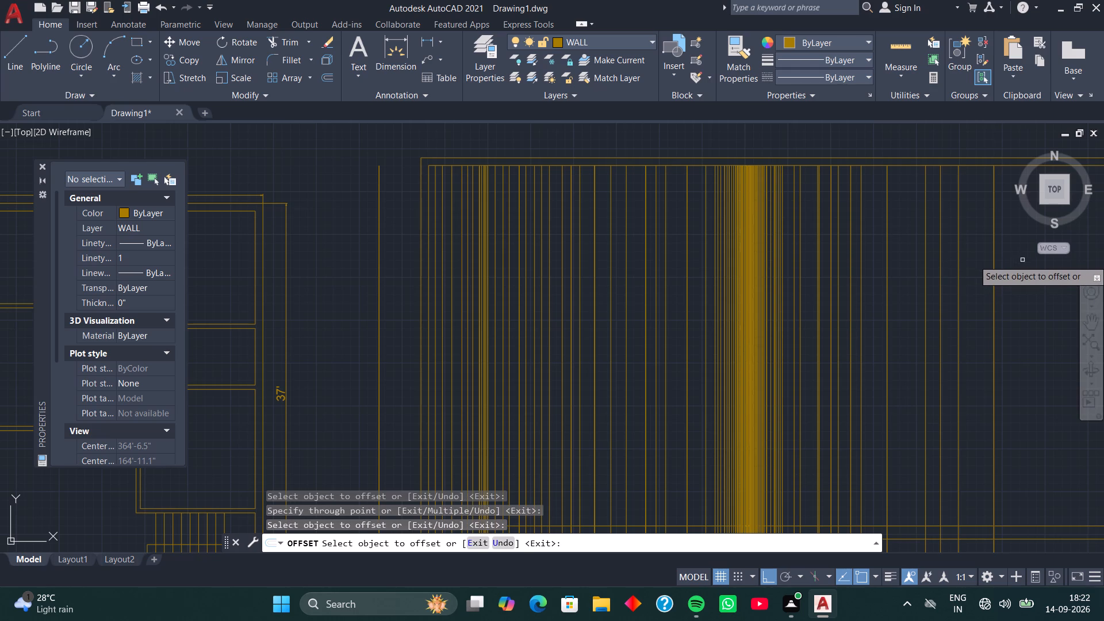
{"action": "left_click", "coordinate": [758, 263]}
{"action": "left_click_drag", "start_coordinate": [845, 260], "coordinate": [854, 260]}
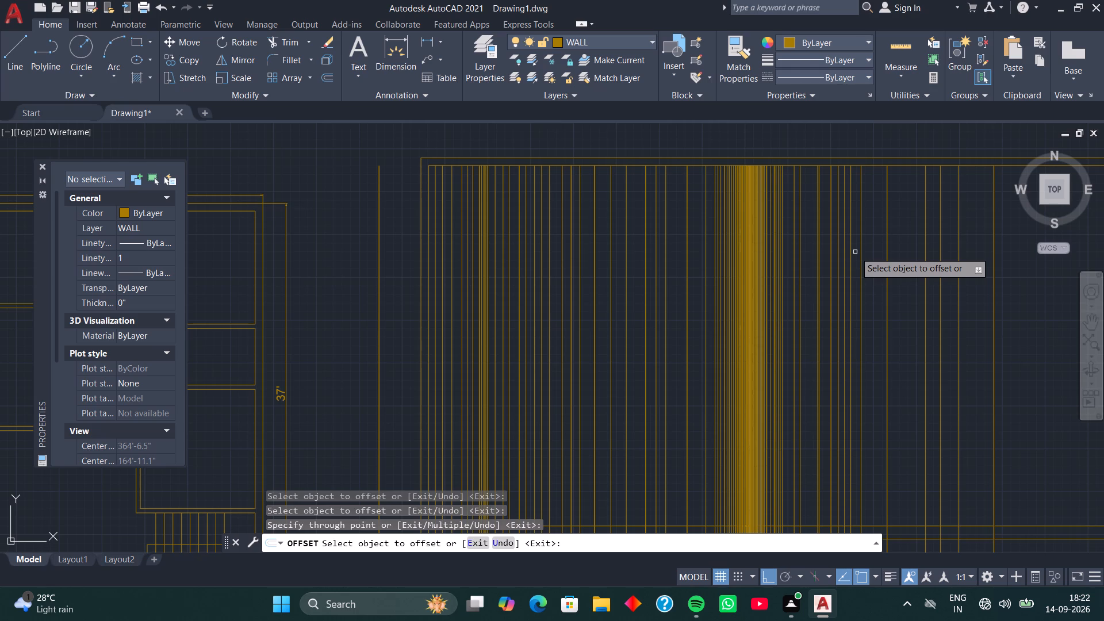
{"action": "left_click", "coordinate": [855, 252]}
{"action": "left_click_drag", "start_coordinate": [935, 247], "coordinate": [894, 269]}
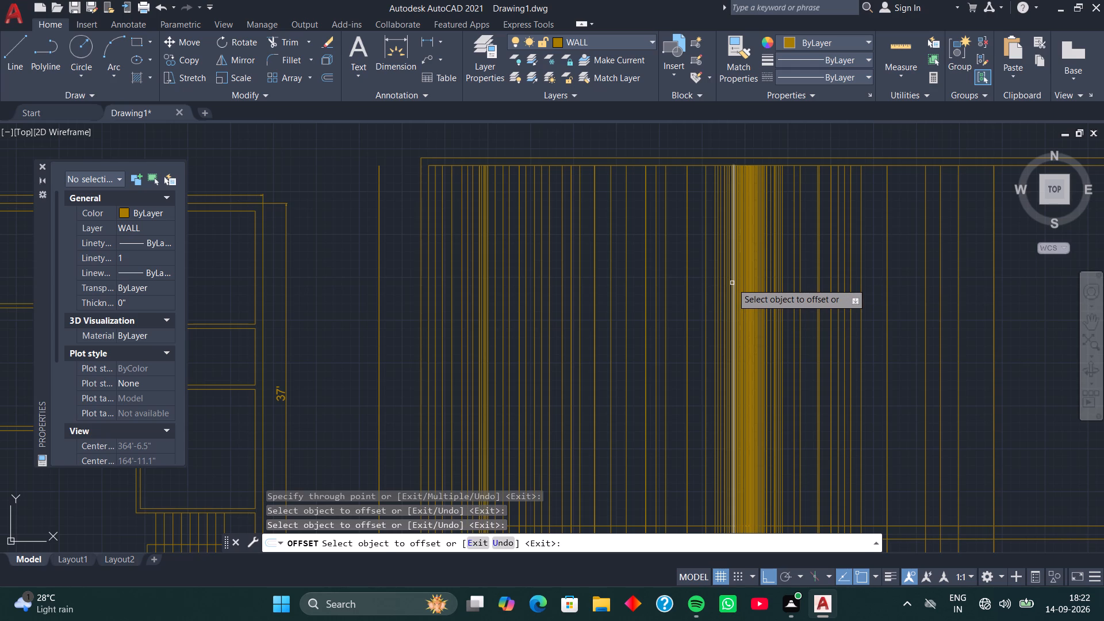
{"action": "left_click", "coordinate": [747, 269]}
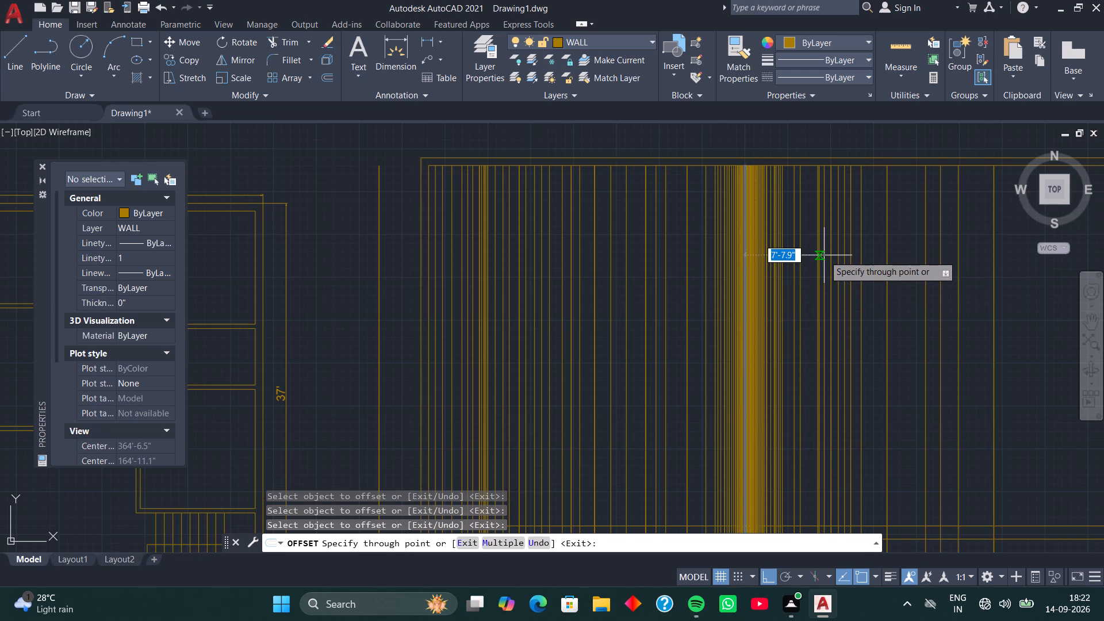
{"action": "left_click", "coordinate": [824, 255]}
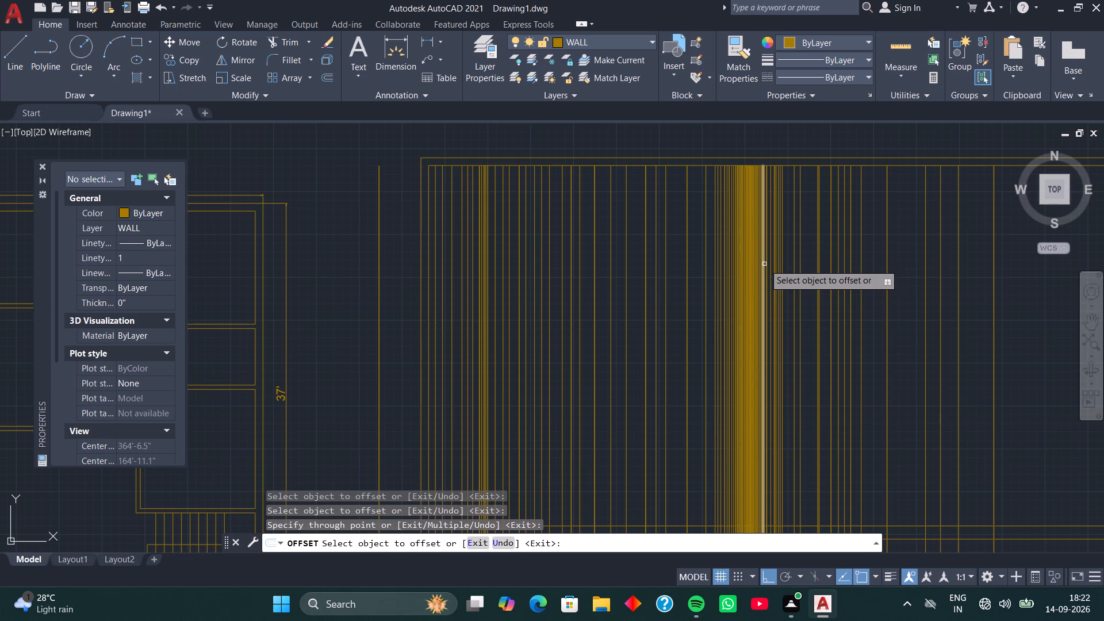
{"action": "left_click", "coordinate": [764, 264]}
{"action": "left_click", "coordinate": [777, 260]}
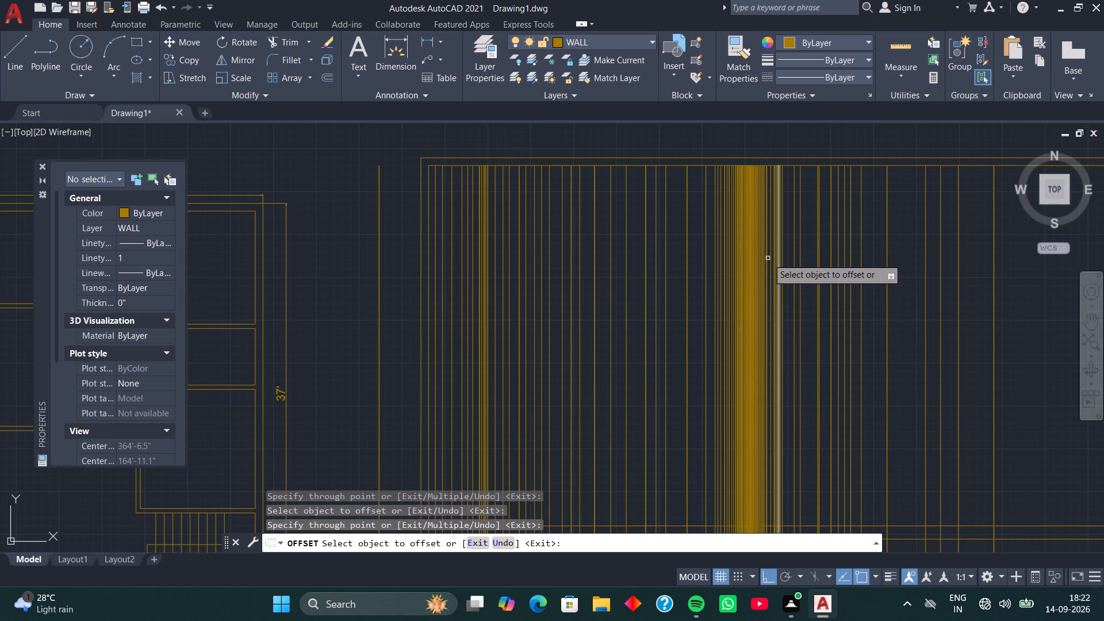
Offset a line from inside the densest cluster rightward into the last gap before the far separate line.
{"action": "left_click_drag", "start_coordinate": [750, 271], "coordinate": [758, 270]}
{"action": "left_click", "coordinate": [967, 255]}
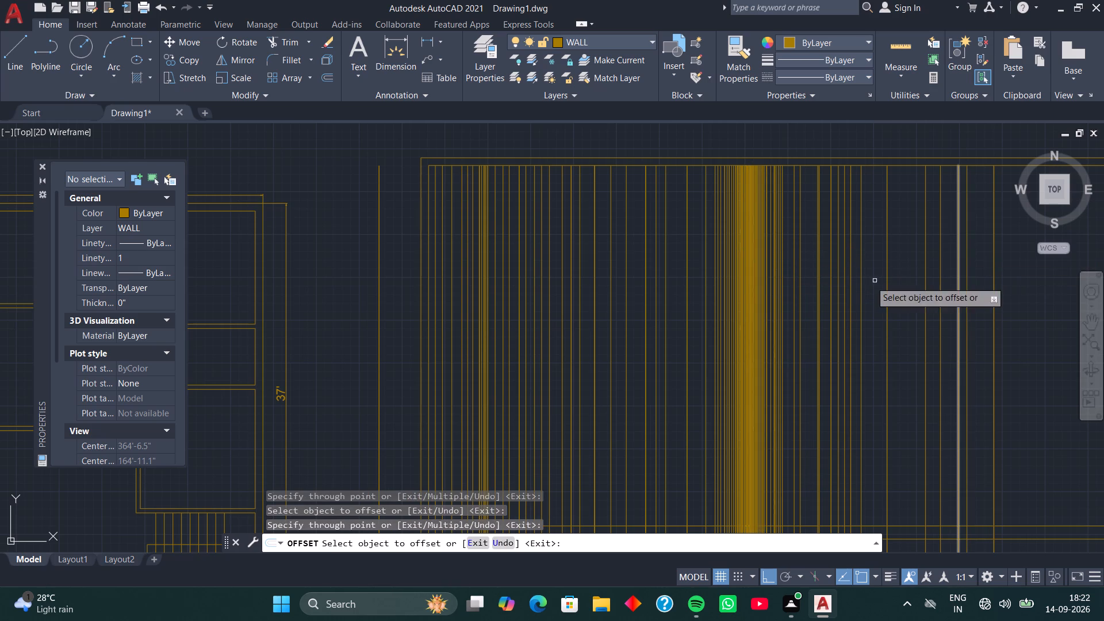
Offset a line inside the densest cluster about 8'-5" rightward, and two lines beside its right edge into the lines beyond.
{"action": "left_click", "coordinate": [752, 286]}
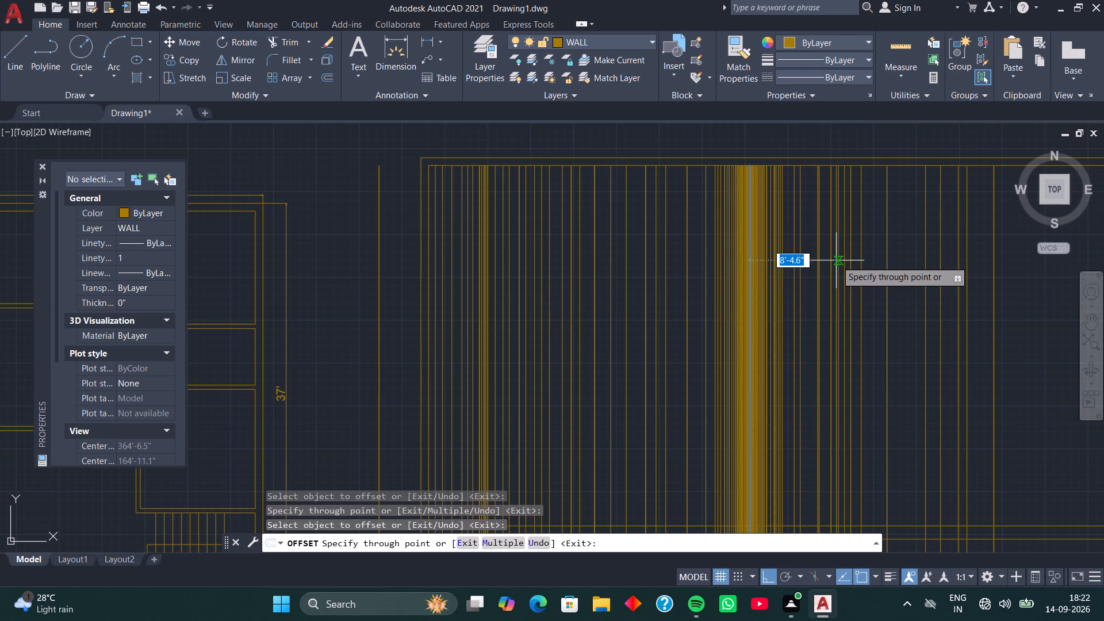
{"action": "left_click", "coordinate": [836, 260]}
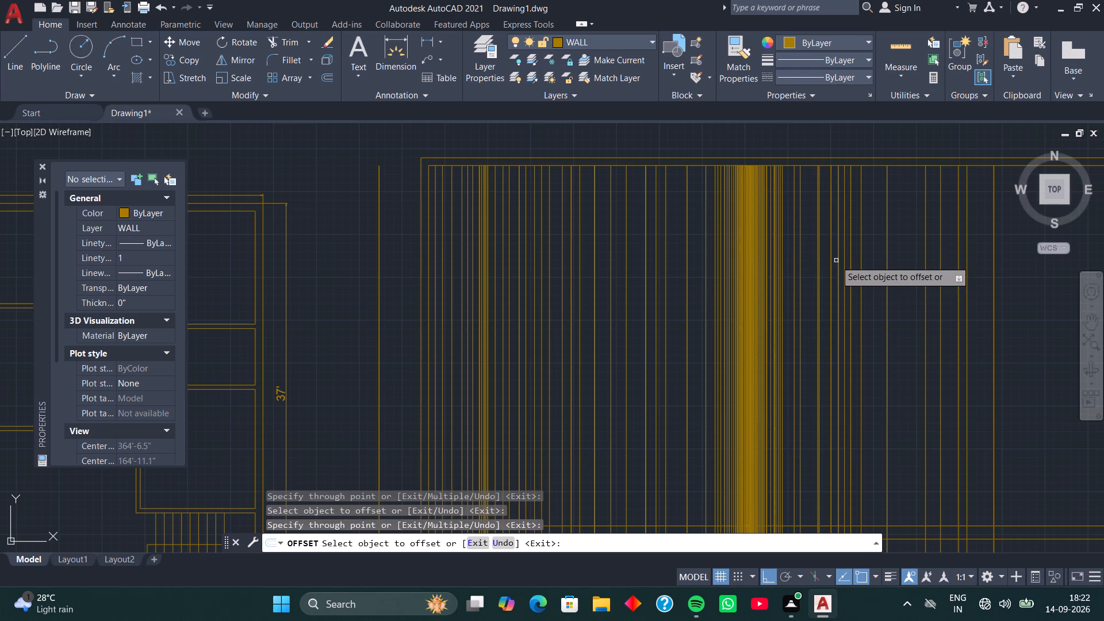
{"action": "left_click_drag", "start_coordinate": [778, 269], "coordinate": [799, 269]}
{"action": "left_click", "coordinate": [909, 267]}
{"action": "left_click_drag", "start_coordinate": [775, 278], "coordinate": [785, 277]}
{"action": "left_click", "coordinate": [839, 273]}
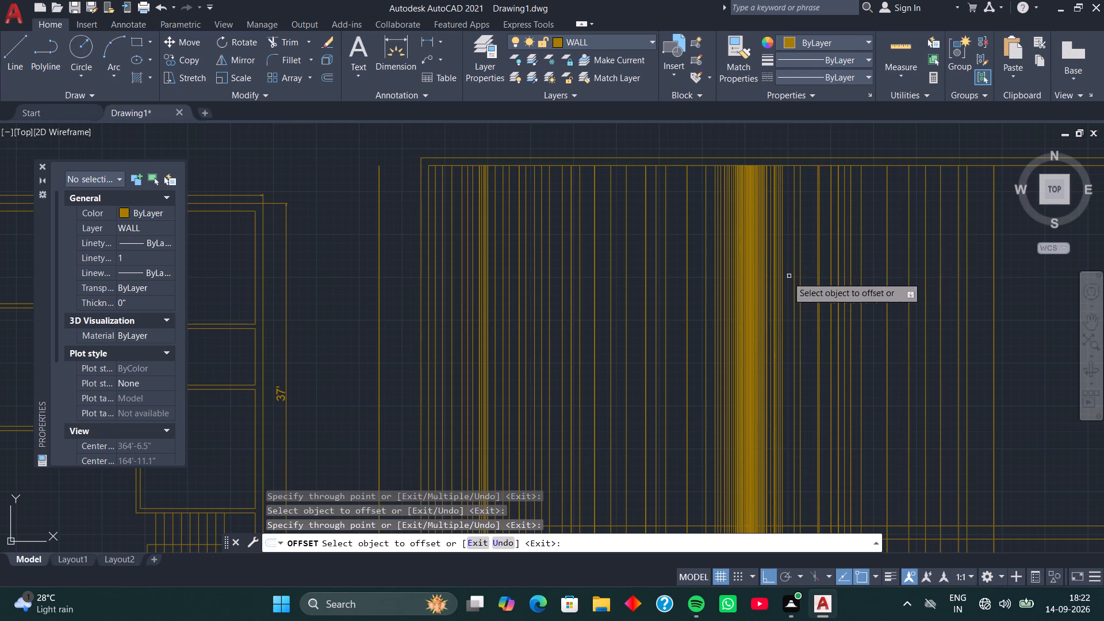
Offset a line at the densest cluster's right edge leftward to its left fringe, and one of the lines beyond the cluster rightward.
{"action": "left_click", "coordinate": [763, 282]}
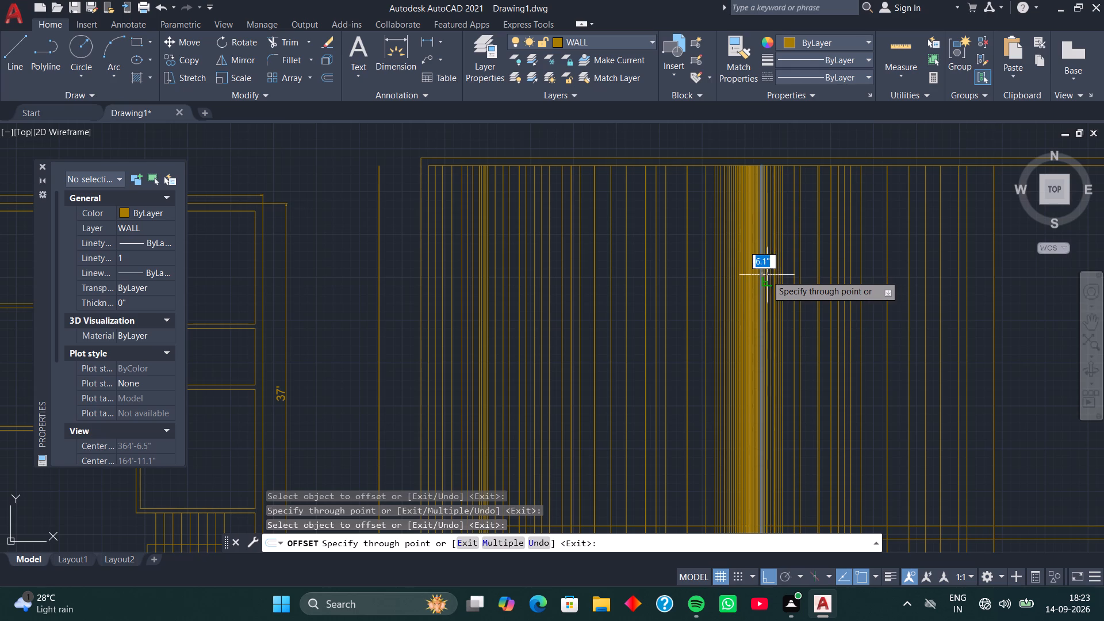
{"action": "left_click_drag", "start_coordinate": [725, 269], "coordinate": [730, 269]}
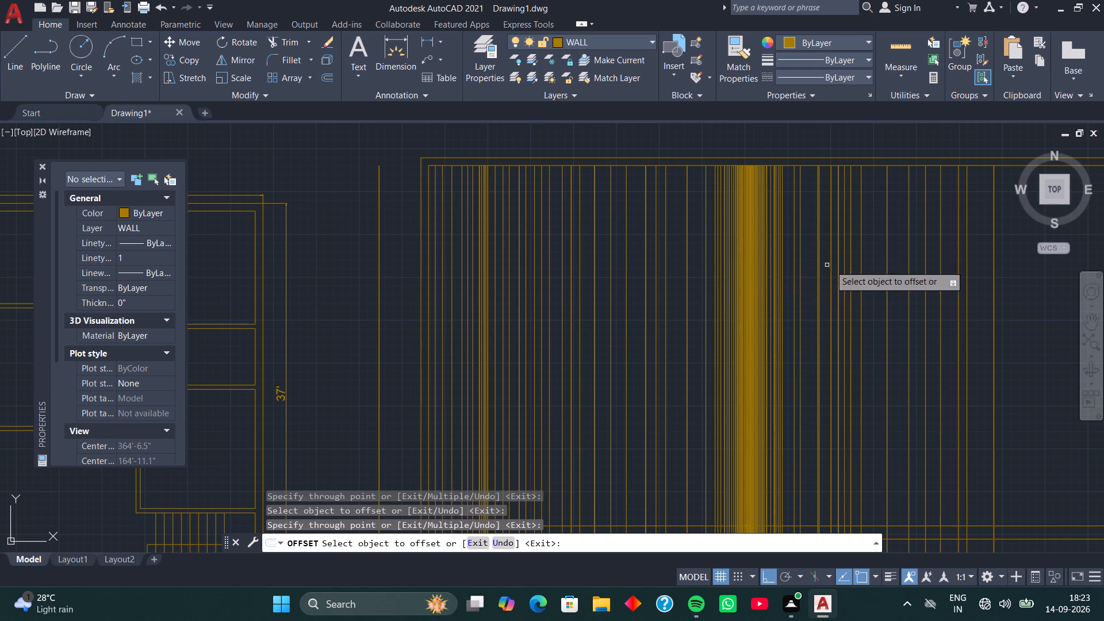
{"action": "left_click", "coordinate": [850, 262]}
{"action": "left_click", "coordinate": [871, 258]}
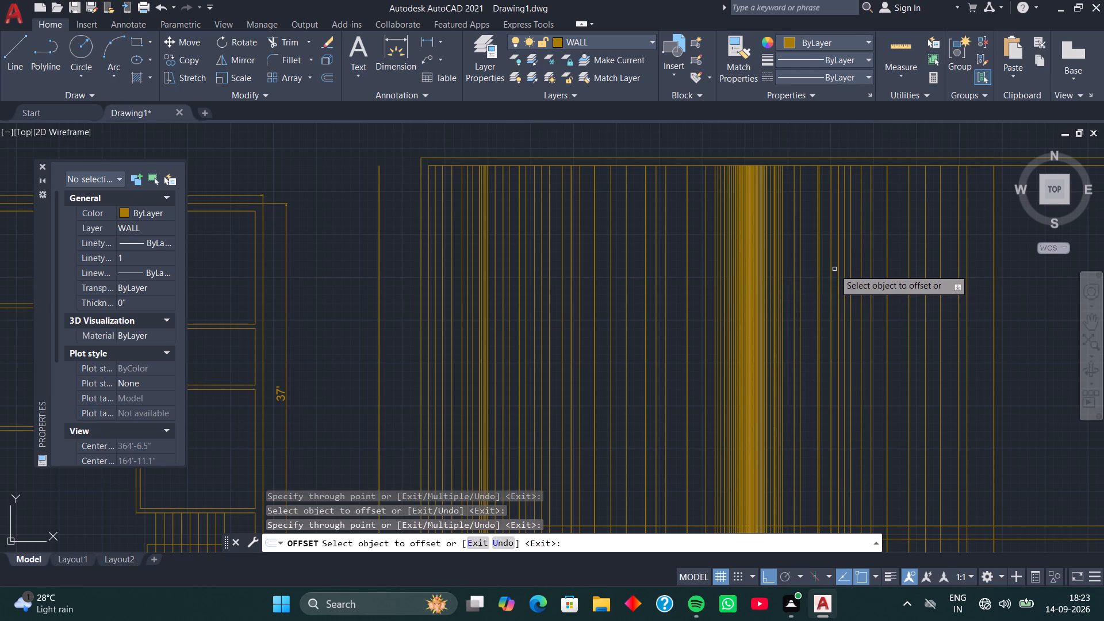
Offset three lines at and just past the densest cluster's right edge rightward by short distances, the last one about 3'-2".
{"action": "left_click", "coordinate": [791, 276]}
{"action": "left_click", "coordinate": [811, 271]}
{"action": "left_click", "coordinate": [810, 271]}
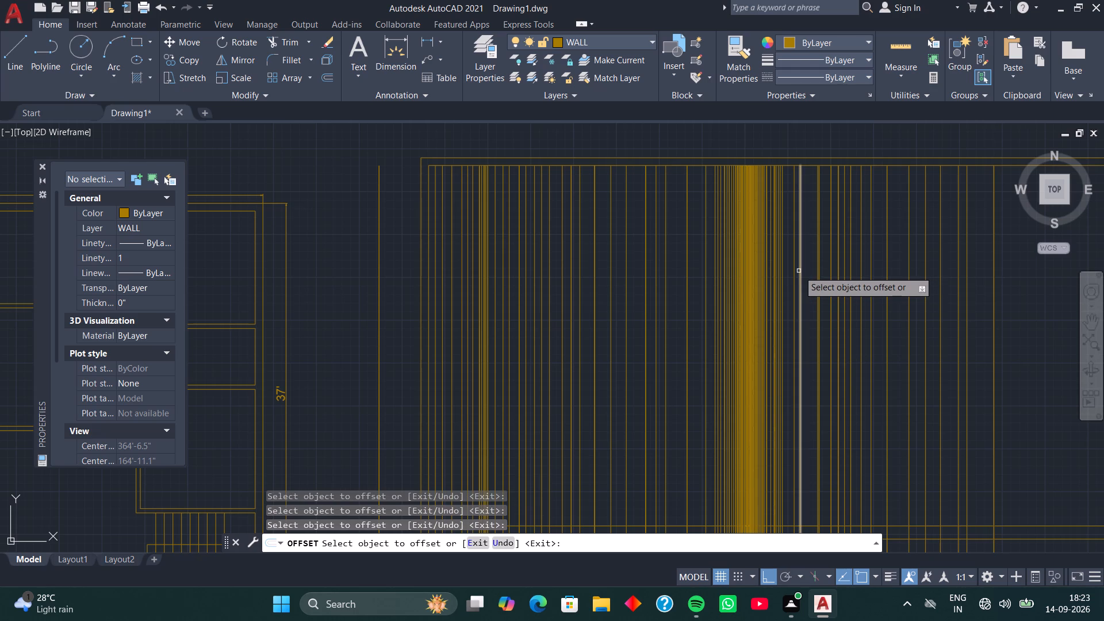
{"action": "left_click", "coordinate": [799, 271]}
{"action": "left_click", "coordinate": [811, 267]}
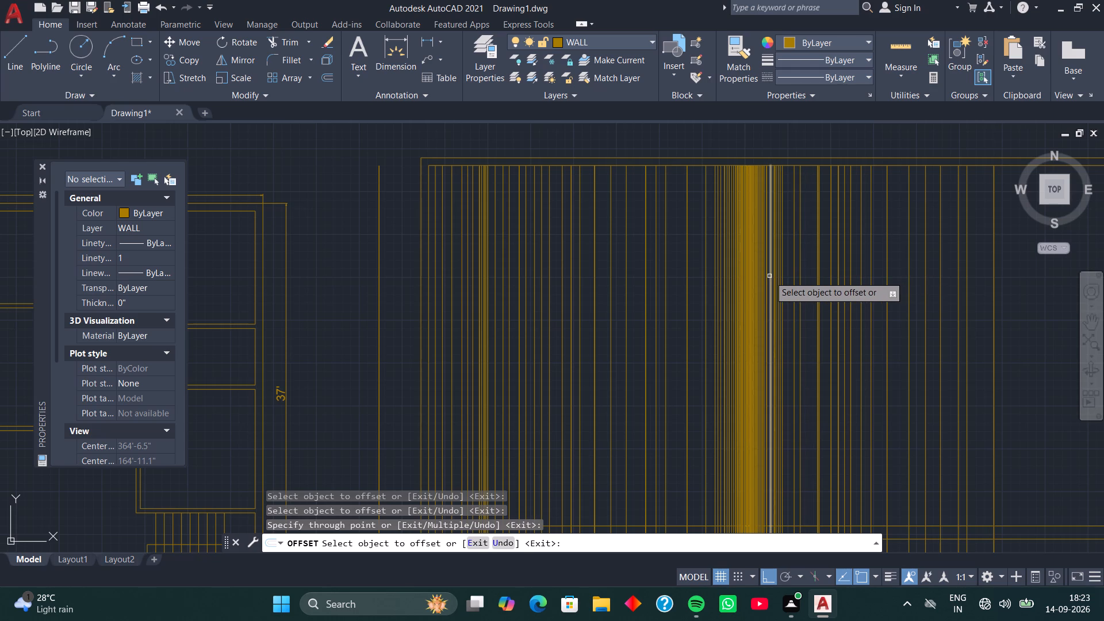
{"action": "left_click", "coordinate": [769, 276]}
{"action": "left_click", "coordinate": [787, 270]}
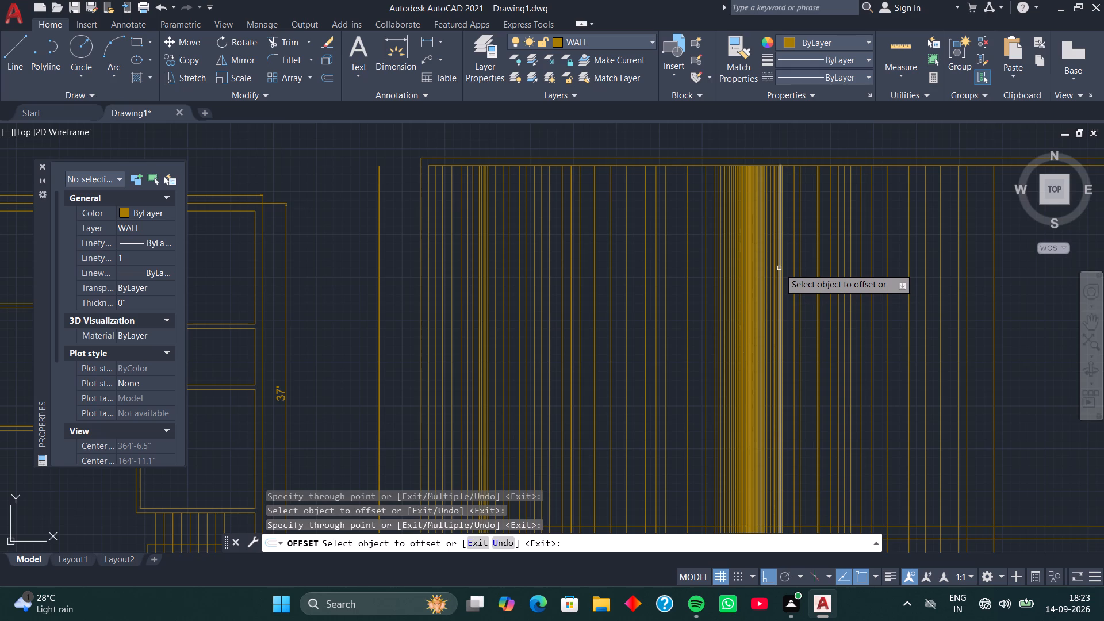
{"action": "left_click", "coordinate": [822, 264]}
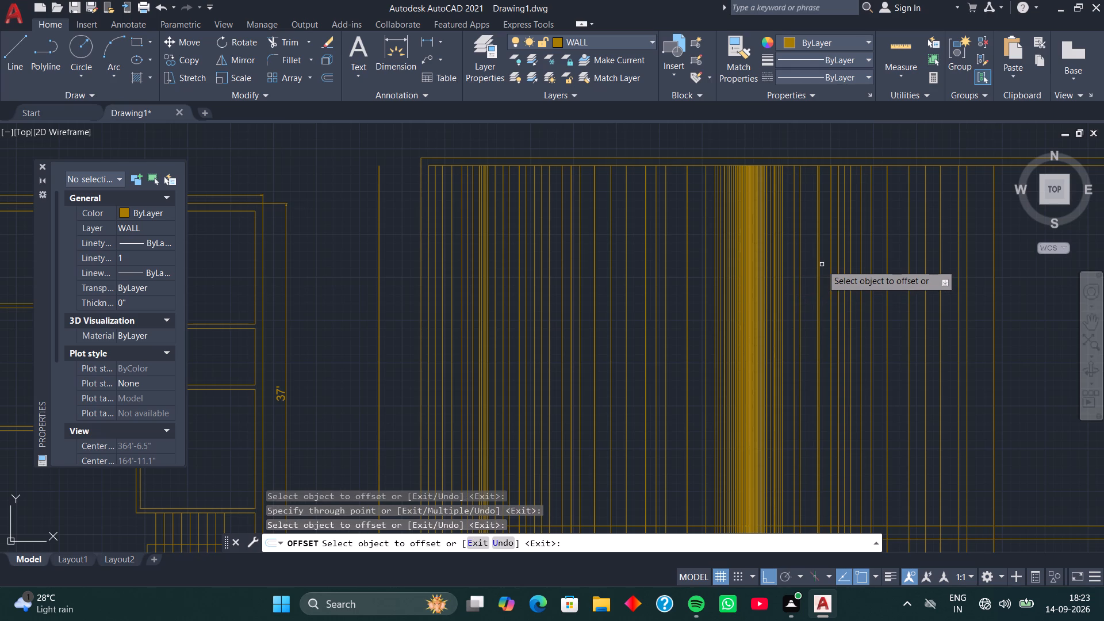
{"action": "left_click", "coordinate": [760, 275]}
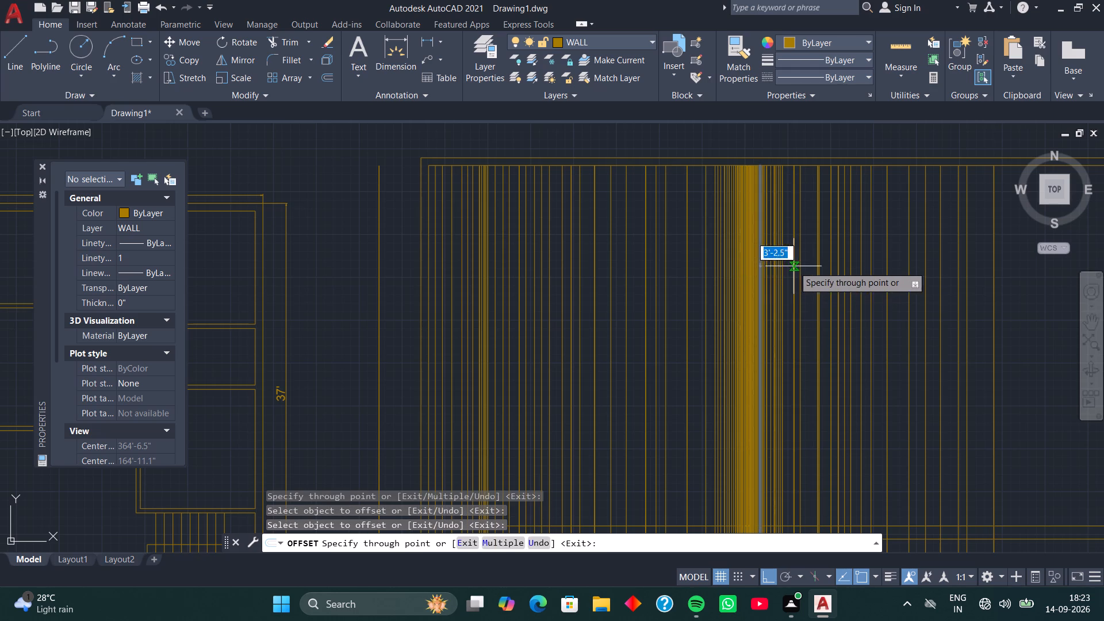
{"action": "left_click", "coordinate": [793, 266]}
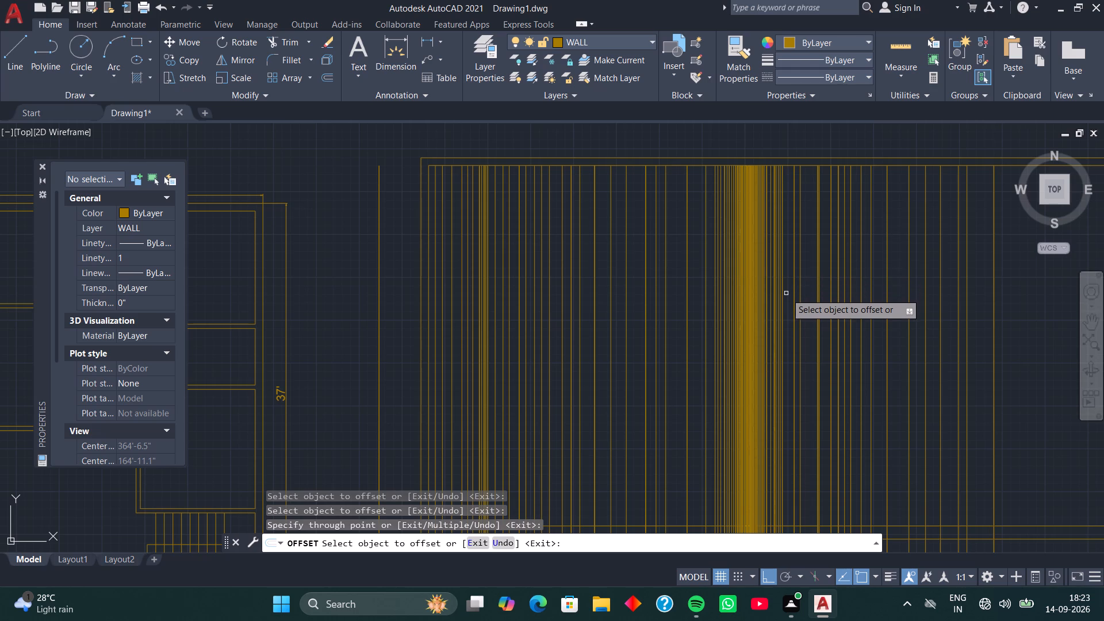
Offset a line just past the densest cluster about 25'-2" leftward, and three lines near its left fringe leftward into the sparser band.
{"action": "left_click", "coordinate": [787, 294]}
{"action": "left_click", "coordinate": [800, 278]}
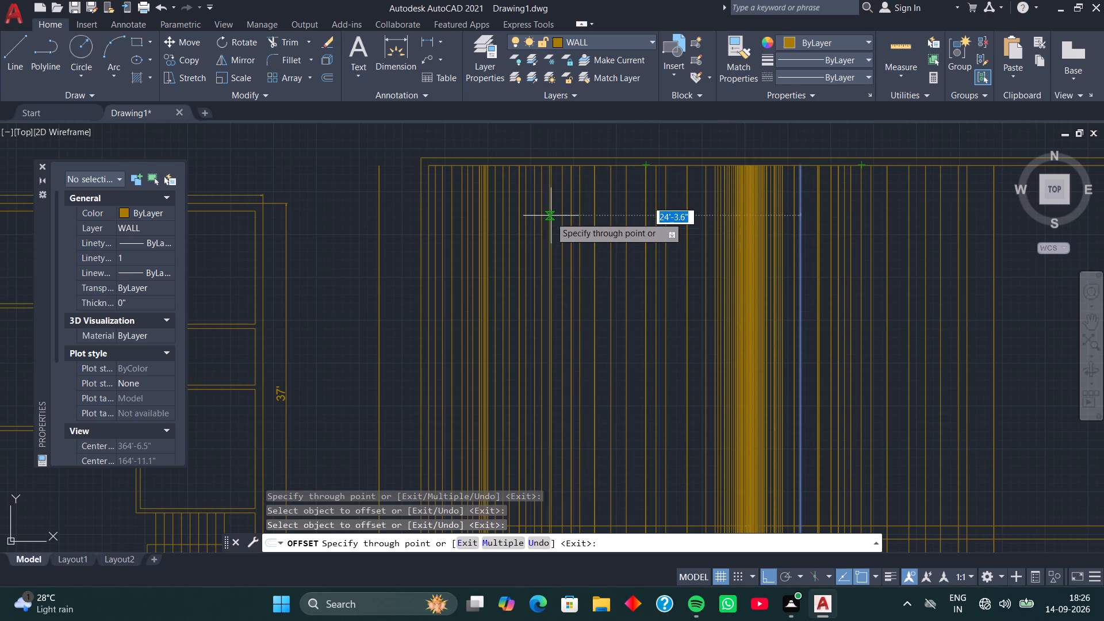
{"action": "left_click", "coordinate": [541, 283]}
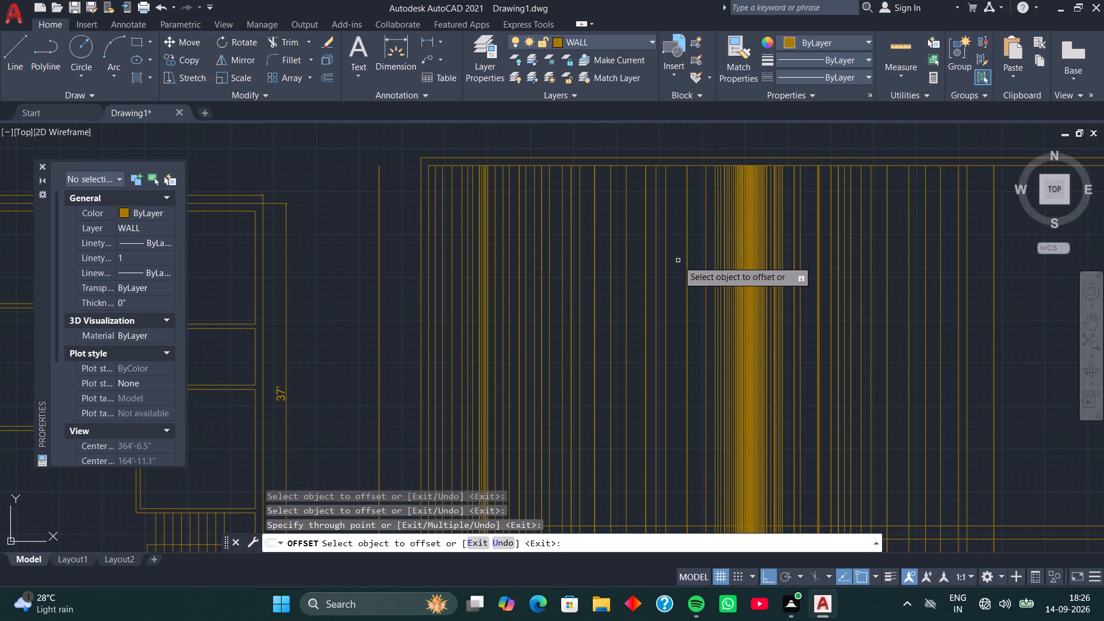
{"action": "left_click", "coordinate": [678, 260]}
{"action": "left_click", "coordinate": [716, 258]}
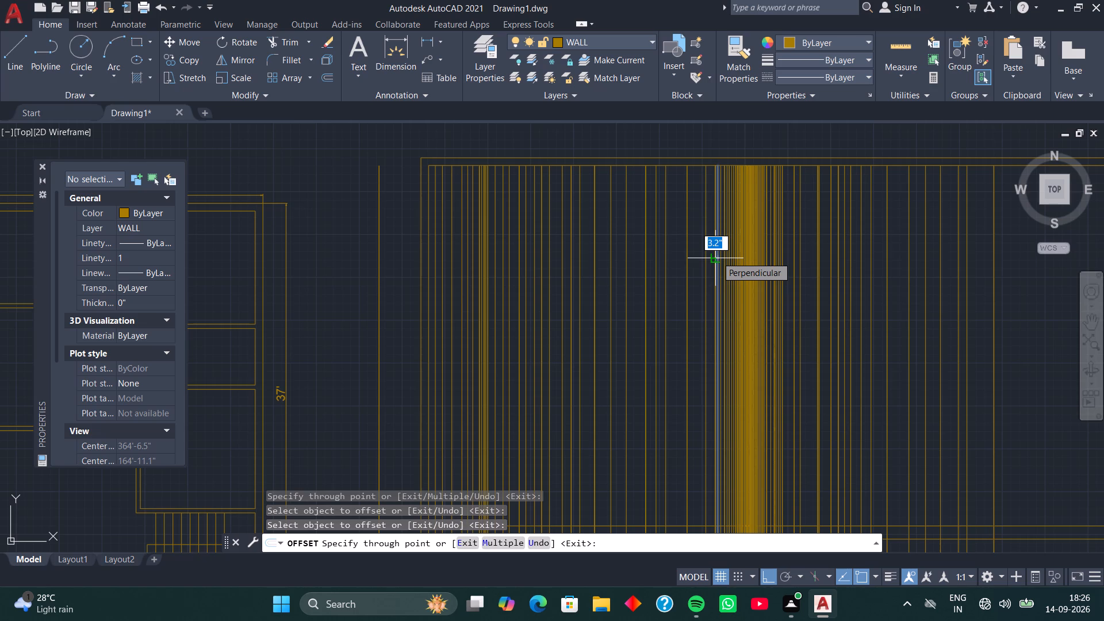
{"action": "left_click_drag", "start_coordinate": [653, 301], "coordinate": [657, 296]}
{"action": "left_click", "coordinate": [723, 281]}
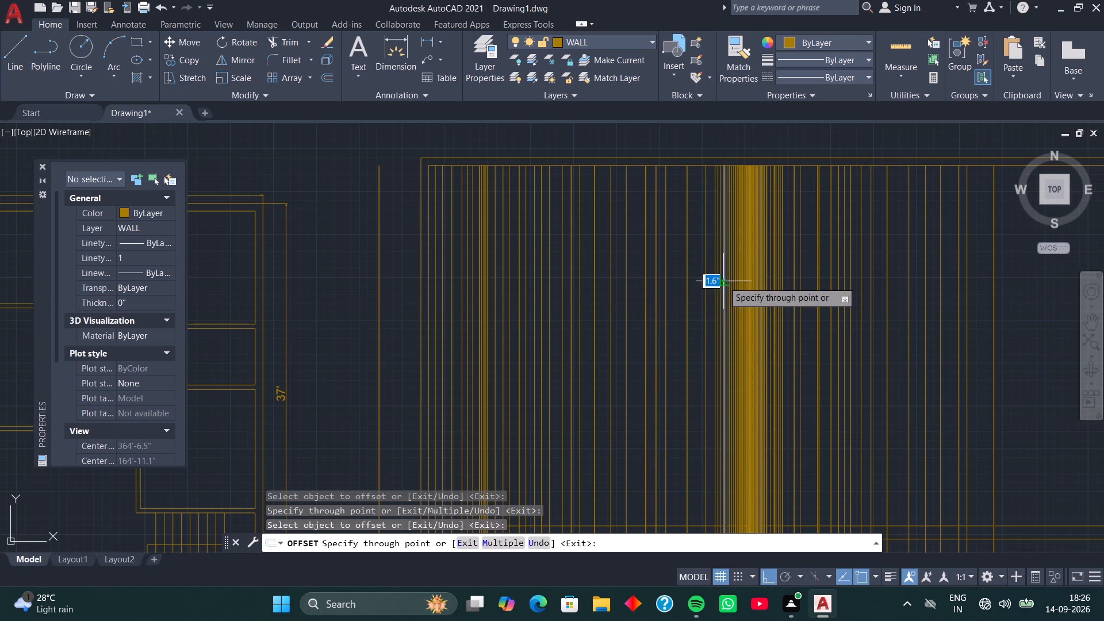
{"action": "left_click_drag", "start_coordinate": [691, 288], "coordinate": [647, 297]}
{"action": "left_click_drag", "start_coordinate": [689, 282], "coordinate": [694, 285]}
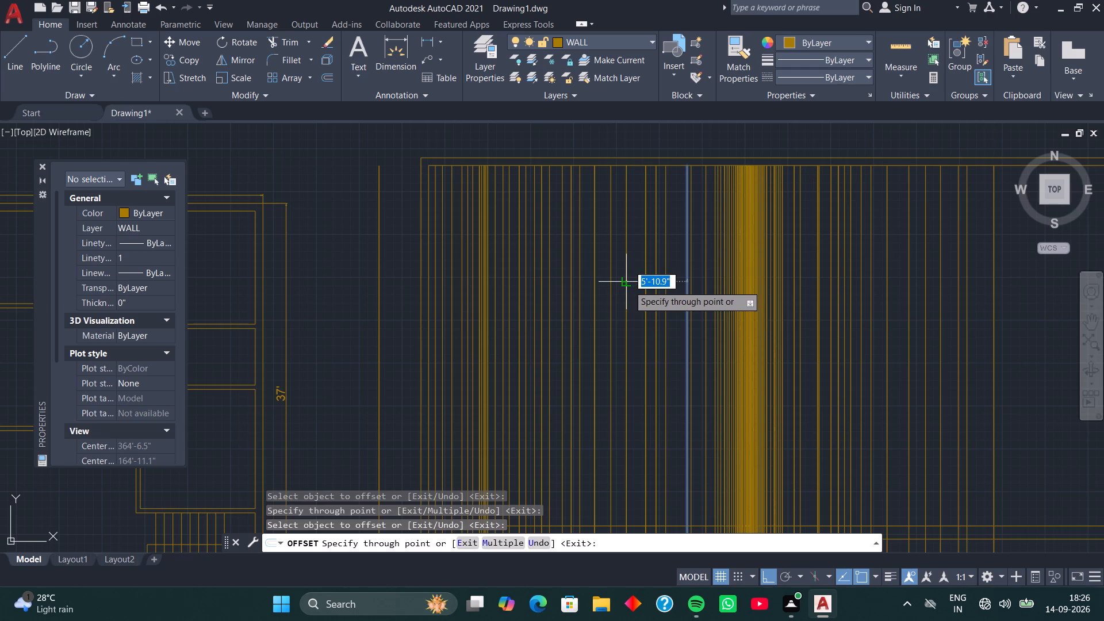
{"action": "left_click", "coordinate": [608, 330]}
{"action": "left_click", "coordinate": [631, 314]}
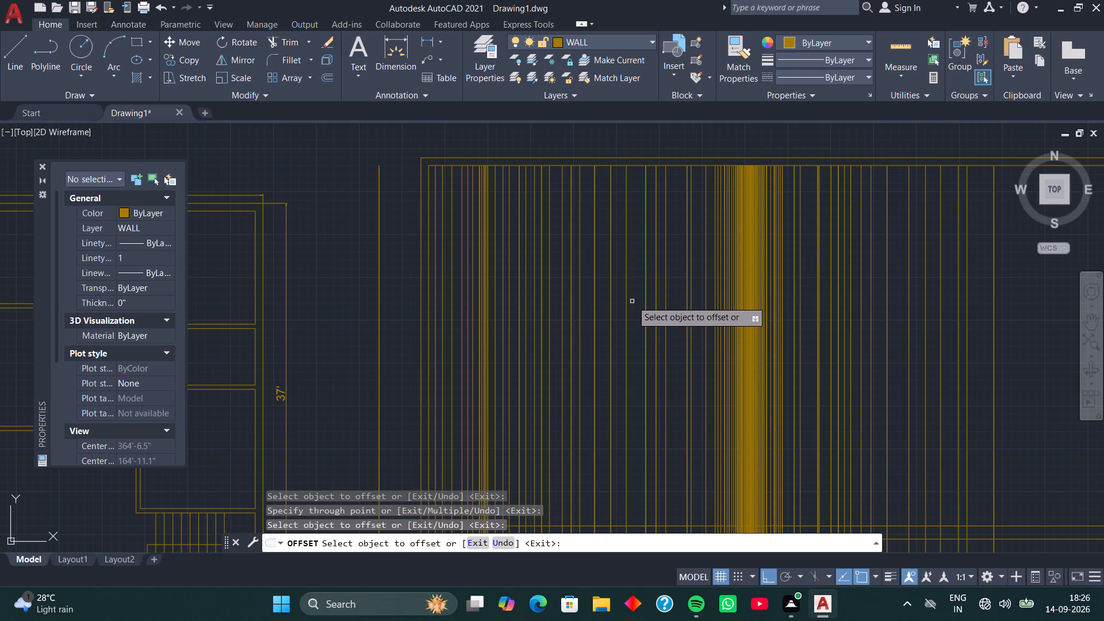
{"action": "left_click_drag", "start_coordinate": [637, 344], "coordinate": [637, 336]}
{"action": "left_click", "coordinate": [713, 301]}
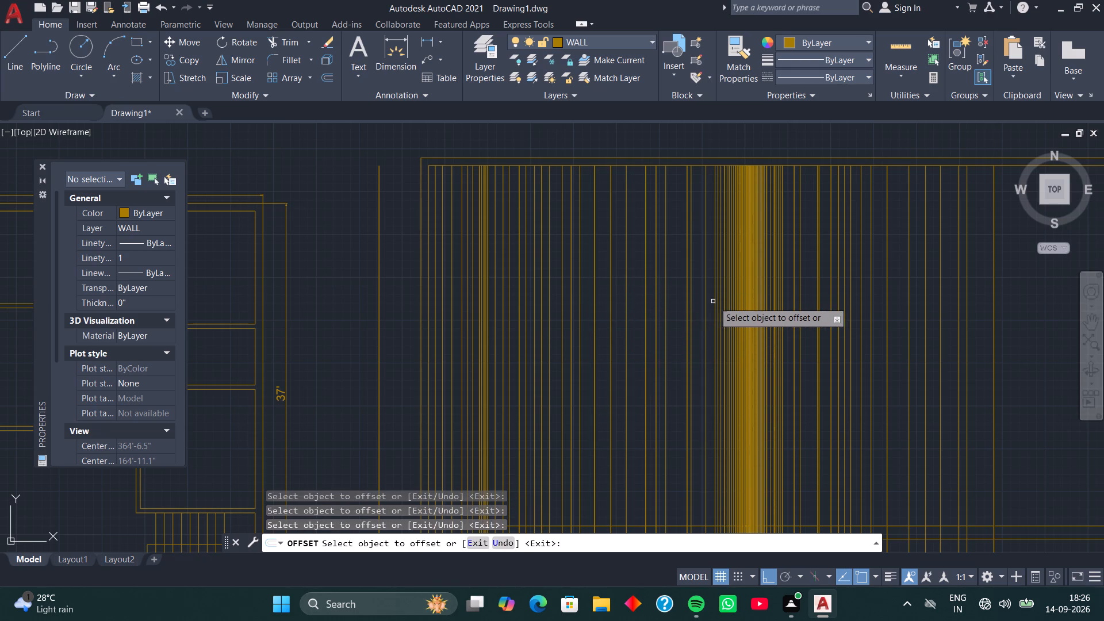
Offset five lines within the densest cluster rightward by short distances, to and just past its right edge.
{"action": "left_click", "coordinate": [744, 301]}
{"action": "left_click", "coordinate": [764, 291]}
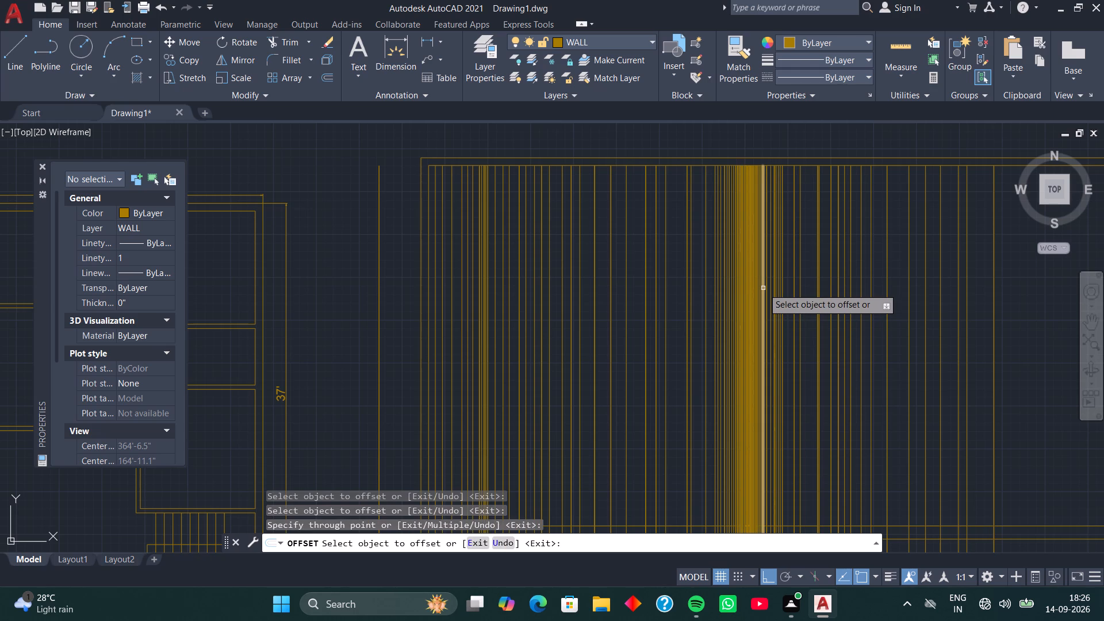
{"action": "left_click", "coordinate": [762, 285]}
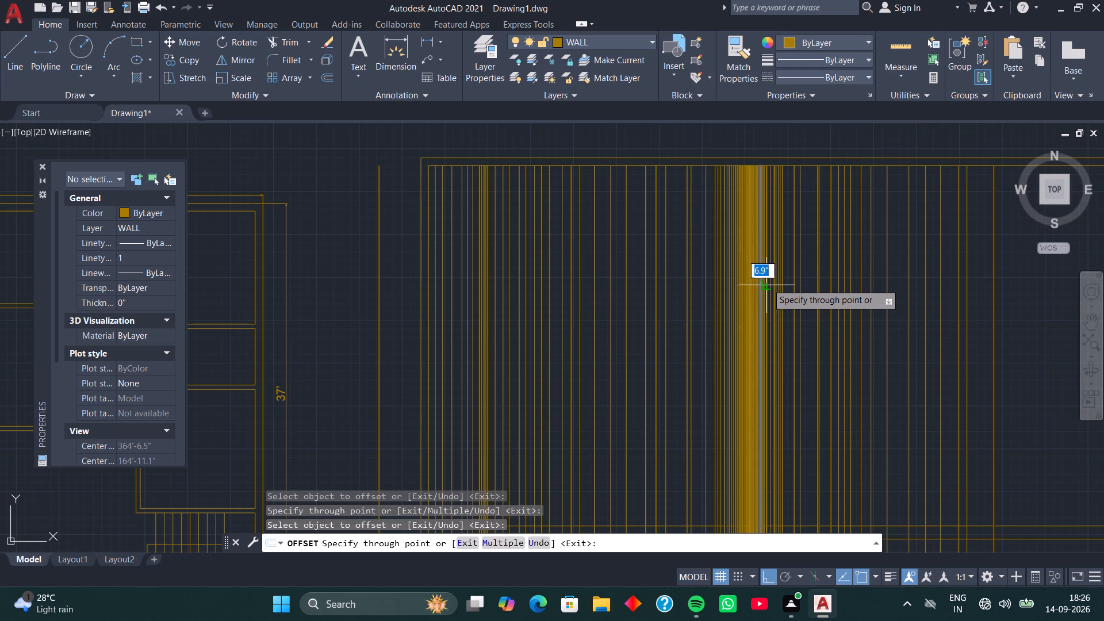
{"action": "left_click", "coordinate": [770, 283]}
{"action": "left_click", "coordinate": [737, 339]}
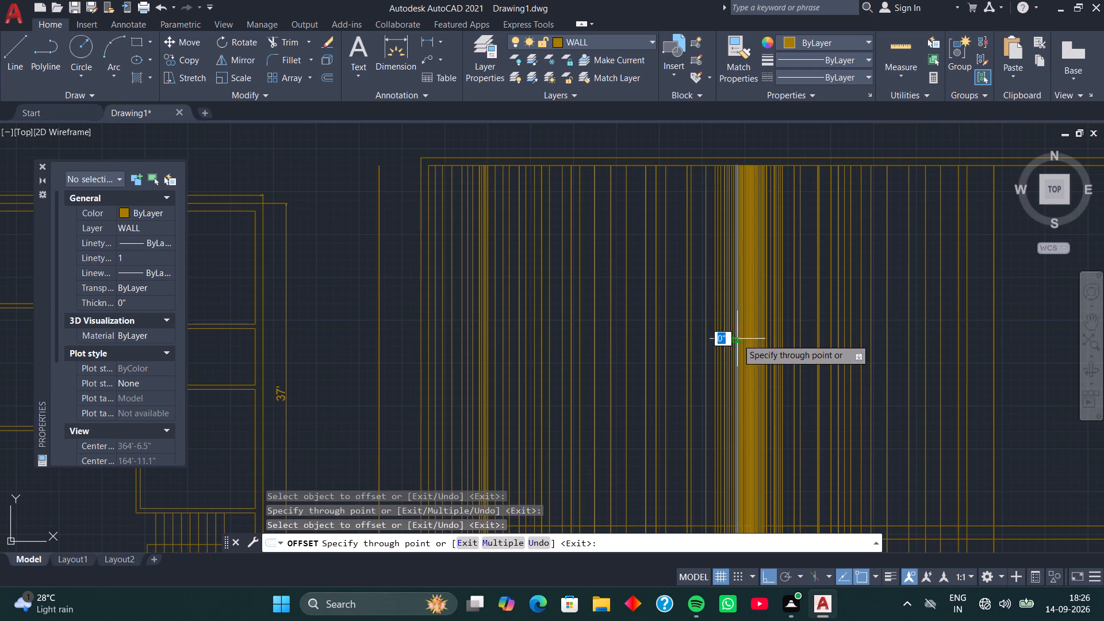
{"action": "left_click", "coordinate": [766, 321]}
{"action": "left_click", "coordinate": [757, 325]}
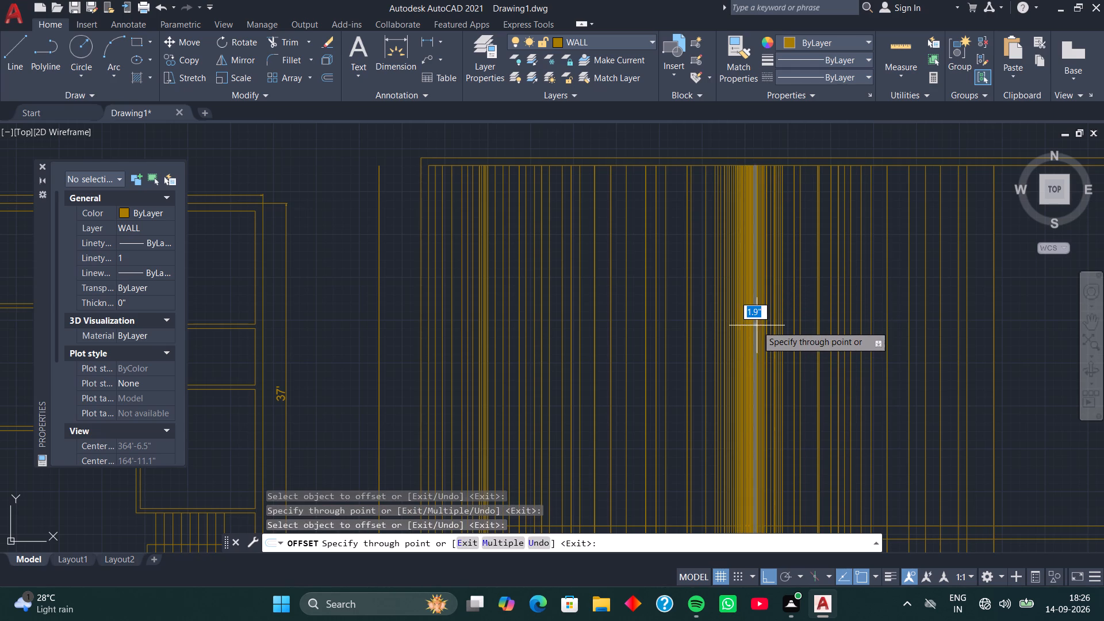
{"action": "left_click", "coordinate": [773, 310]}
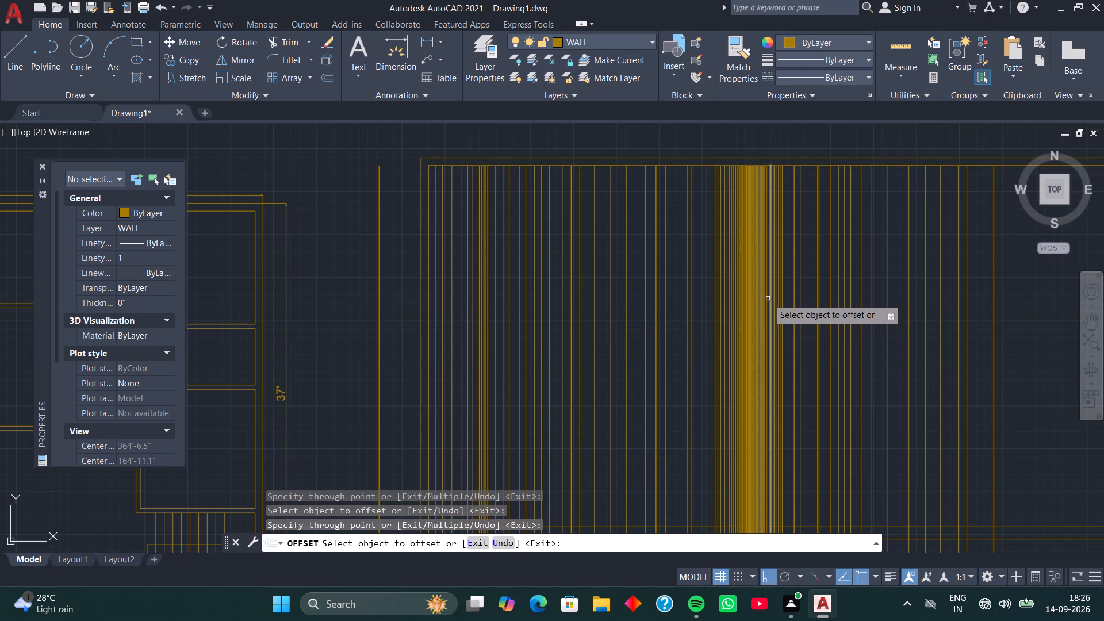
{"action": "left_click", "coordinate": [750, 331]}
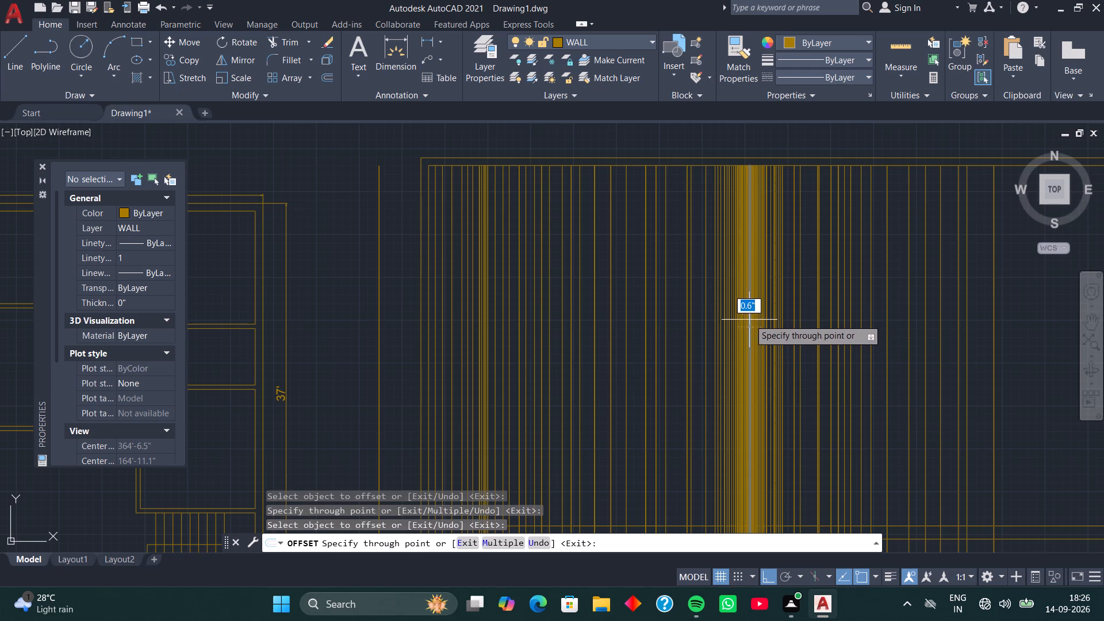
{"action": "left_click", "coordinate": [771, 296]}
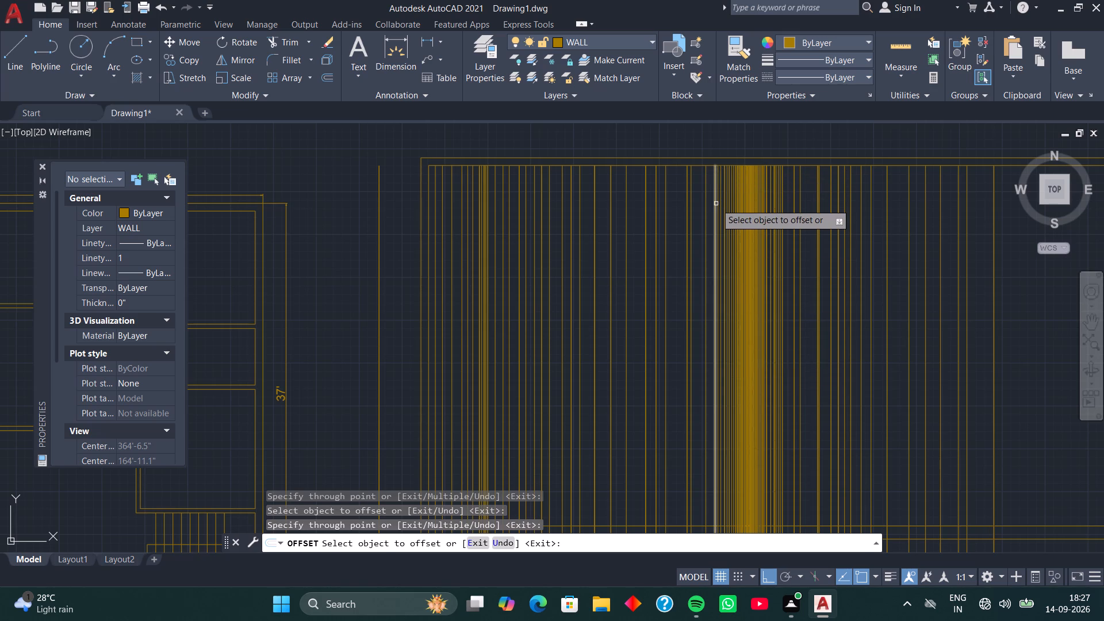
Offset a densest-cluster line about 5'-10" rightward, and a line midway between the two clusters rightward toward the densest one.
{"action": "left_click", "coordinate": [743, 256]}
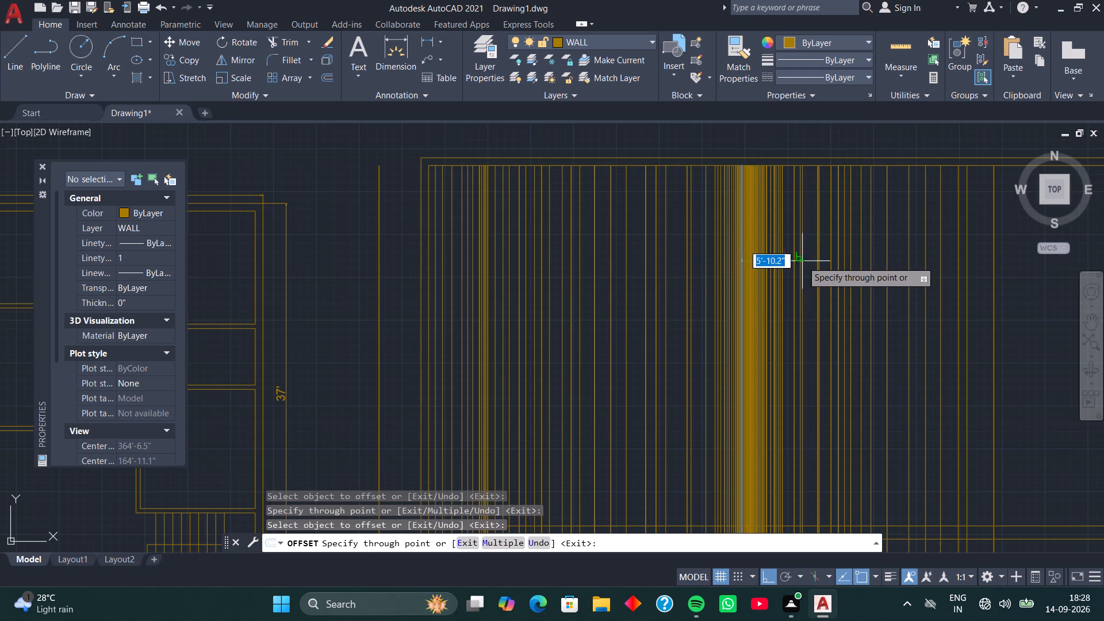
{"action": "left_click", "coordinate": [802, 261]}
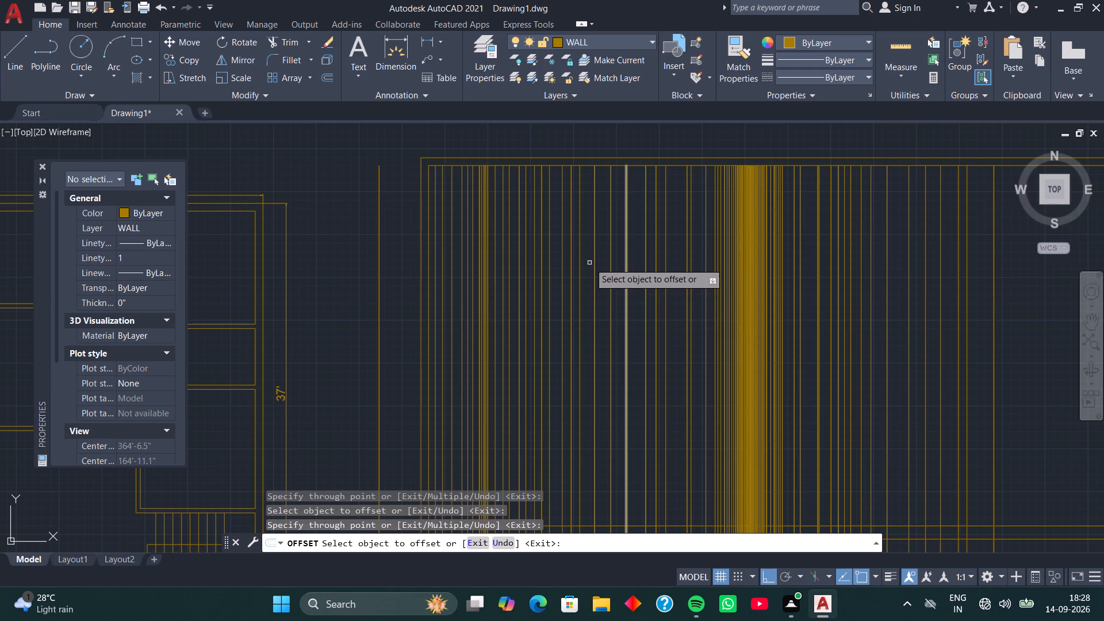
{"action": "left_click", "coordinate": [572, 227]}
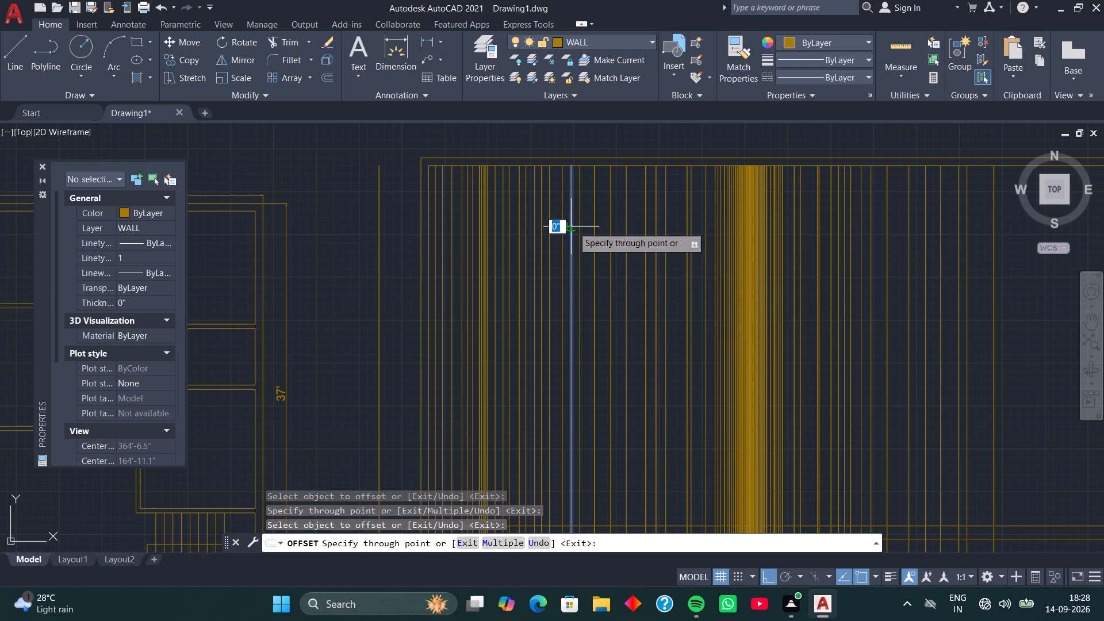
{"action": "left_click", "coordinate": [673, 226]}
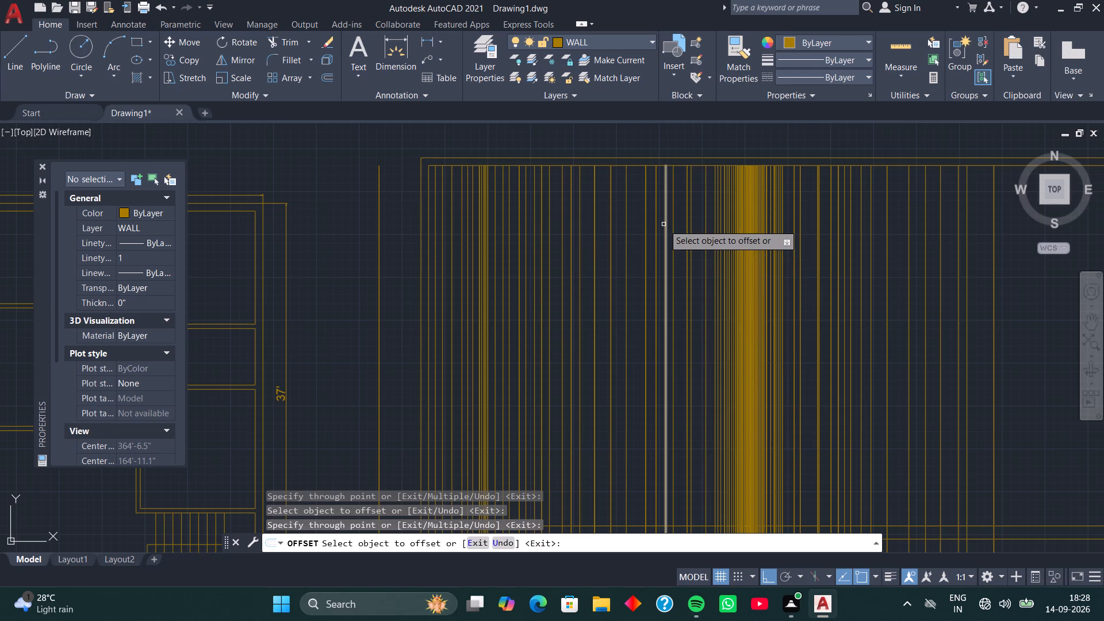
{"action": "left_click", "coordinate": [663, 224]}
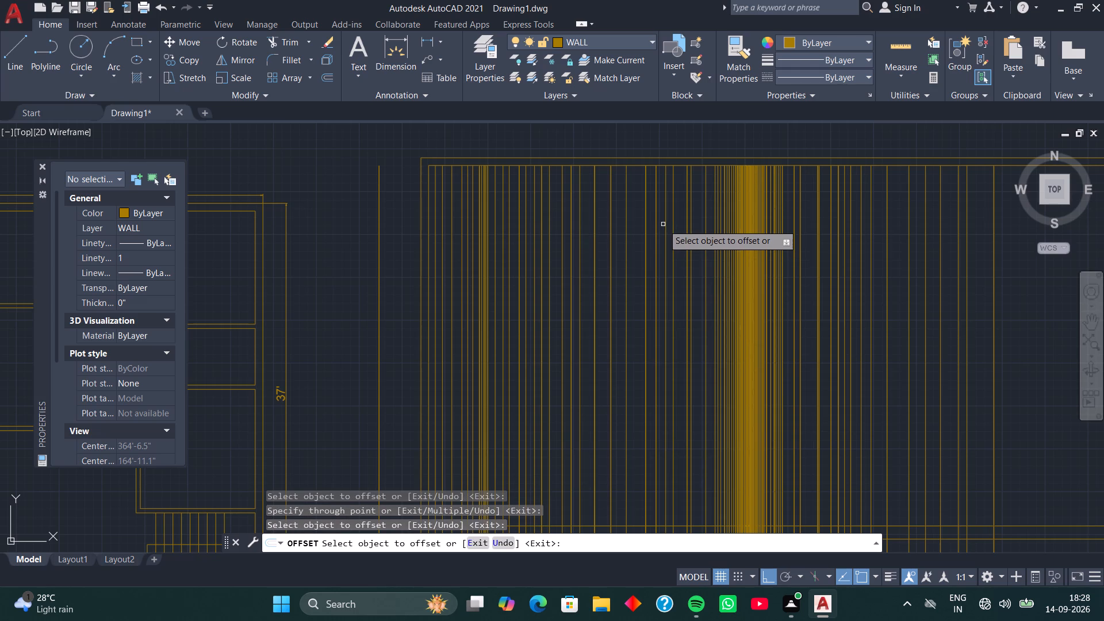
{"action": "left_click_drag", "start_coordinate": [663, 224], "coordinate": [701, 225]}
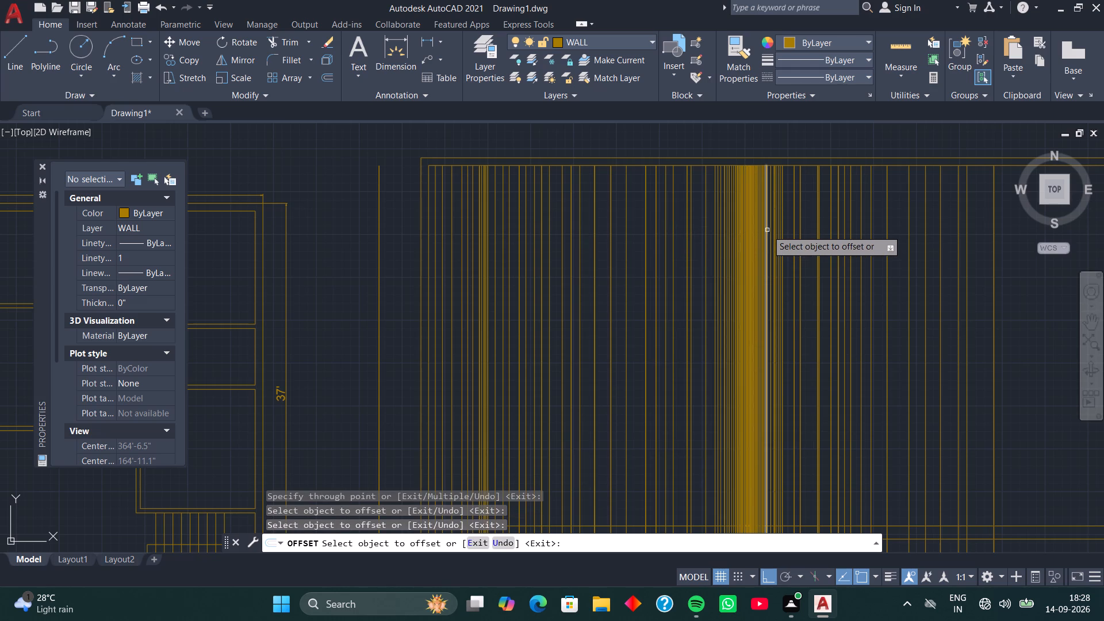
Offset a line at the densest cluster's right edge about 6'-10" leftward, one just past it about 3'-6" leftward, and a cluster line about 2" rightward.
{"action": "left_click", "coordinate": [767, 230]}
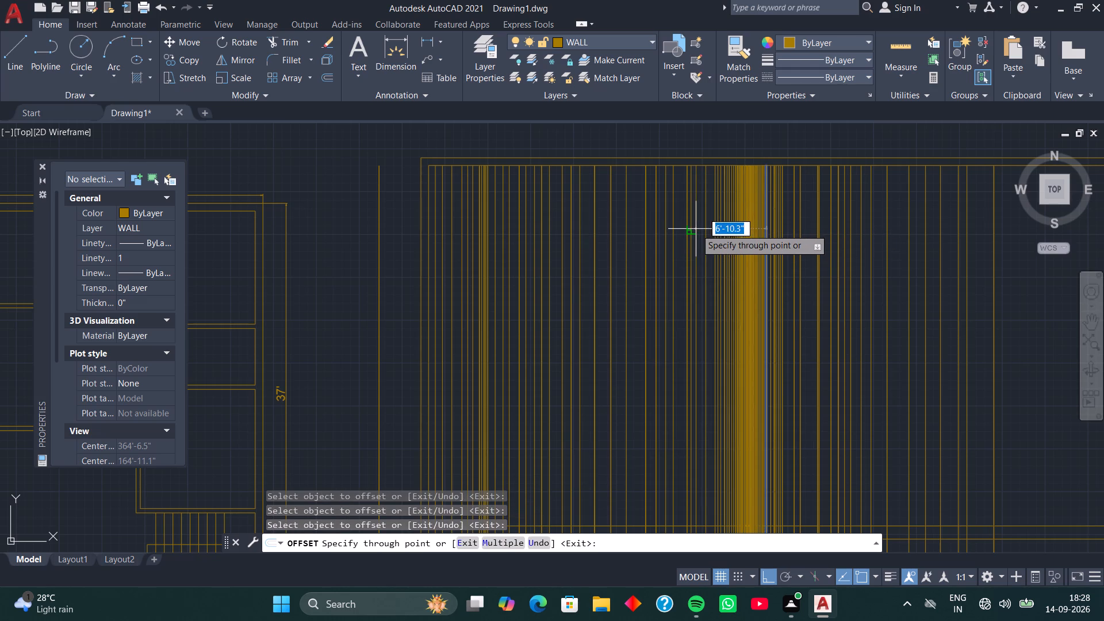
{"action": "left_click", "coordinate": [696, 229]}
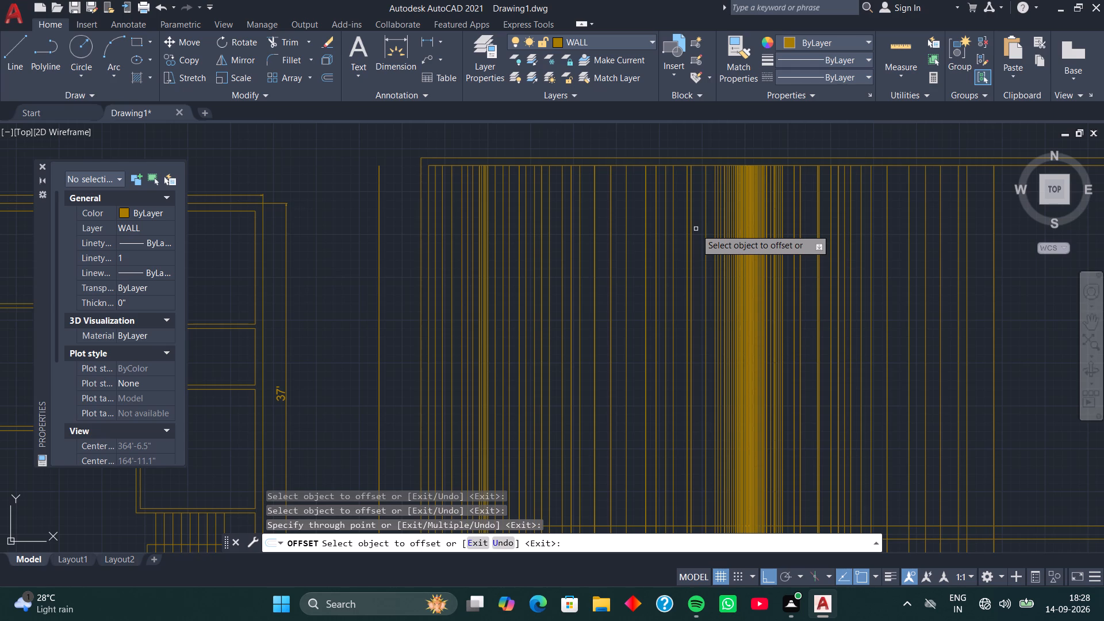
{"action": "left_click", "coordinate": [783, 227]}
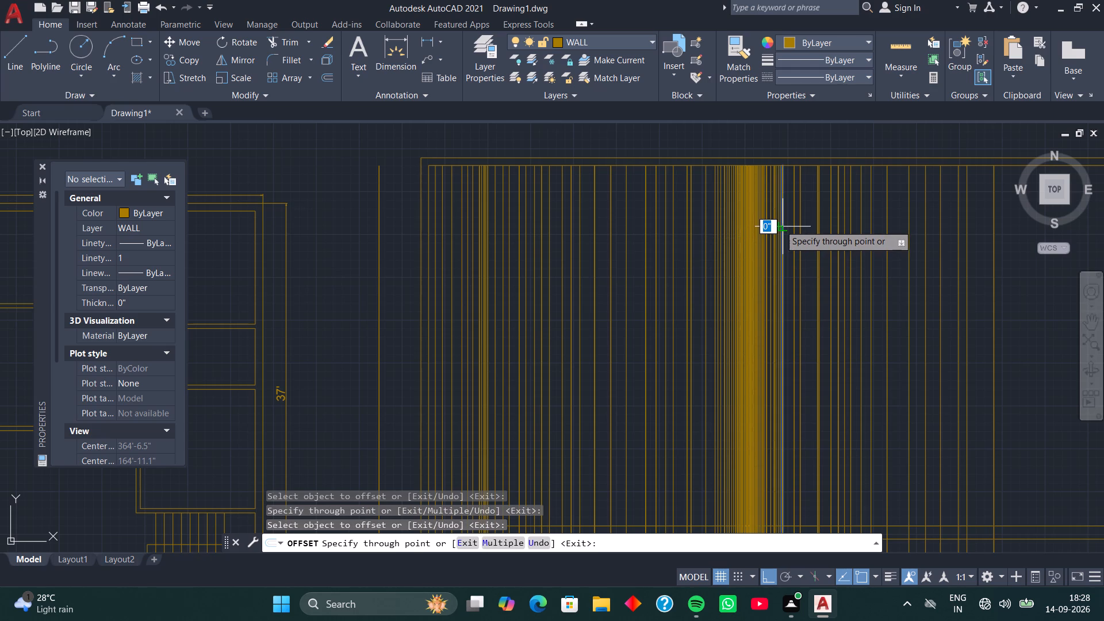
{"action": "left_click", "coordinate": [746, 221]}
{"action": "left_click", "coordinate": [747, 221]}
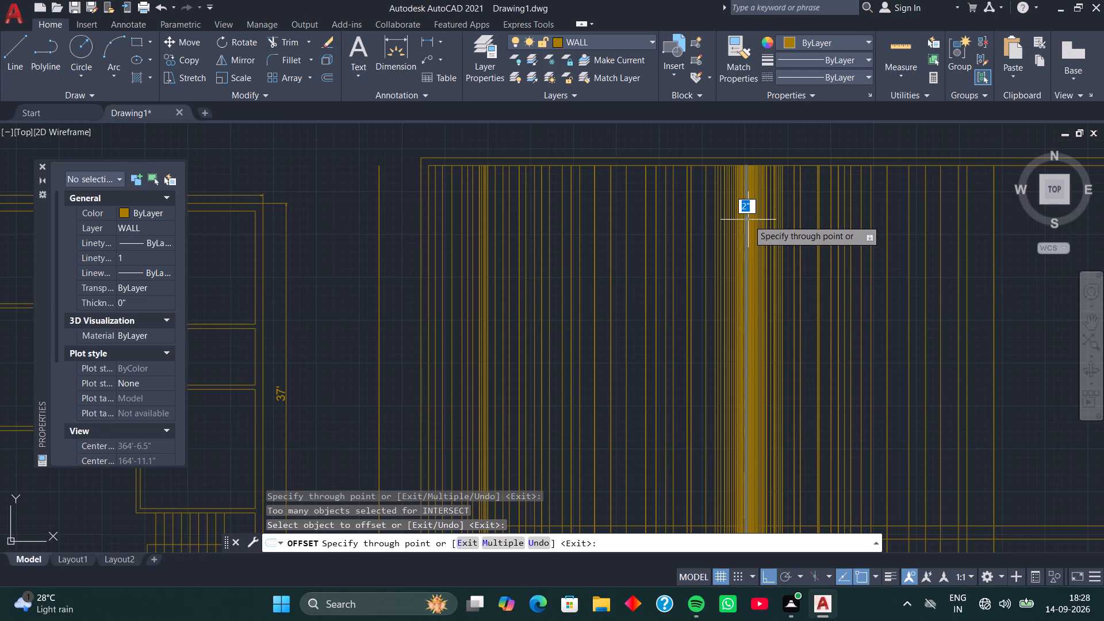
{"action": "left_click", "coordinate": [748, 220]}
Offset a line just past the densest cluster to its left fringe, and a line within the cluster about 4'-4" leftward.
{"action": "left_click", "coordinate": [773, 217]}
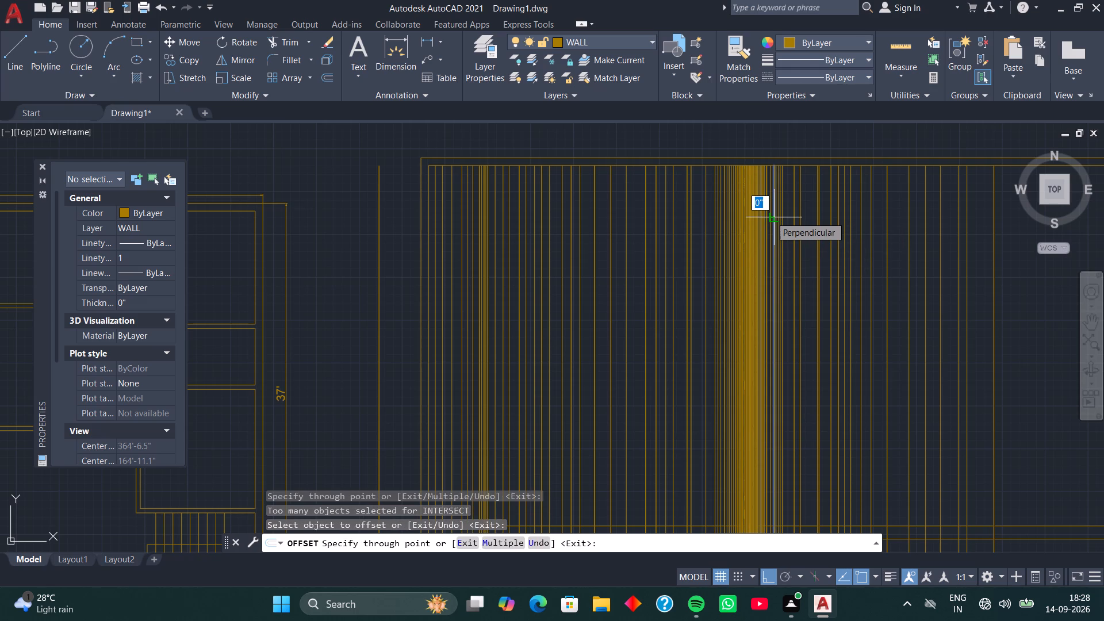
{"action": "left_click", "coordinate": [715, 212]}
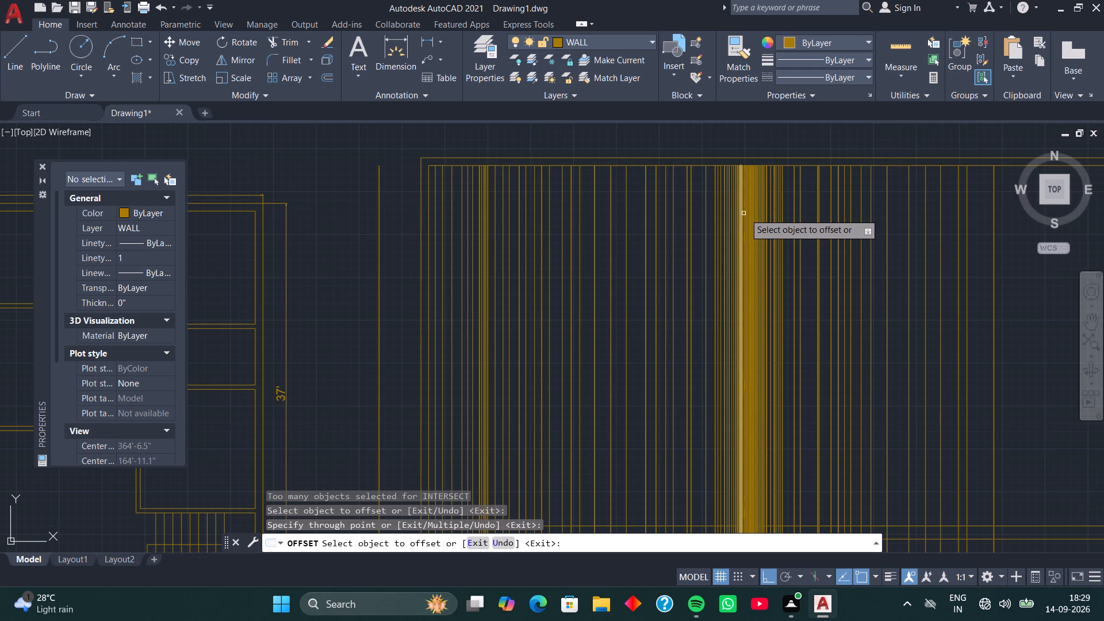
{"action": "left_click", "coordinate": [753, 213]}
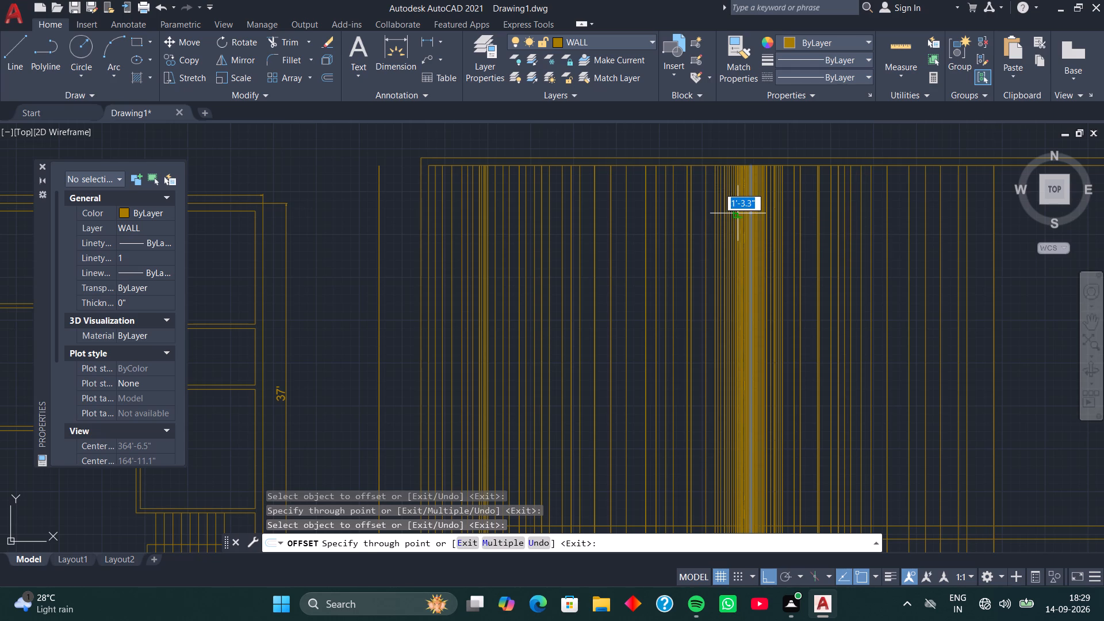
{"action": "left_click", "coordinate": [703, 214]}
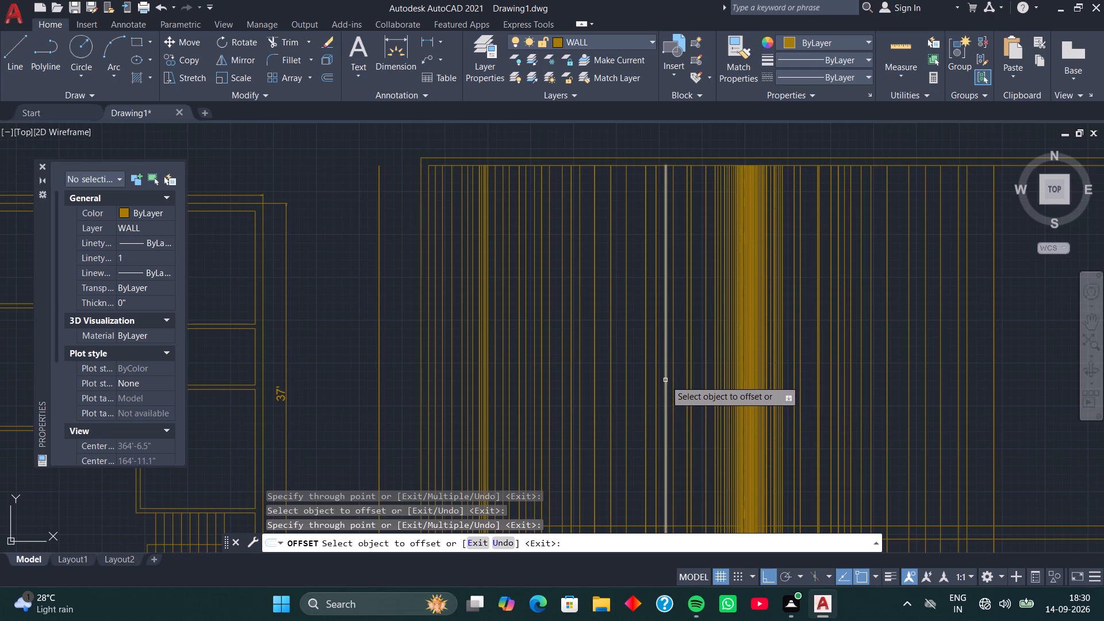
Offset four lines rightward: one left of the densest cluster and one at its left fringe into it, and two cluster lines beyond its right edge.
{"action": "left_click", "coordinate": [693, 401]}
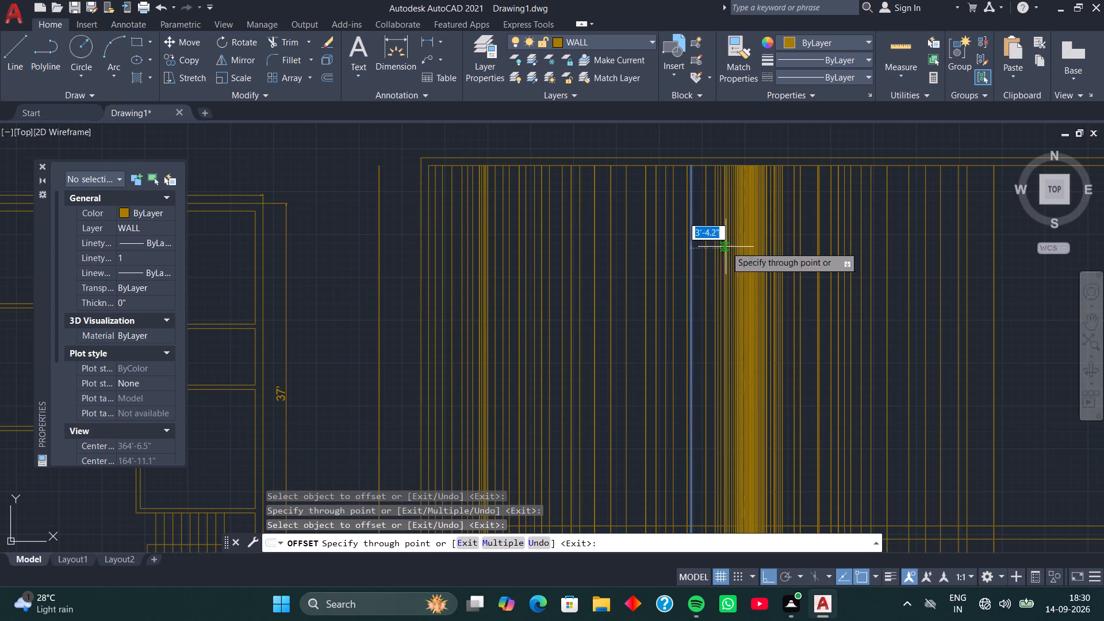
{"action": "left_click", "coordinate": [730, 237]}
{"action": "left_click", "coordinate": [722, 270]}
{"action": "left_click", "coordinate": [750, 254]}
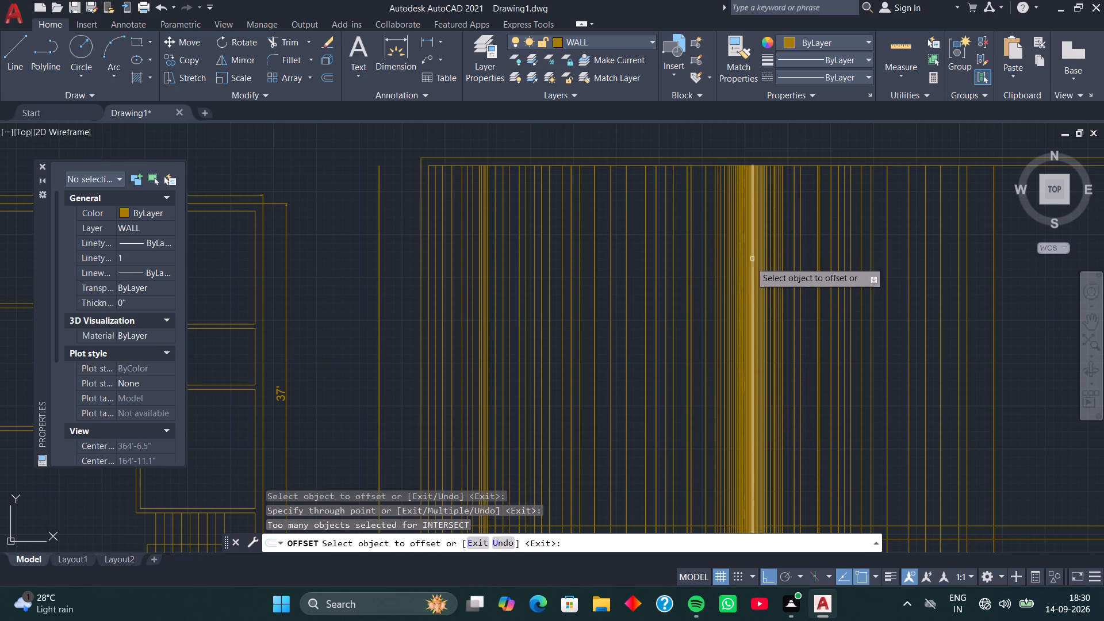
{"action": "left_click", "coordinate": [733, 286]}
{"action": "left_click", "coordinate": [977, 282]}
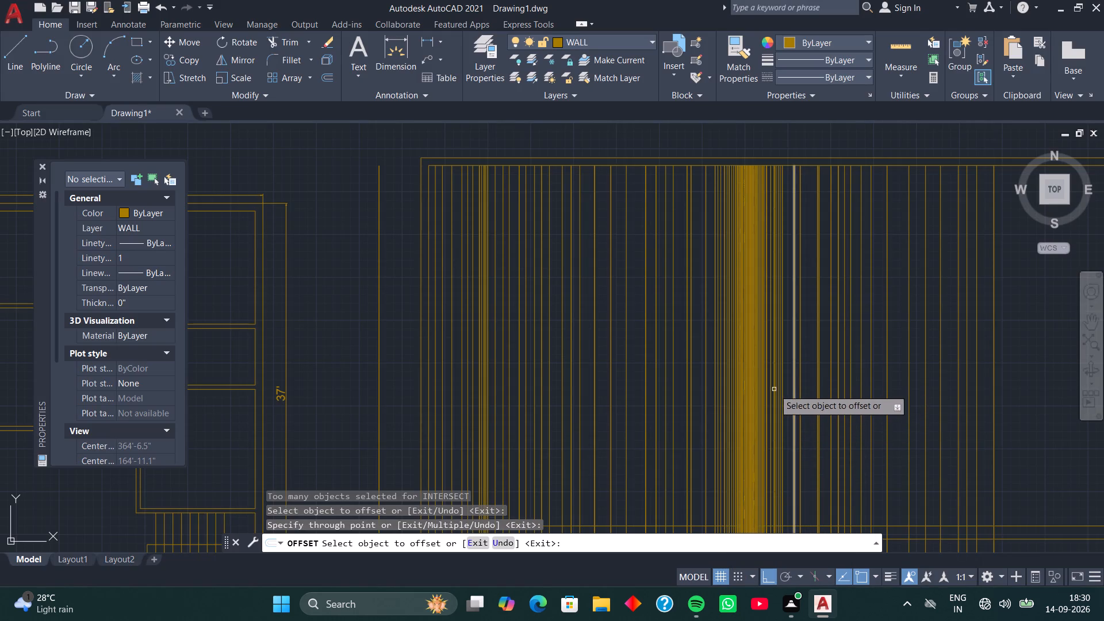
{"action": "left_click_drag", "start_coordinate": [755, 392], "coordinate": [777, 359]}
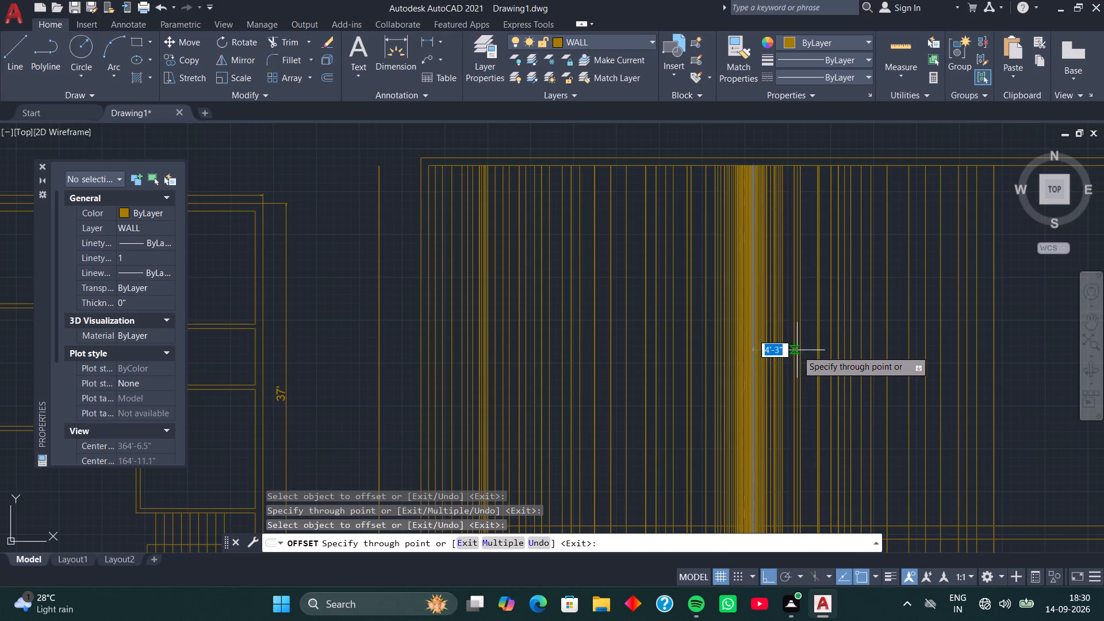
{"action": "left_click", "coordinate": [808, 344]}
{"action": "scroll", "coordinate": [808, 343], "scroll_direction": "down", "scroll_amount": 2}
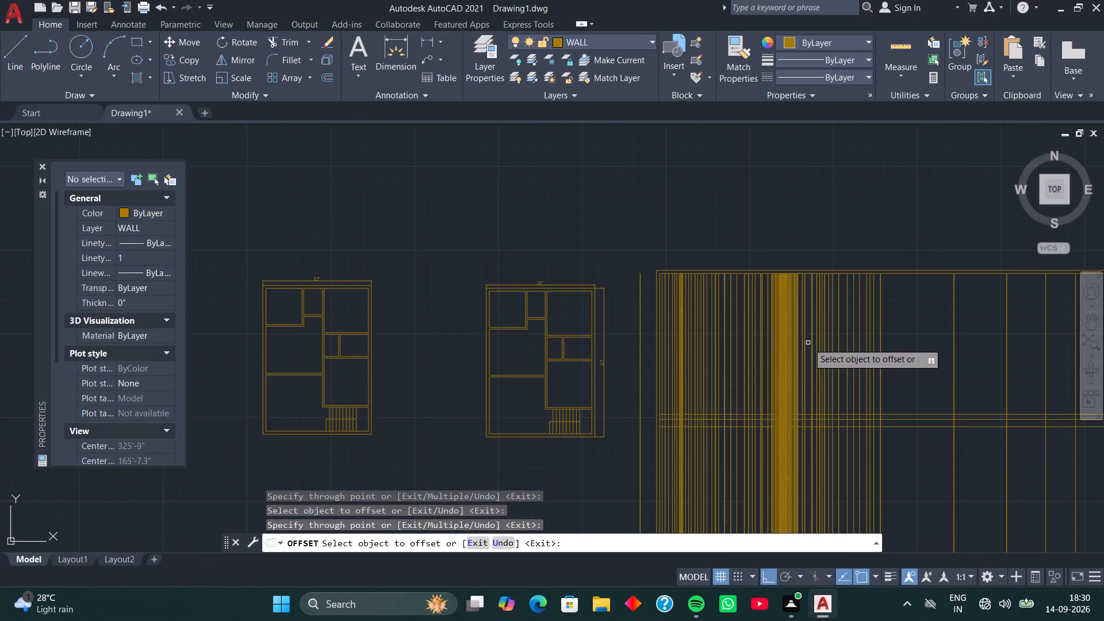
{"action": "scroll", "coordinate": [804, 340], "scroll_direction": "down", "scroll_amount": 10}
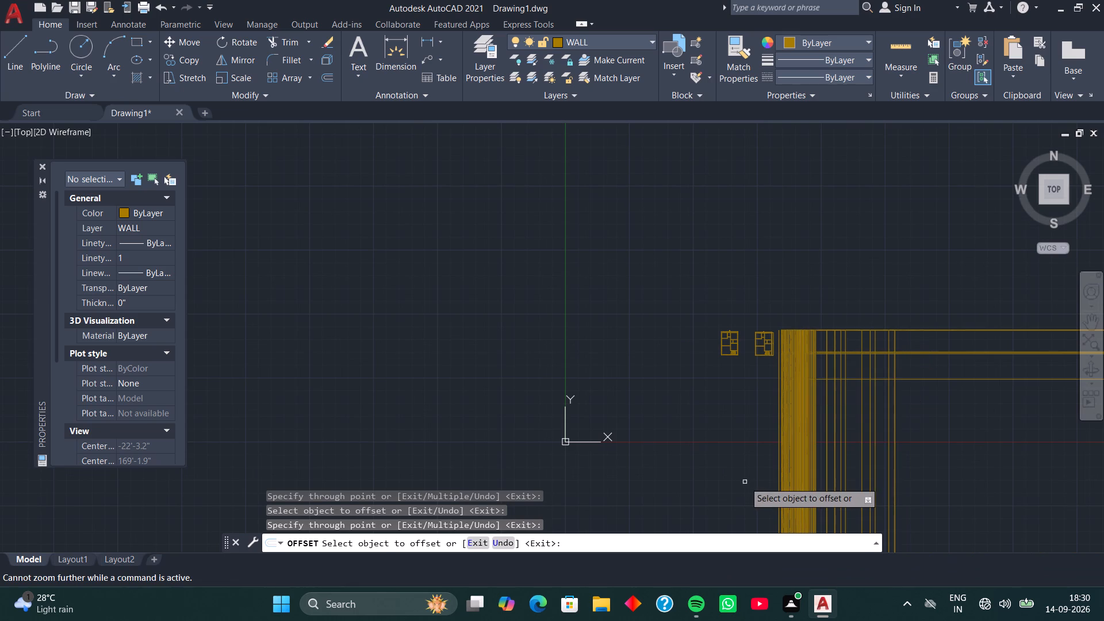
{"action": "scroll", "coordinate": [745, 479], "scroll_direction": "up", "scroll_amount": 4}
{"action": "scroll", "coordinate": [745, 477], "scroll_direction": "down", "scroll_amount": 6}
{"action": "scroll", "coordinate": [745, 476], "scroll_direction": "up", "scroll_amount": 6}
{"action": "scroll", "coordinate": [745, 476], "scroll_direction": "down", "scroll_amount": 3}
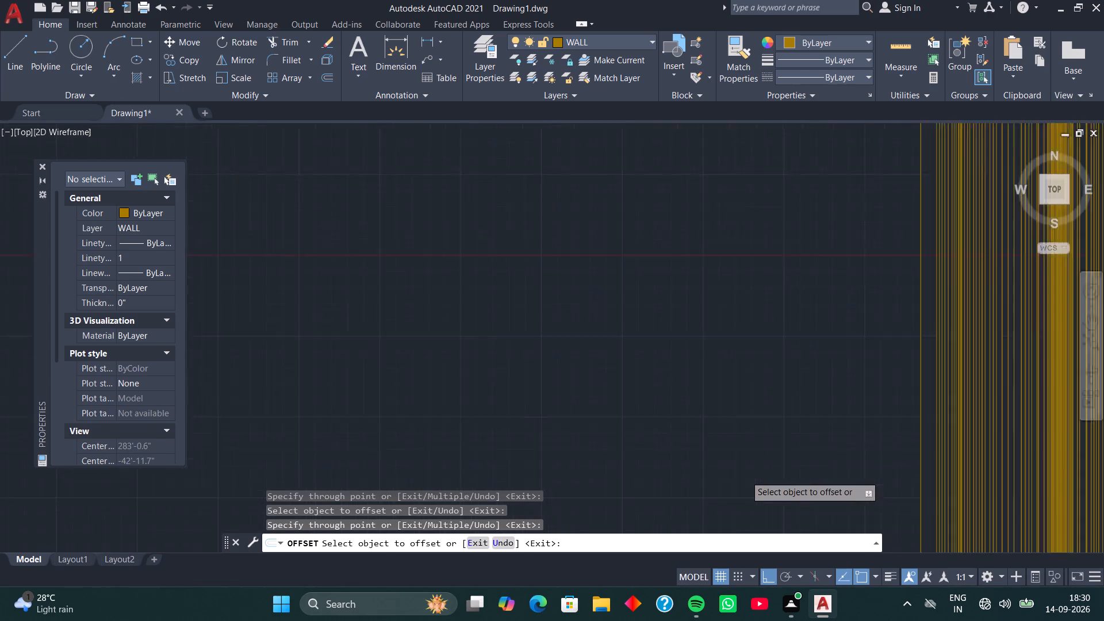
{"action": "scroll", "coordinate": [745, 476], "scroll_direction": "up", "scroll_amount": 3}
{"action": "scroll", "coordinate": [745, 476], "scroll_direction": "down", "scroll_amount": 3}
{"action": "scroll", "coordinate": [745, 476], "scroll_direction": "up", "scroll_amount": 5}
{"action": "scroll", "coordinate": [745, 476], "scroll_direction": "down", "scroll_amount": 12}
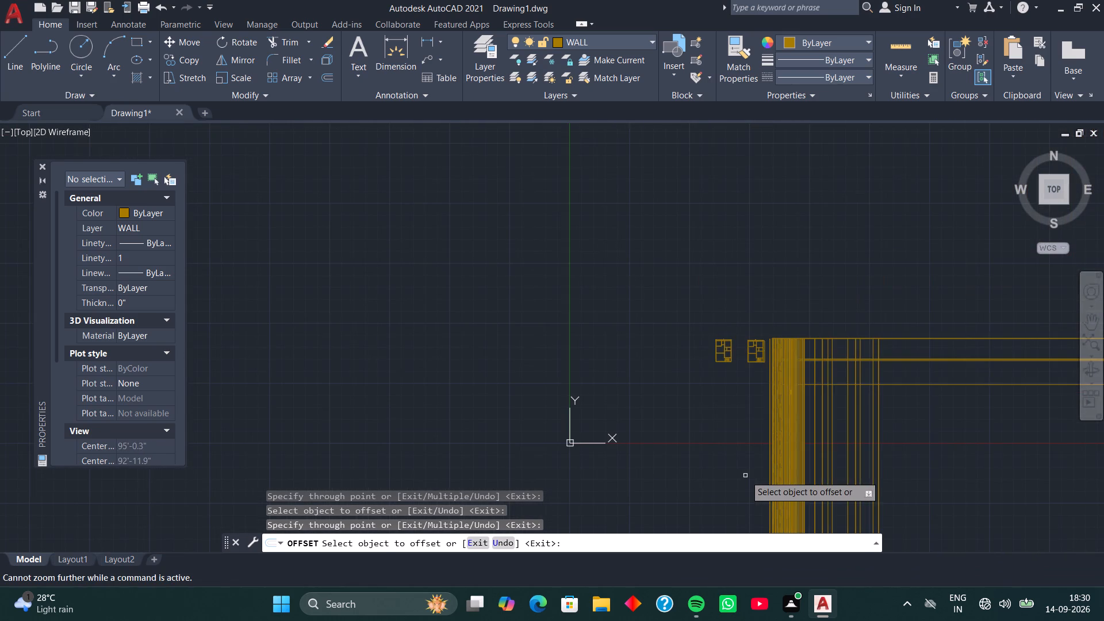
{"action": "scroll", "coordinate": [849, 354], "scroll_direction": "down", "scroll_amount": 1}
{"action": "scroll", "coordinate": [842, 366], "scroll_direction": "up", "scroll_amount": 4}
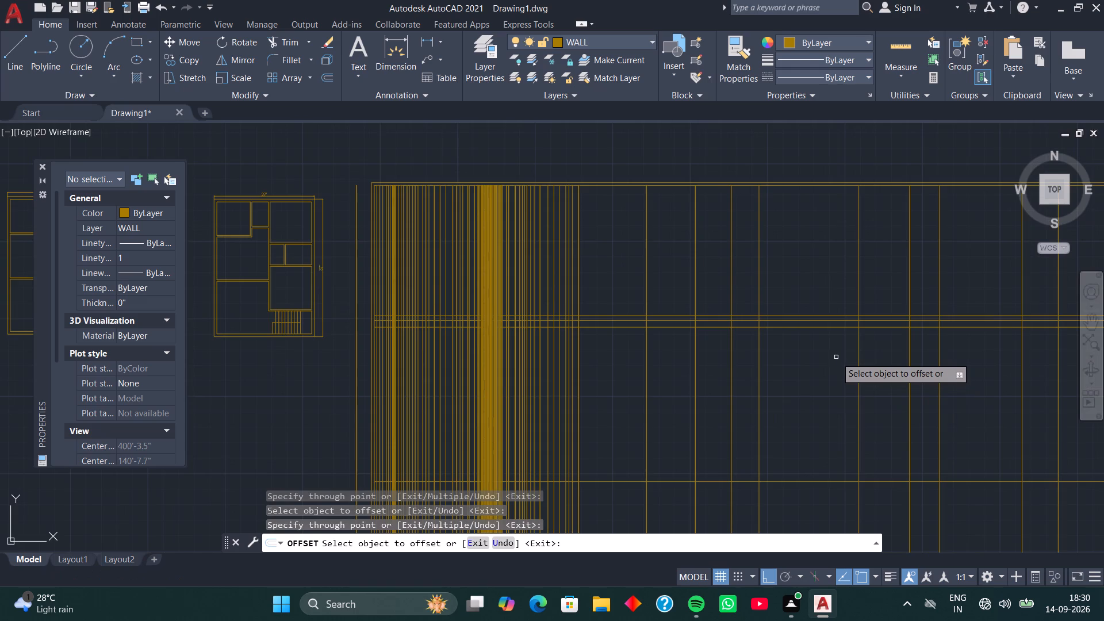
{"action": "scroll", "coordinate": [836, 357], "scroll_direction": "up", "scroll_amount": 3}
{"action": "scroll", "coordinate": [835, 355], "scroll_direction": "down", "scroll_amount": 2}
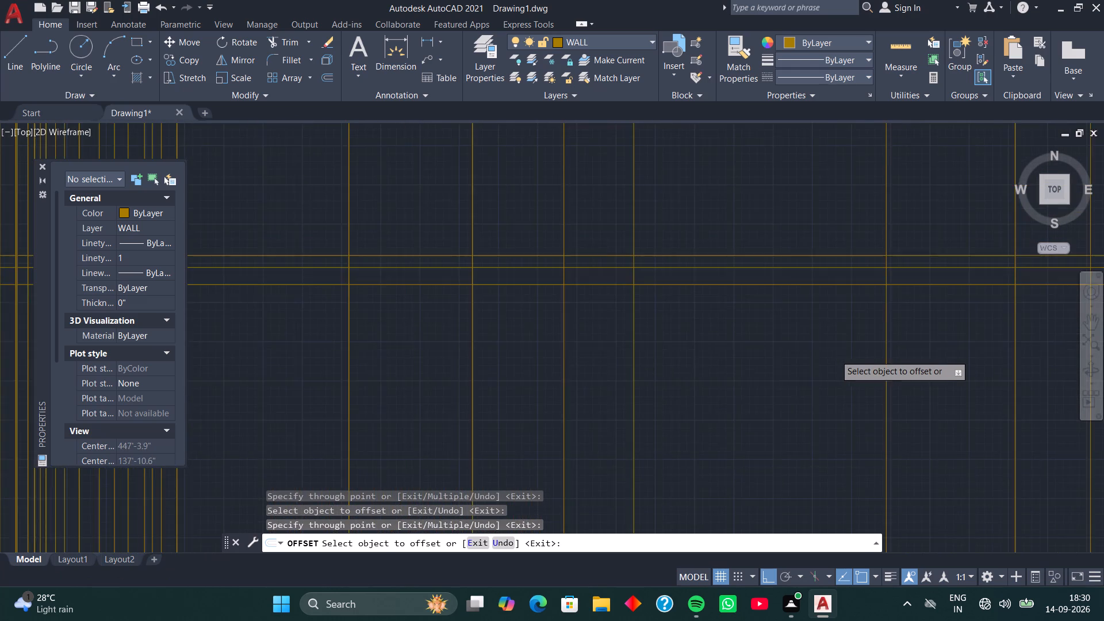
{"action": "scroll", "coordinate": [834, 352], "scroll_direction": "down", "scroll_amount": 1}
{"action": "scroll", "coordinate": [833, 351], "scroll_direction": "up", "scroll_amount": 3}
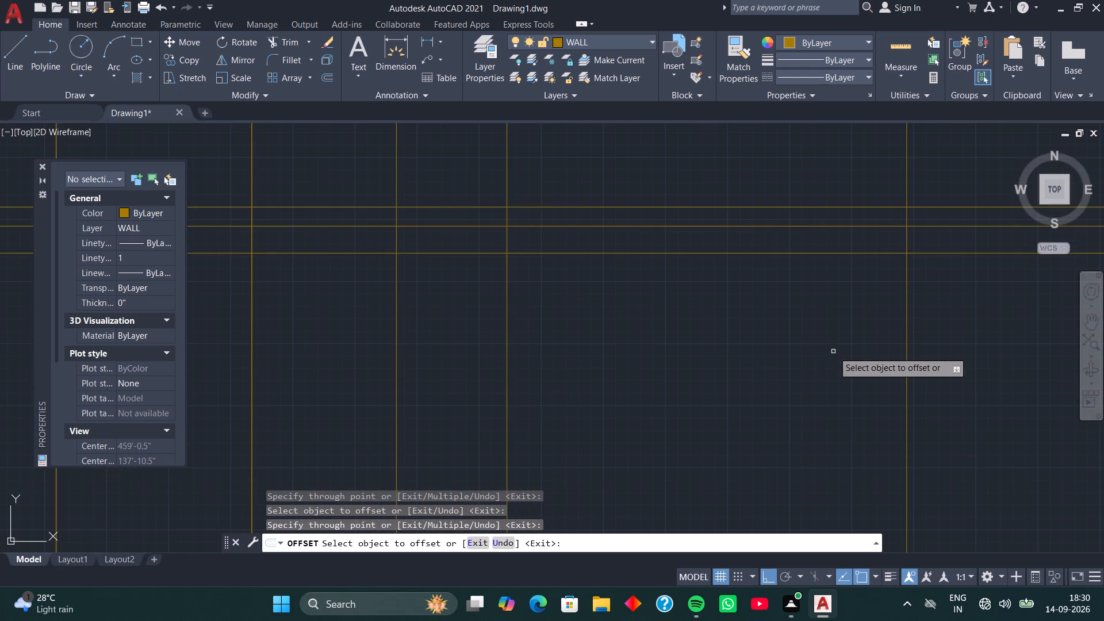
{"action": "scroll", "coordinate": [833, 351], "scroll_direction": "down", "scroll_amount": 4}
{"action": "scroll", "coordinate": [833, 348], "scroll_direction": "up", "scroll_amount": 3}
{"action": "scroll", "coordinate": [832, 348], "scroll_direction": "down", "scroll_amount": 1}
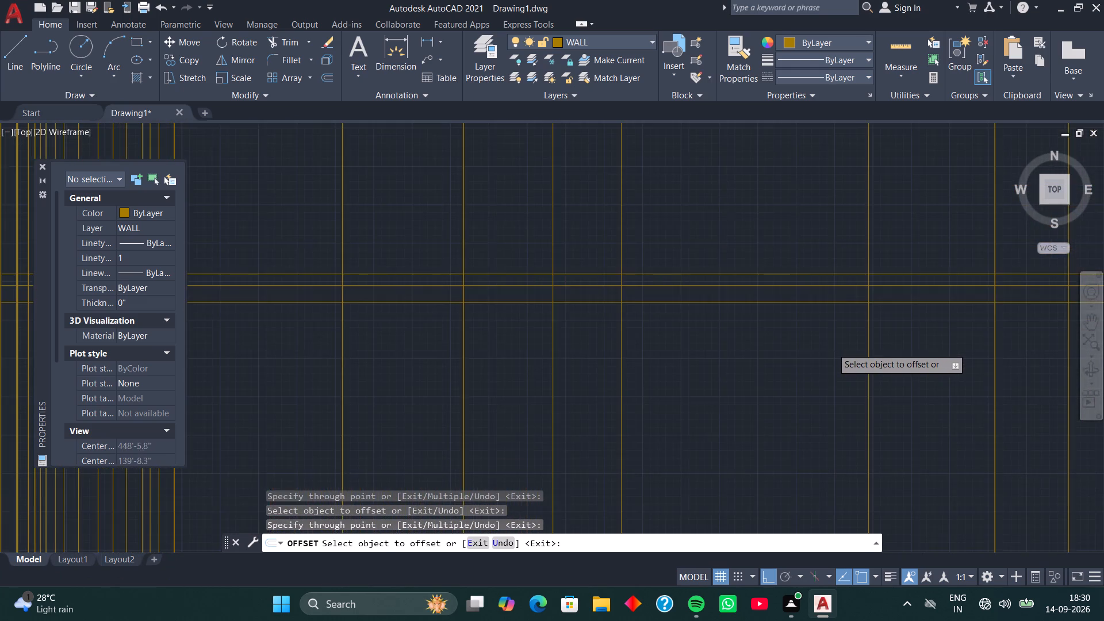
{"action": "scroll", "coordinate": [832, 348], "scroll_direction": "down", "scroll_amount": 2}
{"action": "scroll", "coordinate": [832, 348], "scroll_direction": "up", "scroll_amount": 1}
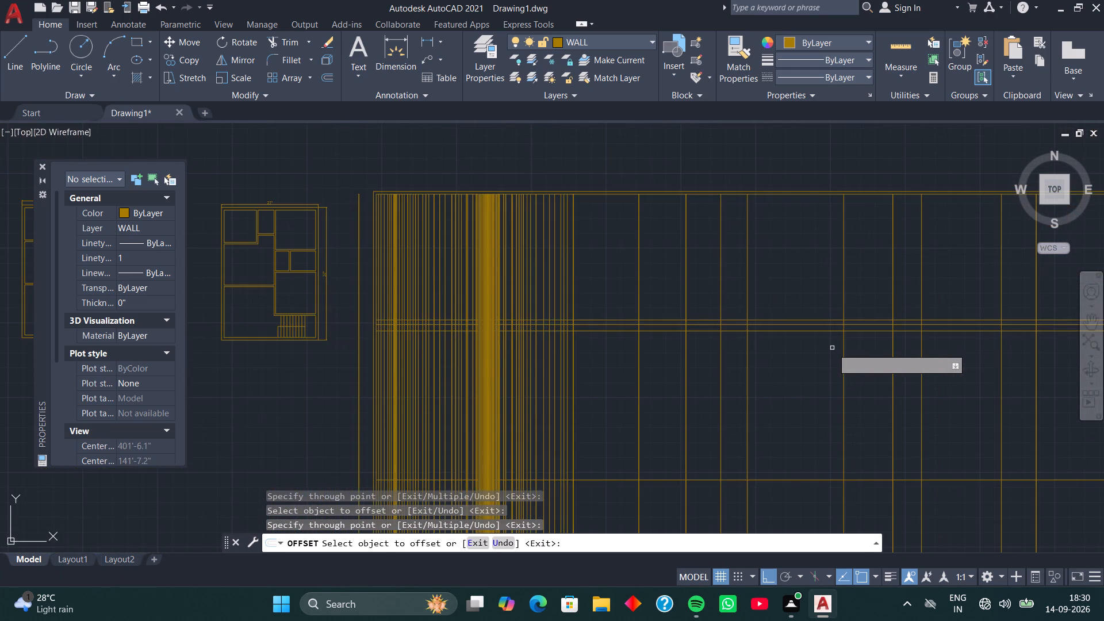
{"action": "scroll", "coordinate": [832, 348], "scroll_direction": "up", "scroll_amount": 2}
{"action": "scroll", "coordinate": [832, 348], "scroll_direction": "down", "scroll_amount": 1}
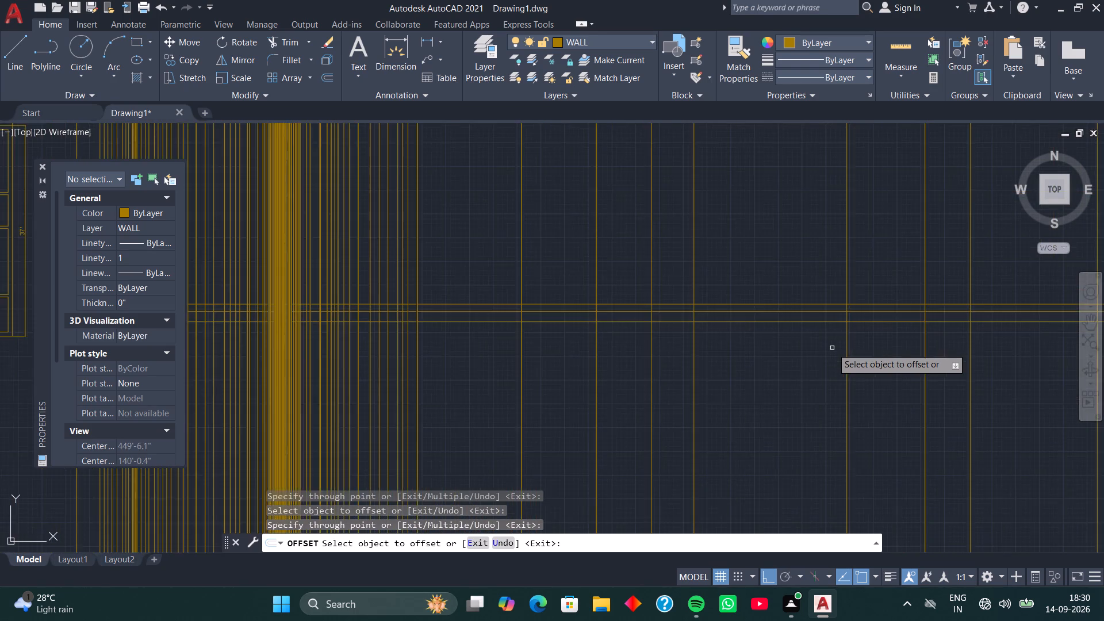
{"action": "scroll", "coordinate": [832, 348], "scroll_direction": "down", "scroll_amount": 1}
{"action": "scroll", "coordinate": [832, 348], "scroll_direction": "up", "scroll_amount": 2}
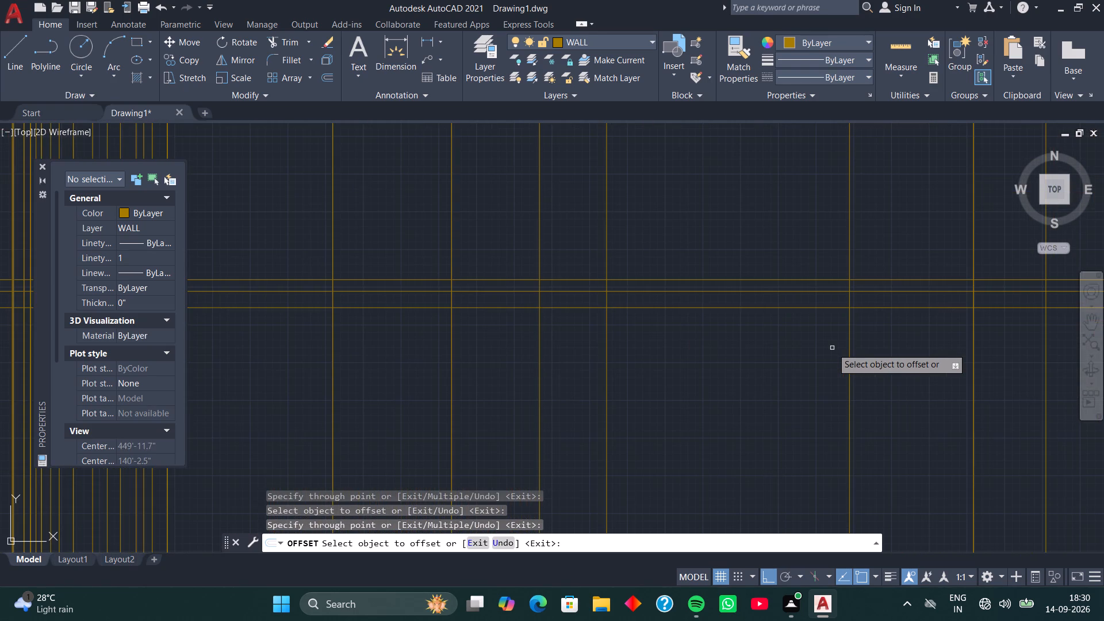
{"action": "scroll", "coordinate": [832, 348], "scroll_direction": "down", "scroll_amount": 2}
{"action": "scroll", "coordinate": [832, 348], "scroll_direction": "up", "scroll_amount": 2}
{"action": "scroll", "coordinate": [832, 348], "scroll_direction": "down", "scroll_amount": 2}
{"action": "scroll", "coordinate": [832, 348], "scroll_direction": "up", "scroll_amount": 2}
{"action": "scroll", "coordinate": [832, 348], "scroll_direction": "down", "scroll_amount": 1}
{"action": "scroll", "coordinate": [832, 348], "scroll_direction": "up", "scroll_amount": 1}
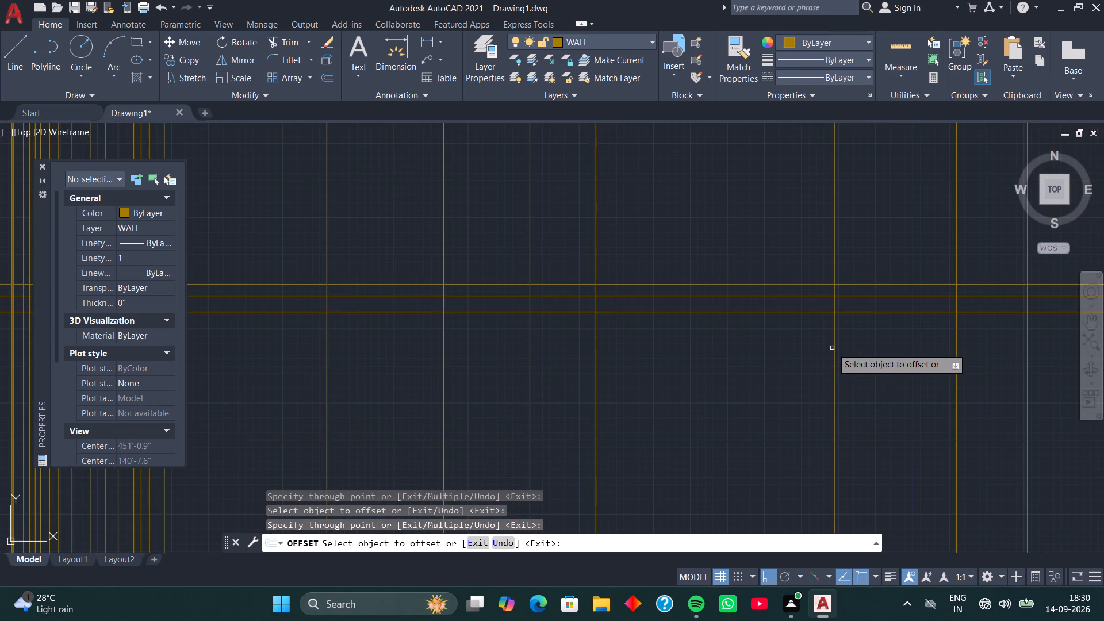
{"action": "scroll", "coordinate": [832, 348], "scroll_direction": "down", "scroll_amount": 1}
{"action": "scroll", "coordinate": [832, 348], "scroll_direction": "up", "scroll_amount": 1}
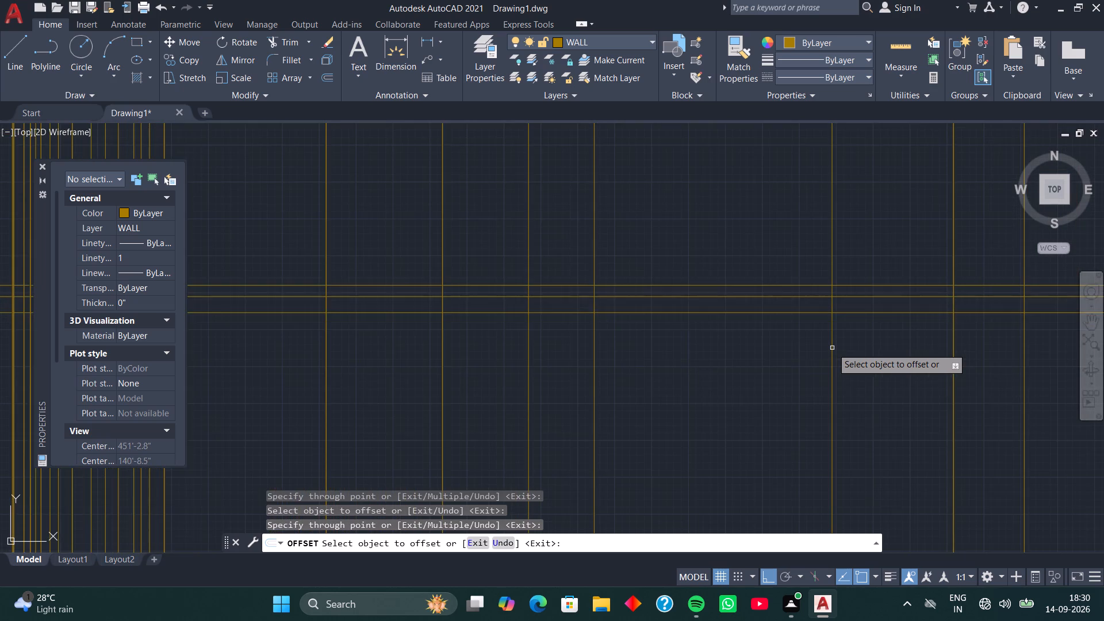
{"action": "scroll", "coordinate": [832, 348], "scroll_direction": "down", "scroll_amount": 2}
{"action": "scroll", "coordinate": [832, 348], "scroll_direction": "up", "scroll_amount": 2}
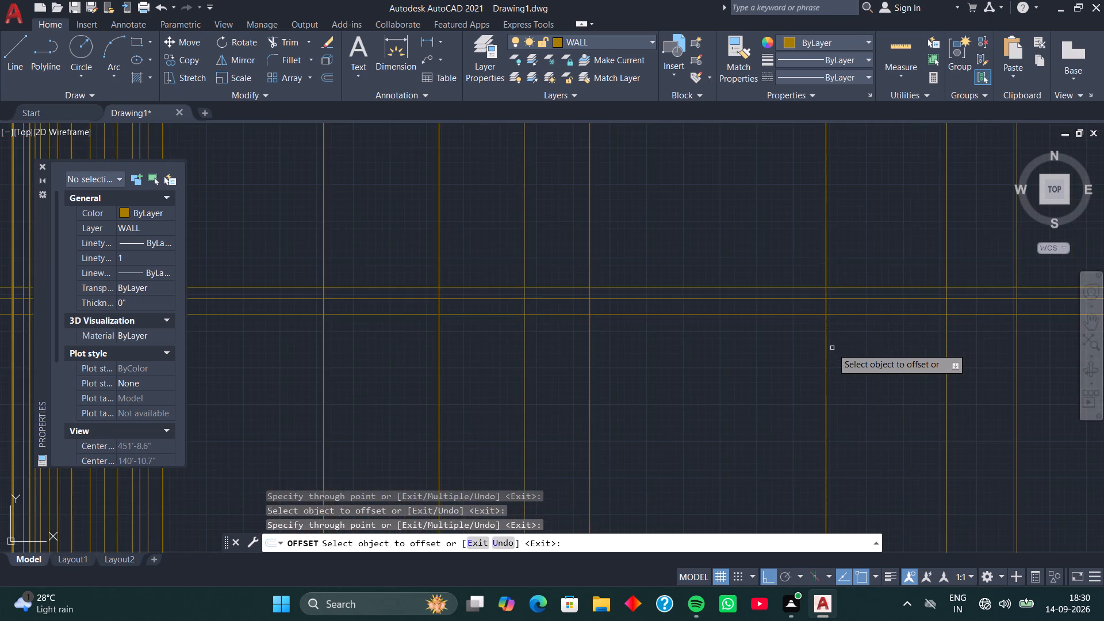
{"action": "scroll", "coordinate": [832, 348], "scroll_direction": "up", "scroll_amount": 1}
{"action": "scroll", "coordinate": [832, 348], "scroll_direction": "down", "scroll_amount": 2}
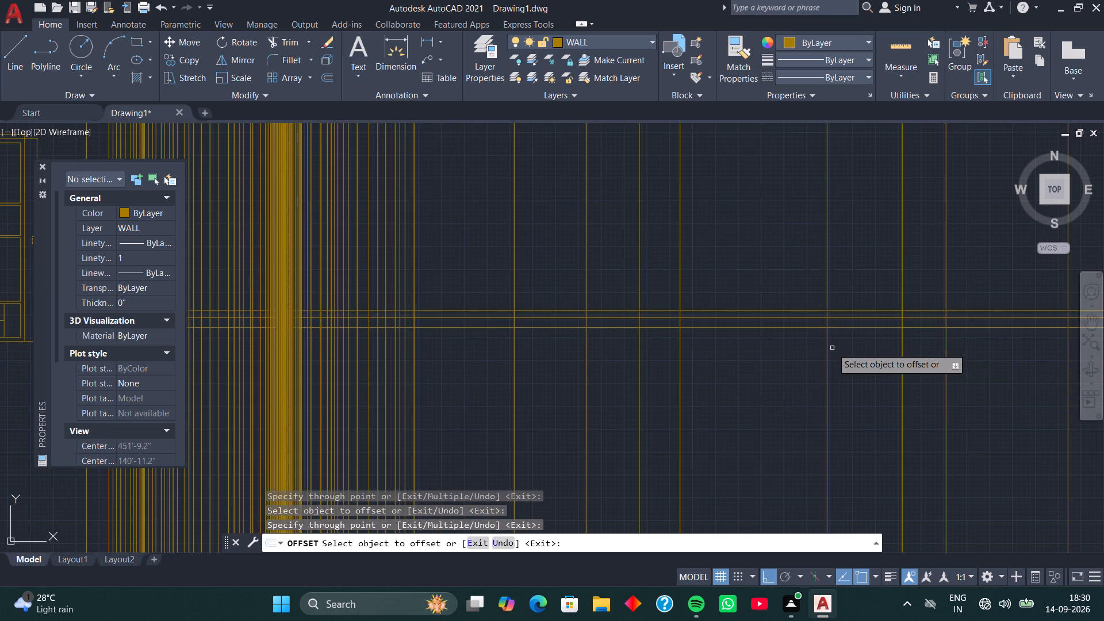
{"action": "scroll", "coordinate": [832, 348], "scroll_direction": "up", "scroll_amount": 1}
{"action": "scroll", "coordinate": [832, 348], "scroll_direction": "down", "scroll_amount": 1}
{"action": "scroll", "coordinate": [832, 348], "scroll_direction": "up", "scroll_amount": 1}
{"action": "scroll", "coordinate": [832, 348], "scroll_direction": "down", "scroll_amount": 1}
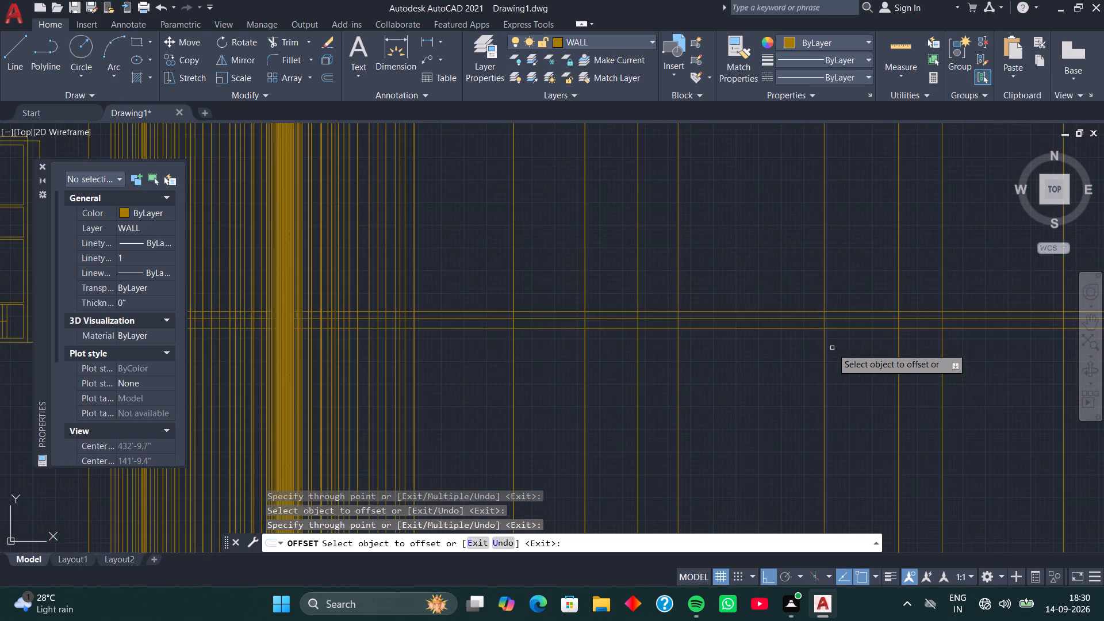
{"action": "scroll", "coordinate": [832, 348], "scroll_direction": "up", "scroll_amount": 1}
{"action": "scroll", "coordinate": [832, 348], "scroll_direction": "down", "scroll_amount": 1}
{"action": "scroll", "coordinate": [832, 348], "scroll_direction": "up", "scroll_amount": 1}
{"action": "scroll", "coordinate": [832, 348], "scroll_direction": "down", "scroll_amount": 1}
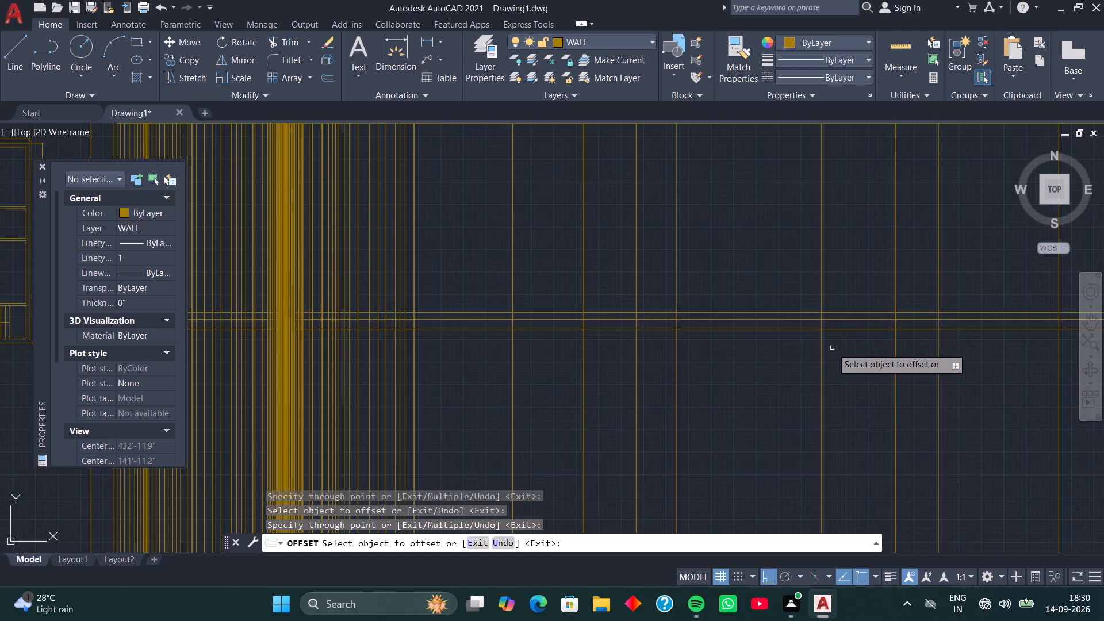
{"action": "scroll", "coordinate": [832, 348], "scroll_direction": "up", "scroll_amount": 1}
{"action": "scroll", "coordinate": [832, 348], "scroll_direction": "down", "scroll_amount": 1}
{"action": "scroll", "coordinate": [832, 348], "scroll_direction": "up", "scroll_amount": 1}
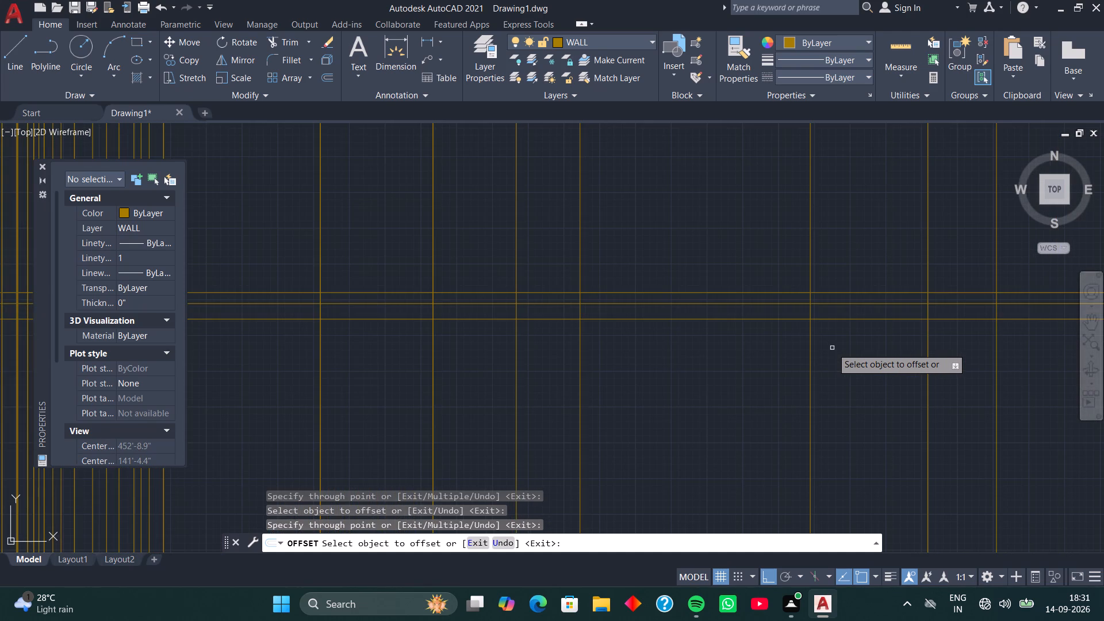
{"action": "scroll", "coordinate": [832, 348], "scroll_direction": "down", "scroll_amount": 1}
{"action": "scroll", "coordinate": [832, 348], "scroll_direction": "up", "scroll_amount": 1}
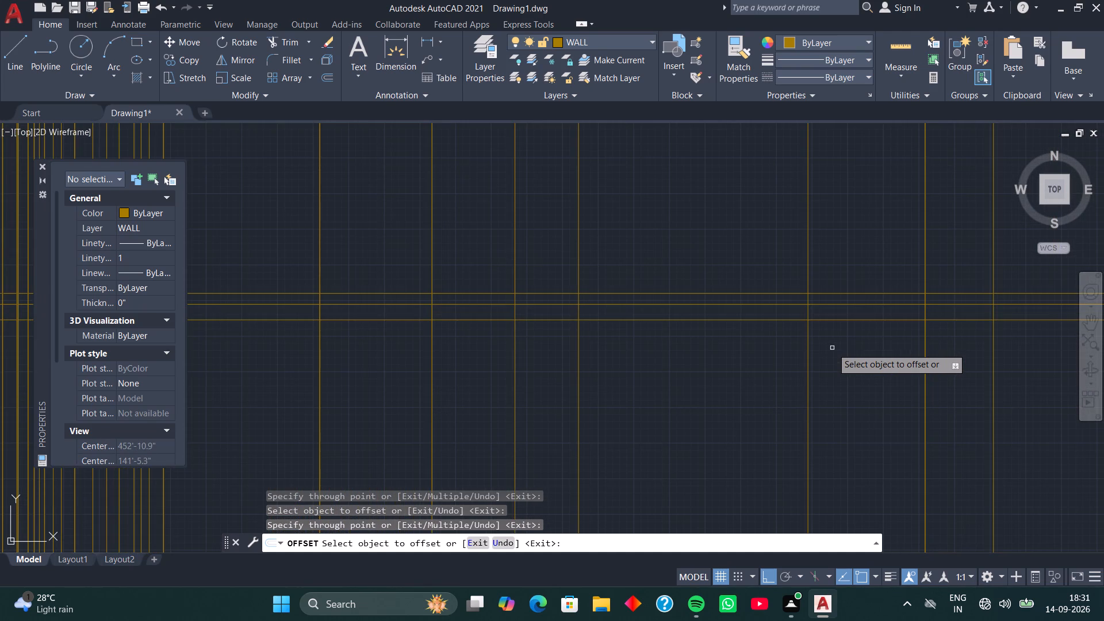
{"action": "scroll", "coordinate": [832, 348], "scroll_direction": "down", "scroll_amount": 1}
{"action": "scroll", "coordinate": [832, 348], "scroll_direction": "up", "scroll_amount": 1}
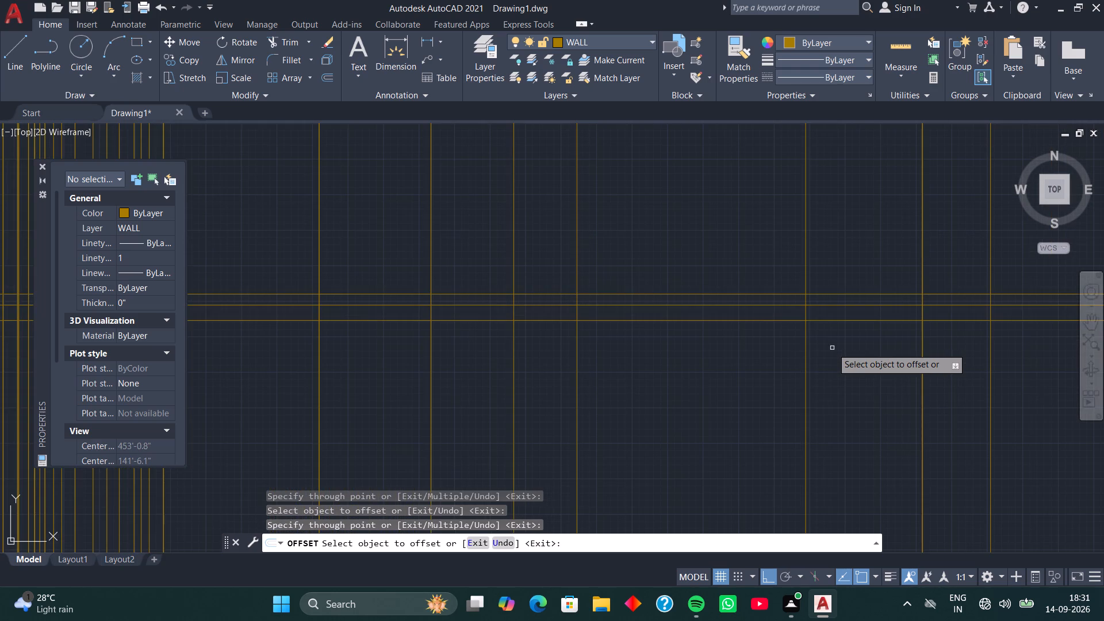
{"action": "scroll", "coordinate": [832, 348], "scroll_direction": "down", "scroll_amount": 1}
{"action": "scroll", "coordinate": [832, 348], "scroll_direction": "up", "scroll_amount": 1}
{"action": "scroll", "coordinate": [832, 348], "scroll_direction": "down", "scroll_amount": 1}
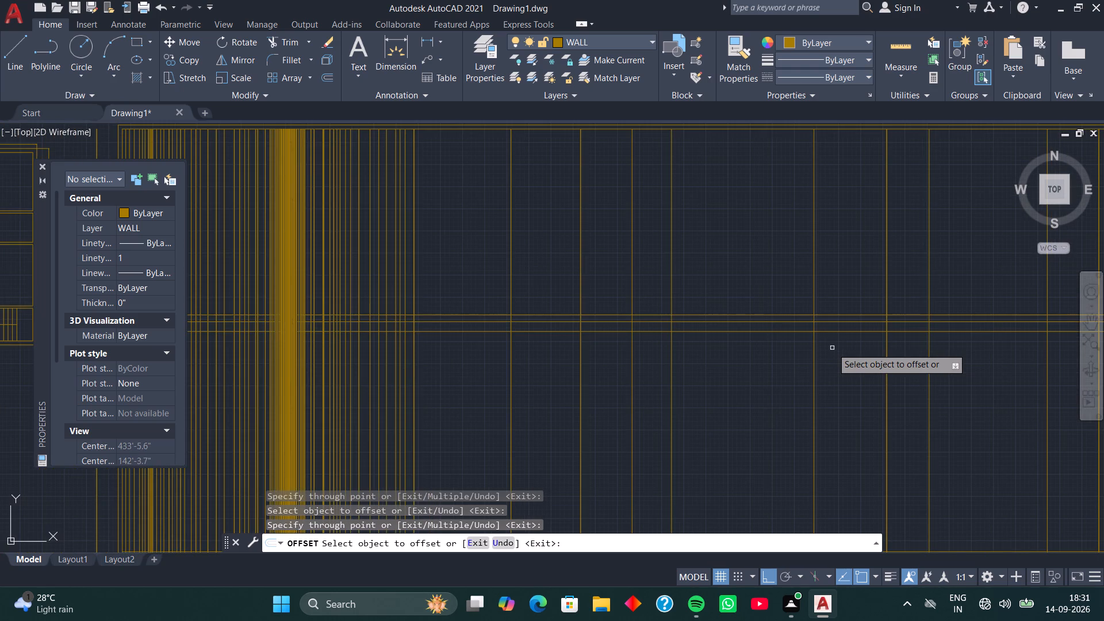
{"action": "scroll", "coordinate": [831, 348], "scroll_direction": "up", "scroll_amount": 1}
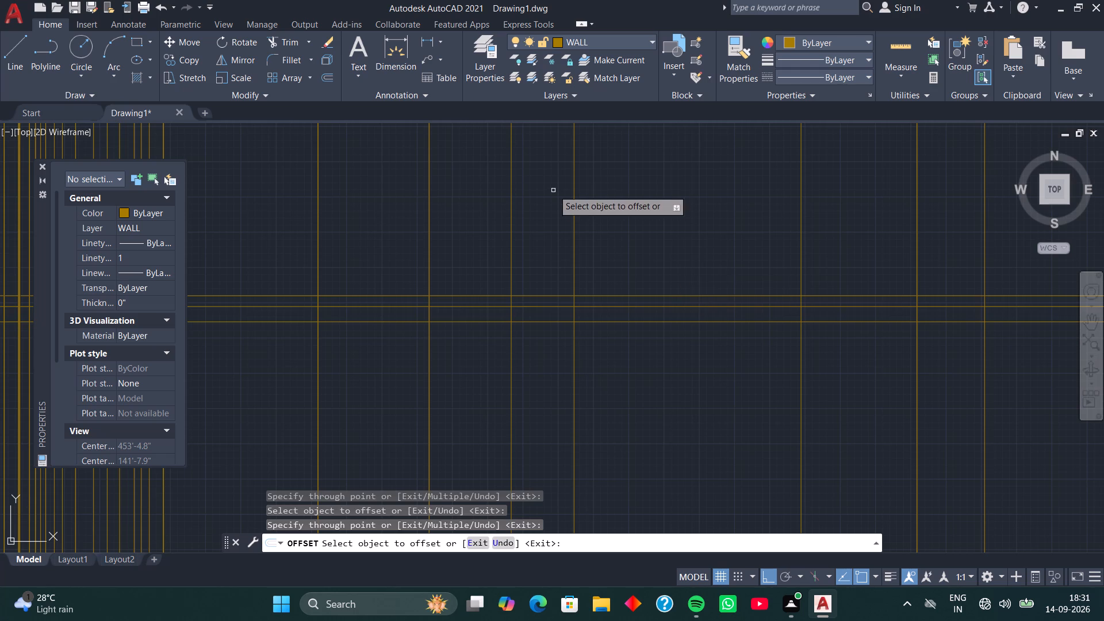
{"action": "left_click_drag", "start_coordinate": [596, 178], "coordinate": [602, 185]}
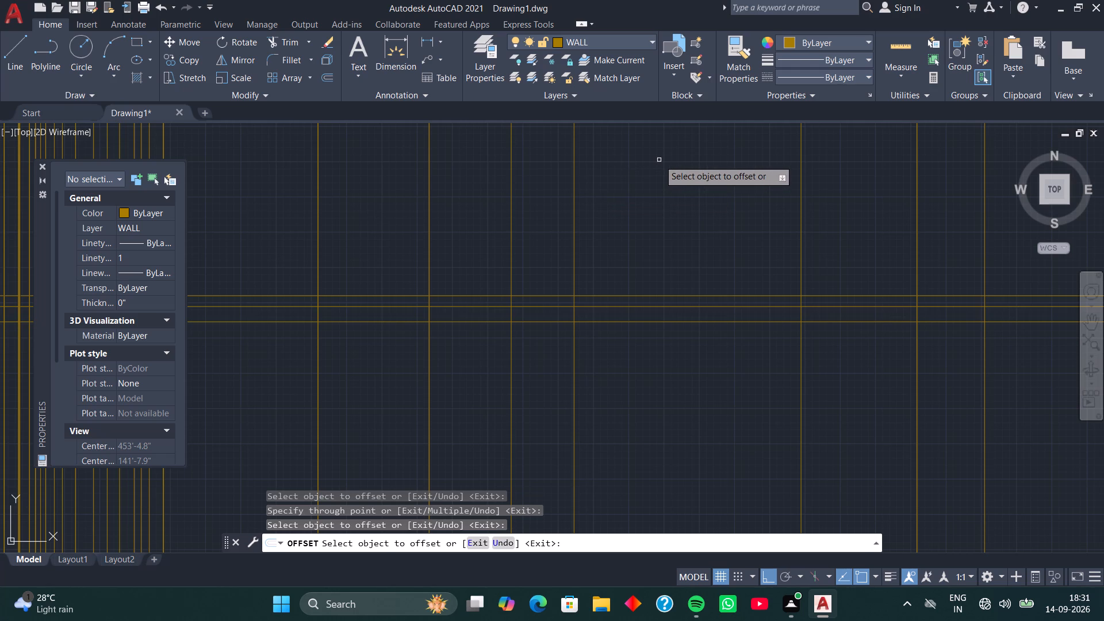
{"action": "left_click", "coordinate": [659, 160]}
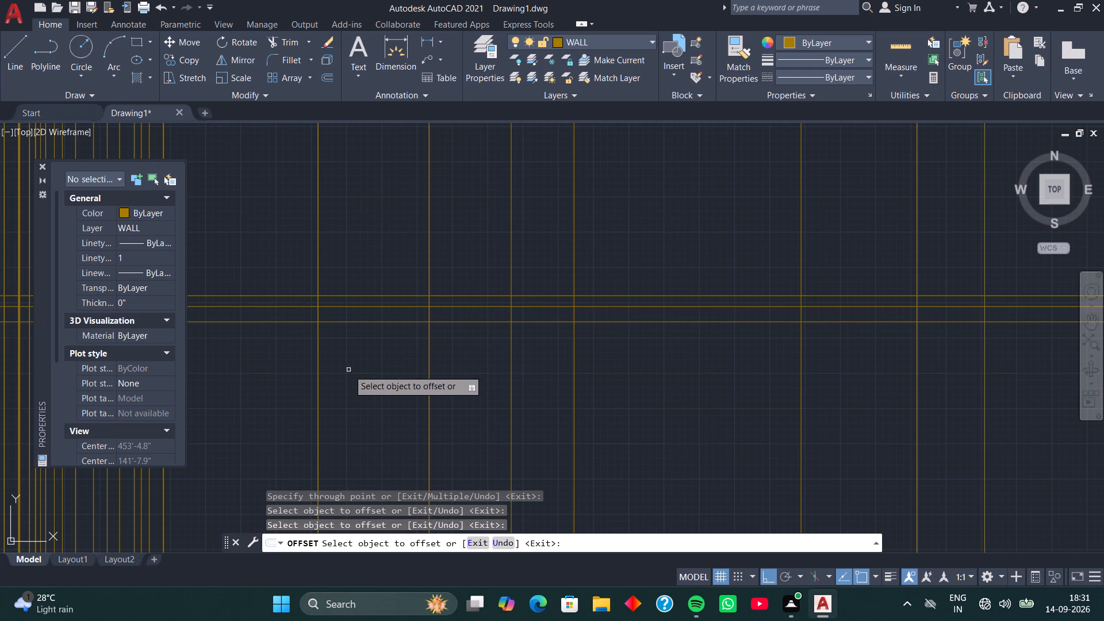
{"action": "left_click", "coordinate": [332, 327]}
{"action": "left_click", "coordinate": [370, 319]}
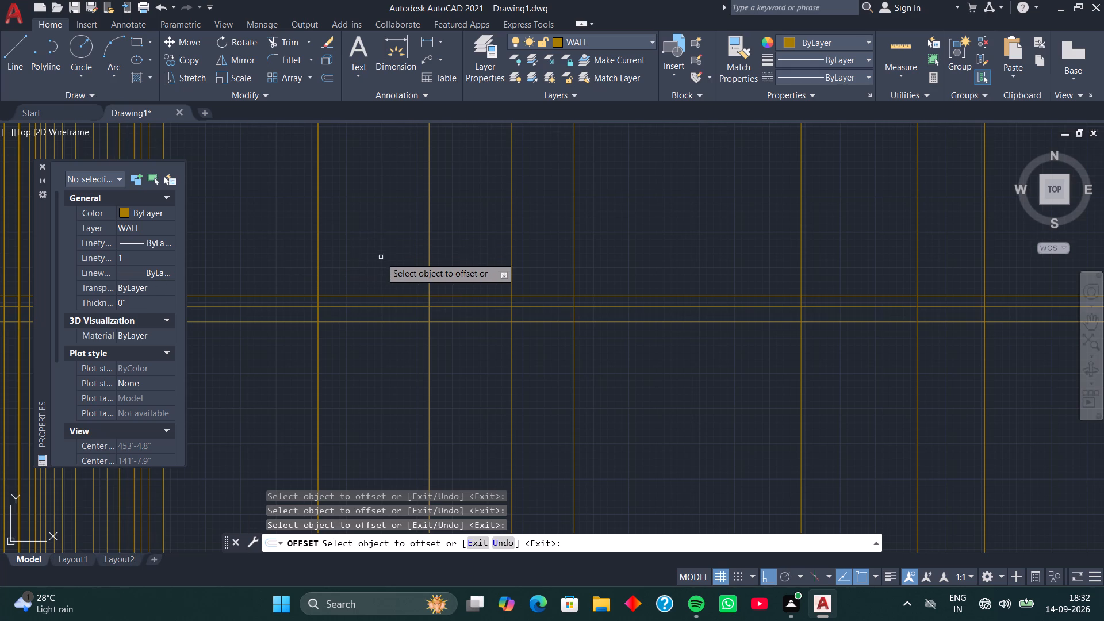
Offset a line just right of the densest cluster and two cluster lines rightward to three spaced positions beyond the last vertical line.
{"action": "scroll", "coordinate": [381, 257], "scroll_direction": "down", "scroll_amount": 4}
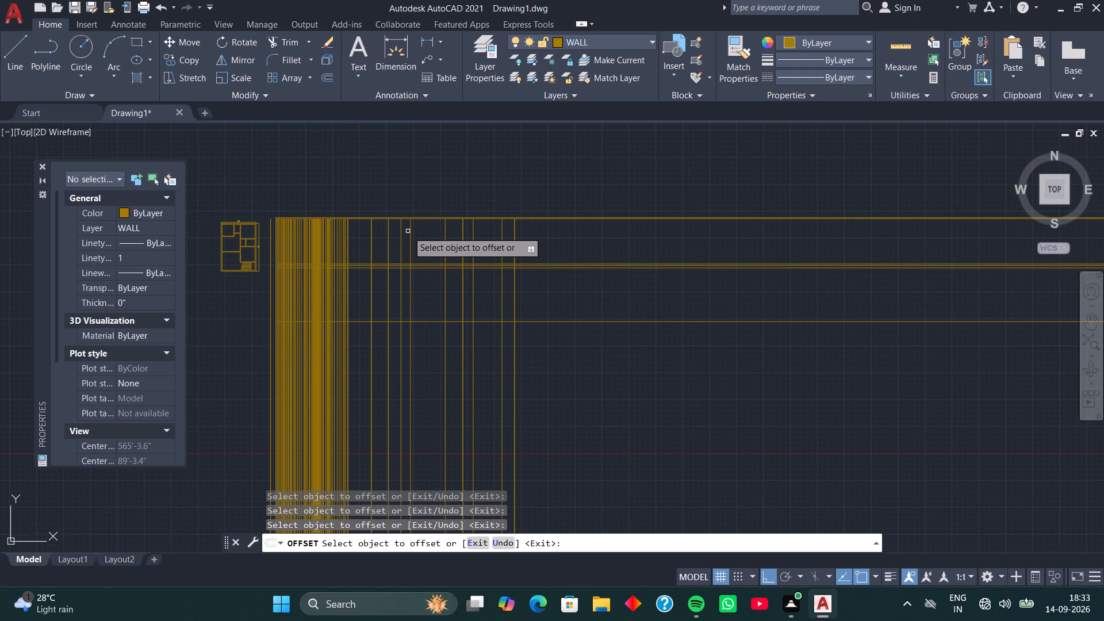
{"action": "scroll", "coordinate": [408, 229], "scroll_direction": "up", "scroll_amount": 1}
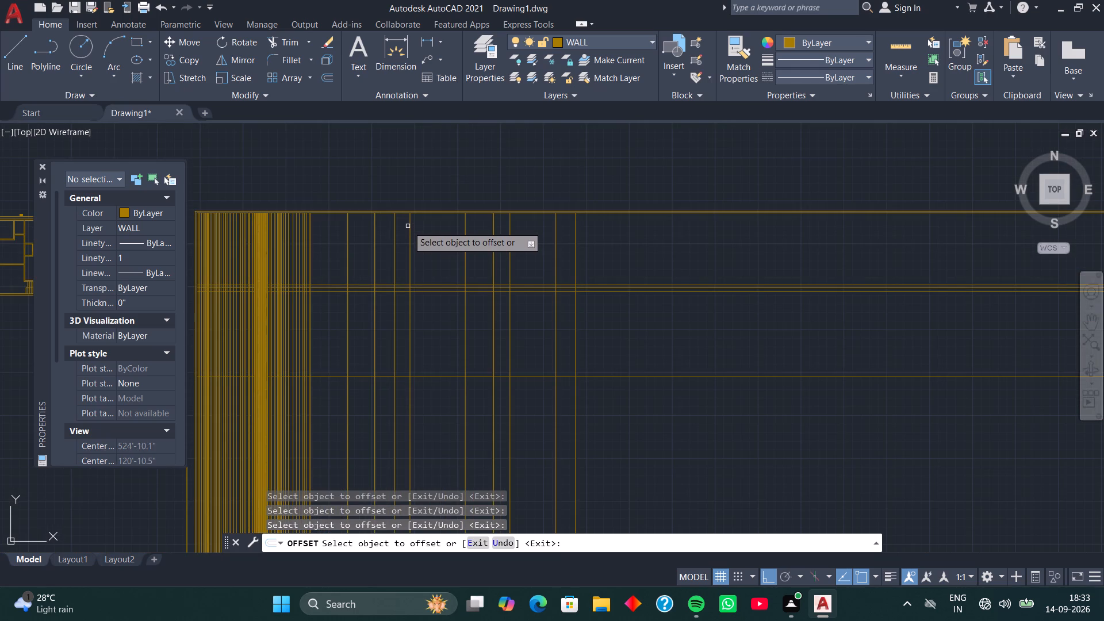
{"action": "scroll", "coordinate": [408, 225], "scroll_direction": "down", "scroll_amount": 1}
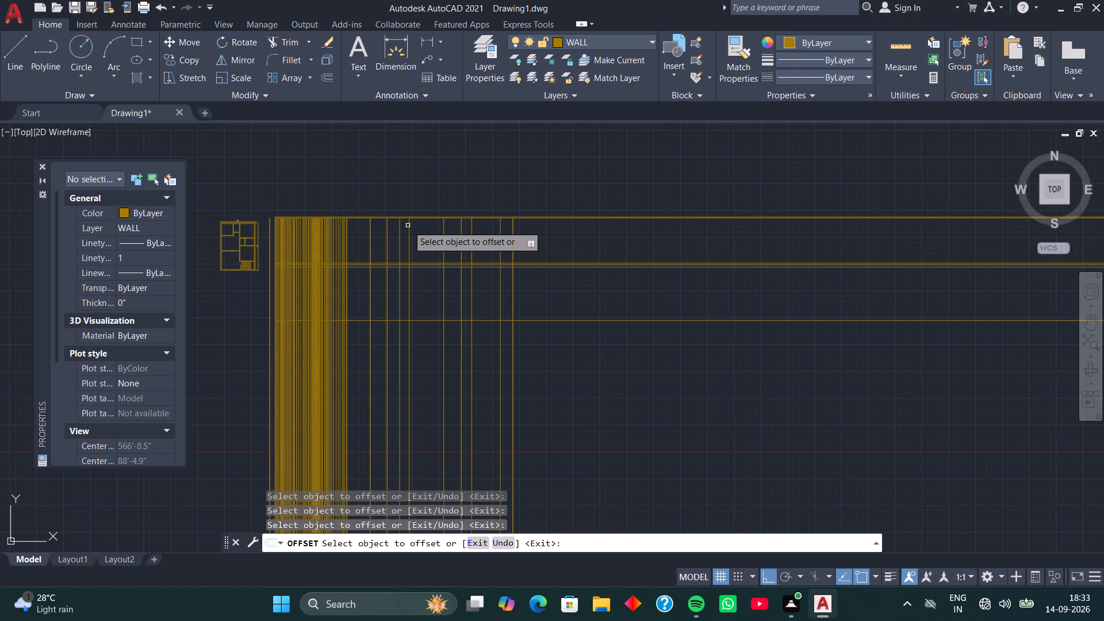
{"action": "scroll", "coordinate": [408, 225], "scroll_direction": "down", "scroll_amount": 1}
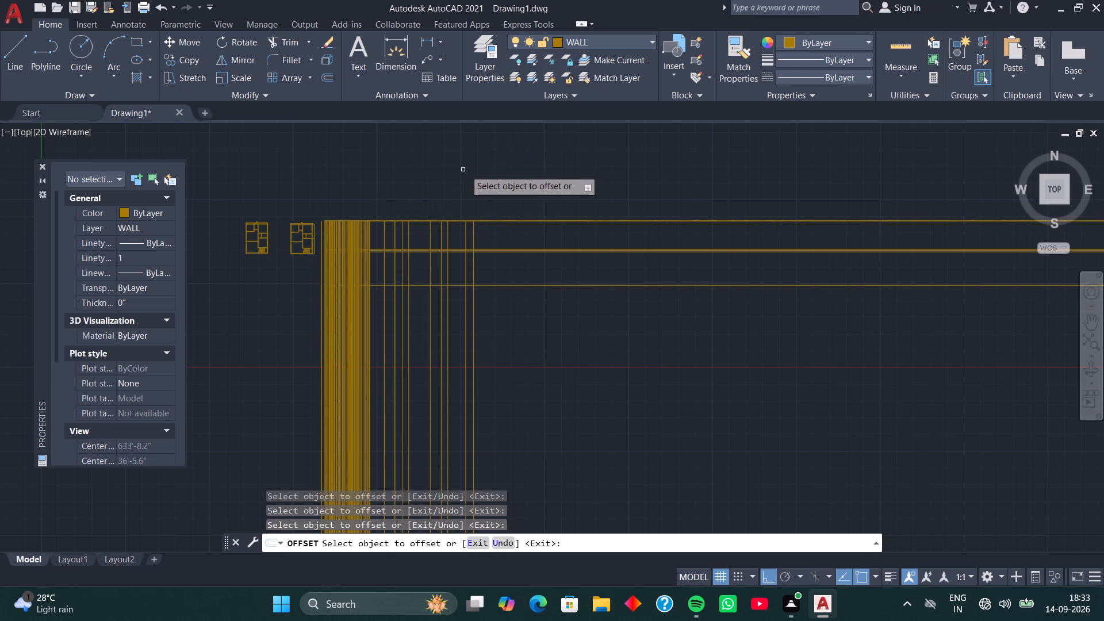
{"action": "scroll", "coordinate": [485, 63], "scroll_direction": "down", "scroll_amount": 1}
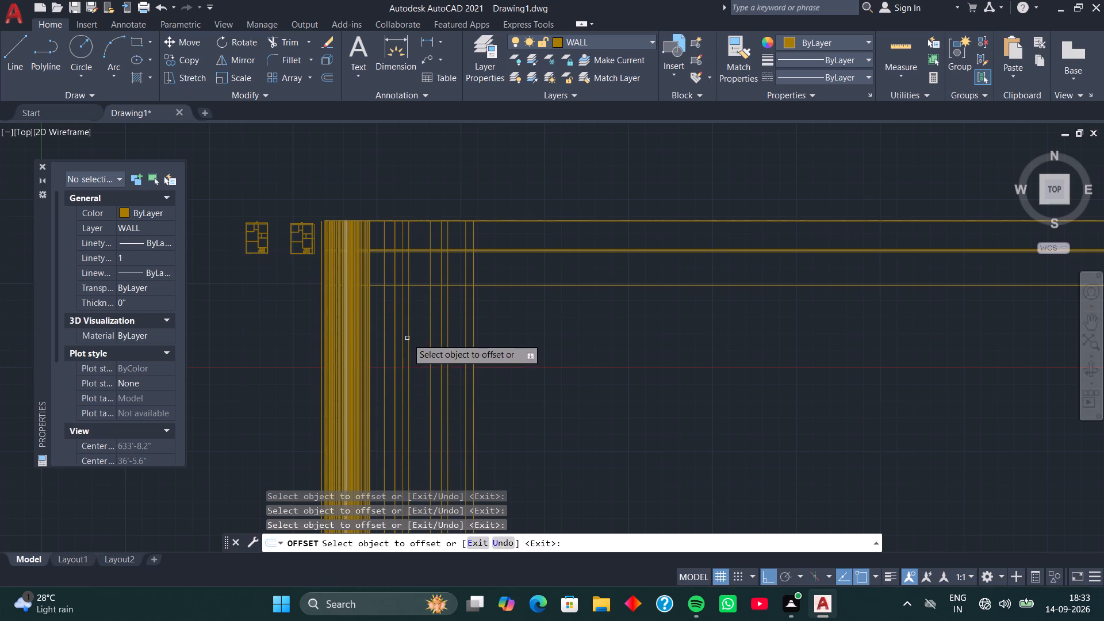
{"action": "left_click_drag", "start_coordinate": [407, 338], "coordinate": [496, 346]}
{"action": "left_click", "coordinate": [515, 334]}
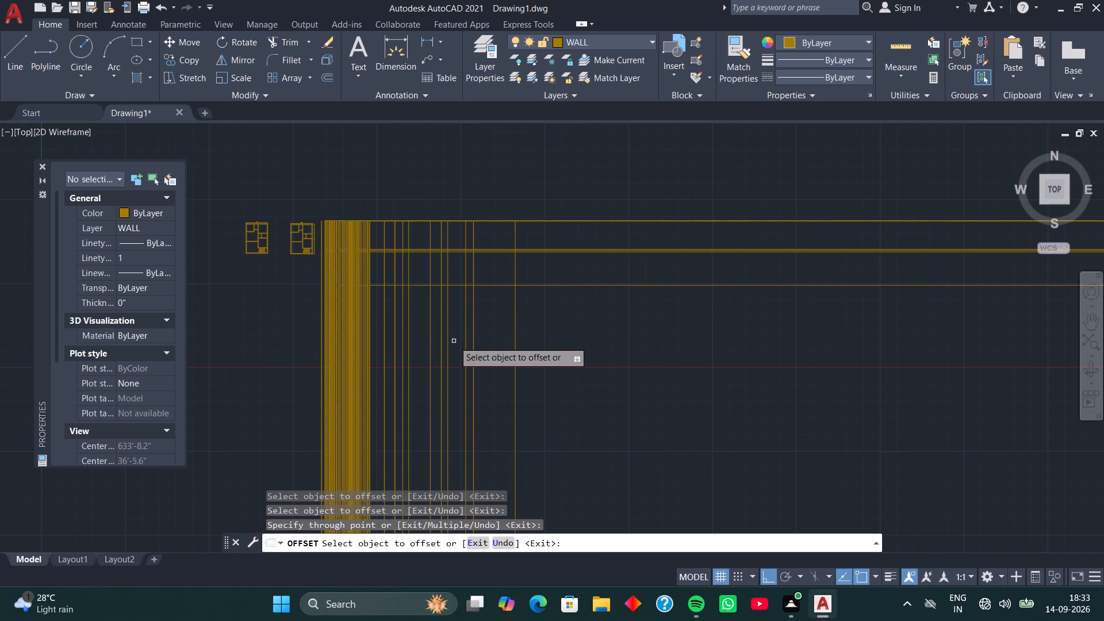
{"action": "left_click_drag", "start_coordinate": [347, 344], "coordinate": [356, 343]}
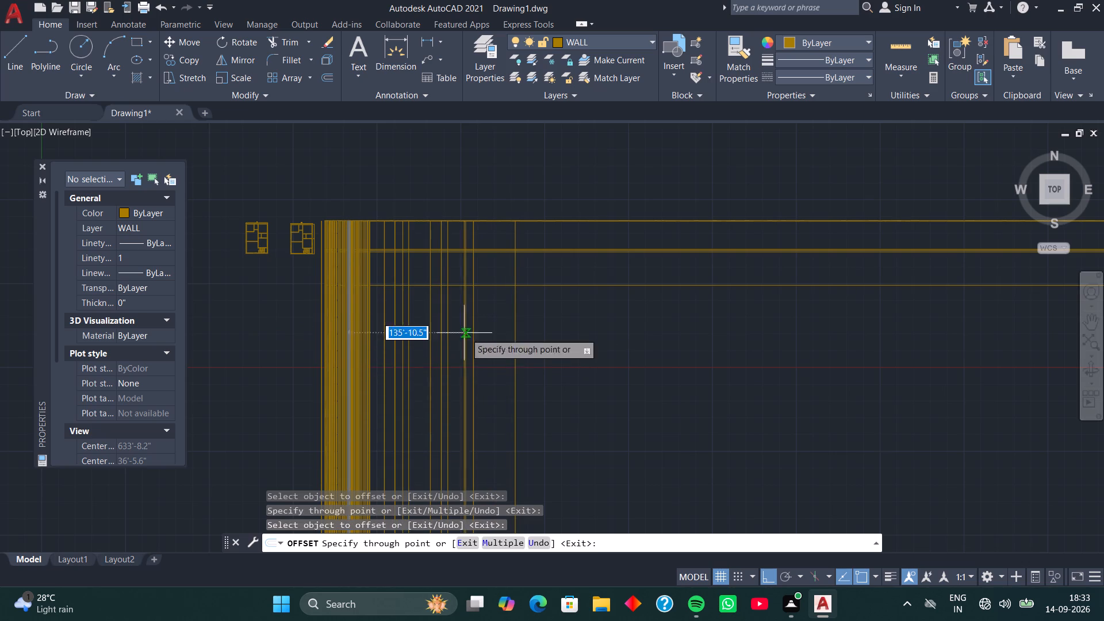
{"action": "left_click", "coordinate": [551, 329]}
{"action": "left_click", "coordinate": [333, 336]}
{"action": "left_click_drag", "start_coordinate": [582, 329], "coordinate": [563, 325]}
Offset three densest-cluster lines rightward: one near the second-to-last line, one into the gap before the outer three, and one well beyond all lines.
{"action": "left_click", "coordinate": [277, 337]}
{"action": "left_click", "coordinate": [479, 328]}
{"action": "left_click", "coordinate": [342, 336]}
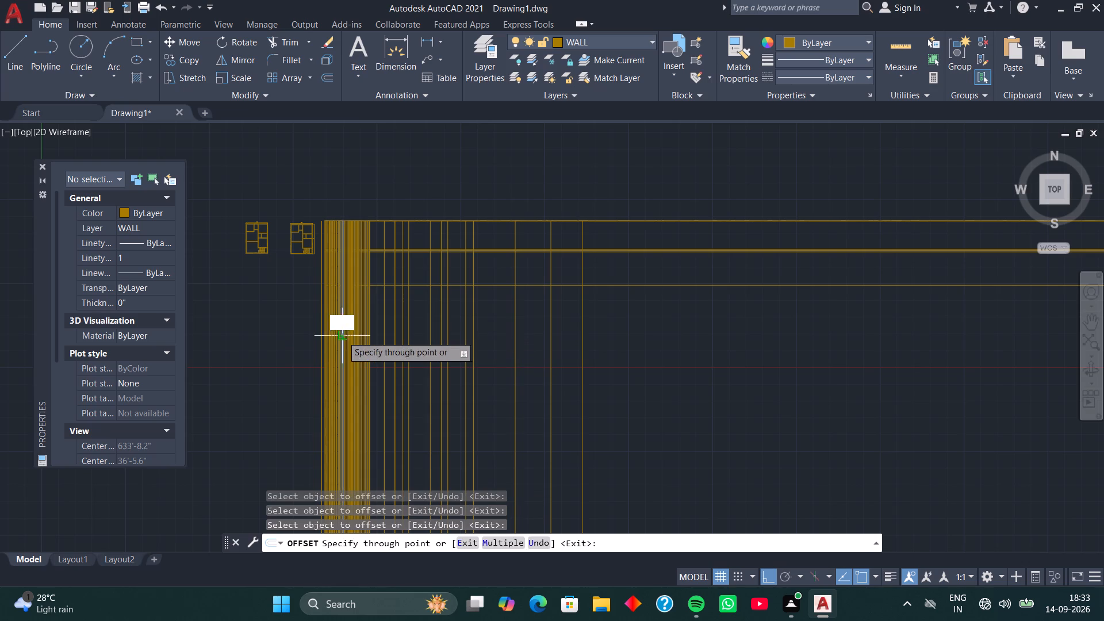
{"action": "left_click_drag", "start_coordinate": [547, 332], "coordinate": [538, 330]}
{"action": "left_click", "coordinate": [267, 338]}
{"action": "left_click", "coordinate": [376, 332]}
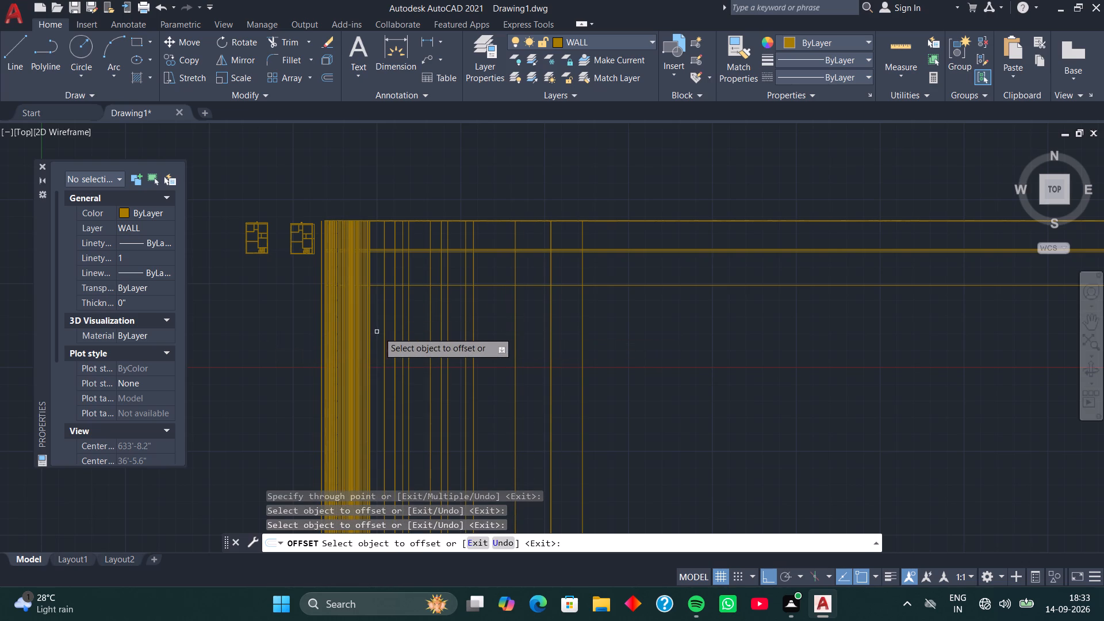
{"action": "left_click", "coordinate": [530, 329]}
{"action": "left_click_drag", "start_coordinate": [356, 334], "coordinate": [453, 335]}
{"action": "left_click", "coordinate": [488, 333]}
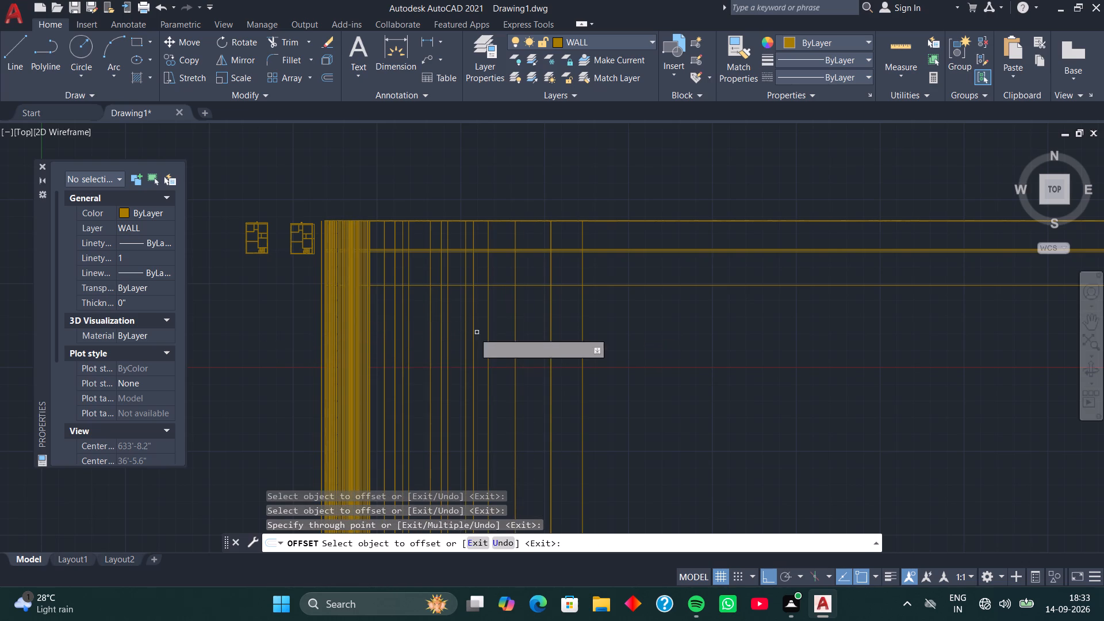
{"action": "left_click", "coordinate": [358, 335]}
{"action": "left_click", "coordinate": [683, 316]}
Offset three densest-cluster lines rightward: two into the last wide gap, about 353' away, and one into the gap between the sparser outer lines.
{"action": "left_click", "coordinate": [392, 320]}
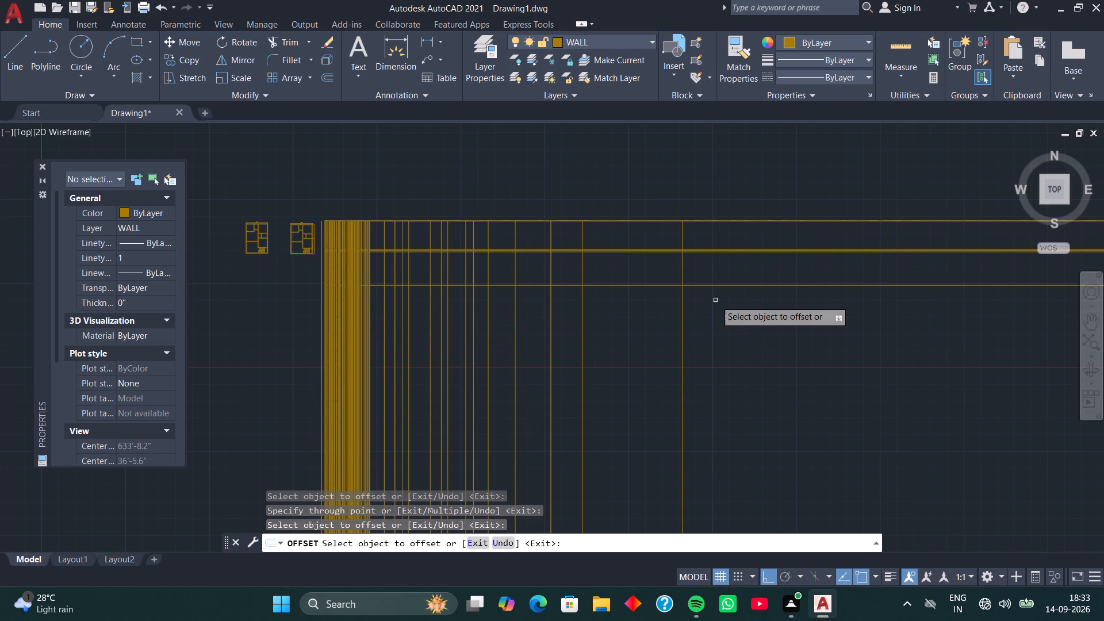
{"action": "left_click_drag", "start_coordinate": [715, 300], "coordinate": [705, 300]}
{"action": "left_click", "coordinate": [350, 310]}
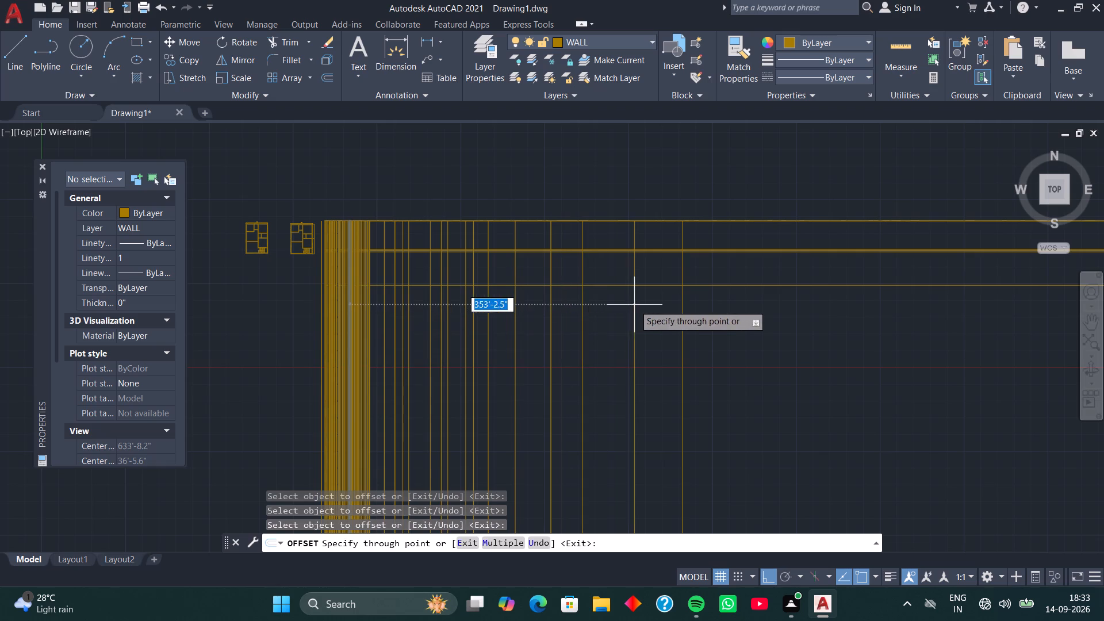
{"action": "left_click_drag", "start_coordinate": [634, 305], "coordinate": [579, 301]}
{"action": "left_click_drag", "start_coordinate": [250, 314], "coordinate": [281, 314]}
{"action": "left_click", "coordinate": [476, 310]}
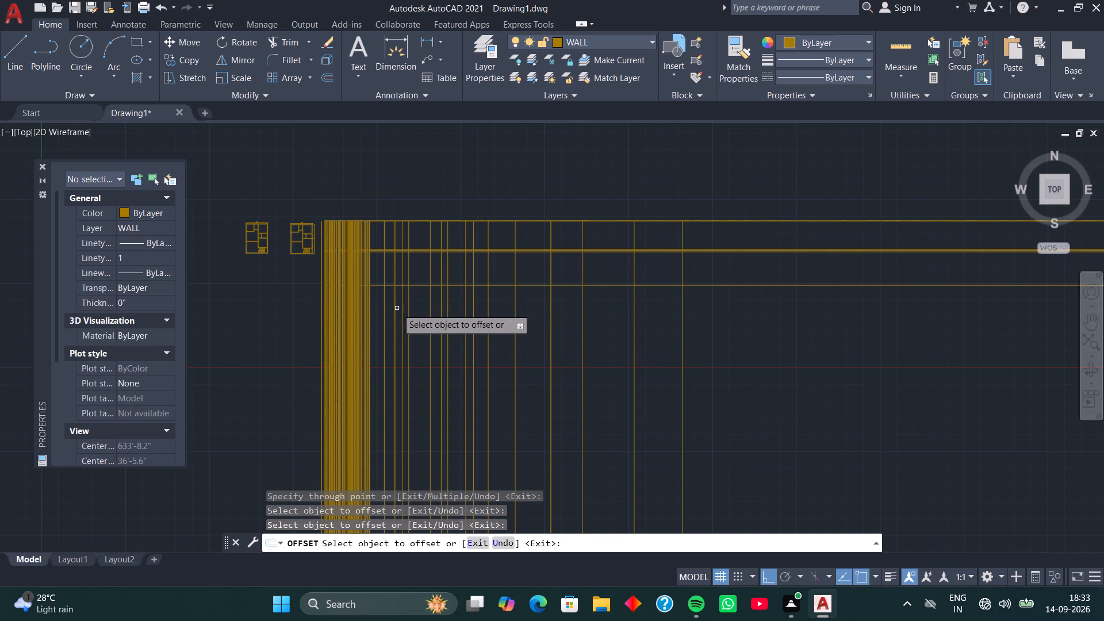
{"action": "left_click", "coordinate": [347, 308]}
{"action": "left_click", "coordinate": [630, 301]}
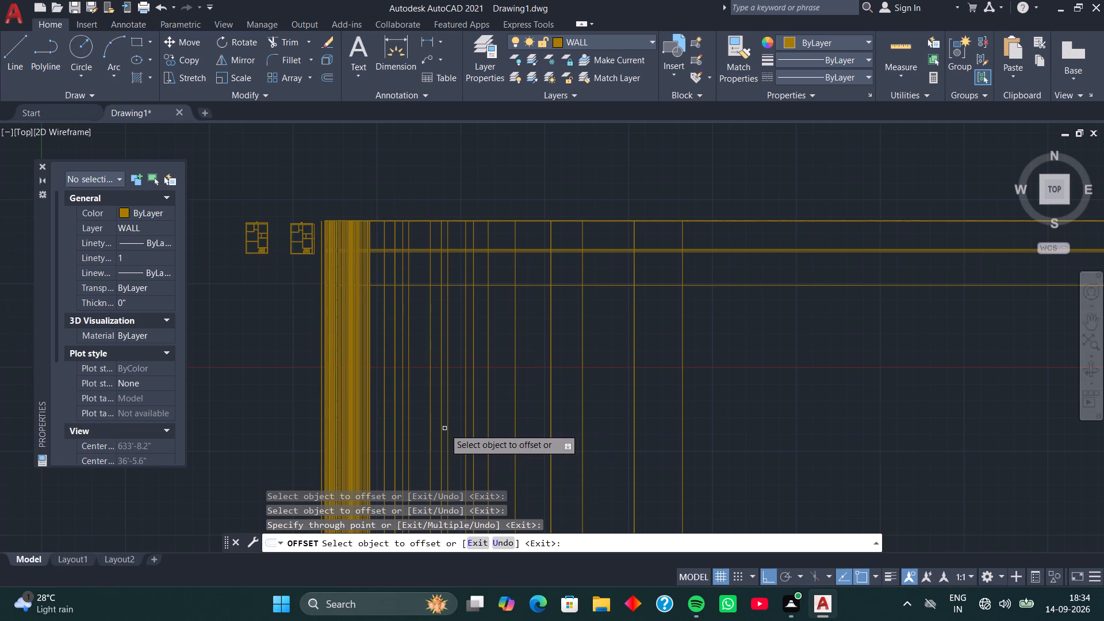
{"action": "left_click", "coordinate": [347, 425]}
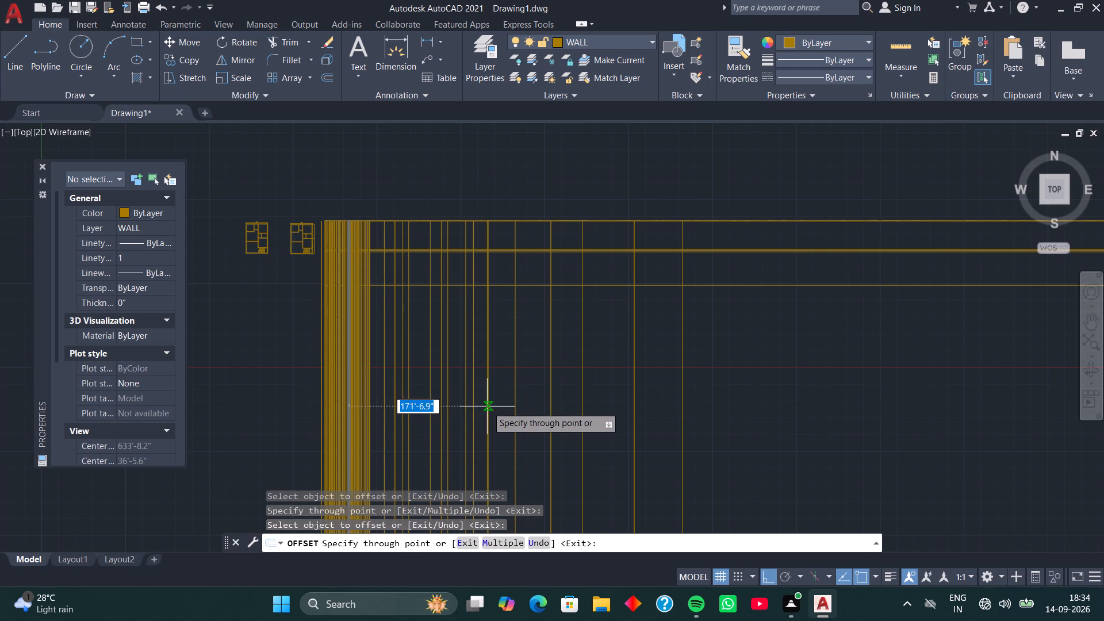
{"action": "left_click", "coordinate": [528, 398]}
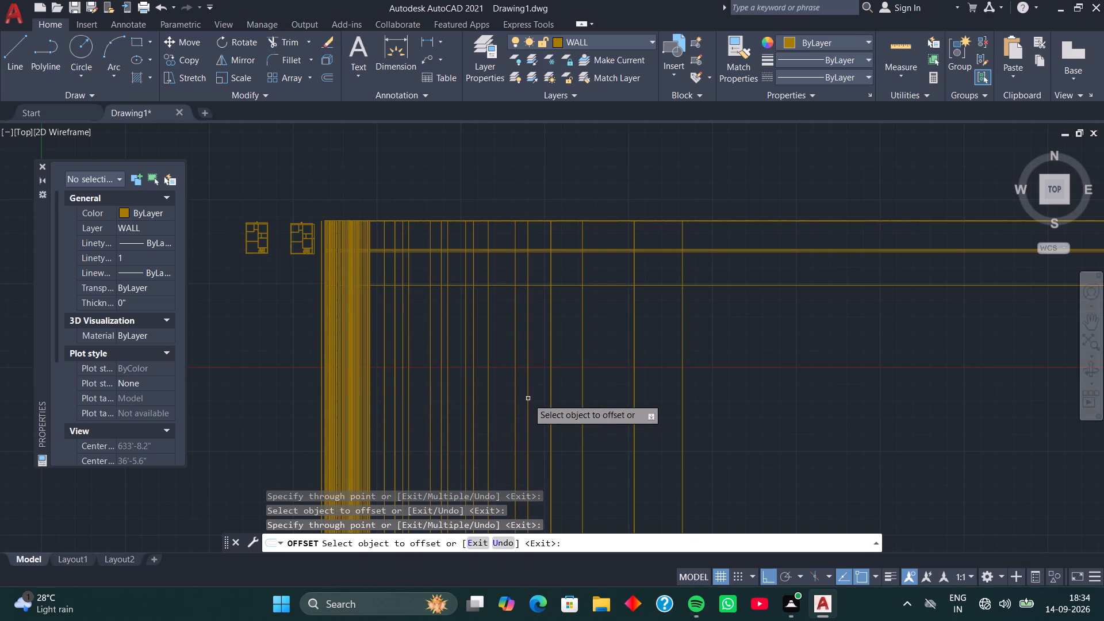
Offset the second-to-last vertical line a short distance rightward to form a narrow pair.
{"action": "scroll", "coordinate": [615, 353], "scroll_direction": "up", "scroll_amount": 2}
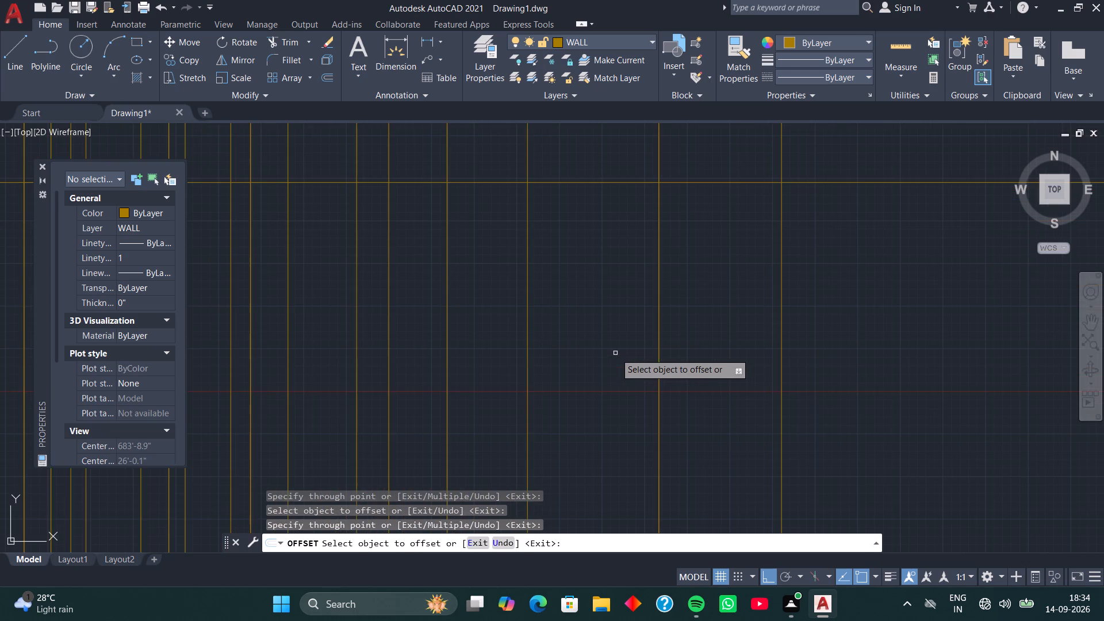
{"action": "middle_click_drag", "start_coordinate": [615, 353], "coordinate": [610, 380]}
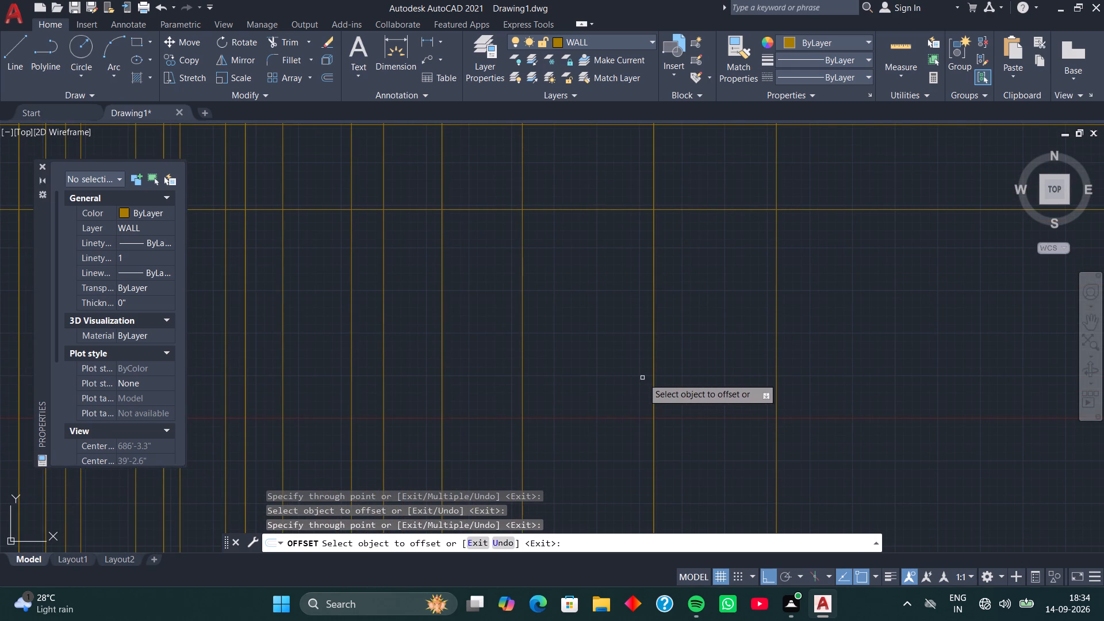
{"action": "left_click", "coordinate": [655, 378]}
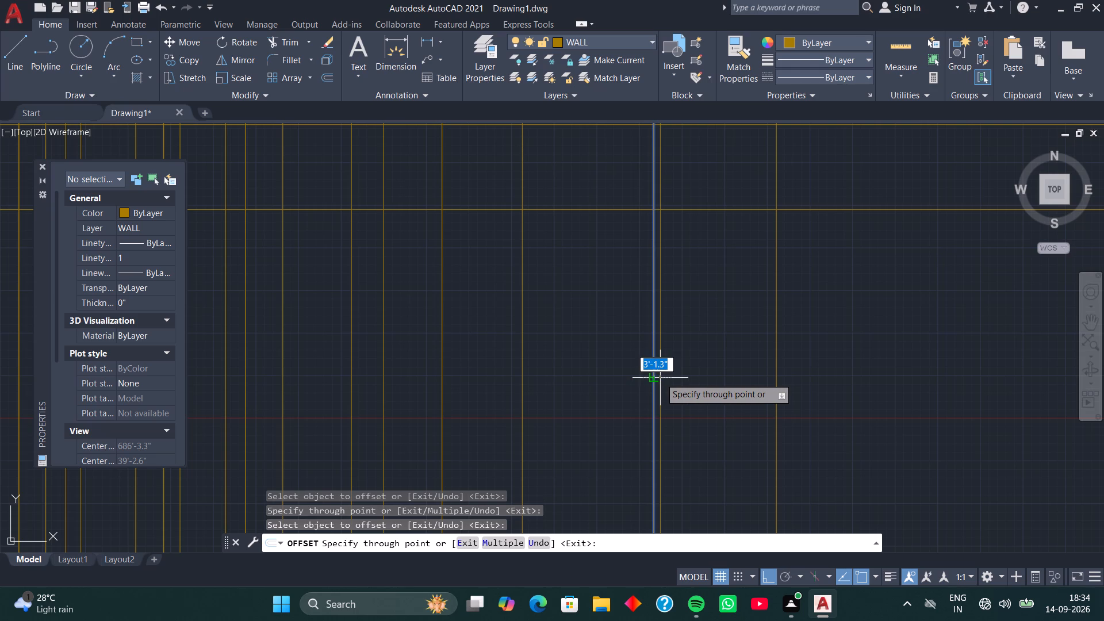
{"action": "left_click", "coordinate": [660, 378]}
{"action": "left_click", "coordinate": [655, 378]}
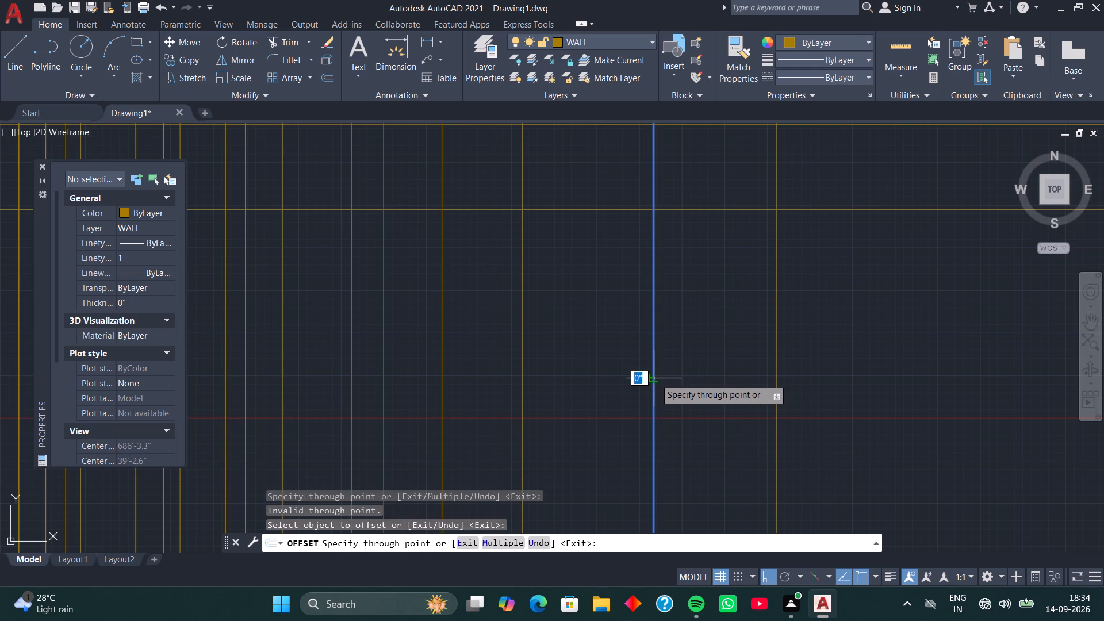
{"action": "scroll", "coordinate": [656, 379], "scroll_direction": "up", "scroll_amount": 5}
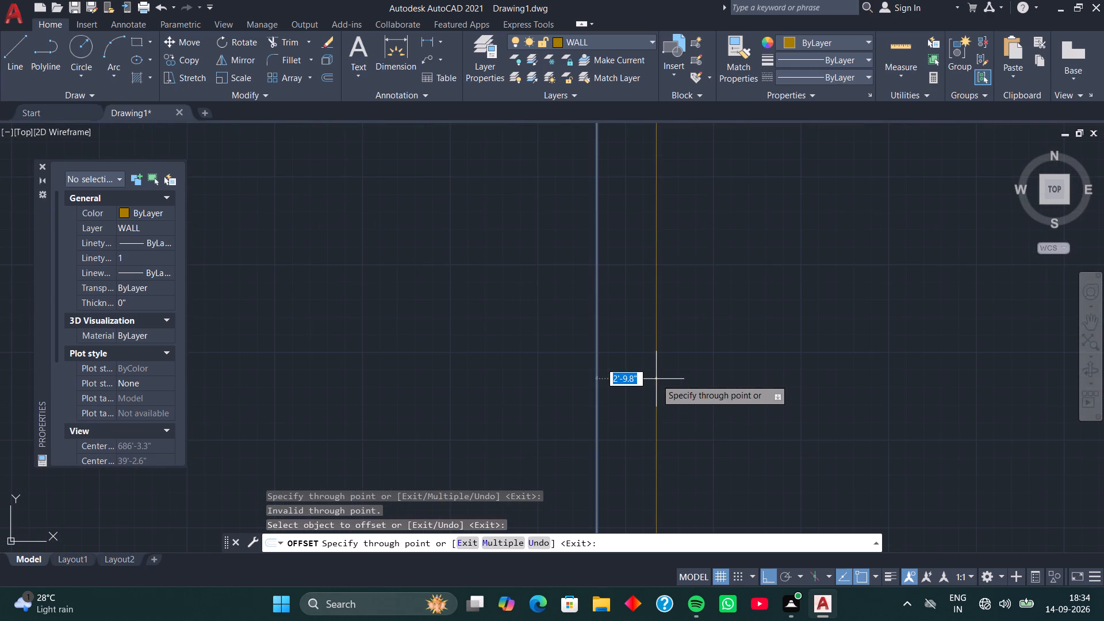
{"action": "left_click", "coordinate": [611, 390]}
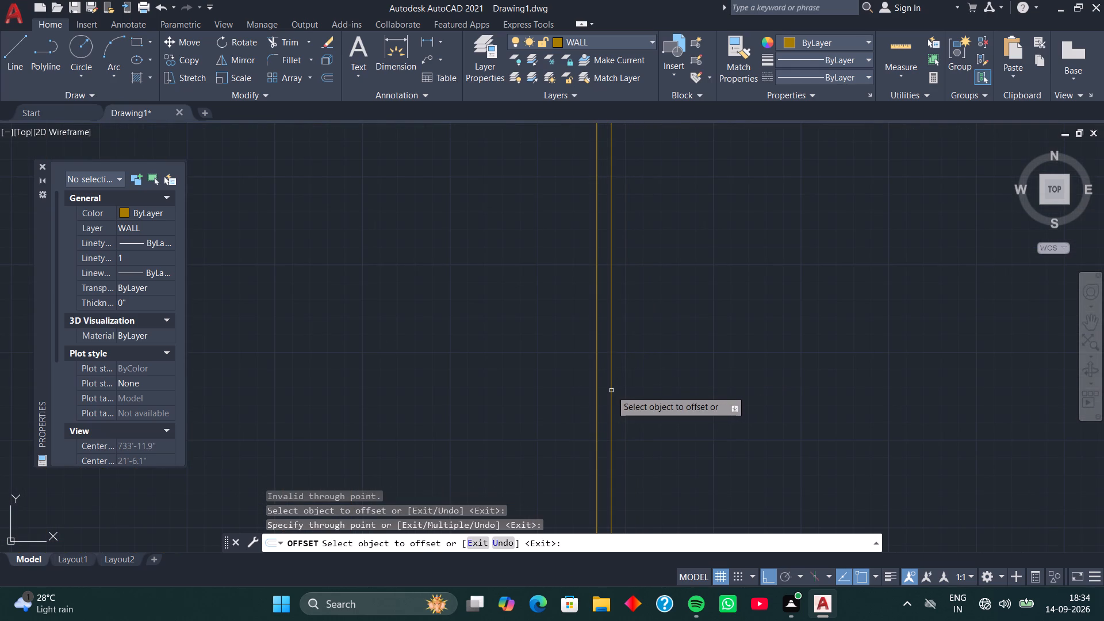
Offset the left line of the new narrow pair rightward by a fraction of an inch.
{"action": "scroll", "coordinate": [611, 390], "scroll_direction": "up", "scroll_amount": 4}
{"action": "scroll", "coordinate": [611, 390], "scroll_direction": "down", "scroll_amount": 12}
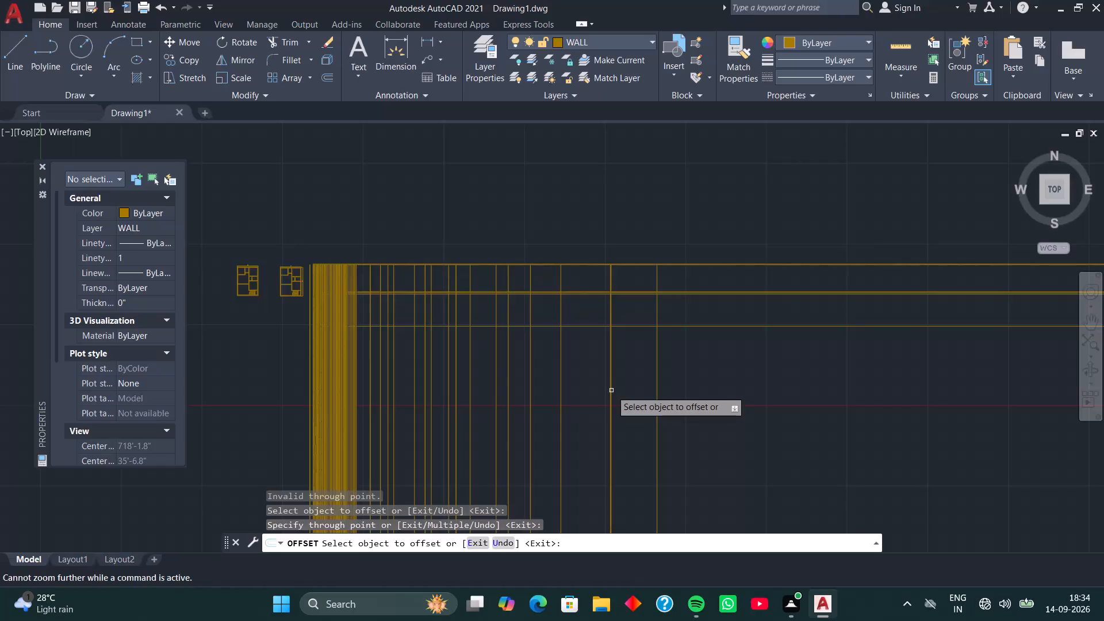
{"action": "scroll", "coordinate": [611, 394], "scroll_direction": "up", "scroll_amount": 9}
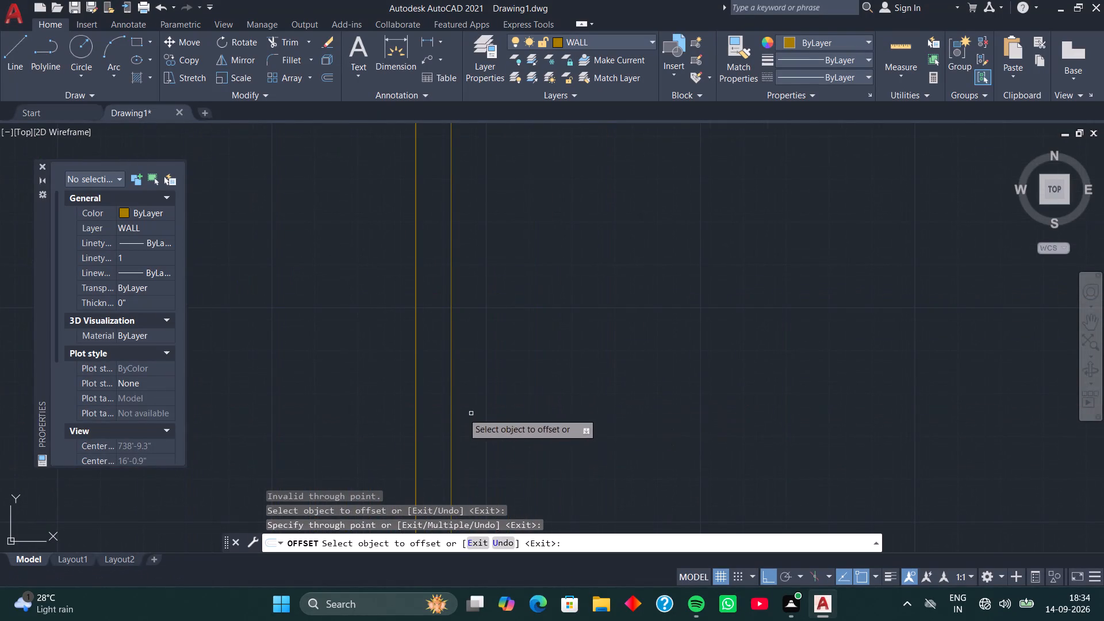
{"action": "scroll", "coordinate": [403, 405], "scroll_direction": "up", "scroll_amount": 1}
{"action": "middle_click_drag", "start_coordinate": [403, 405], "coordinate": [578, 400]}
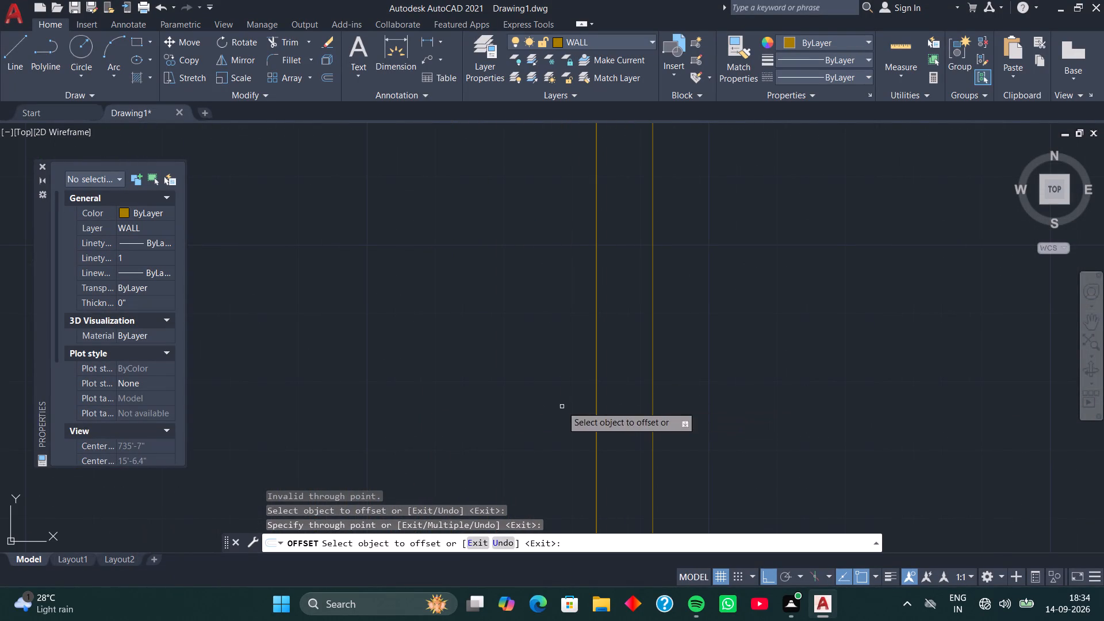
{"action": "left_click", "coordinate": [587, 398]}
{"action": "scroll", "coordinate": [588, 397], "scroll_direction": "up", "scroll_amount": 3}
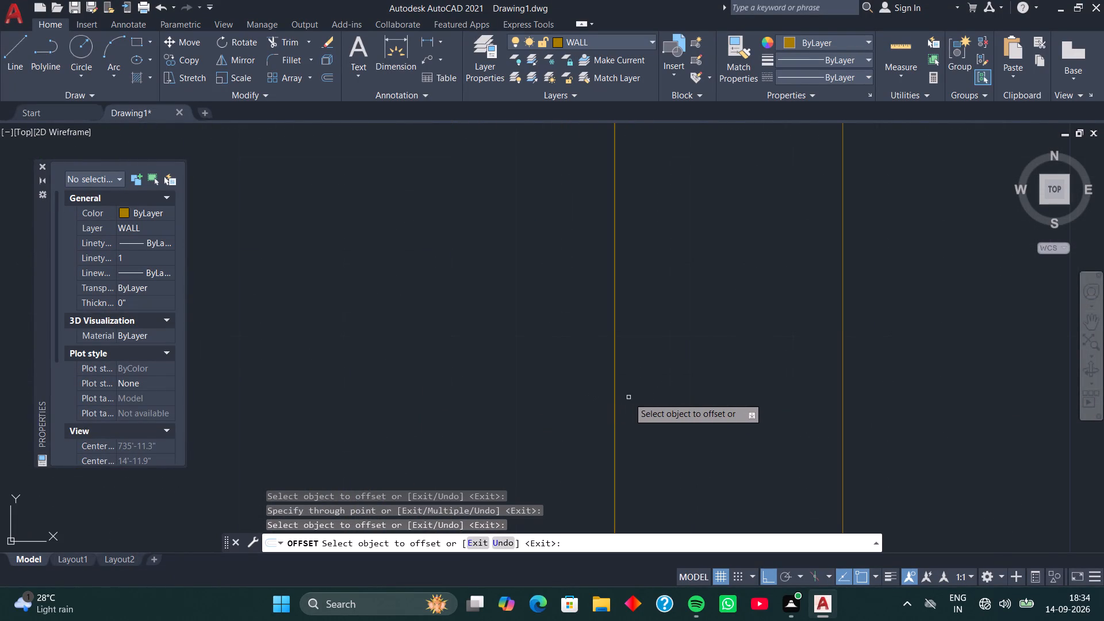
{"action": "scroll", "coordinate": [627, 397], "scroll_direction": "up", "scroll_amount": 3}
{"action": "scroll", "coordinate": [539, 393], "scroll_direction": "up", "scroll_amount": 4}
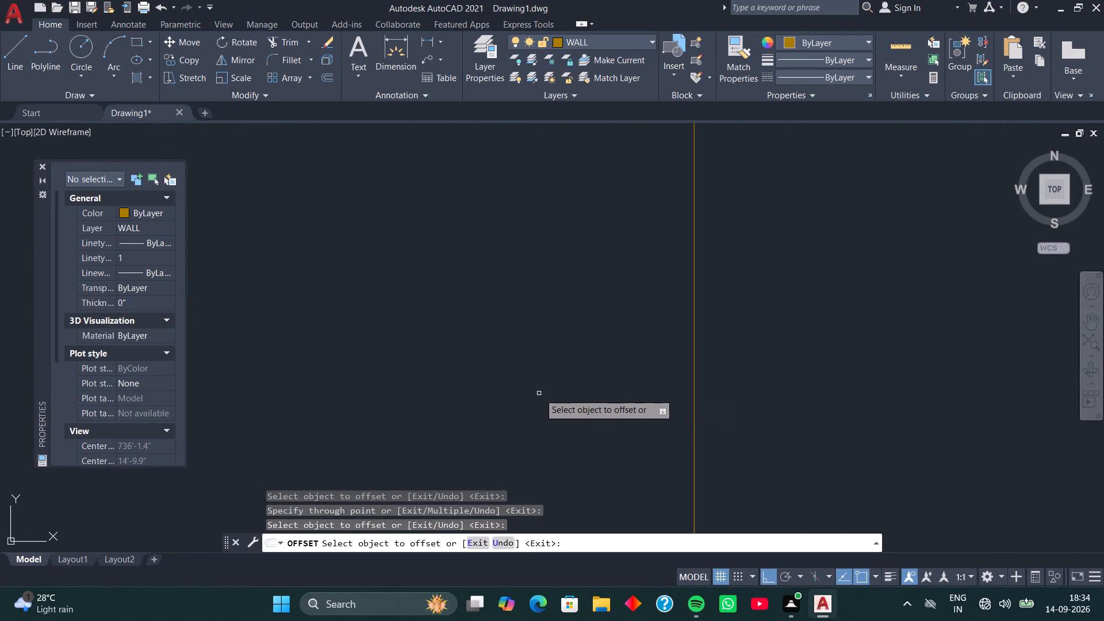
{"action": "left_click", "coordinate": [695, 385]}
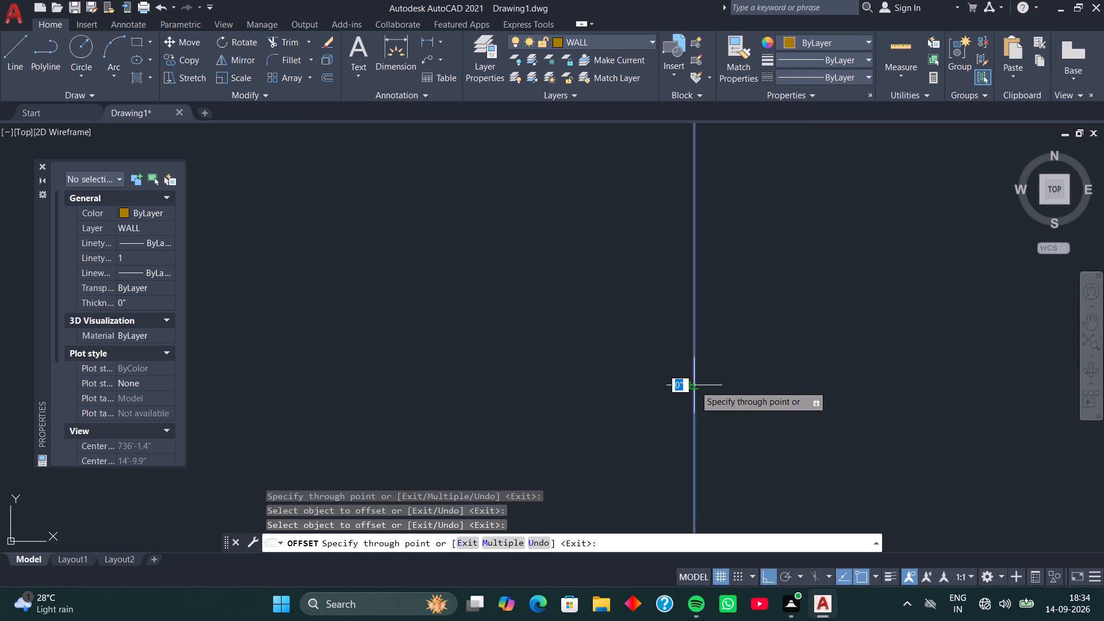
{"action": "left_click", "coordinate": [699, 385]}
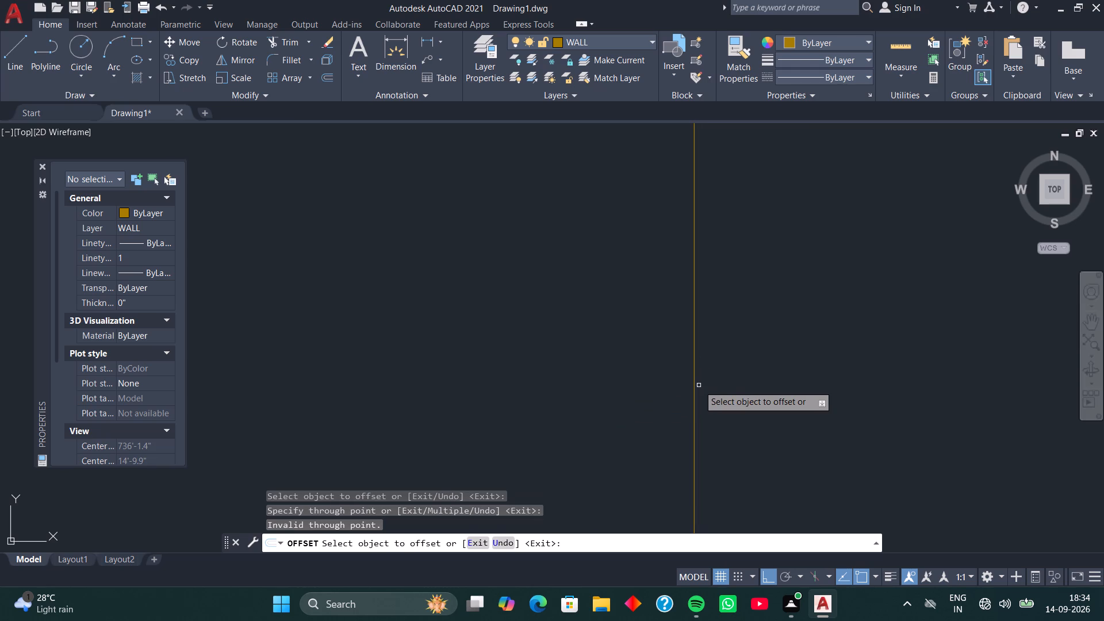
{"action": "left_click", "coordinate": [696, 384]}
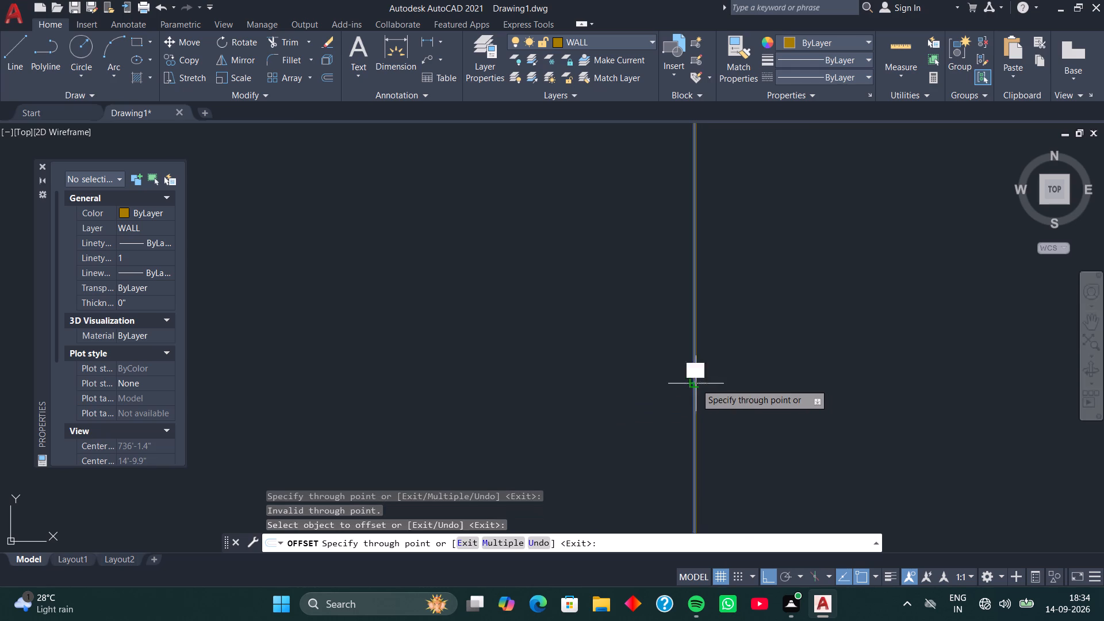
{"action": "scroll", "coordinate": [696, 384], "scroll_direction": "up", "scroll_amount": 2}
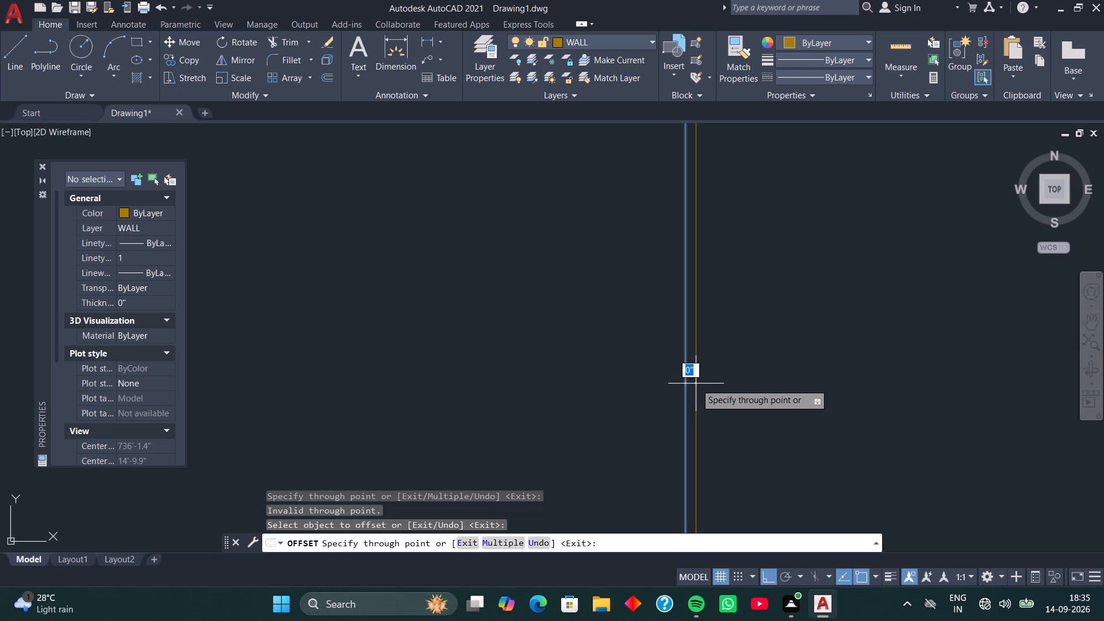
{"action": "left_click", "coordinate": [695, 384]}
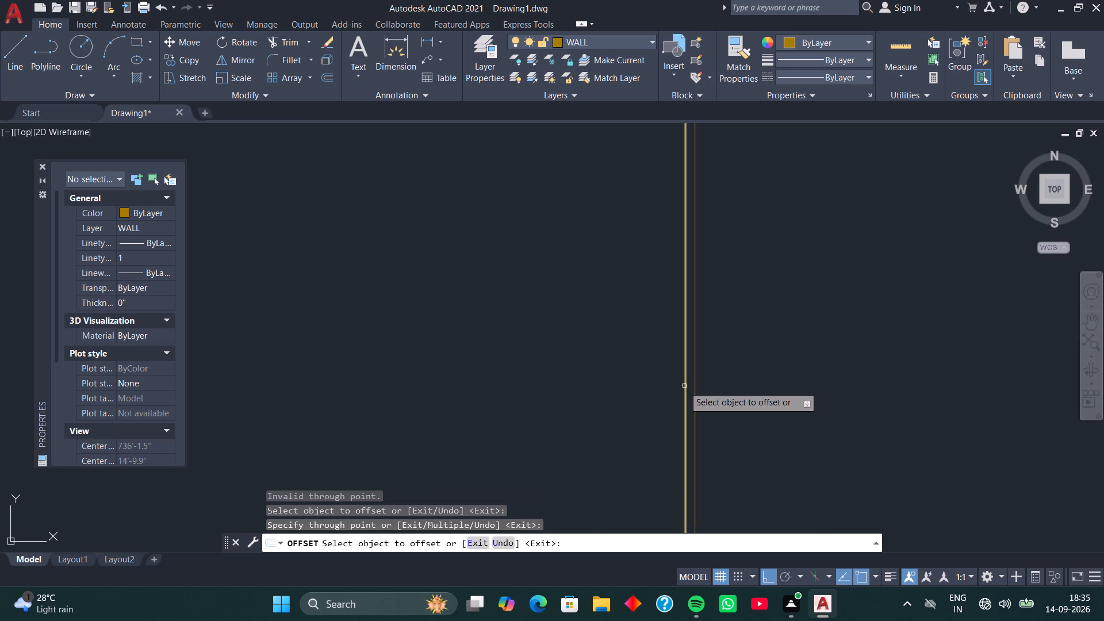
{"action": "scroll", "coordinate": [684, 386], "scroll_direction": "down", "scroll_amount": 4}
{"action": "scroll", "coordinate": [684, 386], "scroll_direction": "up", "scroll_amount": 4}
{"action": "scroll", "coordinate": [684, 386], "scroll_direction": "down", "scroll_amount": 4}
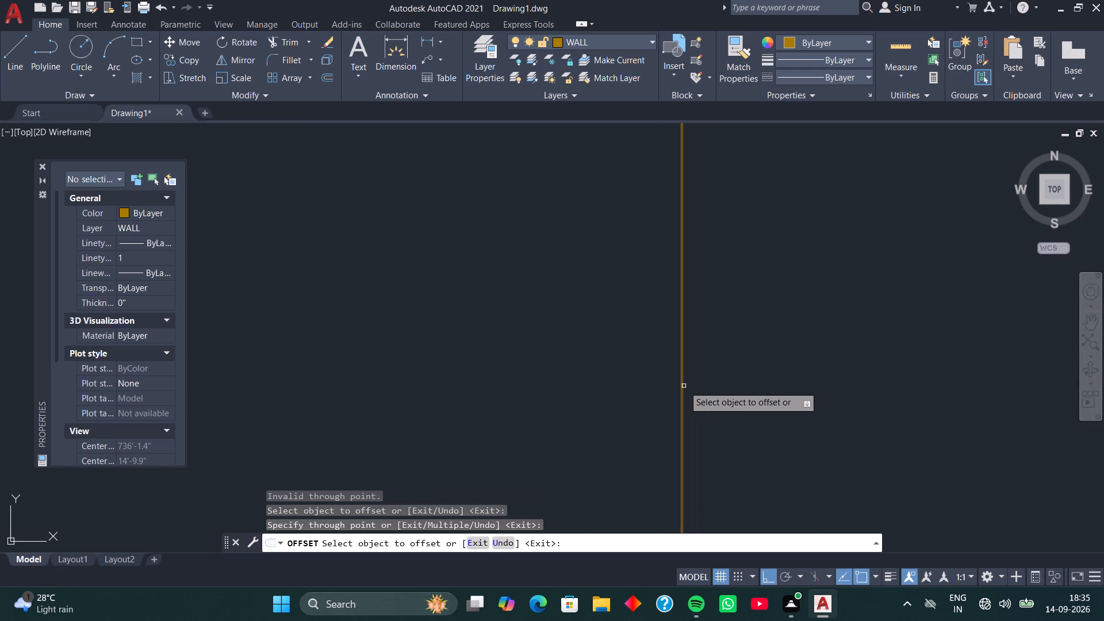
Offset the left line of the narrow vertical pair rightward to the position of the pair's right line.
{"action": "scroll", "coordinate": [684, 386], "scroll_direction": "down", "scroll_amount": 9}
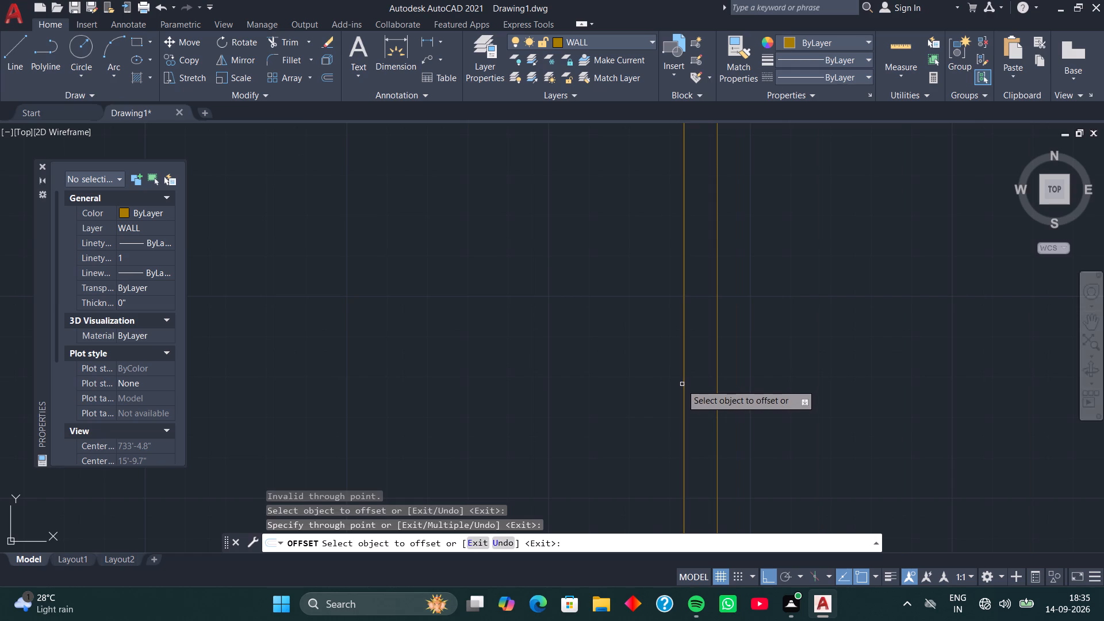
{"action": "left_click", "coordinate": [681, 385]}
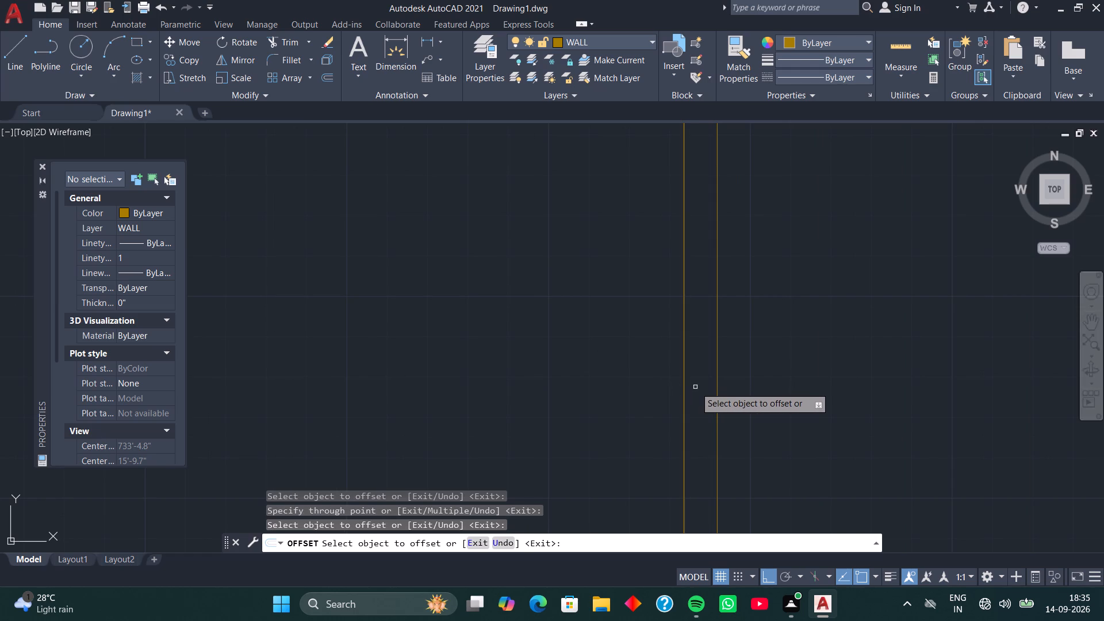
{"action": "left_click", "coordinate": [695, 387]}
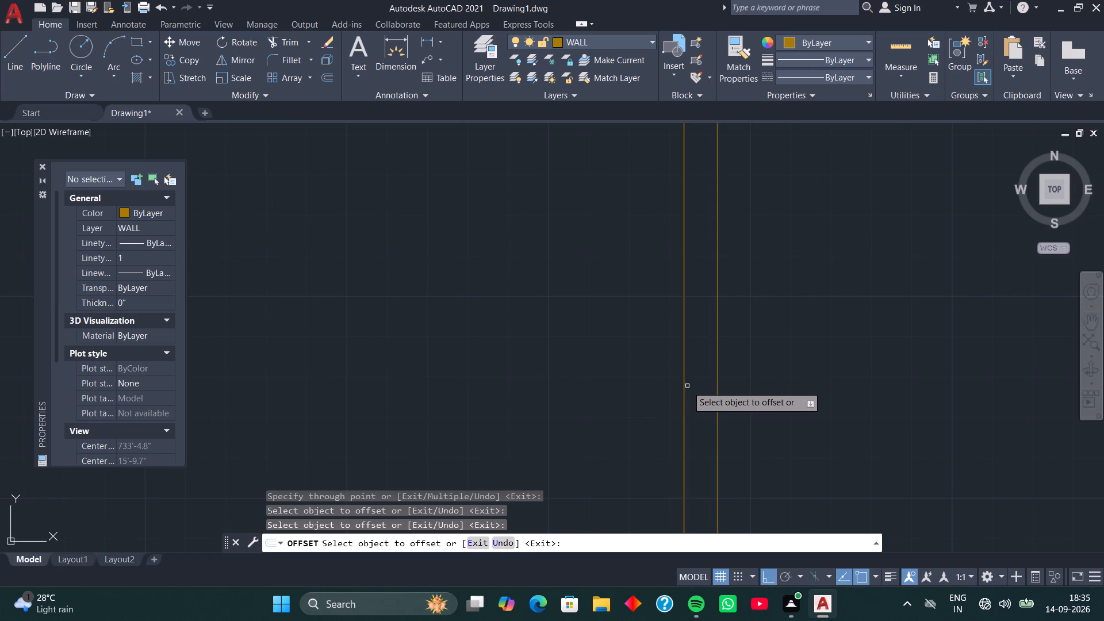
{"action": "left_click", "coordinate": [685, 381]}
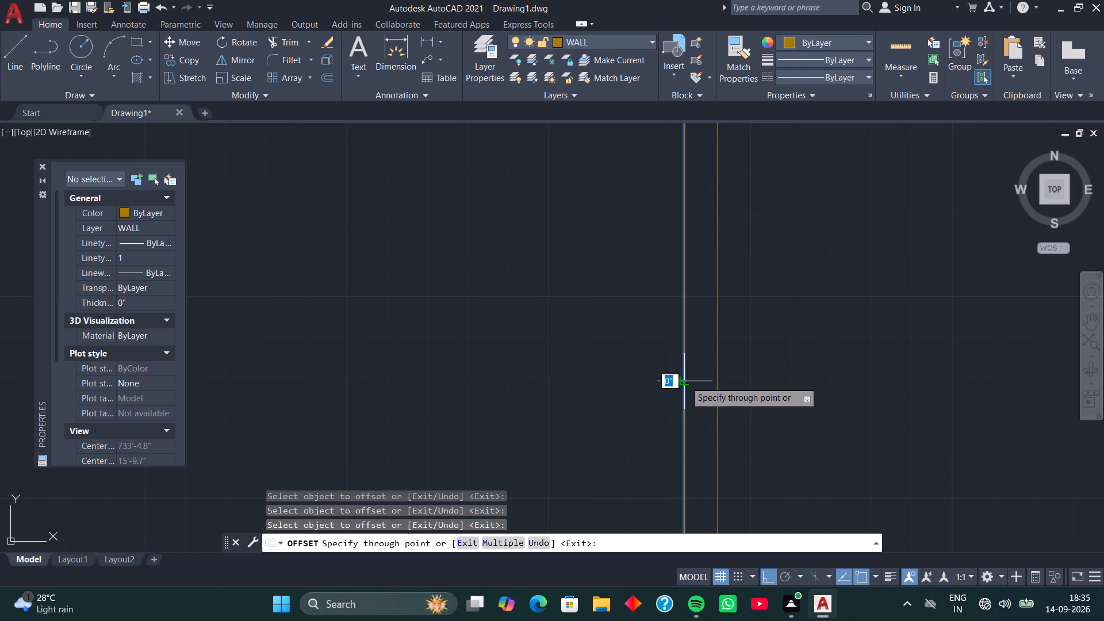
{"action": "left_click", "coordinate": [712, 399]}
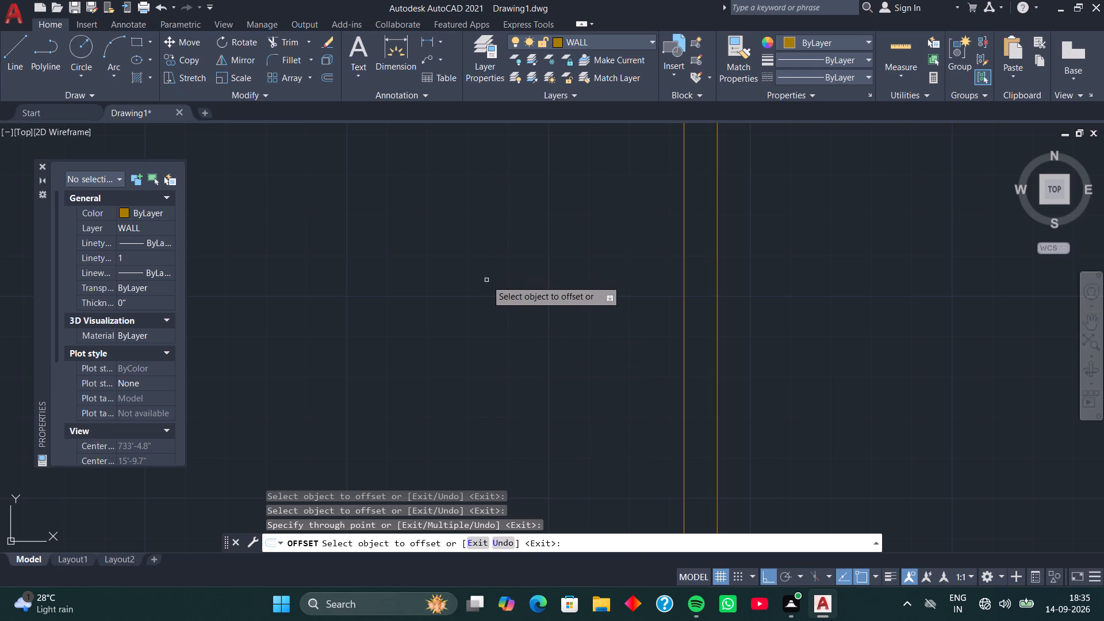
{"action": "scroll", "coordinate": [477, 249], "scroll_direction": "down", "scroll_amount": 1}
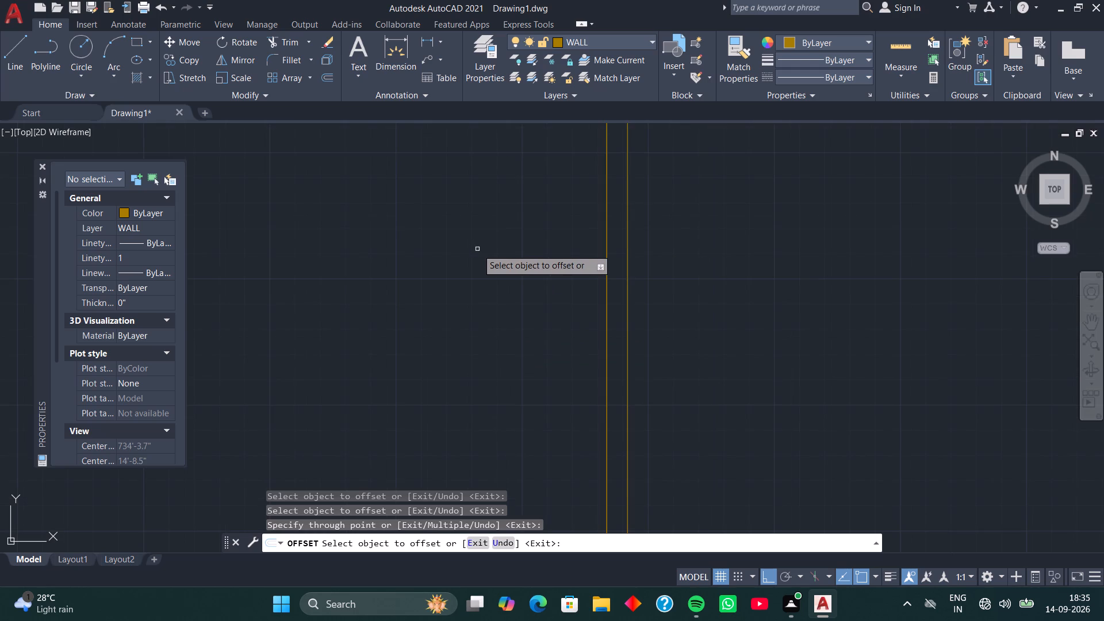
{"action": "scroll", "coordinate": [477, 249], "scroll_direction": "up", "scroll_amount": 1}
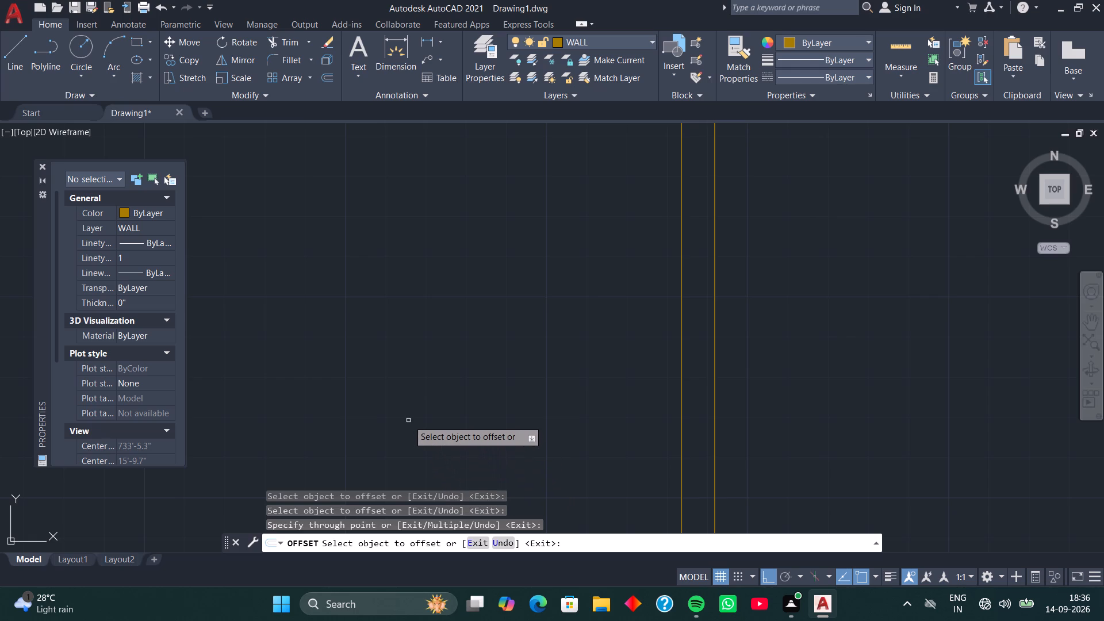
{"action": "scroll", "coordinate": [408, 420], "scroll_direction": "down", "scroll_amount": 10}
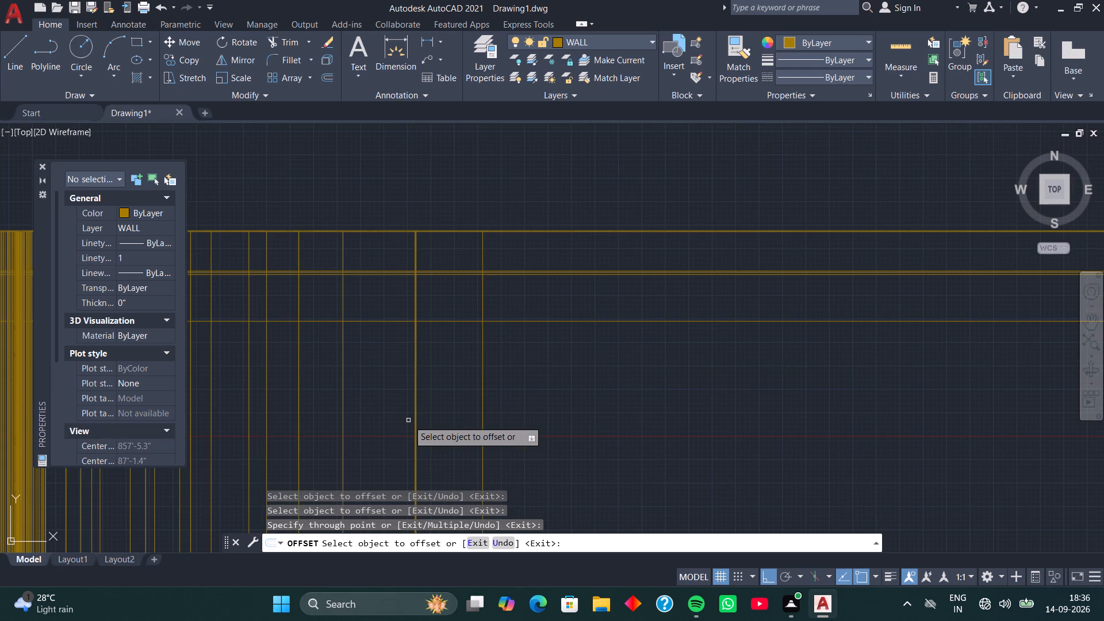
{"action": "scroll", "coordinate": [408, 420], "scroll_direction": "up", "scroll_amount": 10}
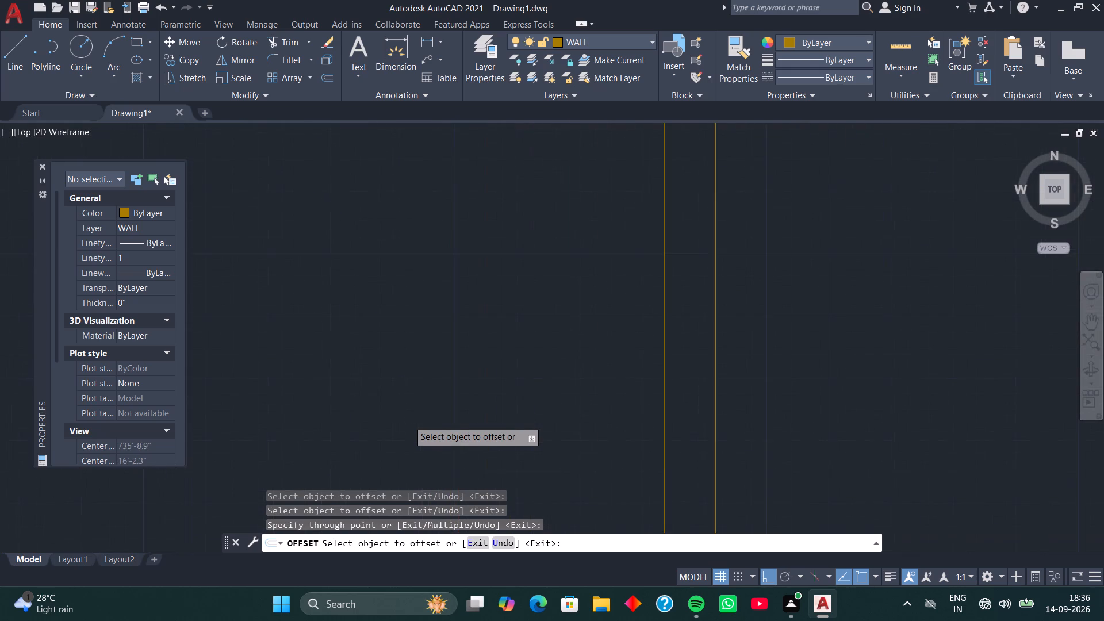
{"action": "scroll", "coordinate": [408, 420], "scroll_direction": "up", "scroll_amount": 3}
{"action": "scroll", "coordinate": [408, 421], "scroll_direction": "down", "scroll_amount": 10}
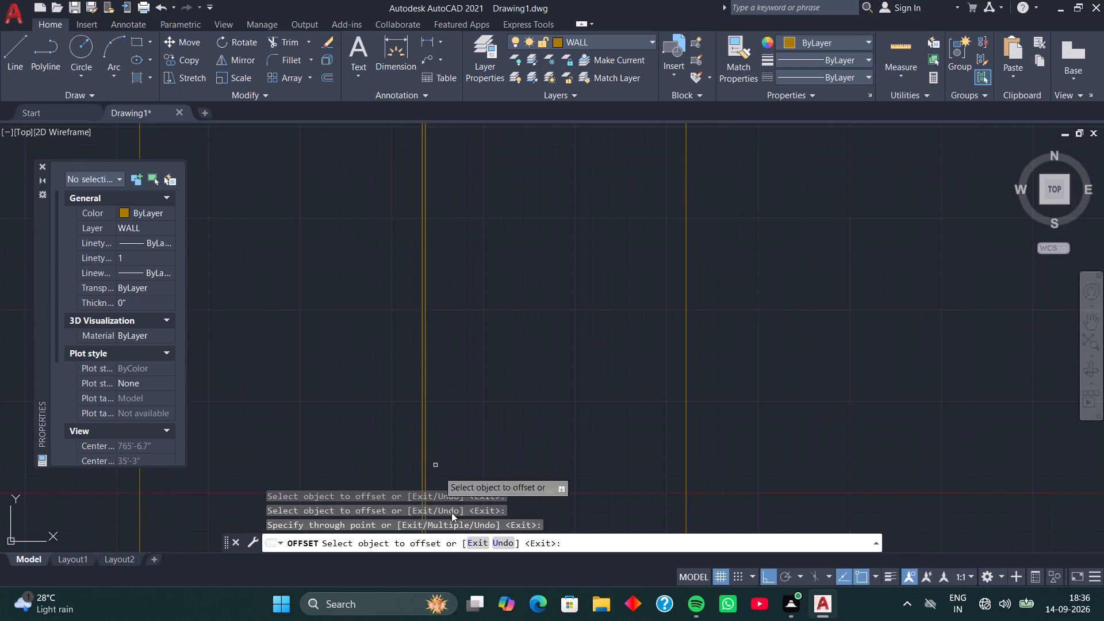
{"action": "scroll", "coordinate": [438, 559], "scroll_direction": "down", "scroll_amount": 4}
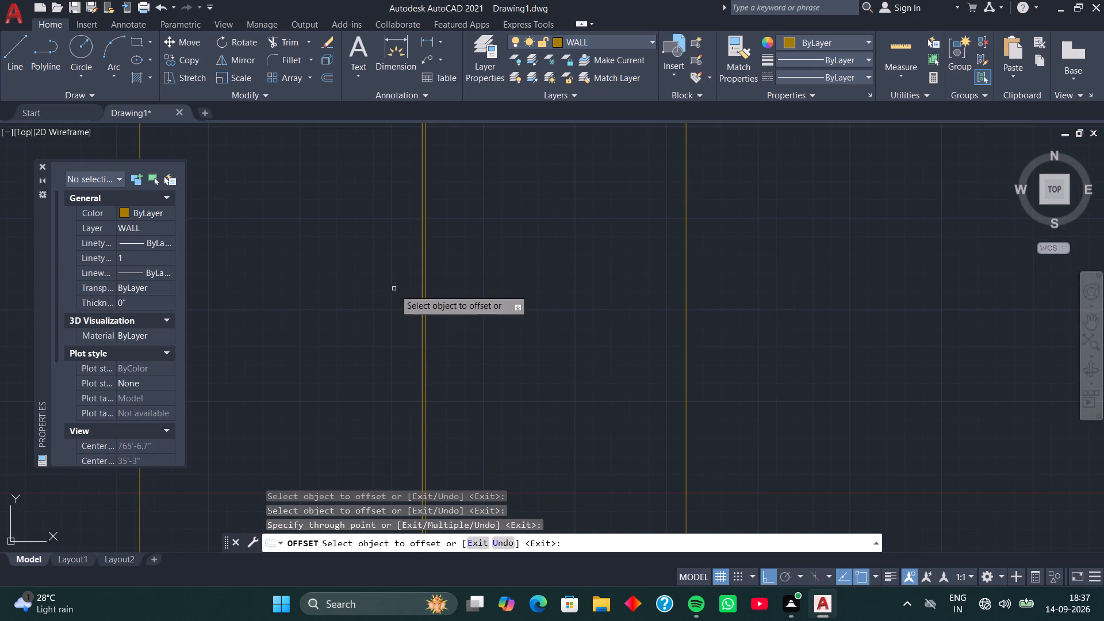
Starting from the closest pair's left line, offset four lines rightward in succession inside the pair's gap, each from the newest line.
{"action": "scroll", "coordinate": [405, 290], "scroll_direction": "up", "scroll_amount": 3}
{"action": "scroll", "coordinate": [471, 259], "scroll_direction": "up", "scroll_amount": 4}
{"action": "scroll", "coordinate": [471, 325], "scroll_direction": "up", "scroll_amount": 3}
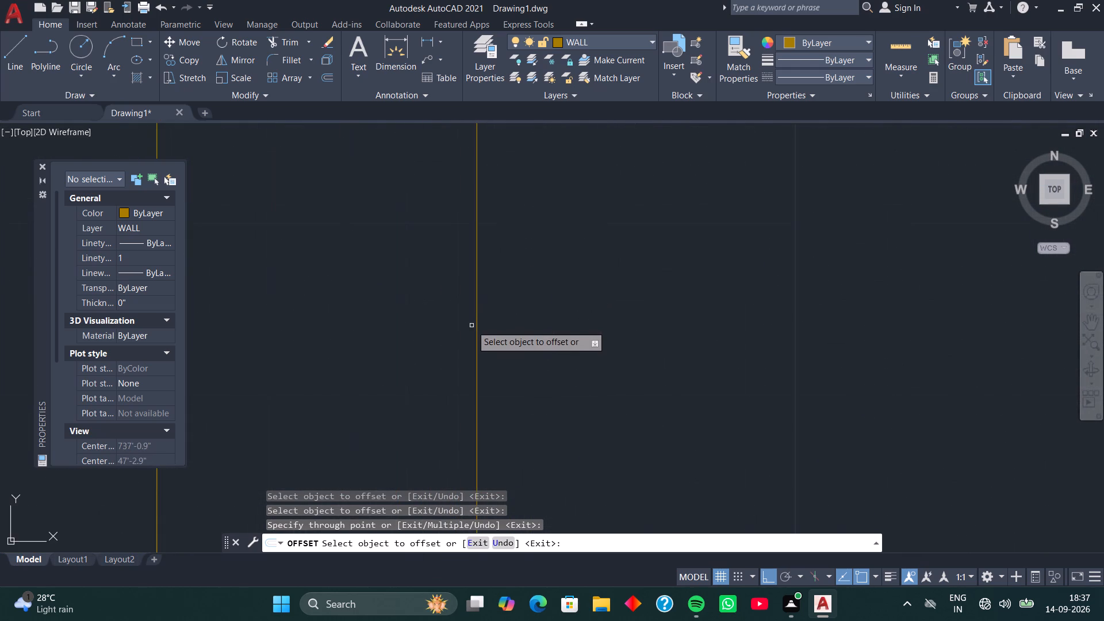
{"action": "scroll", "coordinate": [471, 327], "scroll_direction": "down", "scroll_amount": 4}
{"action": "scroll", "coordinate": [370, 460], "scroll_direction": "up", "scroll_amount": 4}
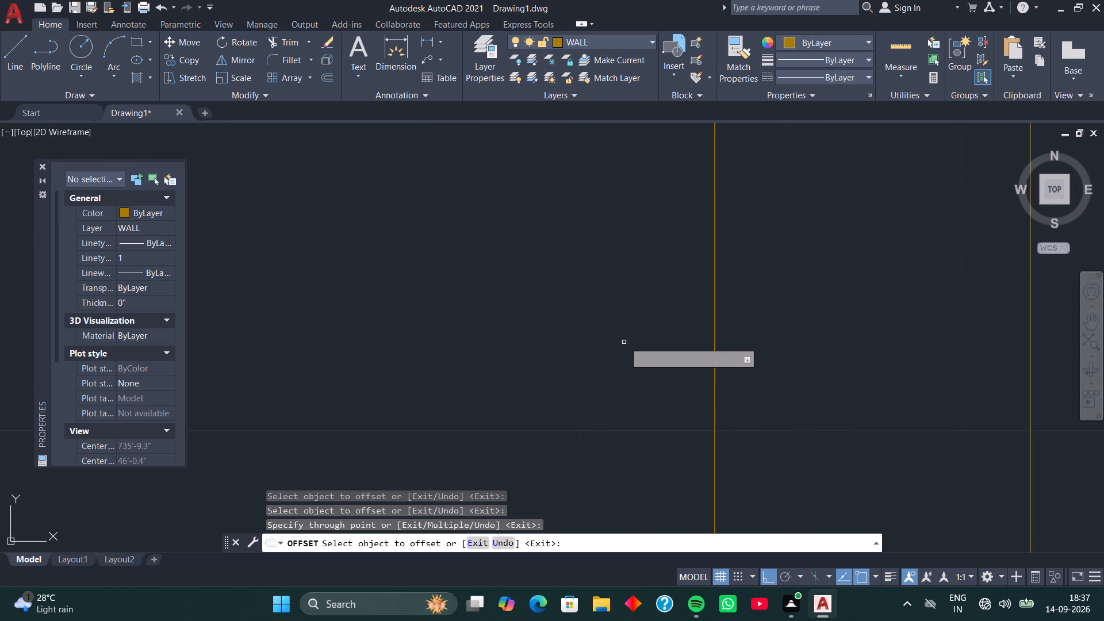
{"action": "scroll", "coordinate": [669, 209], "scroll_direction": "up", "scroll_amount": 2}
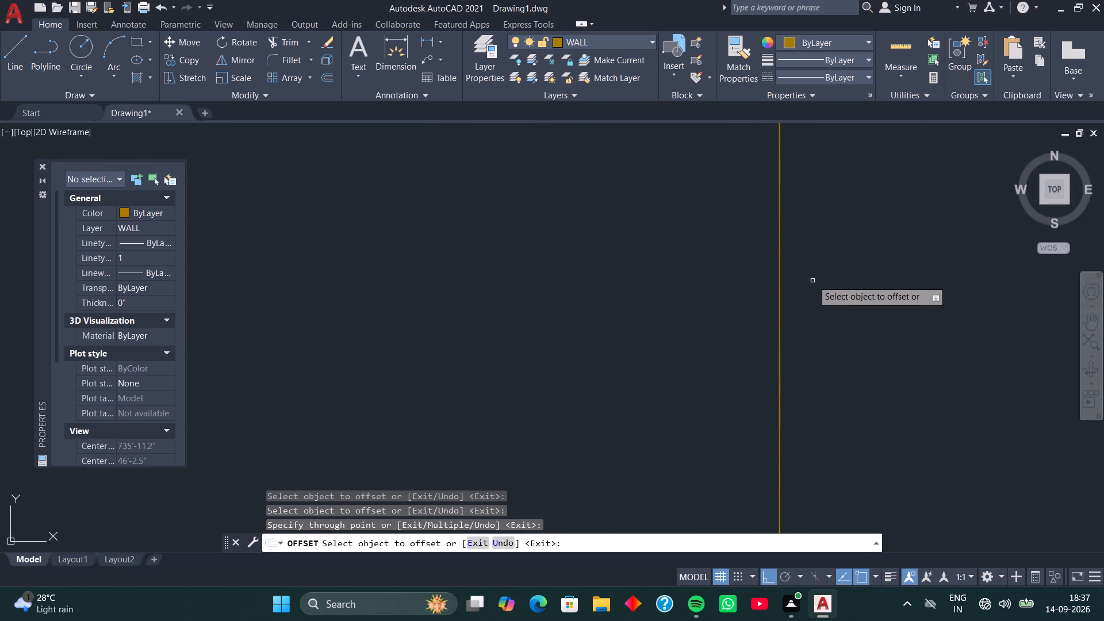
{"action": "scroll", "coordinate": [806, 264], "scroll_direction": "up", "scroll_amount": 3}
{"action": "scroll", "coordinate": [692, 324], "scroll_direction": "up", "scroll_amount": 4}
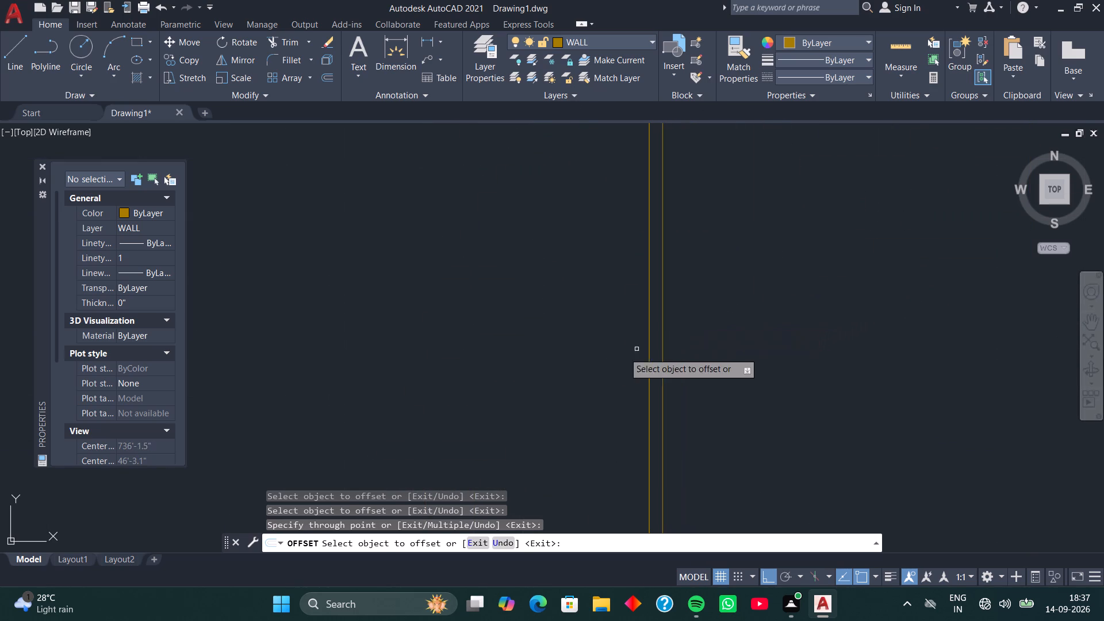
{"action": "scroll", "coordinate": [646, 338], "scroll_direction": "up", "scroll_amount": 6}
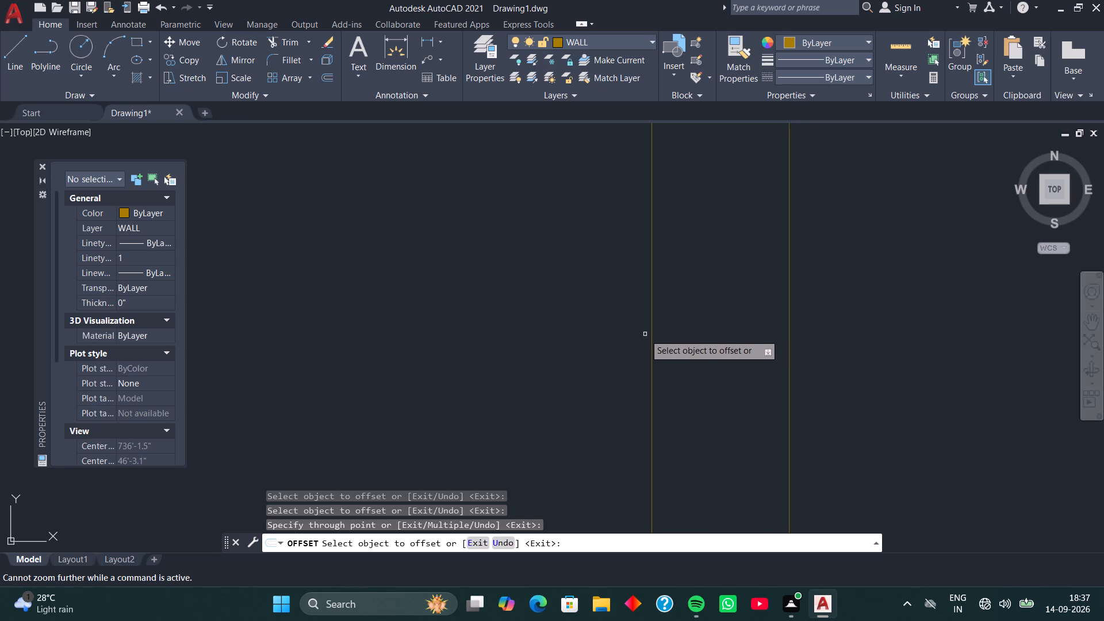
{"action": "scroll", "coordinate": [644, 331], "scroll_direction": "up", "scroll_amount": 10}
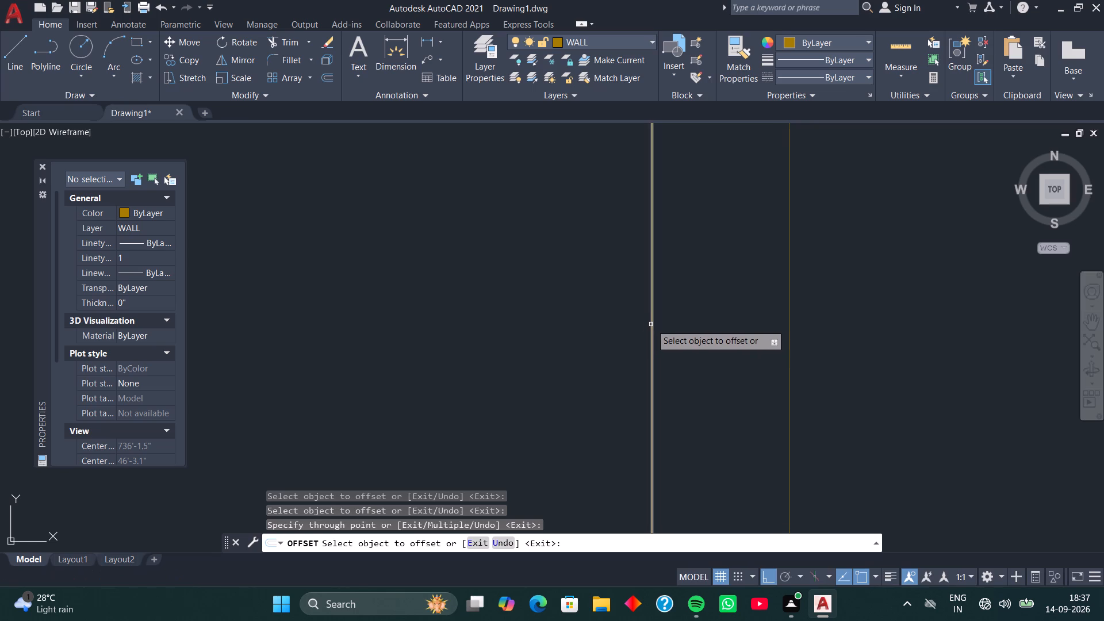
{"action": "left_click", "coordinate": [651, 324]}
{"action": "left_click", "coordinate": [669, 321]}
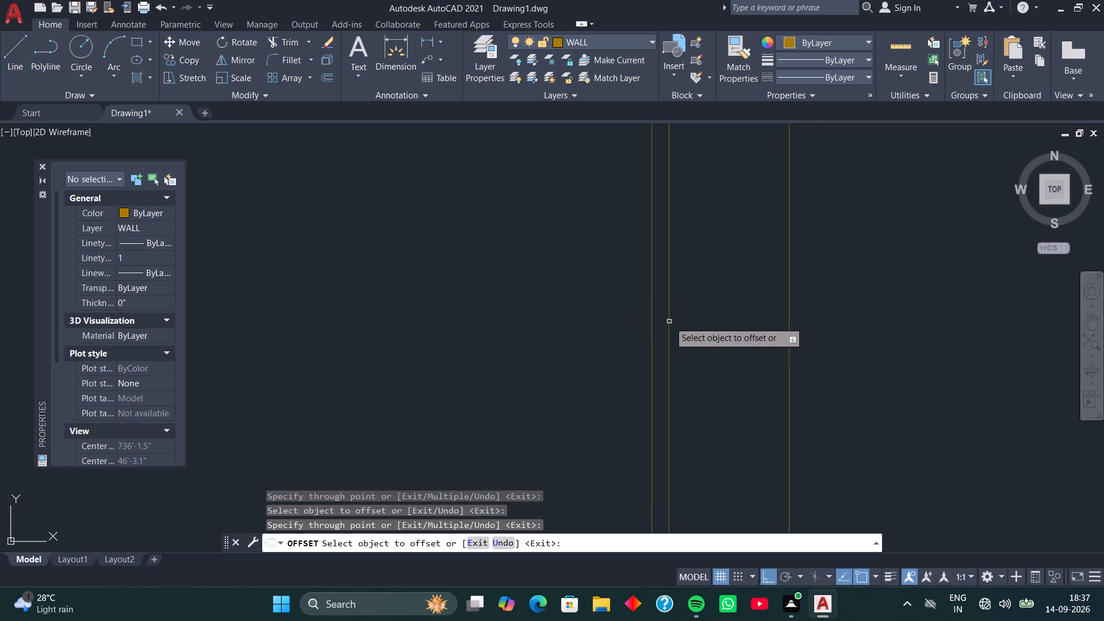
{"action": "left_click", "coordinate": [671, 321]}
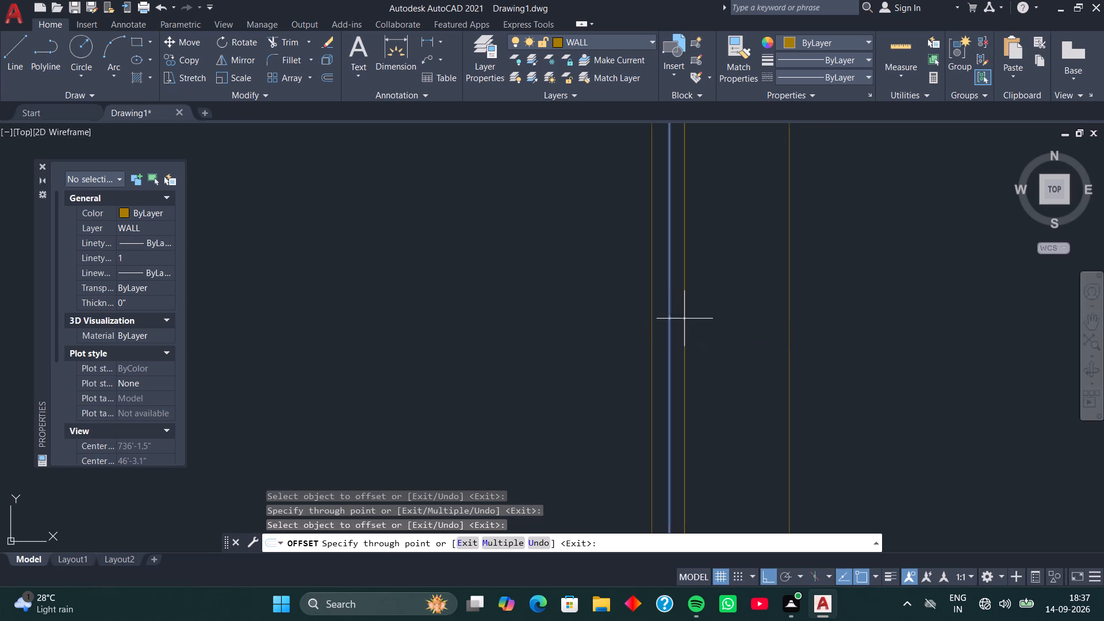
{"action": "left_click", "coordinate": [684, 319]}
{"action": "left_click", "coordinate": [685, 319]}
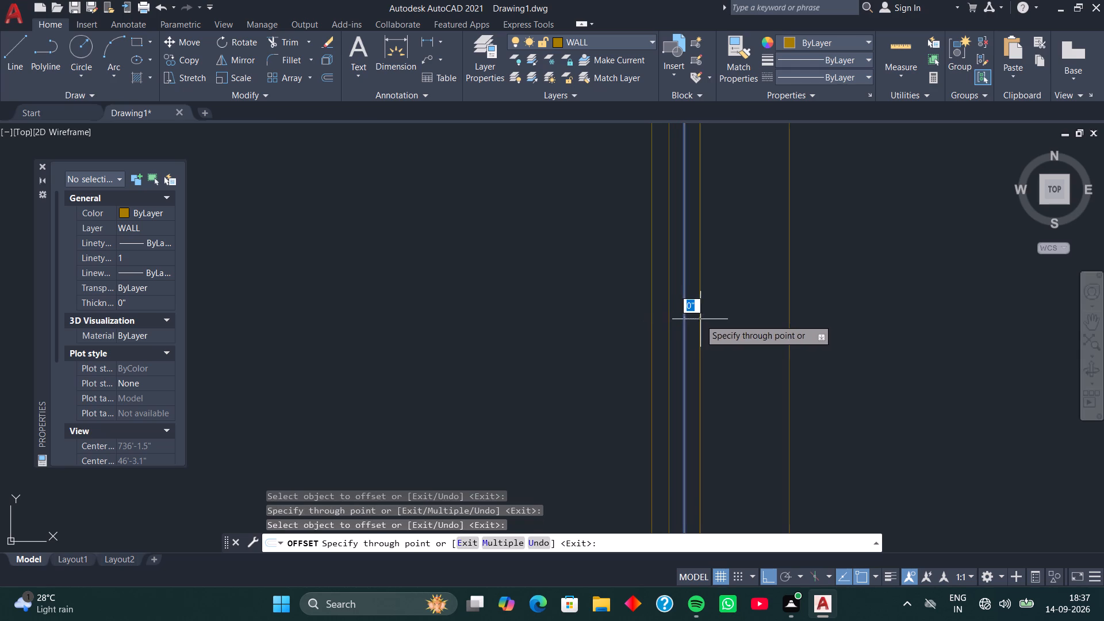
{"action": "left_click", "coordinate": [700, 319]}
{"action": "left_click", "coordinate": [697, 319]}
{"action": "left_click", "coordinate": [723, 317]}
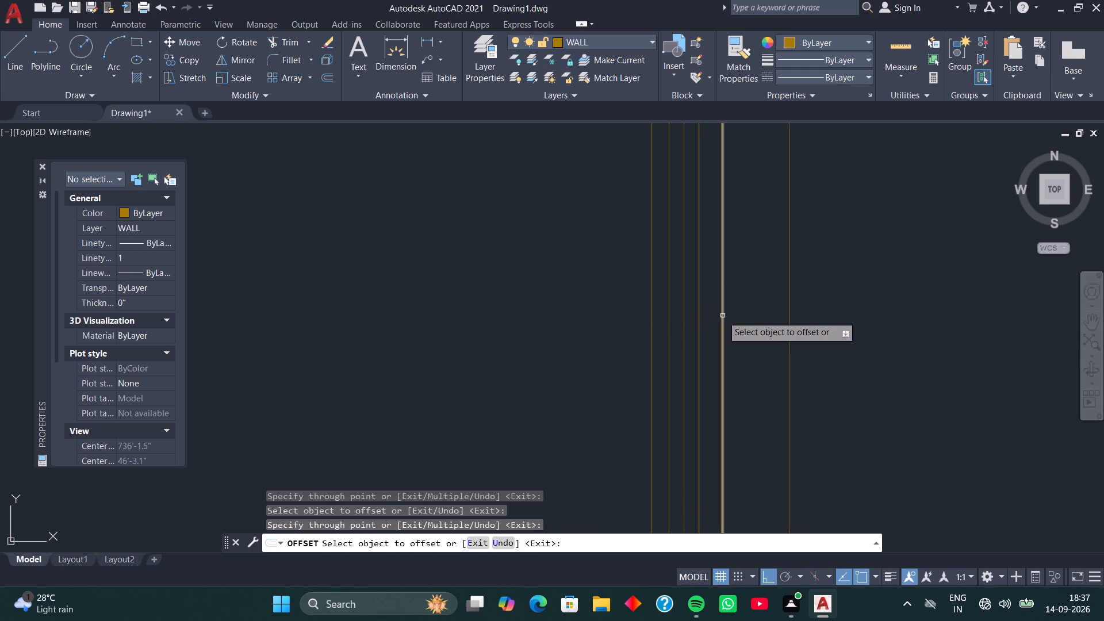
Offset the newest line slightly leftward, and offset that copy rightward past it toward the pair's right line.
{"action": "left_click", "coordinate": [722, 316]}
{"action": "left_click", "coordinate": [713, 316]}
{"action": "left_click", "coordinate": [713, 316]}
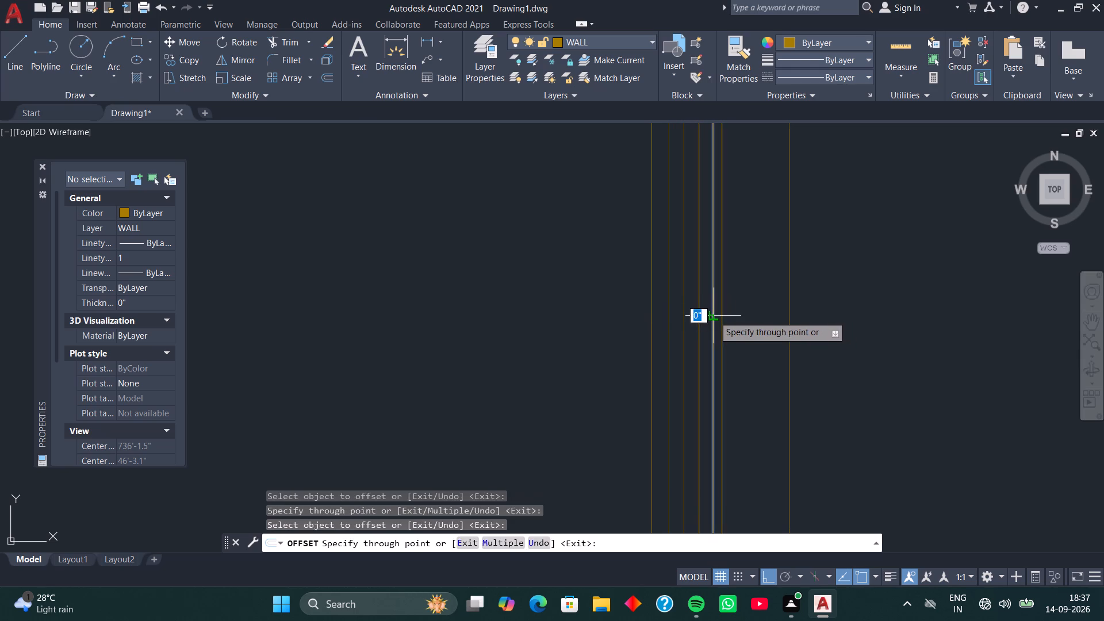
{"action": "left_click", "coordinate": [744, 302]}
Offset the cluster's fourth line leftward to the third line, and the third line rightward to the fourth.
{"action": "scroll", "coordinate": [715, 320], "scroll_direction": "up", "scroll_amount": 6}
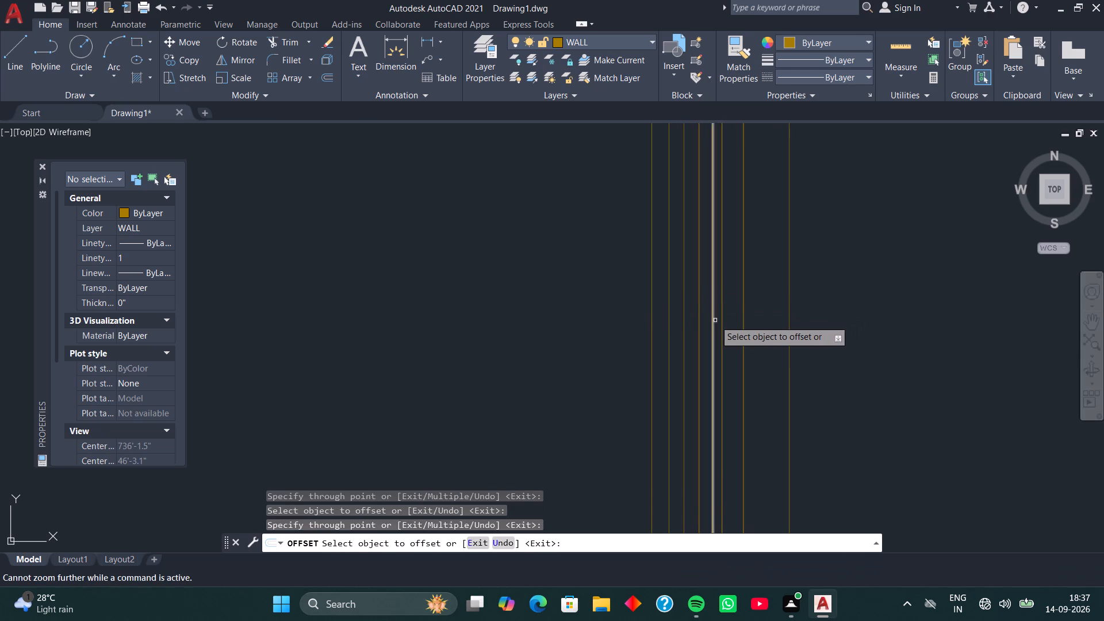
{"action": "scroll", "coordinate": [715, 320], "scroll_direction": "up", "scroll_amount": 8}
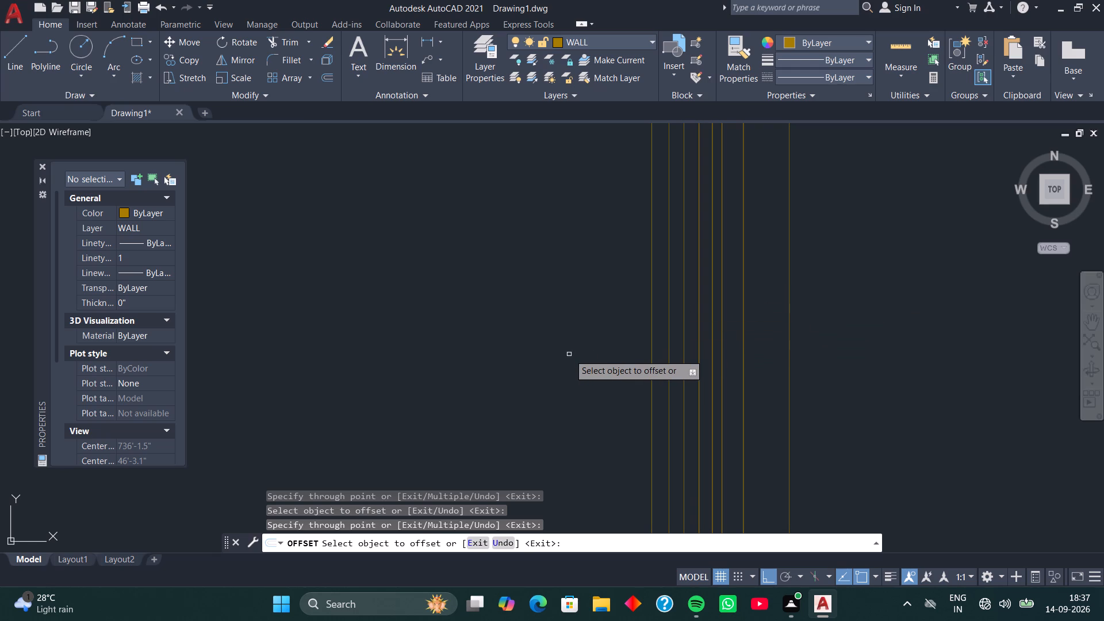
{"action": "left_click", "coordinate": [698, 314]}
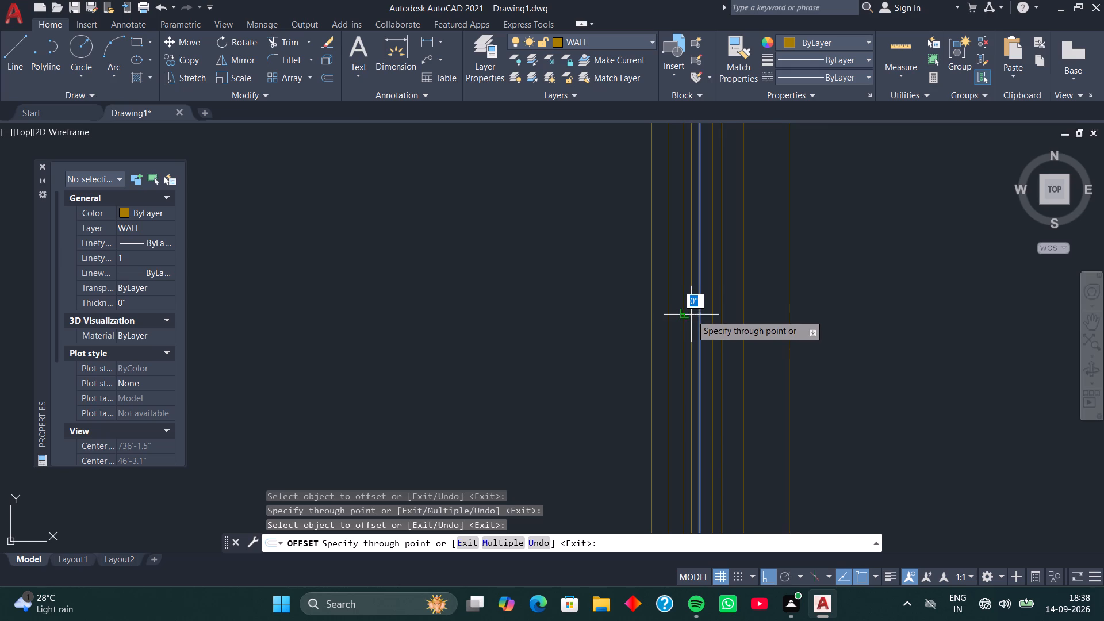
{"action": "scroll", "coordinate": [692, 315], "scroll_direction": "up", "scroll_amount": 4}
{"action": "left_click", "coordinate": [692, 315]}
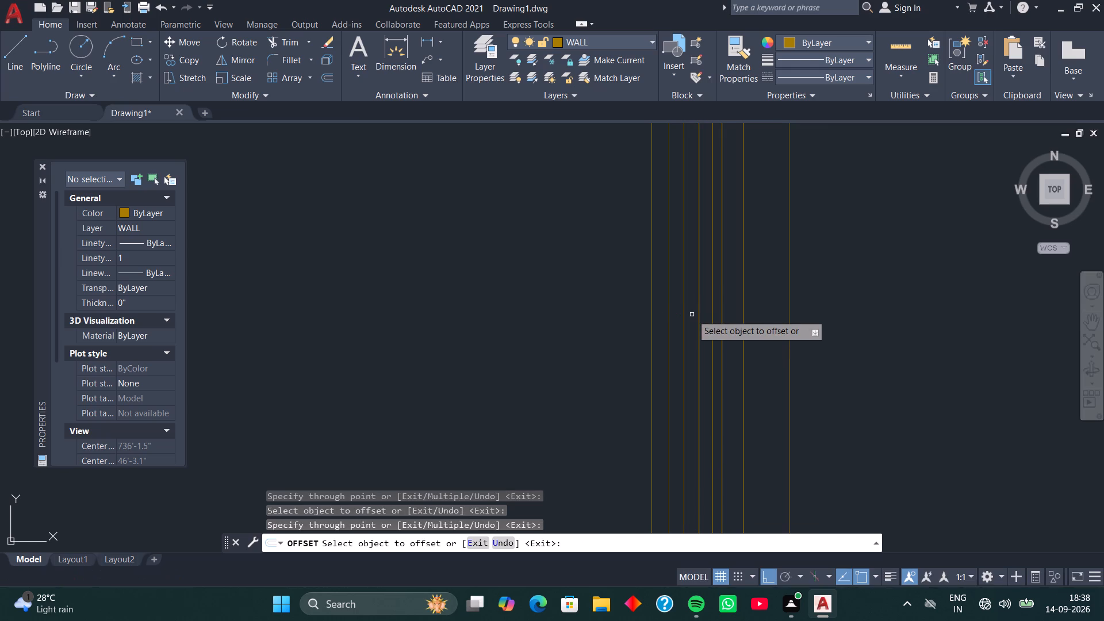
{"action": "left_click", "coordinate": [684, 315]}
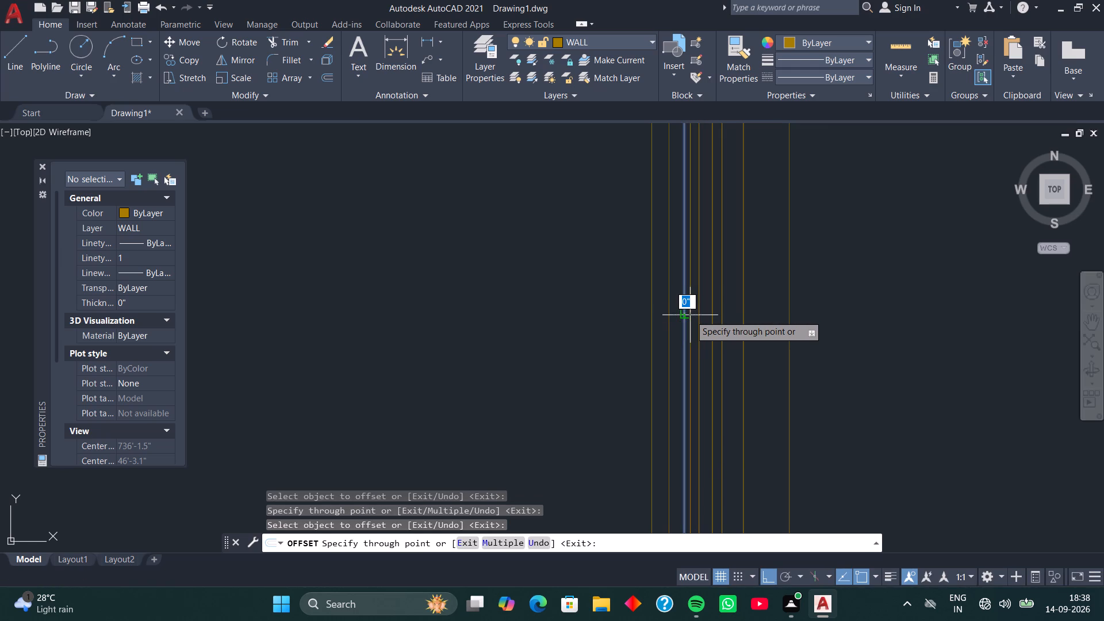
{"action": "left_click", "coordinate": [693, 314]}
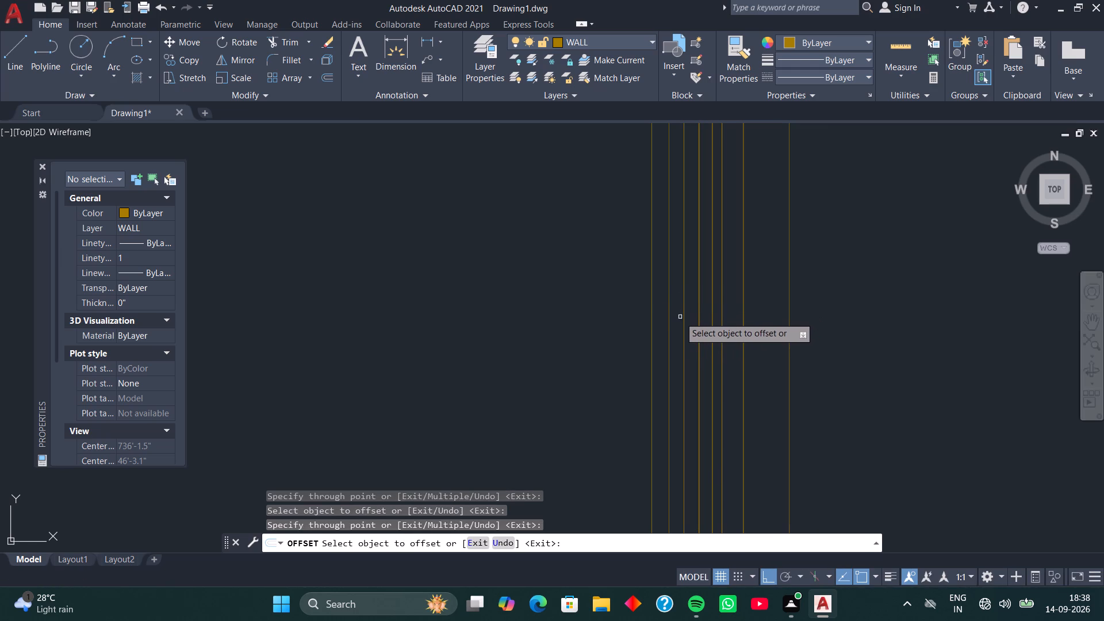
Offset the cluster's second line leftward into the first gap, and offset that new line leftward to the first line.
{"action": "left_click", "coordinate": [670, 316]}
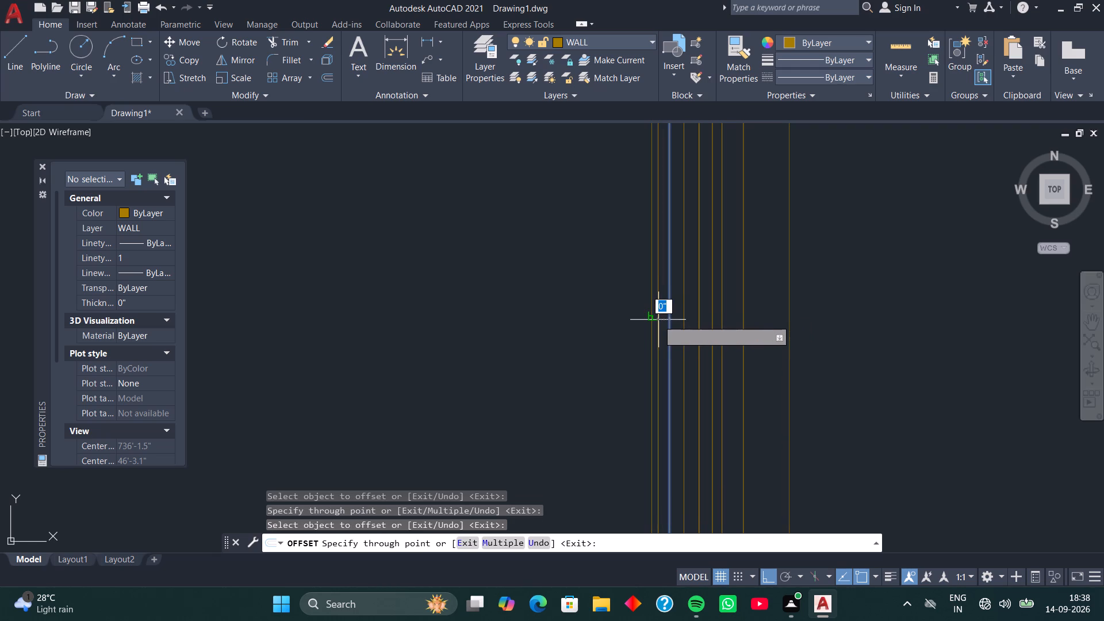
{"action": "left_click", "coordinate": [661, 320]}
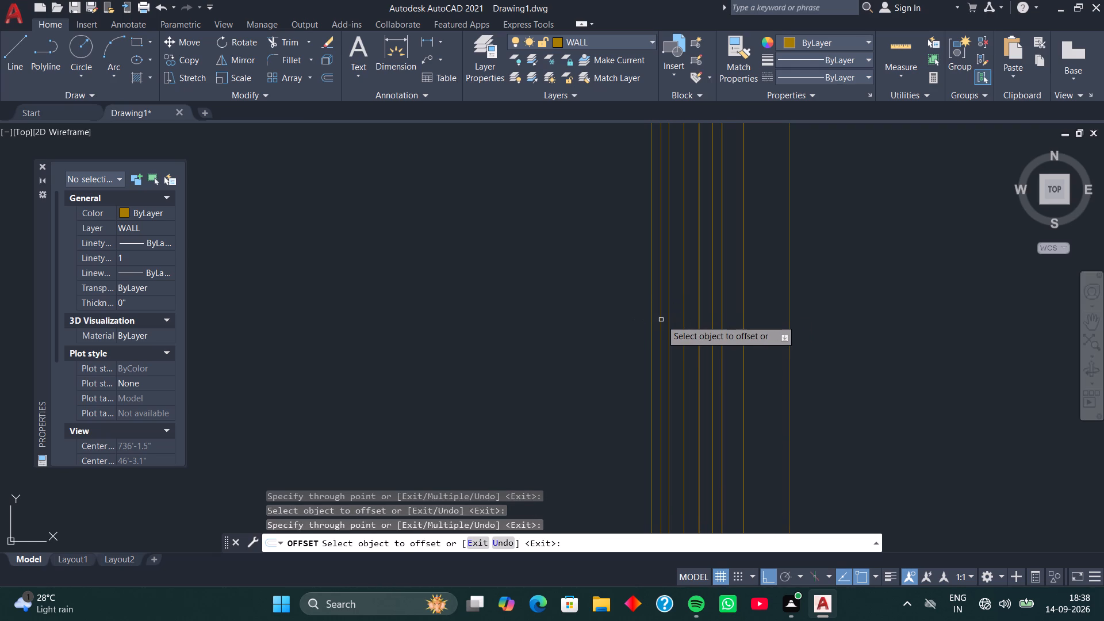
{"action": "left_click", "coordinate": [662, 321]}
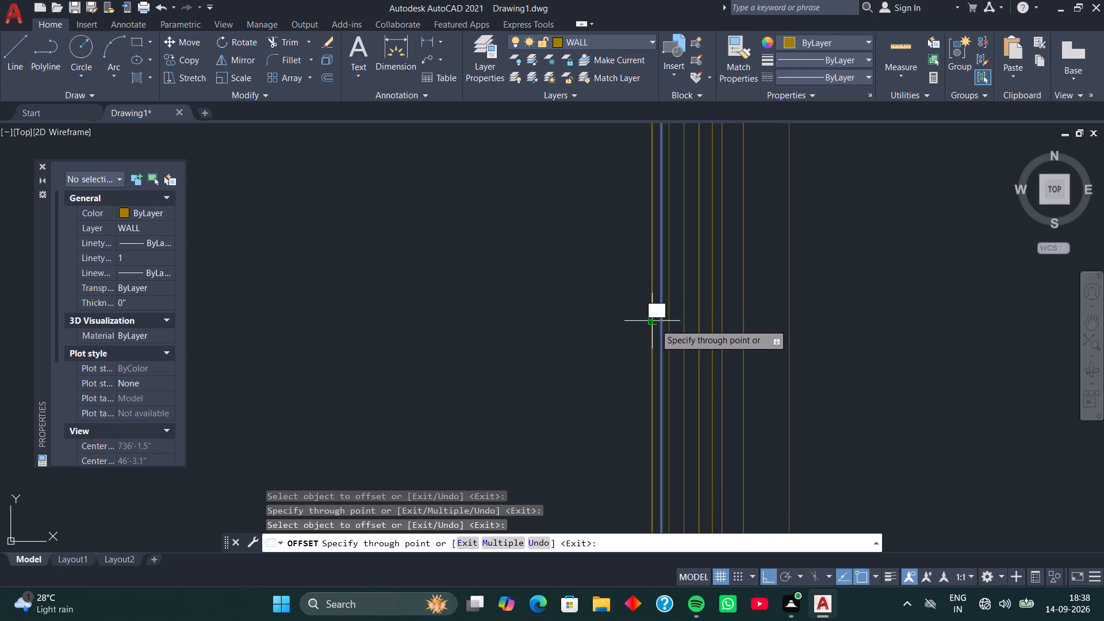
{"action": "left_click", "coordinate": [652, 325]}
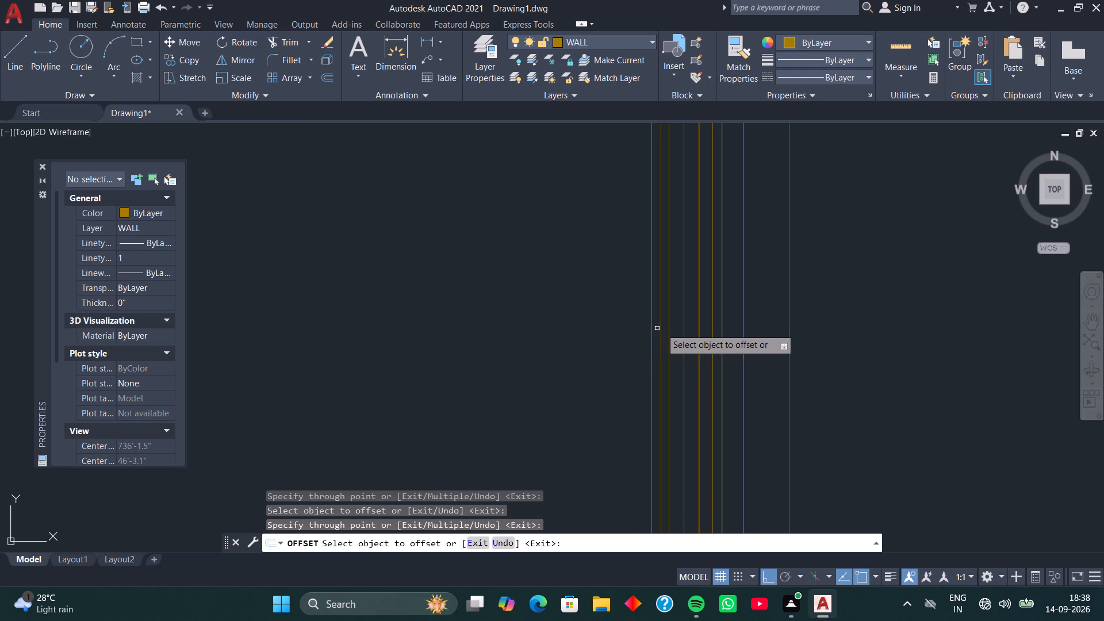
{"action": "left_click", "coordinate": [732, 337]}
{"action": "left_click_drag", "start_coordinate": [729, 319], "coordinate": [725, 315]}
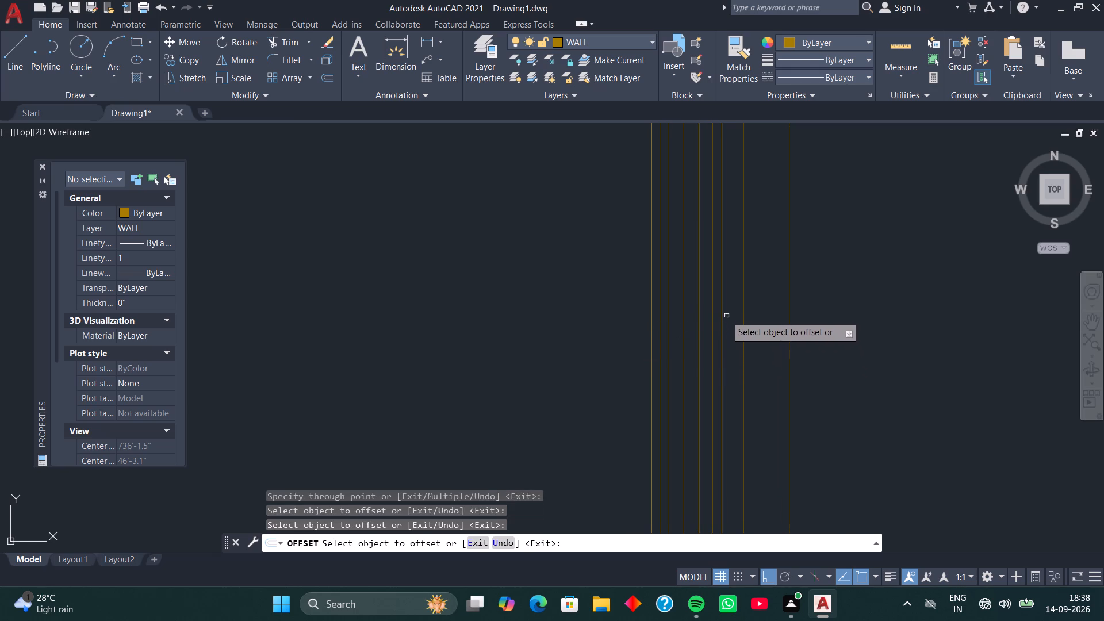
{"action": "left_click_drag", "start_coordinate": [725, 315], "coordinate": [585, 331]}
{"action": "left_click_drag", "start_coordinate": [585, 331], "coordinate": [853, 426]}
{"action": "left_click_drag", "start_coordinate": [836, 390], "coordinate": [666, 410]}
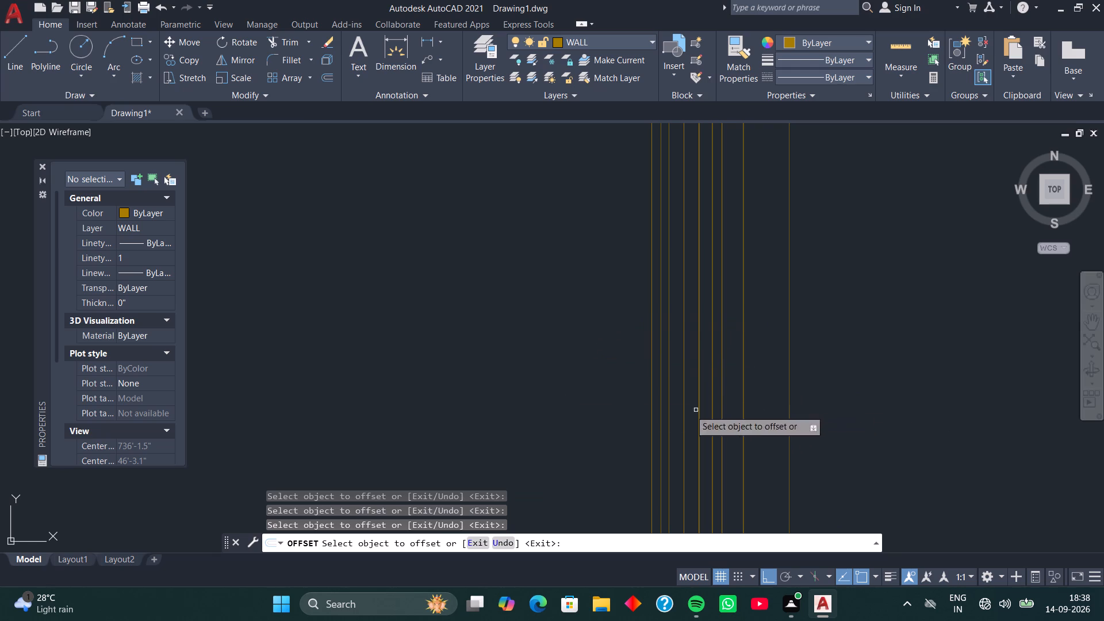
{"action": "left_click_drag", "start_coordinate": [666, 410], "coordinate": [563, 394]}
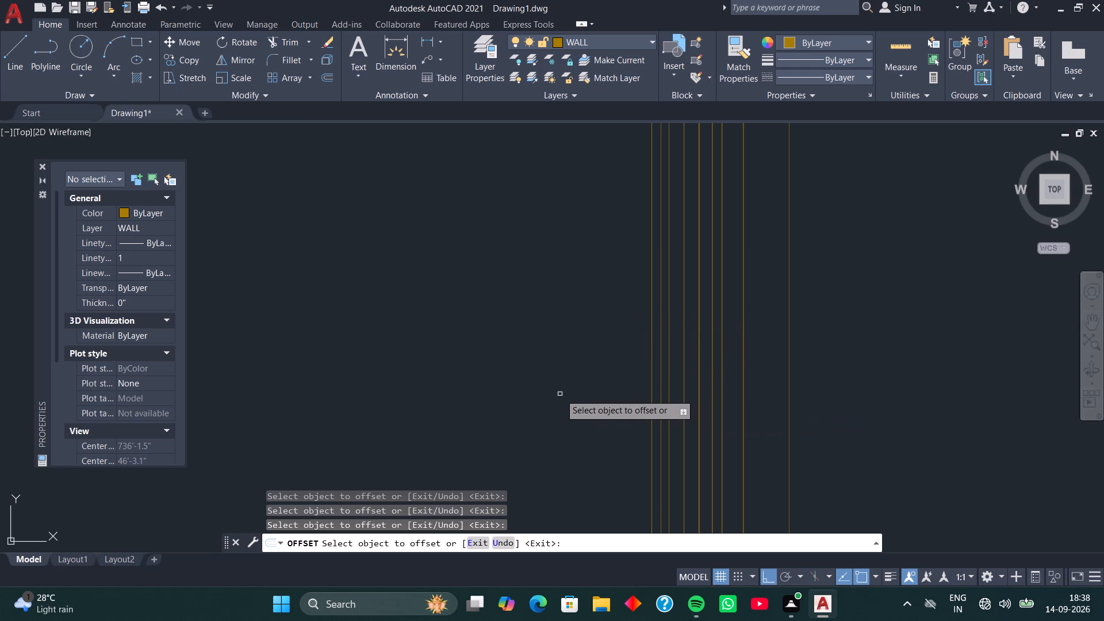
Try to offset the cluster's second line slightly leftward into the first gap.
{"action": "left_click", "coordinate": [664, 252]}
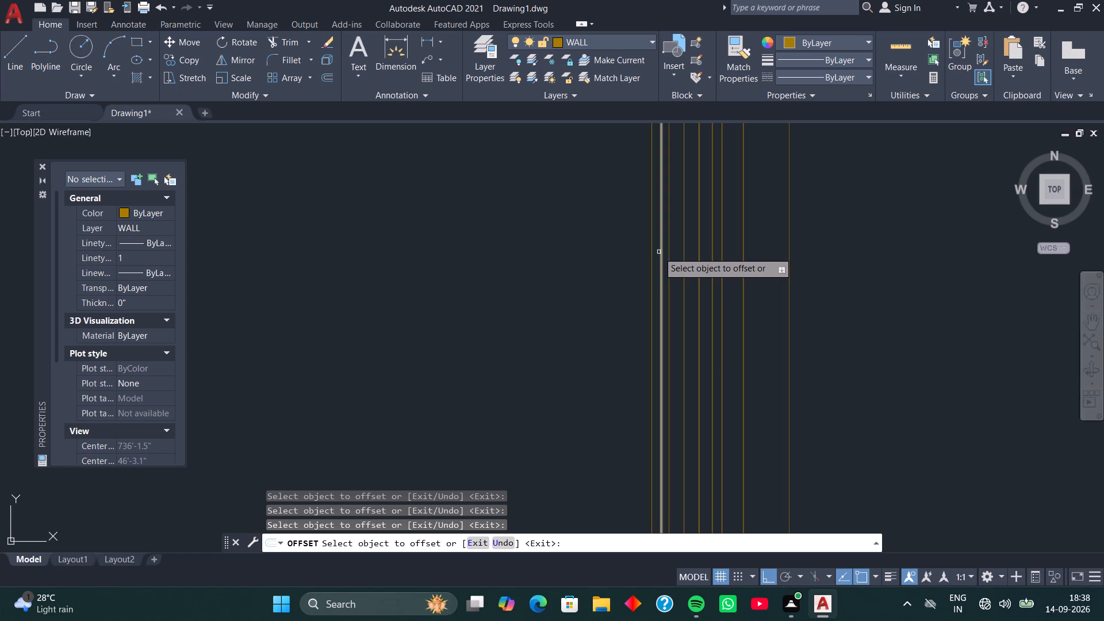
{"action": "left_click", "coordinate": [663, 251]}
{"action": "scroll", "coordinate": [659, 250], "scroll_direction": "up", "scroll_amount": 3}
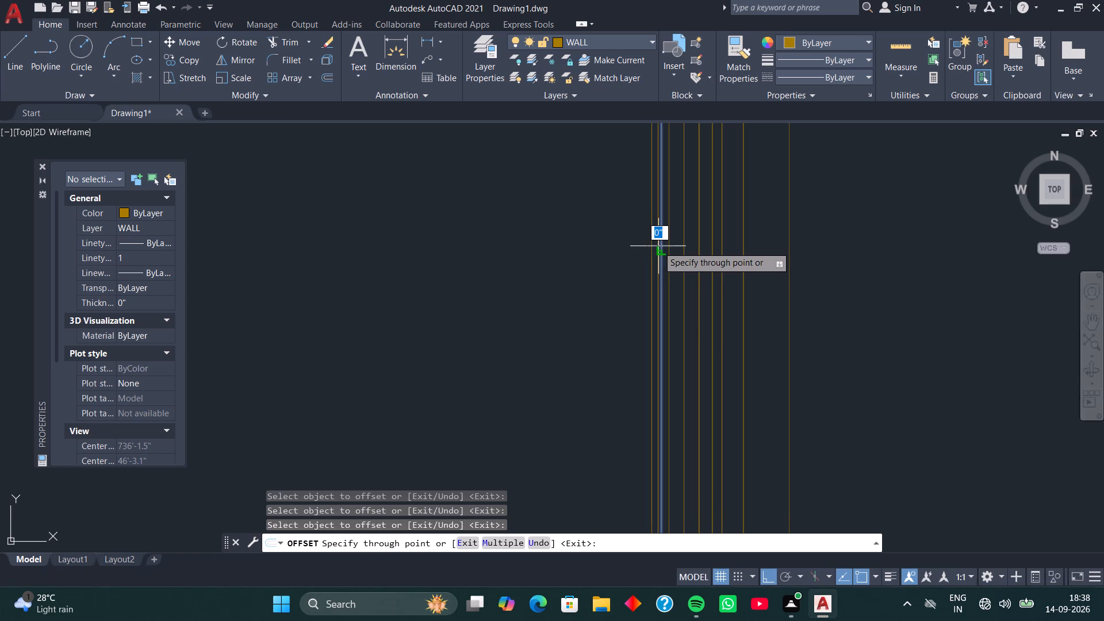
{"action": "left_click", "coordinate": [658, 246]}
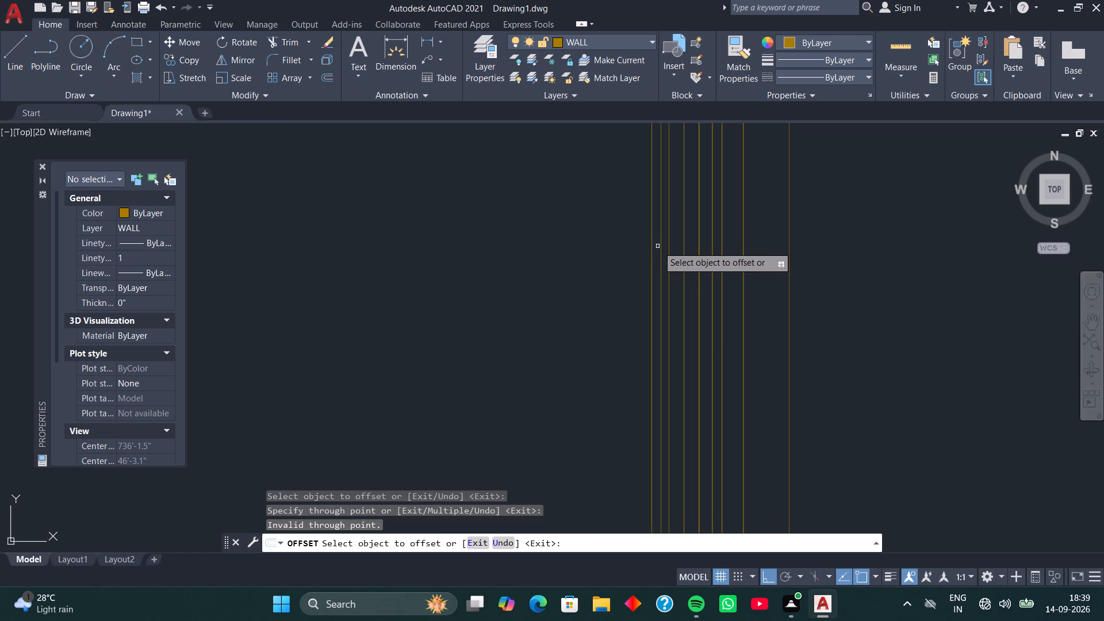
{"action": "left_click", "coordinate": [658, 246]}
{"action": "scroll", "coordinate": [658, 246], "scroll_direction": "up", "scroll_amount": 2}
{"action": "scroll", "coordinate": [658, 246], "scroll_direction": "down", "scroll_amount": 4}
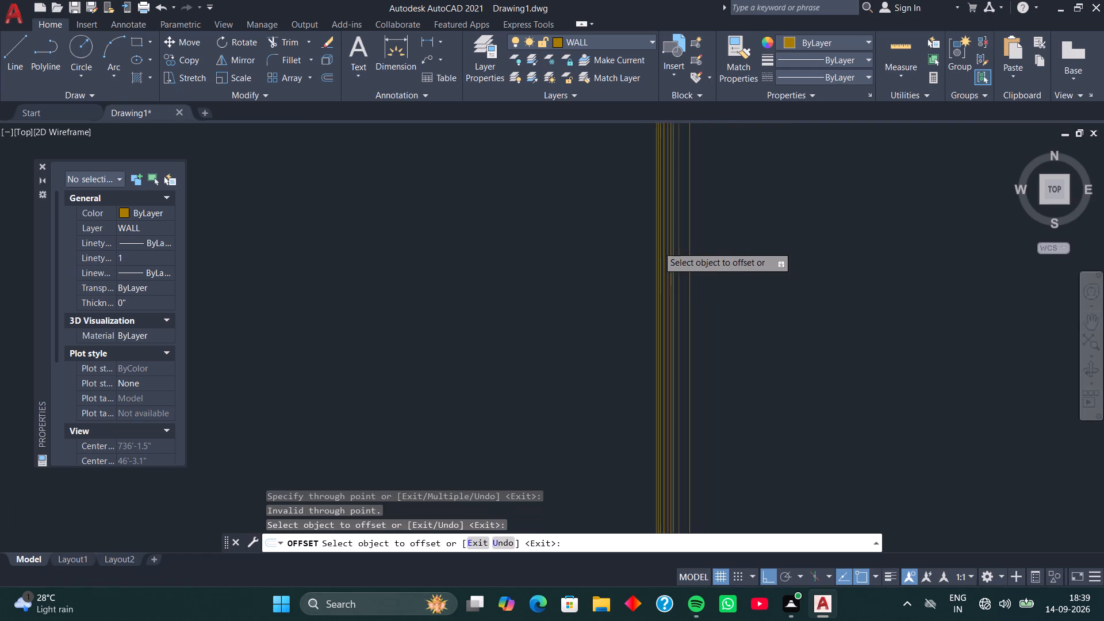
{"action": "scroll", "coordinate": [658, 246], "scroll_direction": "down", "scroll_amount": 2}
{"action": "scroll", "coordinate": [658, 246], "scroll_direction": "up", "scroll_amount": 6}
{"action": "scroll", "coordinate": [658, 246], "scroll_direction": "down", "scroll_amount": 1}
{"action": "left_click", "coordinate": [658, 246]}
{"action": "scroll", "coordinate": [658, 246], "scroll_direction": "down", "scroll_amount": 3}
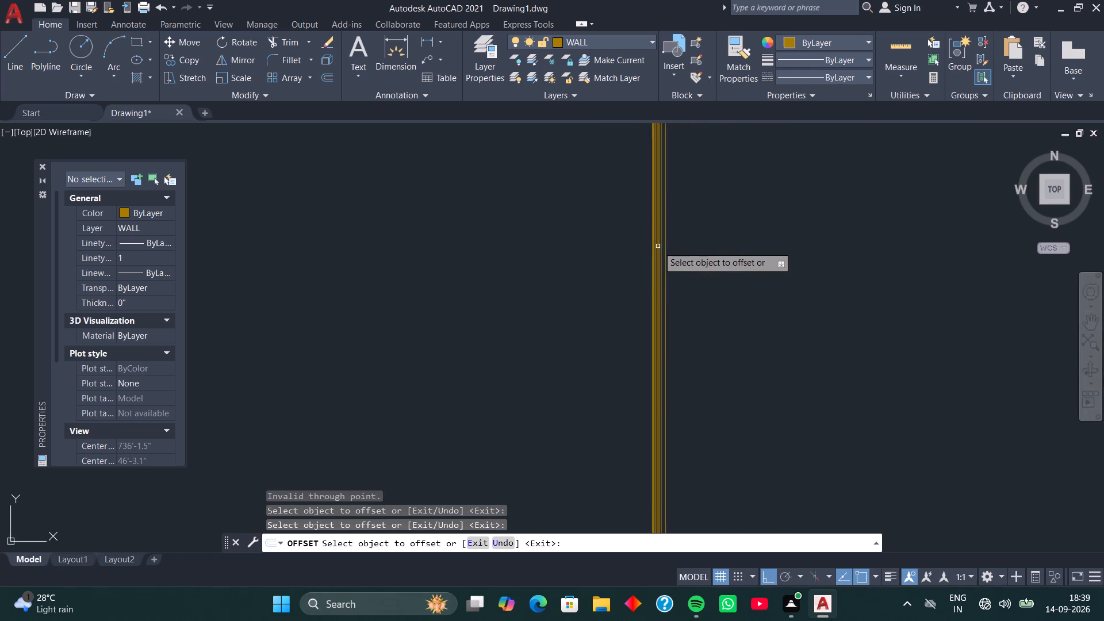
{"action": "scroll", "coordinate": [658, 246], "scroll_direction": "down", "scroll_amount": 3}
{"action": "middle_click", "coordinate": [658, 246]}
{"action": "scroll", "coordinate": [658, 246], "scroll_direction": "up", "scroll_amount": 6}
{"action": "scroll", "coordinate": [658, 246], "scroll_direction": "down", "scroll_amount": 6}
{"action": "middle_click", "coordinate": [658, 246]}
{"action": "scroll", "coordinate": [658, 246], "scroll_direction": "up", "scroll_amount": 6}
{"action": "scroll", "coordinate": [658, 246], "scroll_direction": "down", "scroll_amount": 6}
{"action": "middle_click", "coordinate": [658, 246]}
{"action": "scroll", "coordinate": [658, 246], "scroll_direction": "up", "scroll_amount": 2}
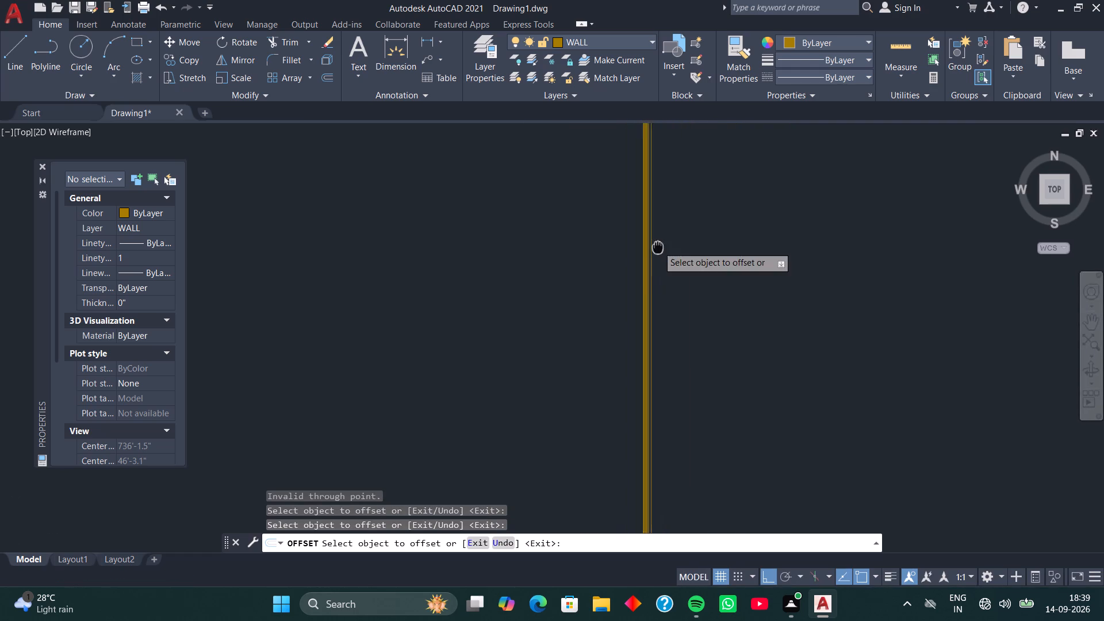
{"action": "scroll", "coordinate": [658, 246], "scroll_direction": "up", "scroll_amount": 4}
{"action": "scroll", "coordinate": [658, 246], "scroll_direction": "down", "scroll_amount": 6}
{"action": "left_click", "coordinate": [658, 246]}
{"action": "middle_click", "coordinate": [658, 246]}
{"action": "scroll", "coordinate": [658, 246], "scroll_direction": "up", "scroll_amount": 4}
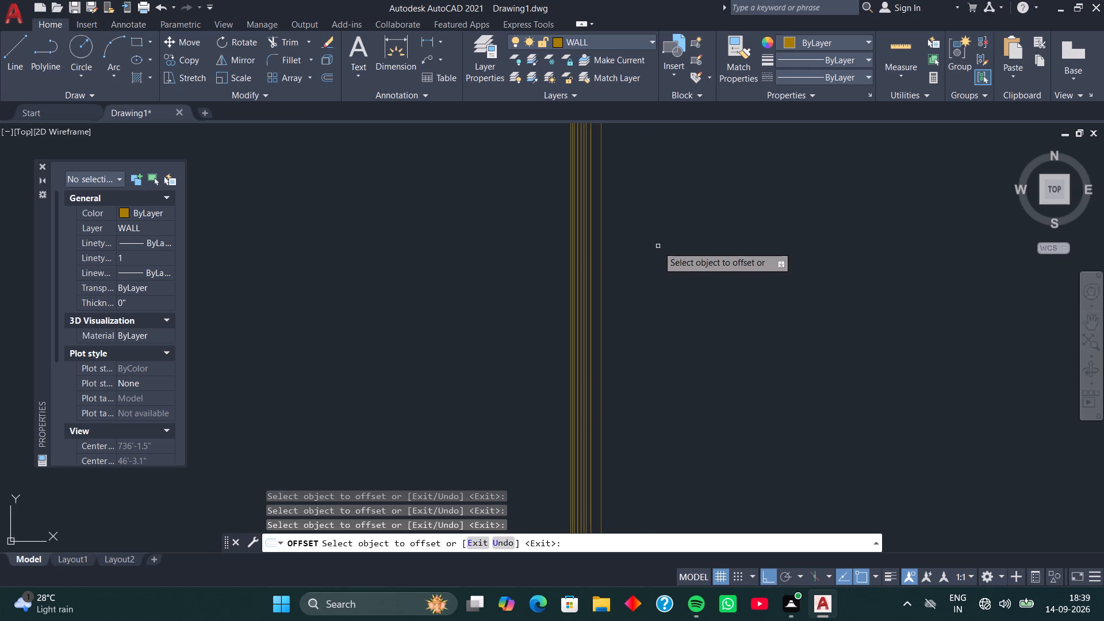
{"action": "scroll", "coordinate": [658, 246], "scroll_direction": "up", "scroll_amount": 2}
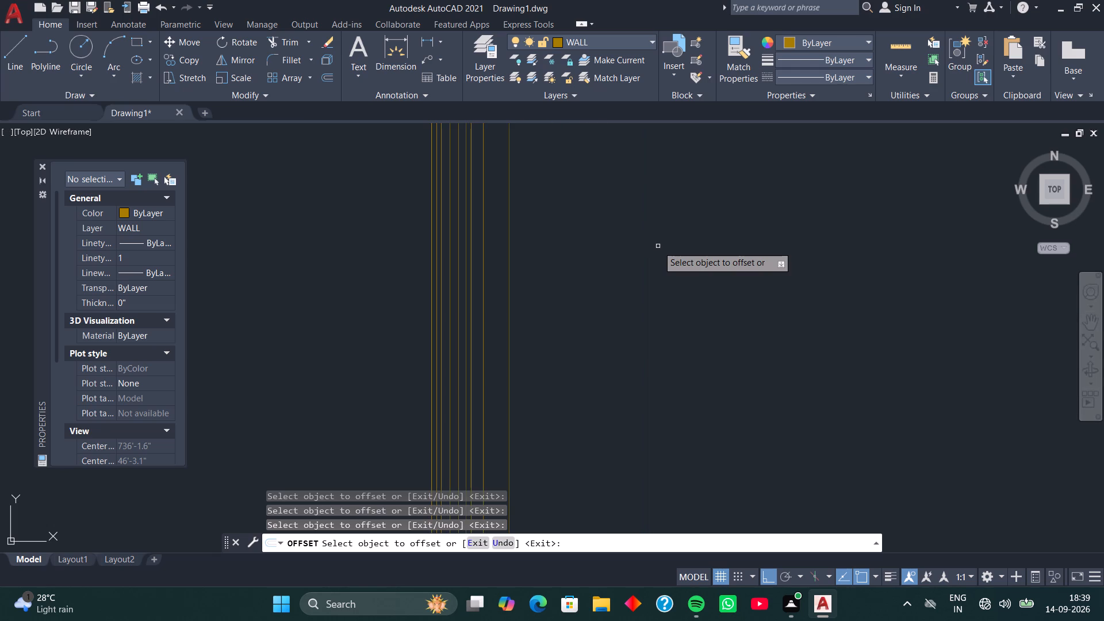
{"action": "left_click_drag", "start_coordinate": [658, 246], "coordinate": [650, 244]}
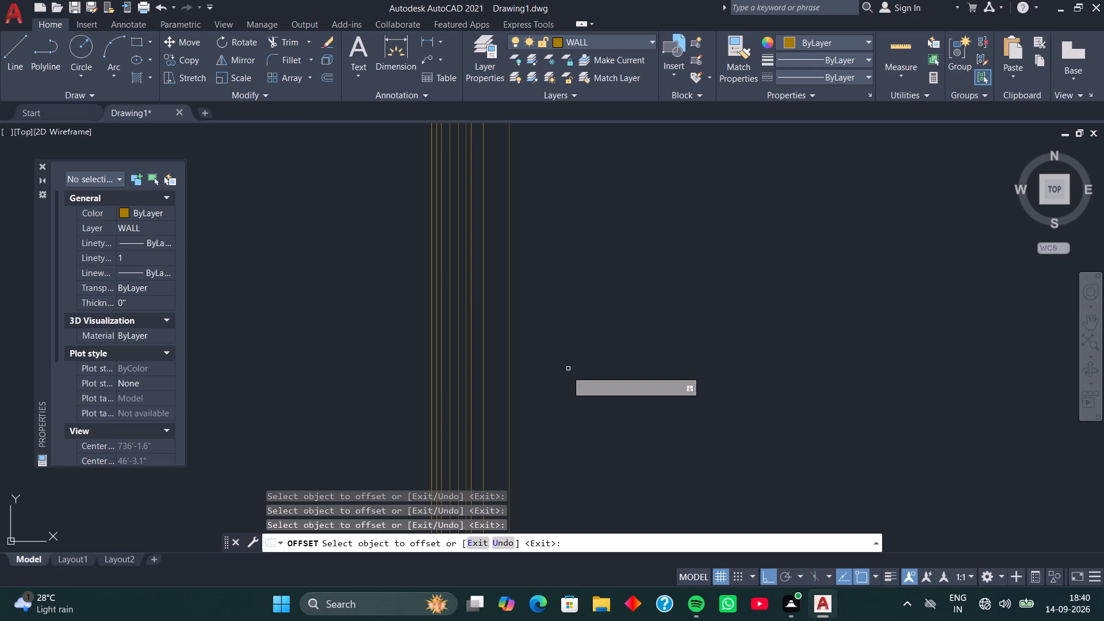
Offset the cluster's rightmost line leftward into the last gap of the cluster.
{"action": "left_click", "coordinate": [511, 375]}
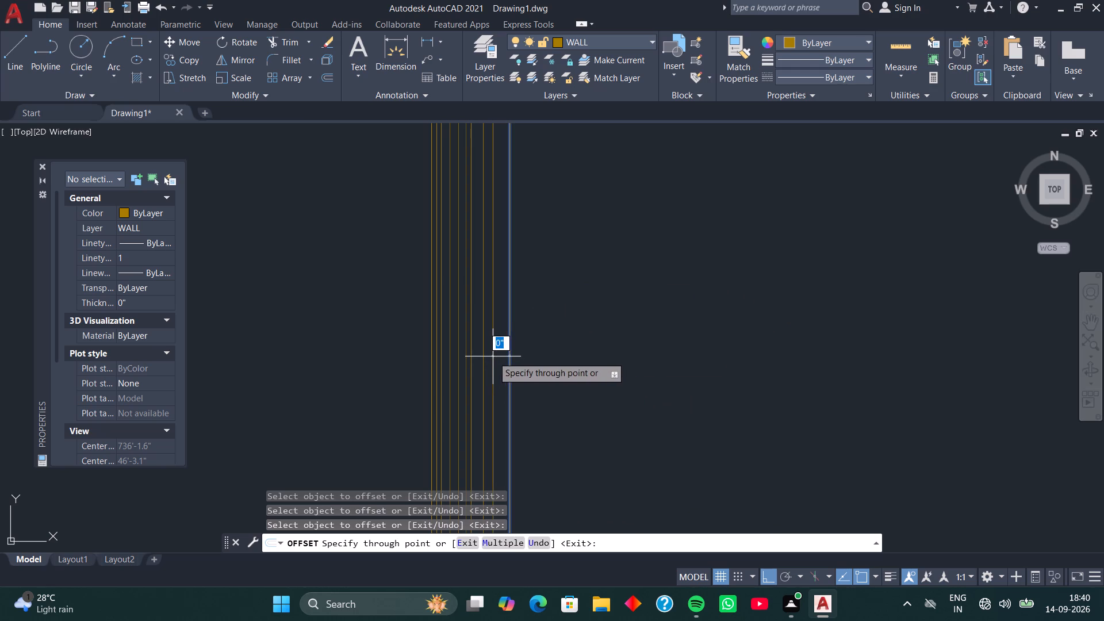
{"action": "left_click", "coordinate": [499, 364]}
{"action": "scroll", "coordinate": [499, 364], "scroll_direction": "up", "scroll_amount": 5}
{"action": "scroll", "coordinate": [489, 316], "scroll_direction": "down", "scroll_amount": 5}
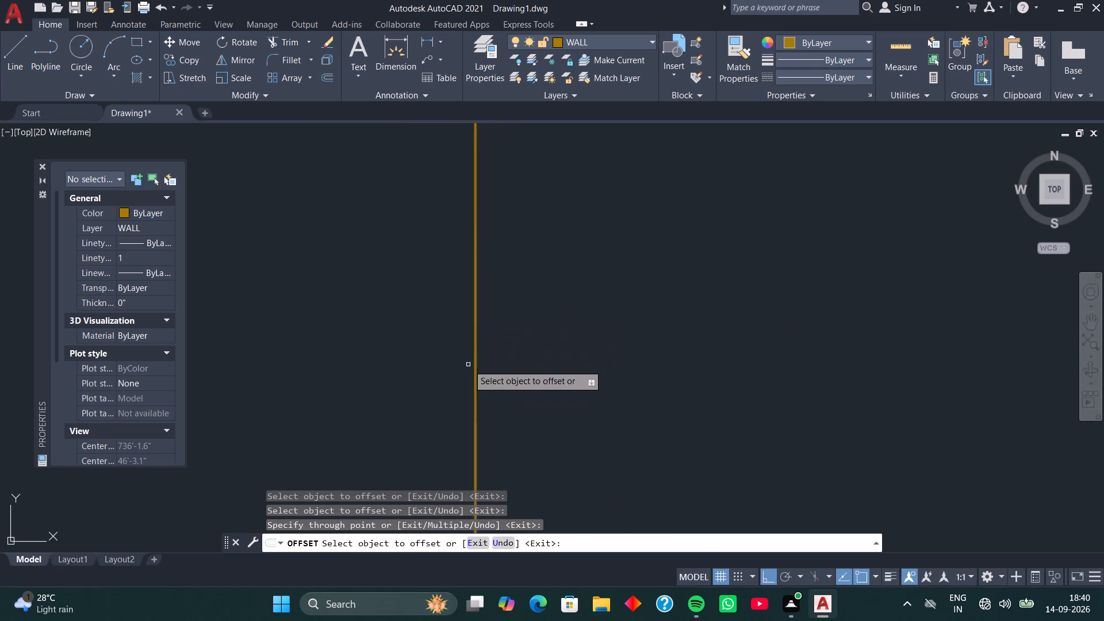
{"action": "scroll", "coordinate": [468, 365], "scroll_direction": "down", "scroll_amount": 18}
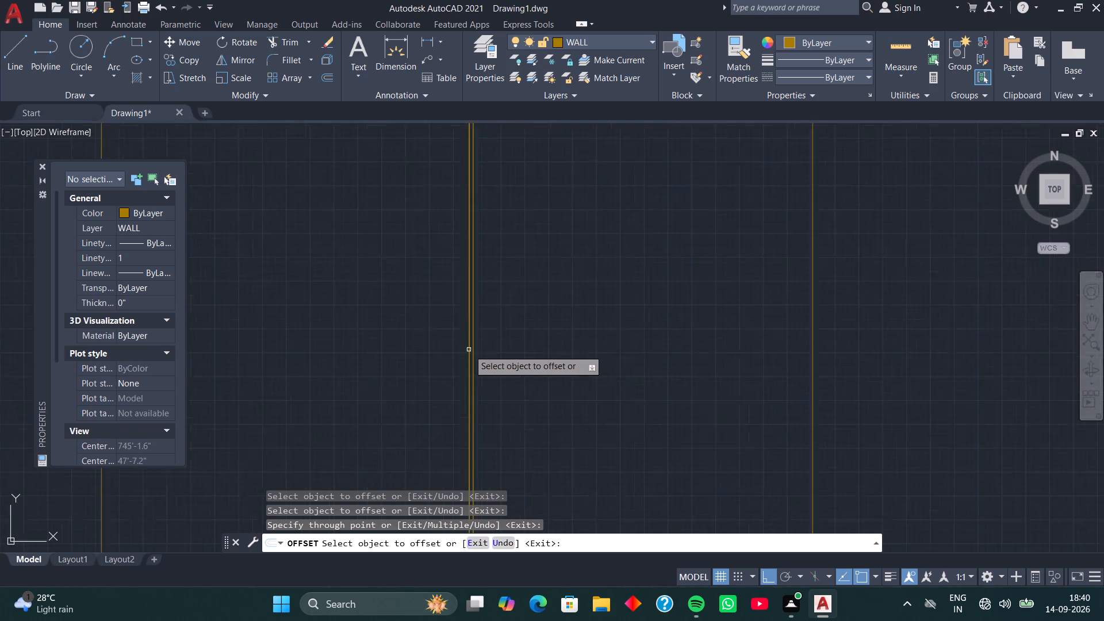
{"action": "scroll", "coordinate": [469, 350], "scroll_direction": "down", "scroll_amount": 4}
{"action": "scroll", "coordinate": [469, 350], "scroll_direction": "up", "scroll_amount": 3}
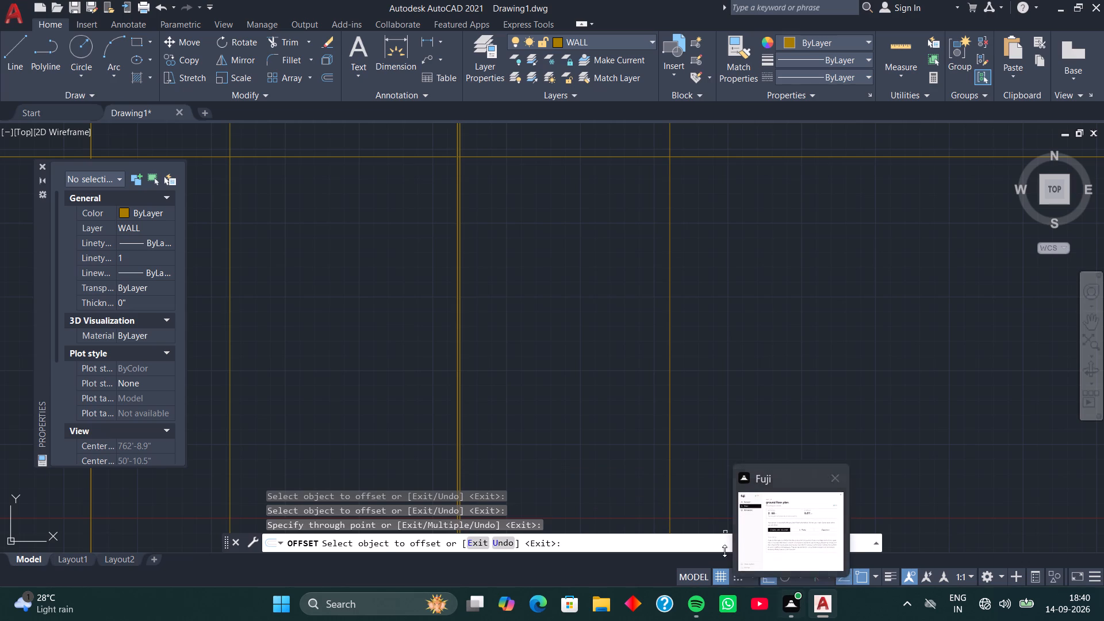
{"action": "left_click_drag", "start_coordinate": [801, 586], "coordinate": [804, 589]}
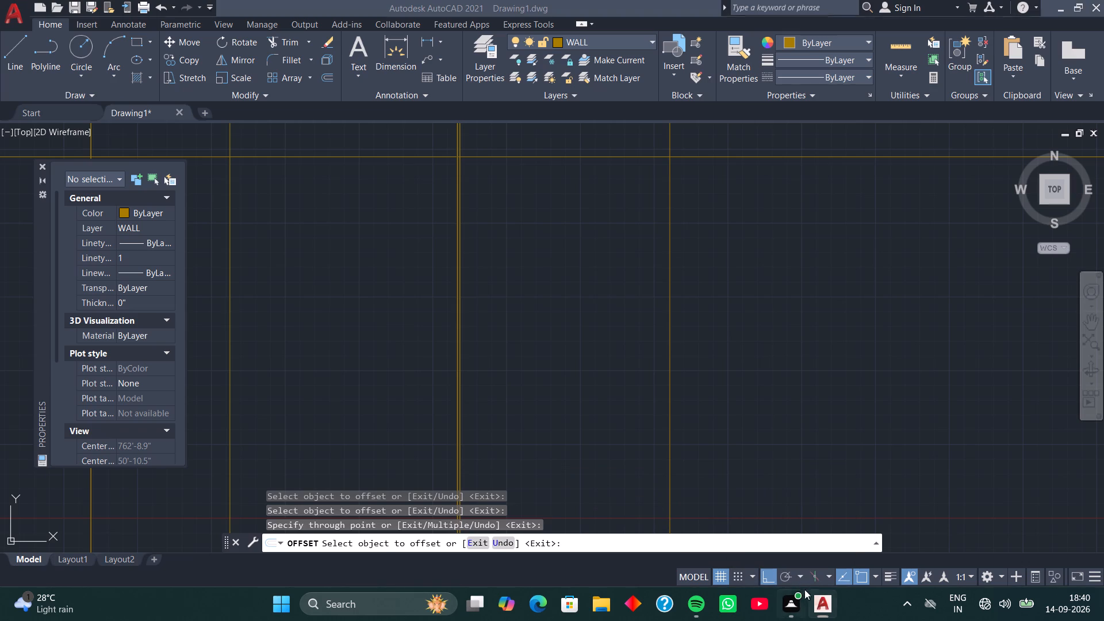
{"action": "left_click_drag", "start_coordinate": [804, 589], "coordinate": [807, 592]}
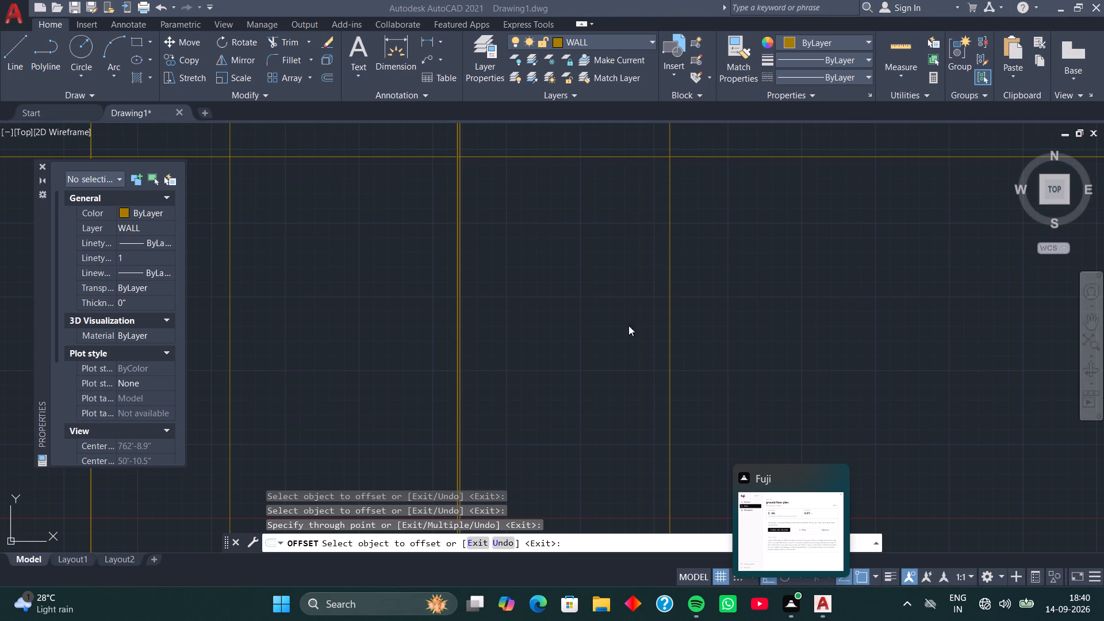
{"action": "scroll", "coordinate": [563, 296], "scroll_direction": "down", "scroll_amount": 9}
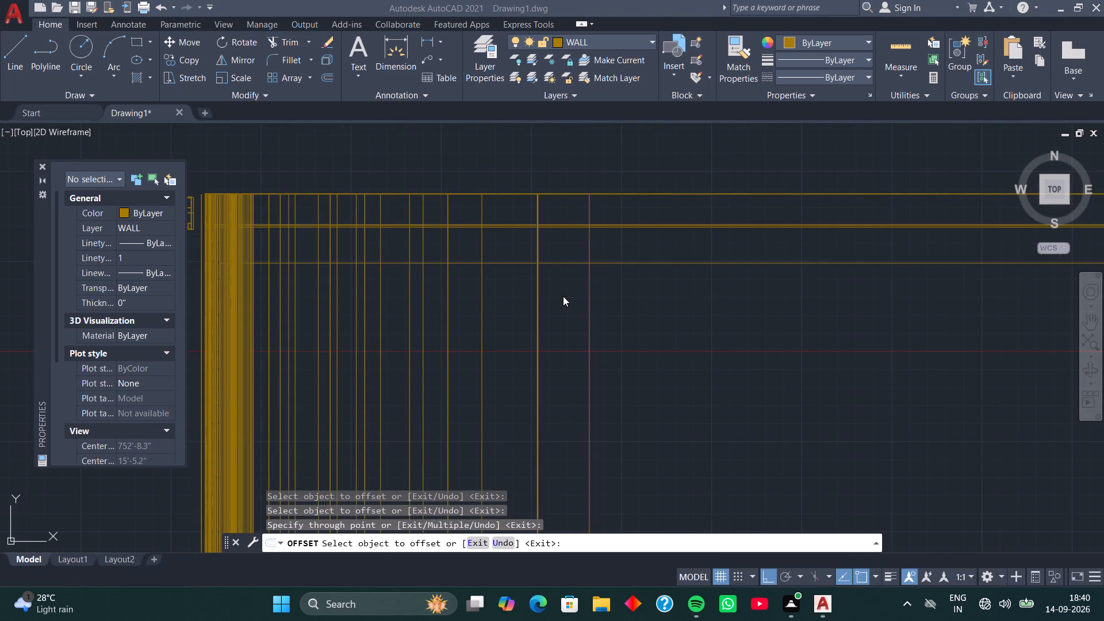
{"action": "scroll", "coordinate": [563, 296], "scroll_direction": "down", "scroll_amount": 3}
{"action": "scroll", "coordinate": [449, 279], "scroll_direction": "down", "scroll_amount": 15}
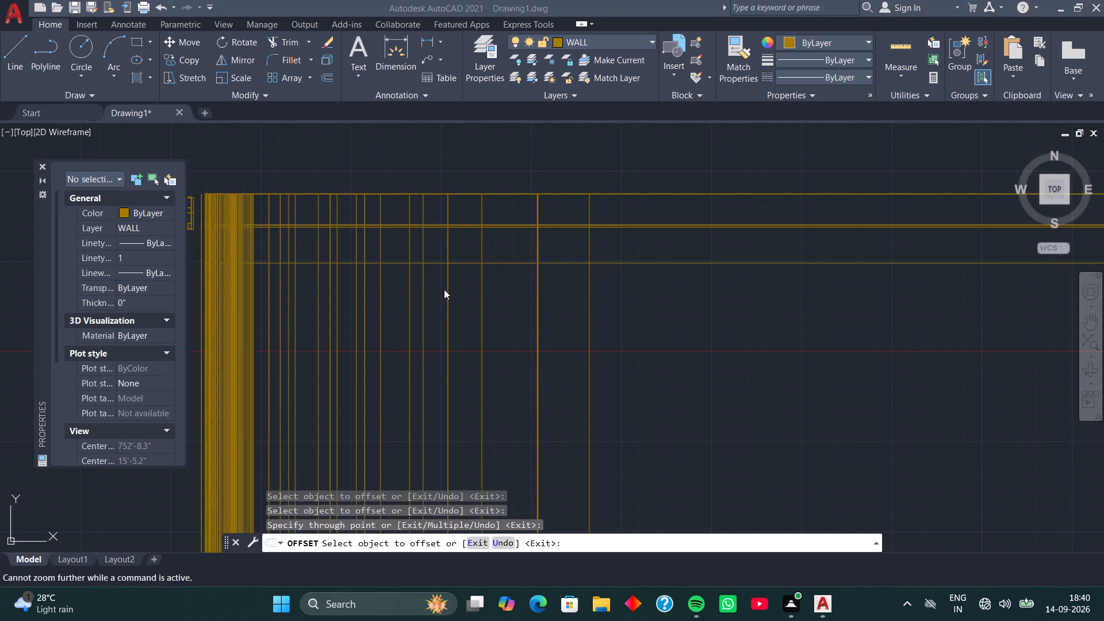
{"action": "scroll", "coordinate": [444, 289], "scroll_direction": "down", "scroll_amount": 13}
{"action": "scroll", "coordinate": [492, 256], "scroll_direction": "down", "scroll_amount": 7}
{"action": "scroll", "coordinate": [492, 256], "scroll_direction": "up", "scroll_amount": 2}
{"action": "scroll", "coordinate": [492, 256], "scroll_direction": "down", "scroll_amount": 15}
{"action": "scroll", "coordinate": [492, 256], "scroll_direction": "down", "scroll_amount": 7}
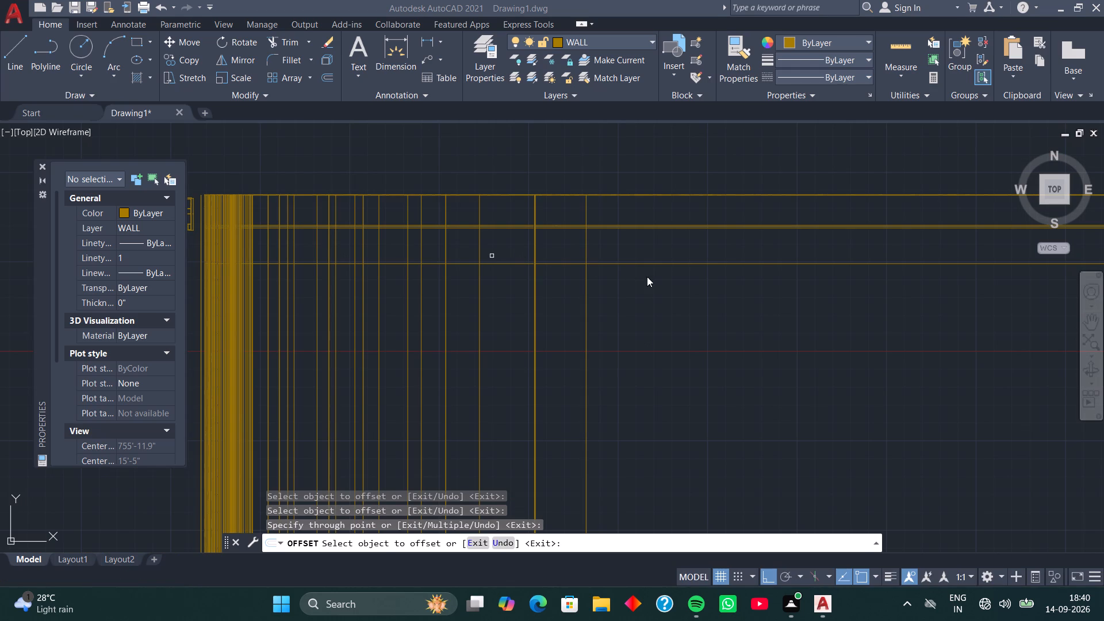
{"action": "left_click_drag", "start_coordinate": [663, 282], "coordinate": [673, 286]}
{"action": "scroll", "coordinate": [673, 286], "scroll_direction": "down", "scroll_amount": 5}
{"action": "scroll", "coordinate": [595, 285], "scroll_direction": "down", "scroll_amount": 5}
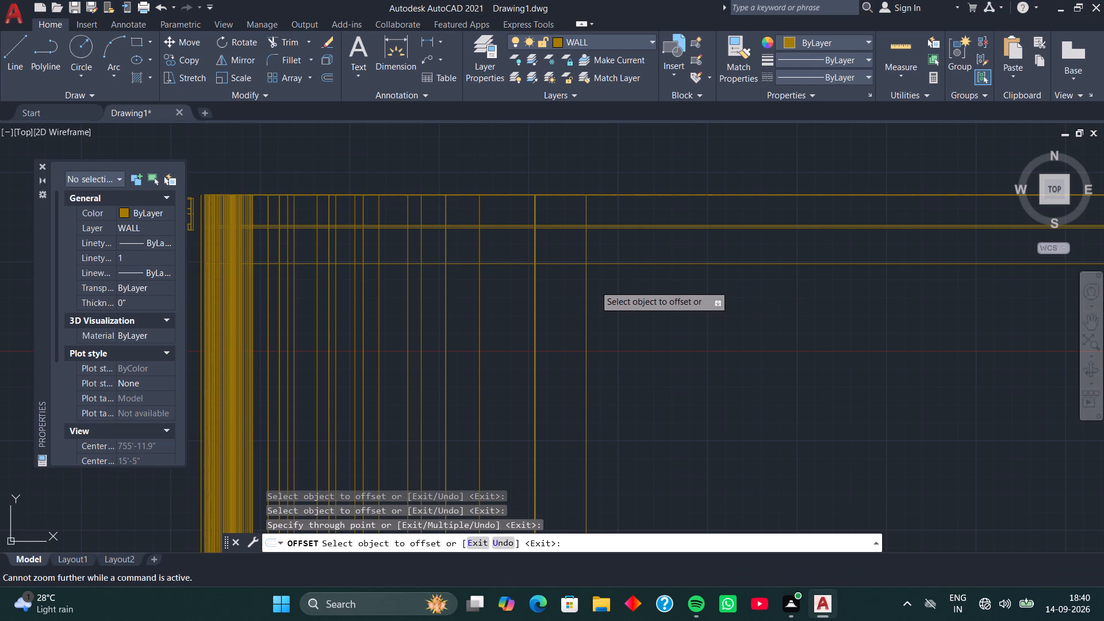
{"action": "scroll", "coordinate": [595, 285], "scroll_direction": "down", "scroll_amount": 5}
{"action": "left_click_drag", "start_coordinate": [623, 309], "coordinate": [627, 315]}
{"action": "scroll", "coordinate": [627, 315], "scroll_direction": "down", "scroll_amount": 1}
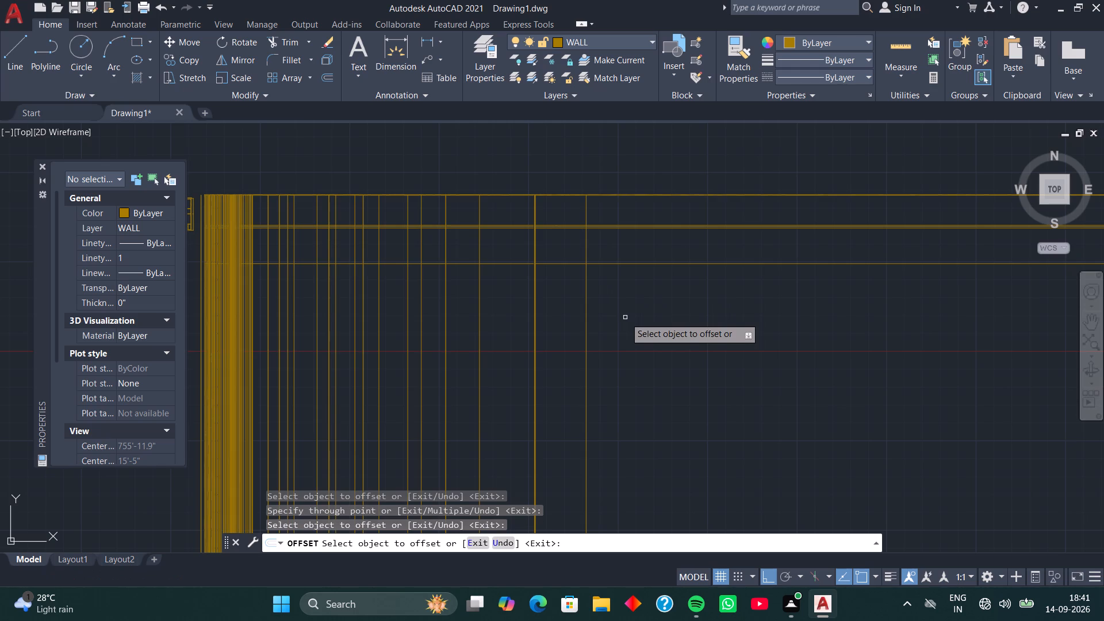
Copy the densest band of vertical WALL-layer rays a very small distance to the left, keeping the originals.
{"action": "key", "text": "space"}
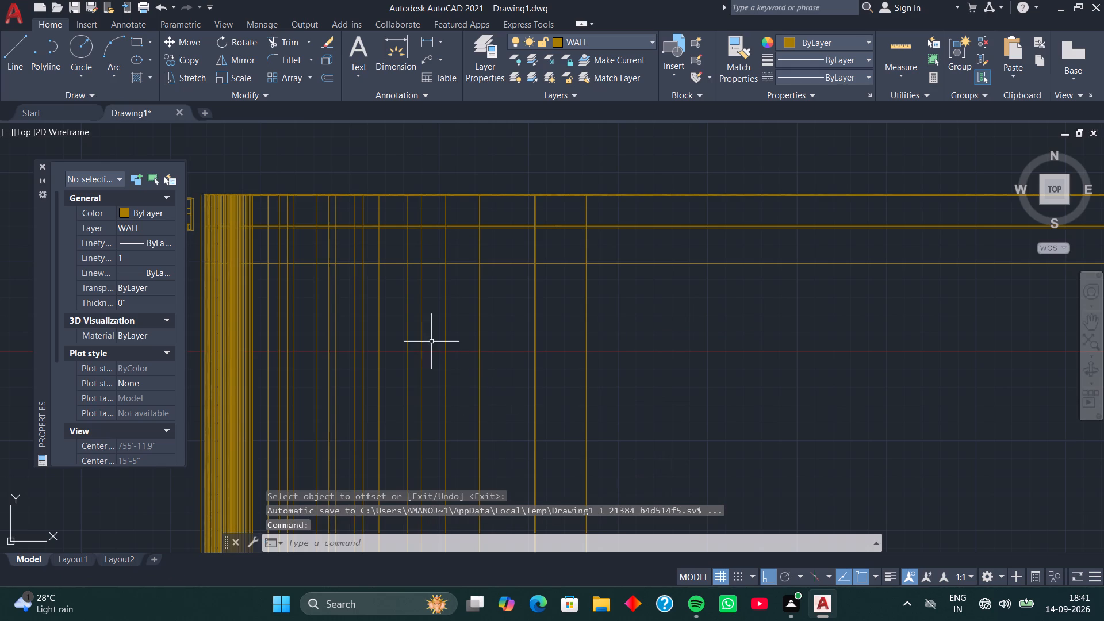
{"action": "scroll", "coordinate": [431, 340], "scroll_direction": "down", "scroll_amount": 3}
{"action": "scroll", "coordinate": [380, 320], "scroll_direction": "up", "scroll_amount": 4}
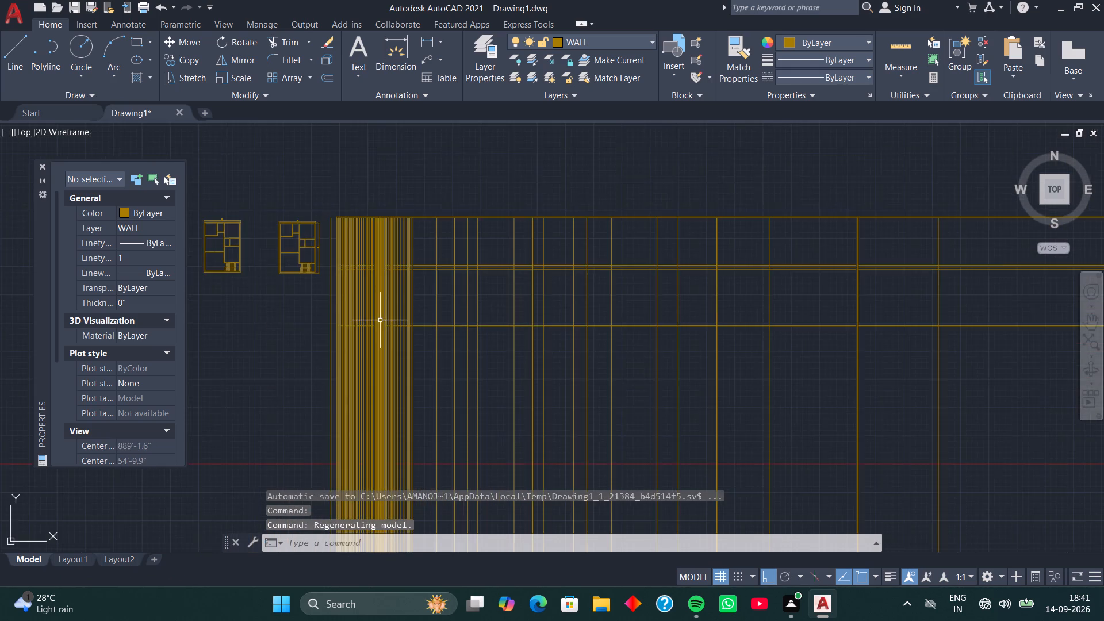
{"action": "scroll", "coordinate": [380, 320], "scroll_direction": "up", "scroll_amount": 6}
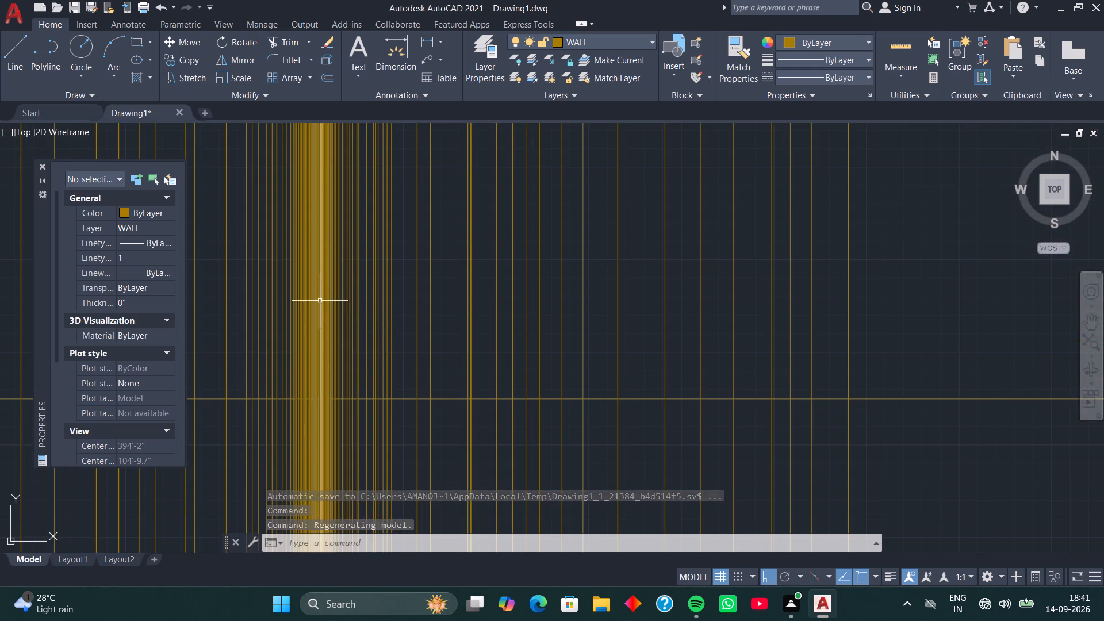
{"action": "scroll", "coordinate": [320, 300], "scroll_direction": "up", "scroll_amount": 3}
{"action": "scroll", "coordinate": [320, 300], "scroll_direction": "down", "scroll_amount": 3}
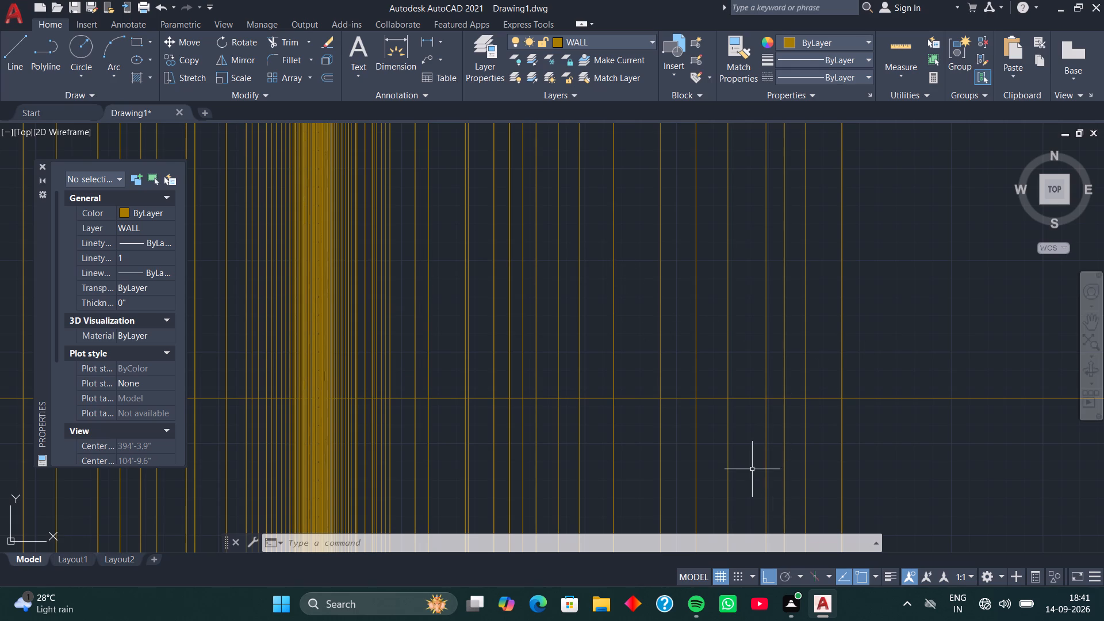
{"action": "scroll", "coordinate": [723, 378], "scroll_direction": "down", "scroll_amount": 2}
{"action": "middle_click_drag", "start_coordinate": [731, 349], "coordinate": [849, 331]}
{"action": "scroll", "coordinate": [795, 308], "scroll_direction": "down", "scroll_amount": 2}
{"action": "middle_click_drag", "start_coordinate": [791, 308], "coordinate": [795, 389]}
{"action": "middle_click_drag", "start_coordinate": [792, 283], "coordinate": [778, 342]}
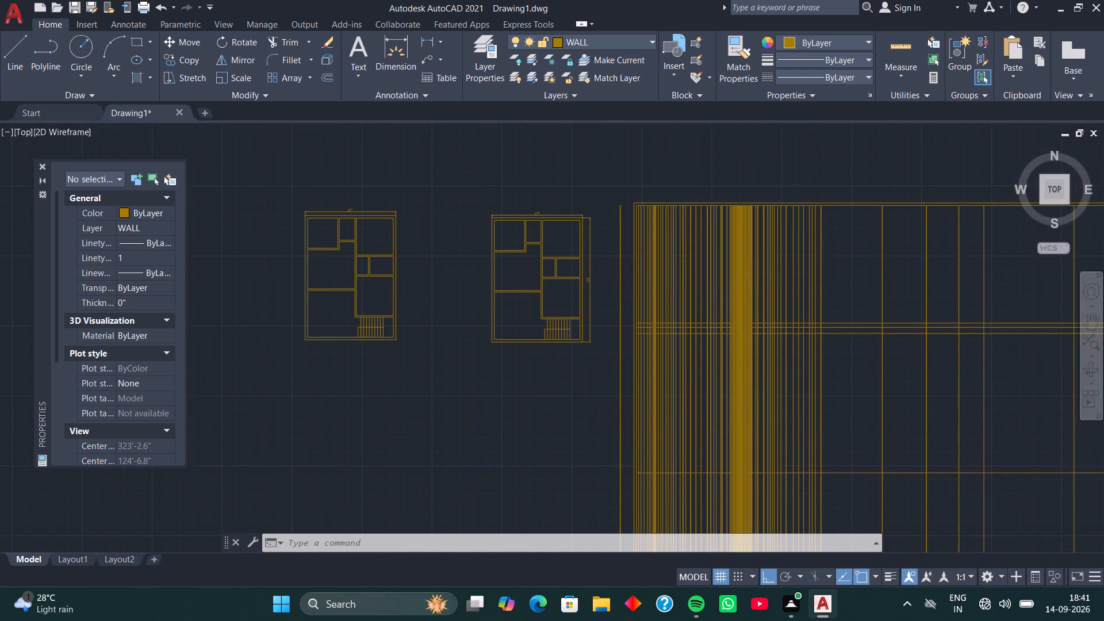
{"action": "scroll", "coordinate": [787, 283], "scroll_direction": "up", "scroll_amount": 3}
{"action": "middle_click_drag", "start_coordinate": [733, 259], "coordinate": [848, 248]}
{"action": "middle_click_drag", "start_coordinate": [764, 231], "coordinate": [831, 243]}
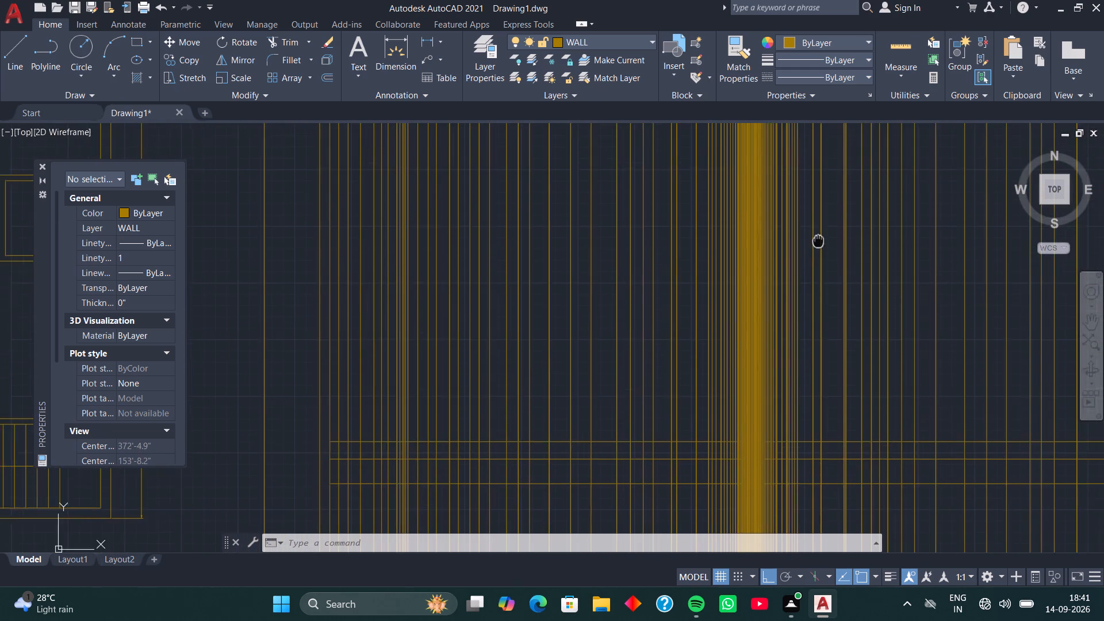
{"action": "left_click", "coordinate": [826, 224]}
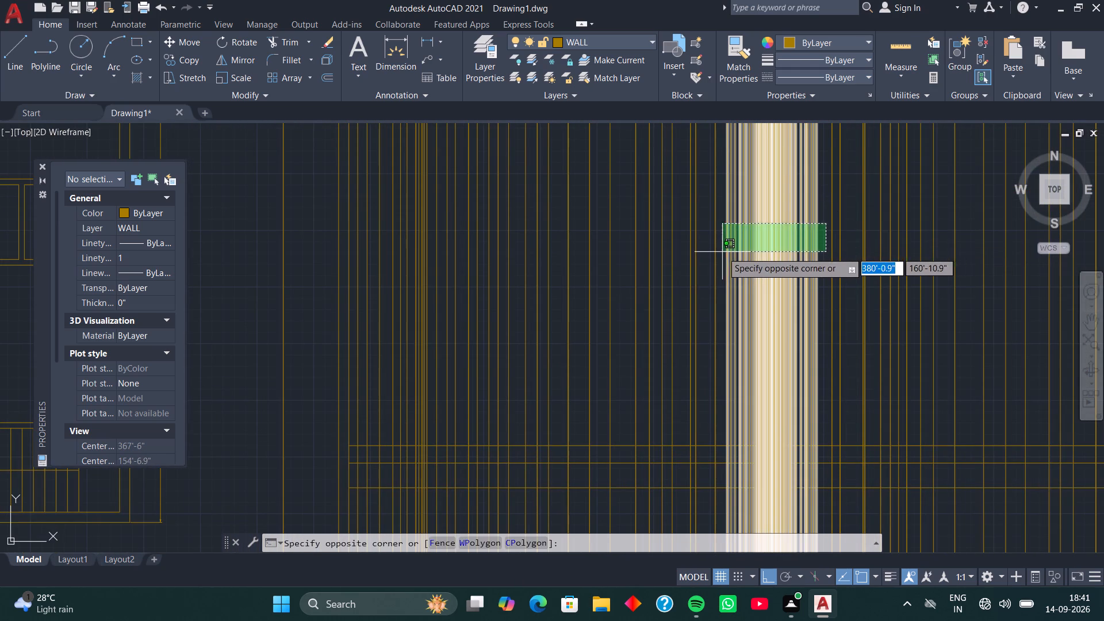
{"action": "left_click", "coordinate": [722, 251]}
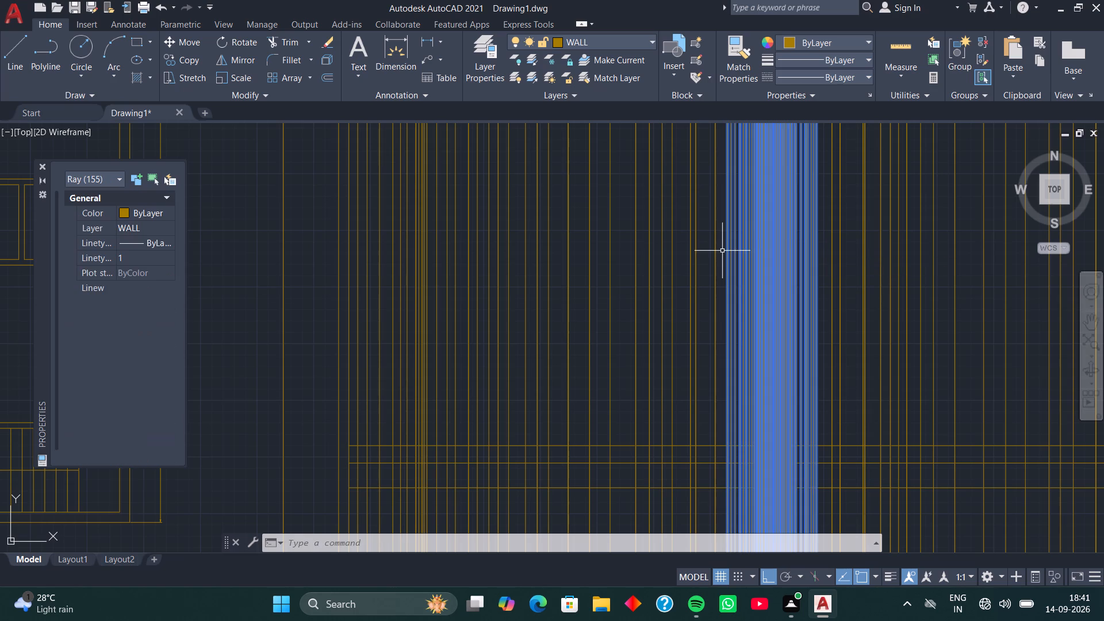
{"action": "scroll", "coordinate": [765, 241], "scroll_direction": "up", "scroll_amount": 10}
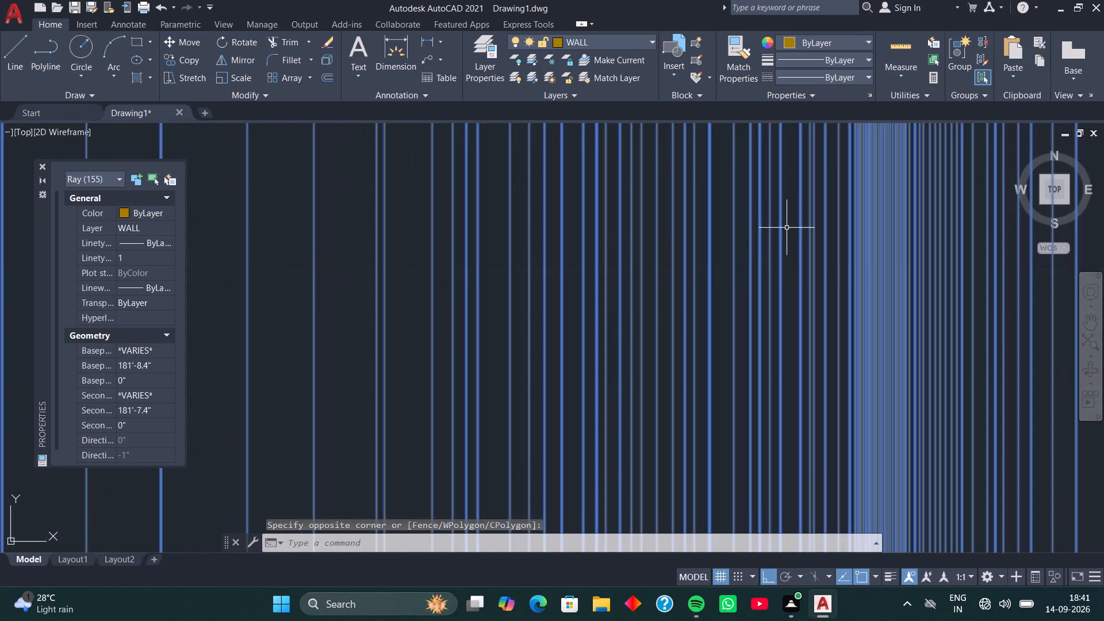
{"action": "scroll", "coordinate": [789, 227], "scroll_direction": "up", "scroll_amount": 1}
{"action": "scroll", "coordinate": [860, 248], "scroll_direction": "down", "scroll_amount": 3}
{"action": "scroll", "coordinate": [918, 258], "scroll_direction": "up", "scroll_amount": 7}
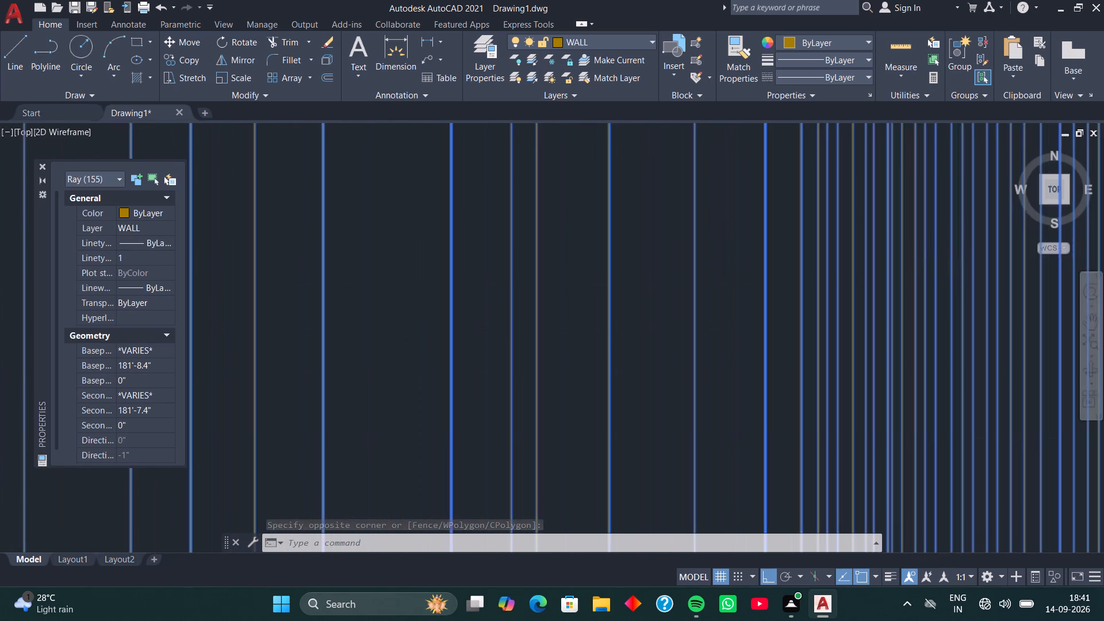
{"action": "scroll", "coordinate": [940, 255], "scroll_direction": "up", "scroll_amount": 4}
{"action": "scroll", "coordinate": [823, 246], "scroll_direction": "up", "scroll_amount": 9}
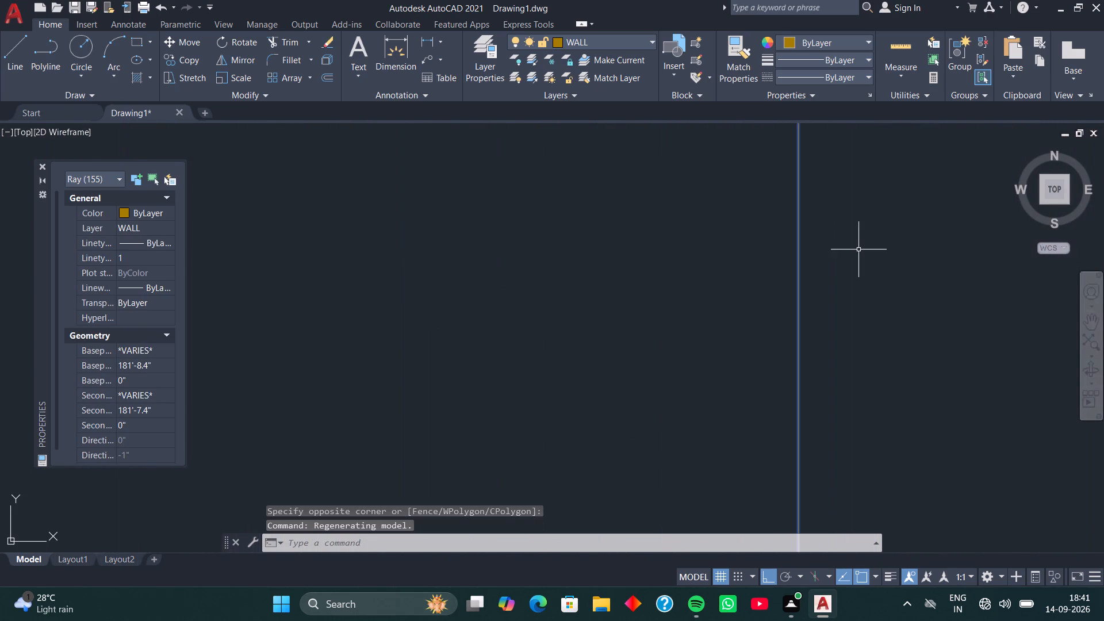
{"action": "scroll", "coordinate": [858, 250], "scroll_direction": "up", "scroll_amount": 3}
{"action": "scroll", "coordinate": [758, 256], "scroll_direction": "down", "scroll_amount": 4}
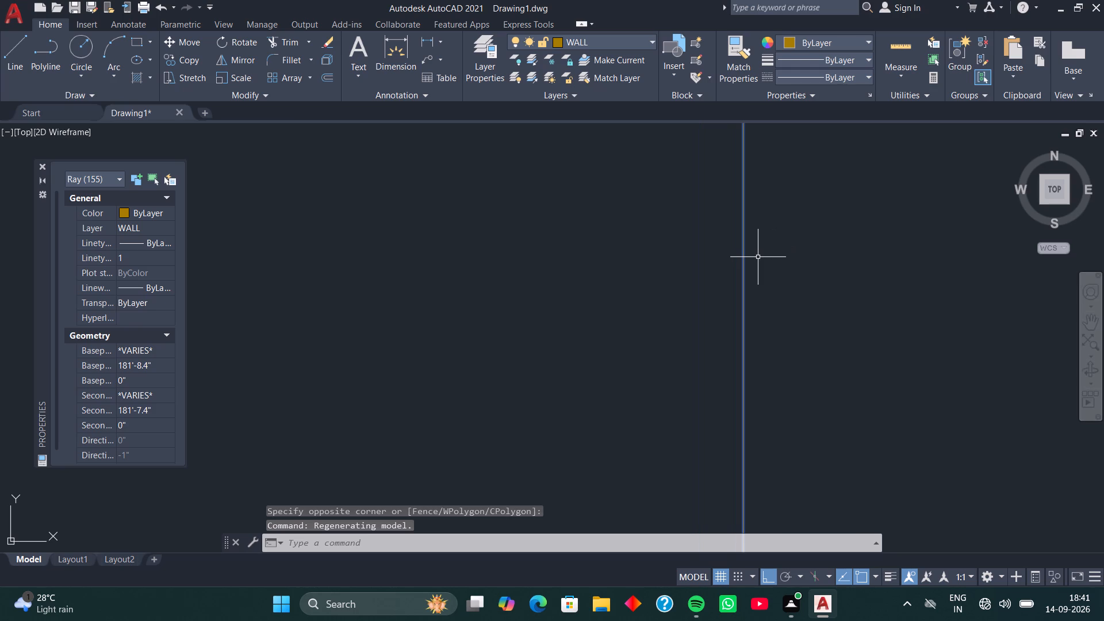
{"action": "scroll", "coordinate": [766, 261], "scroll_direction": "down", "scroll_amount": 8}
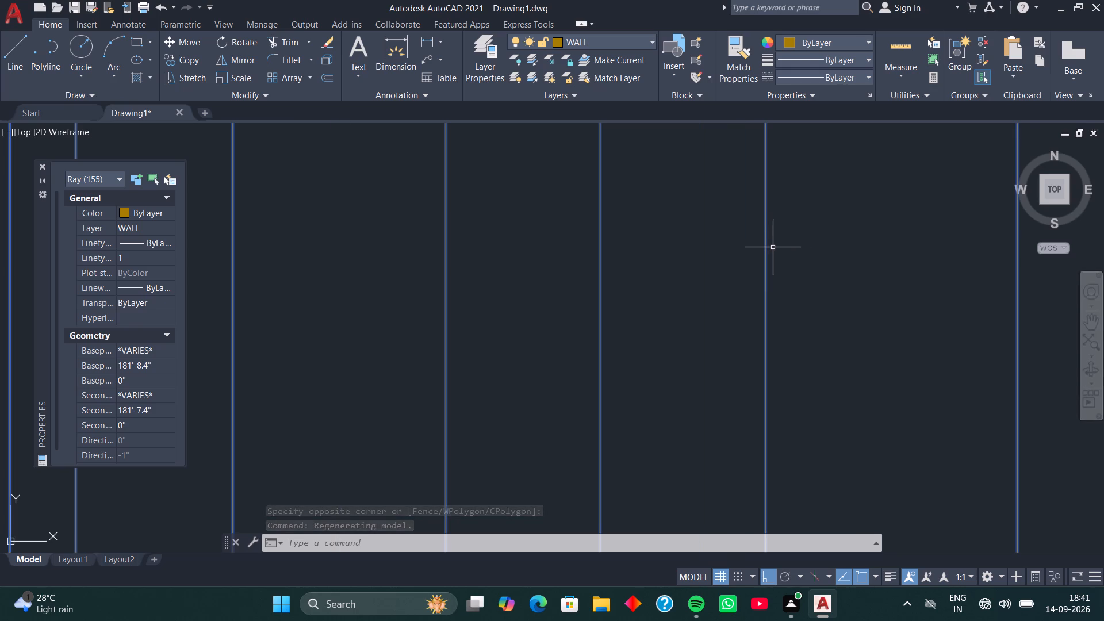
{"action": "type", "text": "CO"}
{"action": "key", "text": "space"}
{"action": "left_click", "coordinate": [784, 235]}
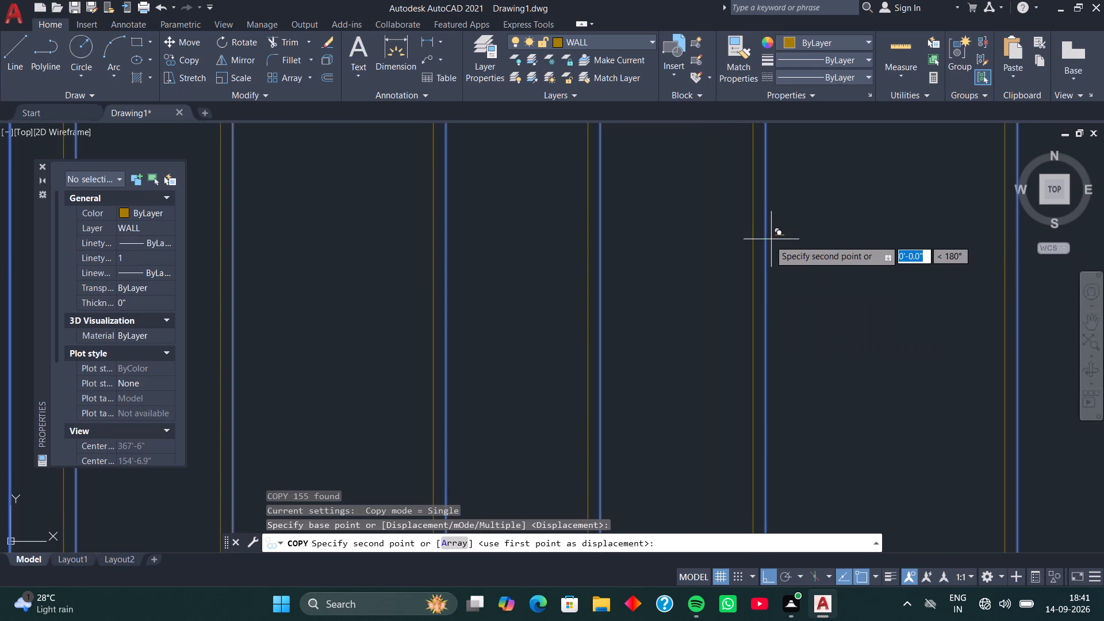
{"action": "left_click", "coordinate": [769, 240]}
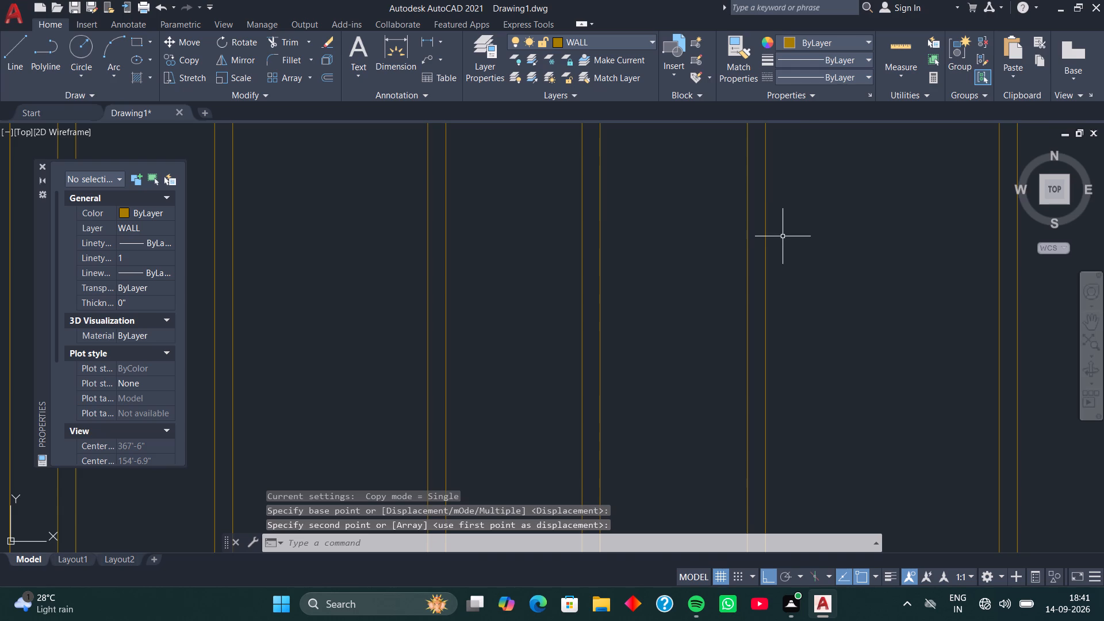
Copy the doubled dense band of vertical rays, plus the single ray just left of it, about 0.1" leftward.
{"action": "scroll", "coordinate": [783, 236], "scroll_direction": "down", "scroll_amount": 11}
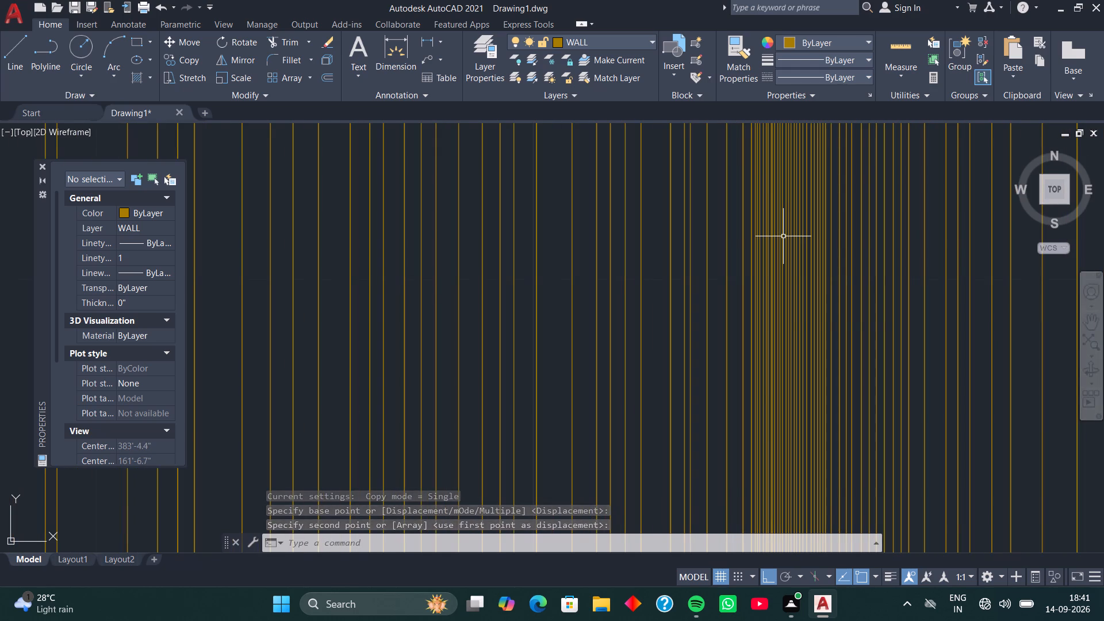
{"action": "scroll", "coordinate": [783, 236], "scroll_direction": "down", "scroll_amount": 6}
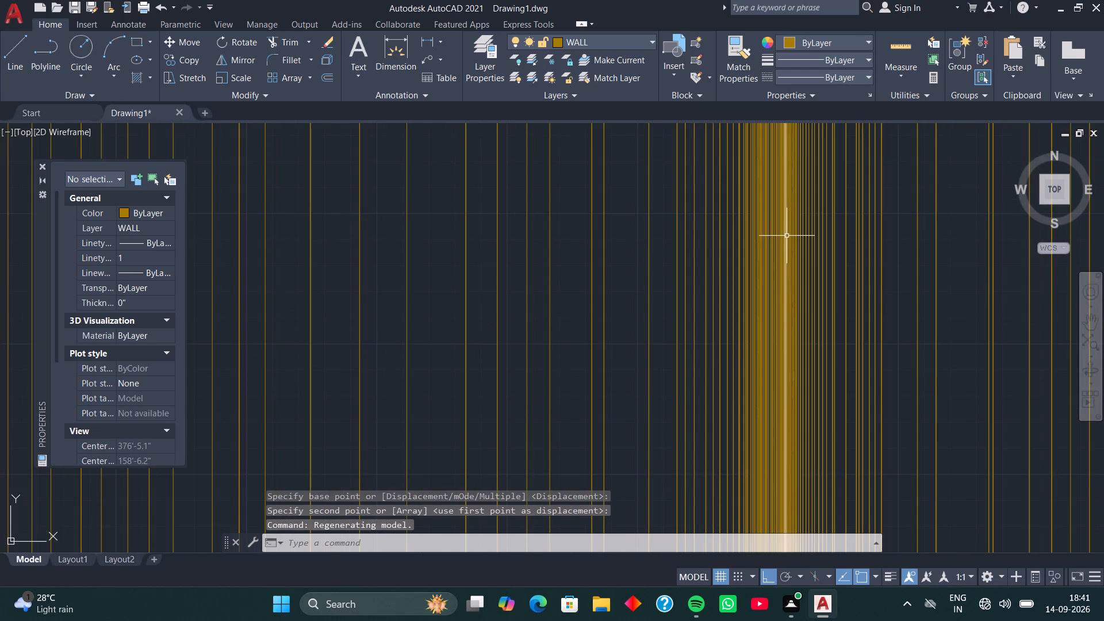
{"action": "scroll", "coordinate": [787, 236], "scroll_direction": "down", "scroll_amount": 4}
{"action": "scroll", "coordinate": [787, 236], "scroll_direction": "up", "scroll_amount": 8}
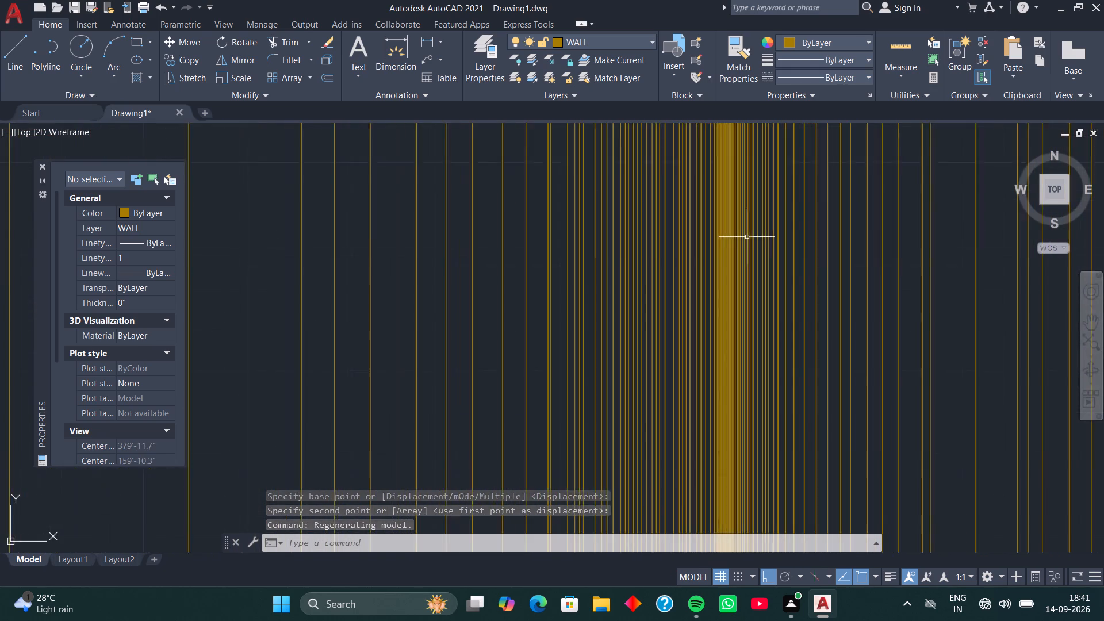
{"action": "scroll", "coordinate": [710, 236], "scroll_direction": "up", "scroll_amount": 7}
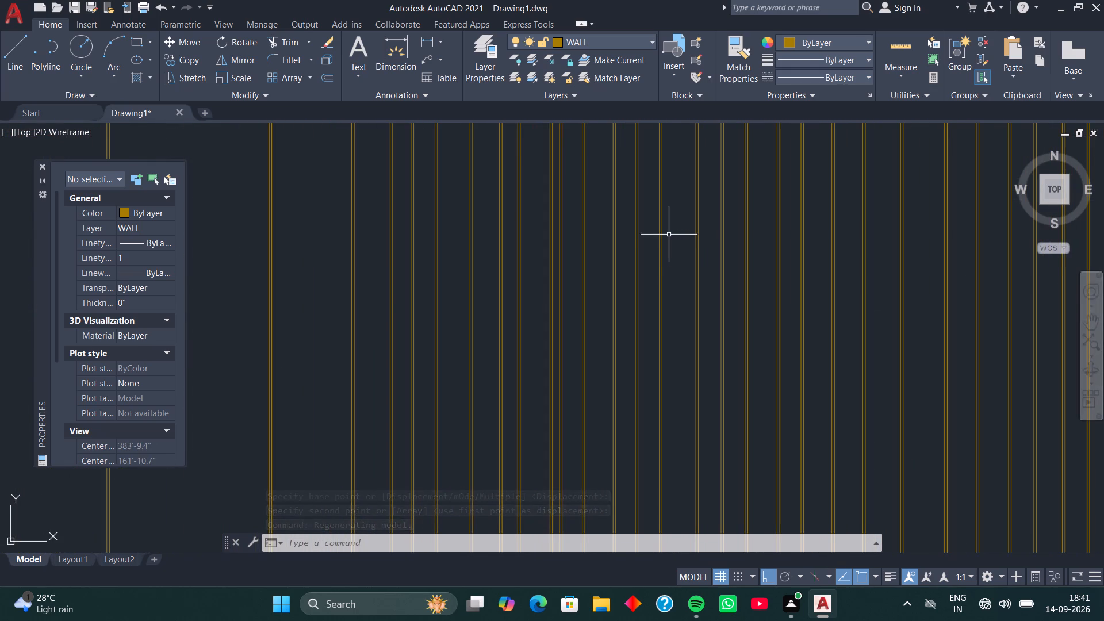
{"action": "scroll", "coordinate": [634, 246], "scroll_direction": "down", "scroll_amount": 4}
{"action": "middle_click_drag", "start_coordinate": [629, 254], "coordinate": [874, 261]}
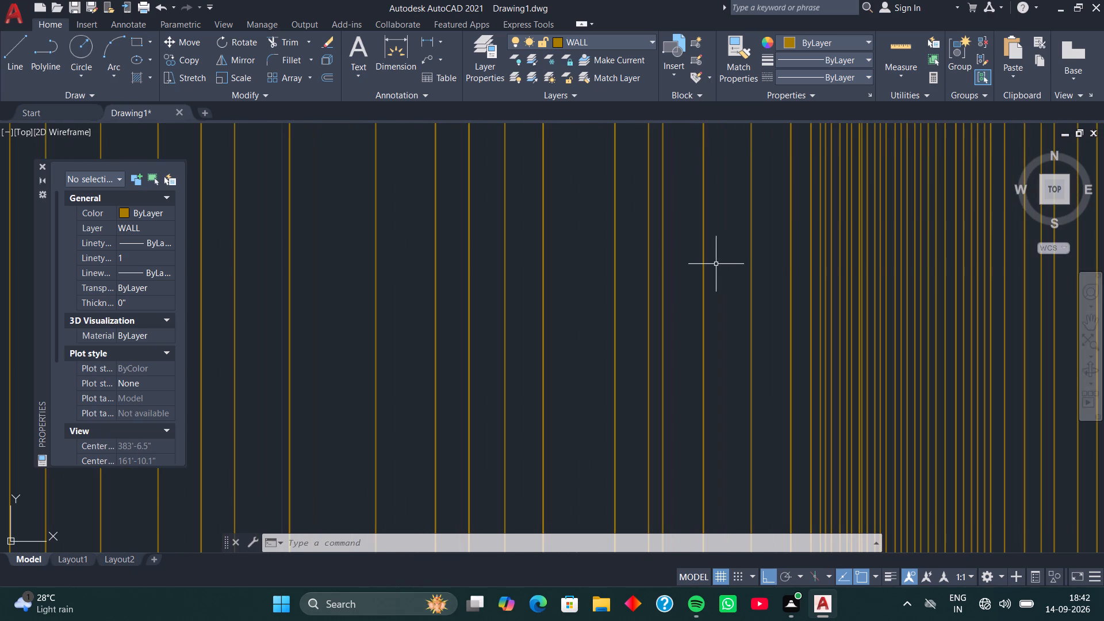
{"action": "middle_click", "coordinate": [716, 264]}
{"action": "scroll", "coordinate": [724, 263], "scroll_direction": "down", "scroll_amount": 9}
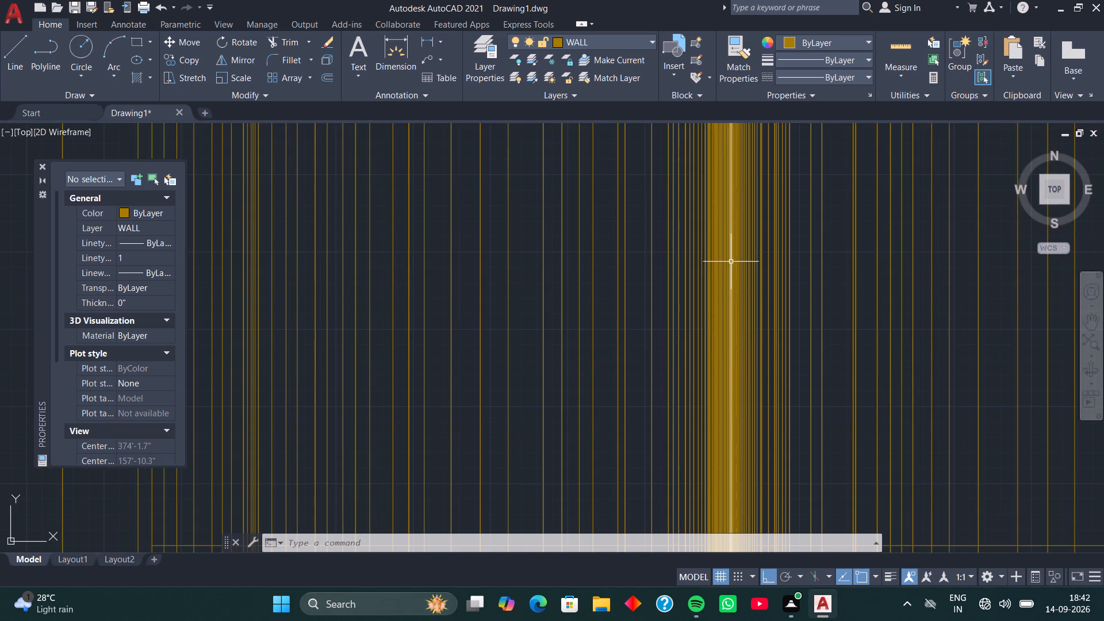
{"action": "left_click", "coordinate": [805, 248]}
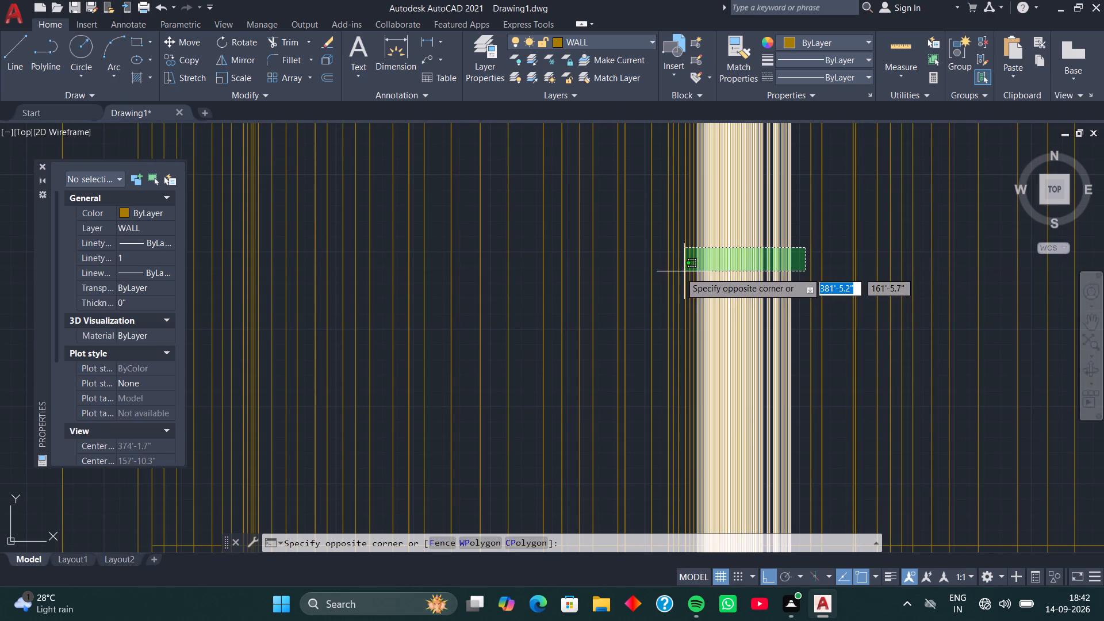
{"action": "left_click", "coordinate": [646, 269]}
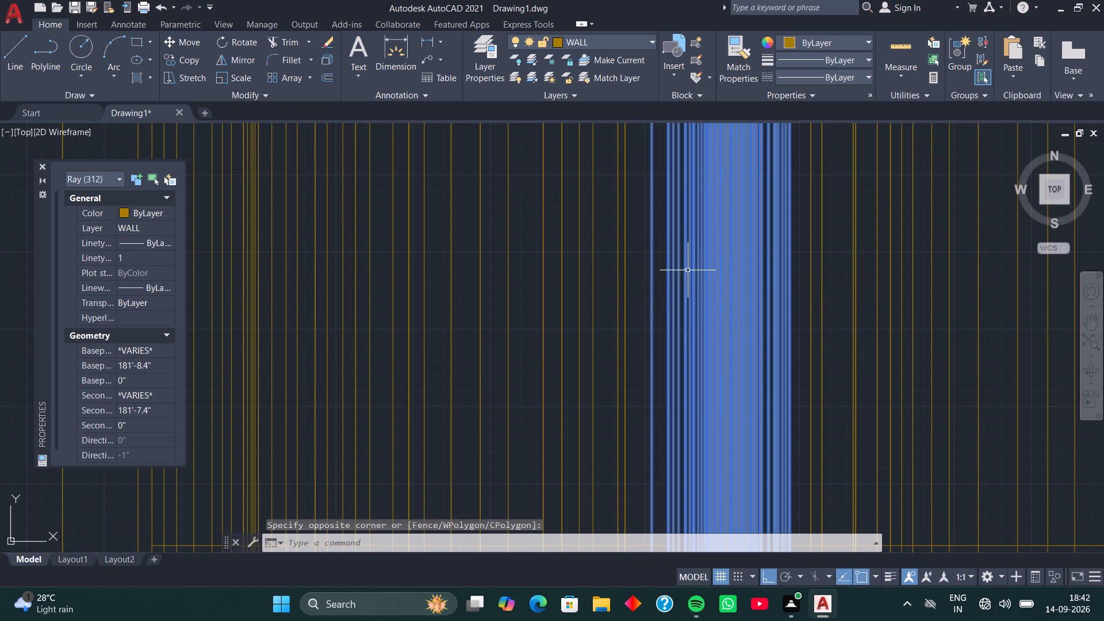
{"action": "scroll", "coordinate": [687, 273], "scroll_direction": "up", "scroll_amount": 3}
{"action": "scroll", "coordinate": [739, 262], "scroll_direction": "up", "scroll_amount": 4}
{"action": "scroll", "coordinate": [792, 260], "scroll_direction": "up", "scroll_amount": 4}
{"action": "middle_click_drag", "start_coordinate": [840, 264], "coordinate": [658, 296]}
{"action": "middle_click_drag", "start_coordinate": [760, 296], "coordinate": [610, 300]}
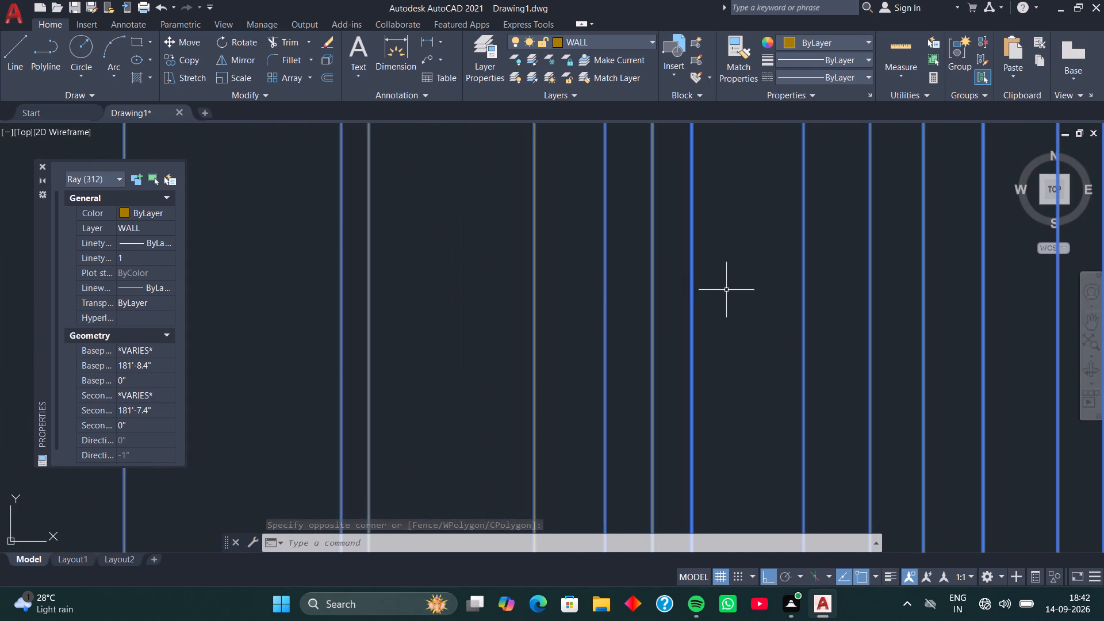
{"action": "key", "text": "c"}
{"action": "key", "text": "o"}
{"action": "key", "text": "space"}
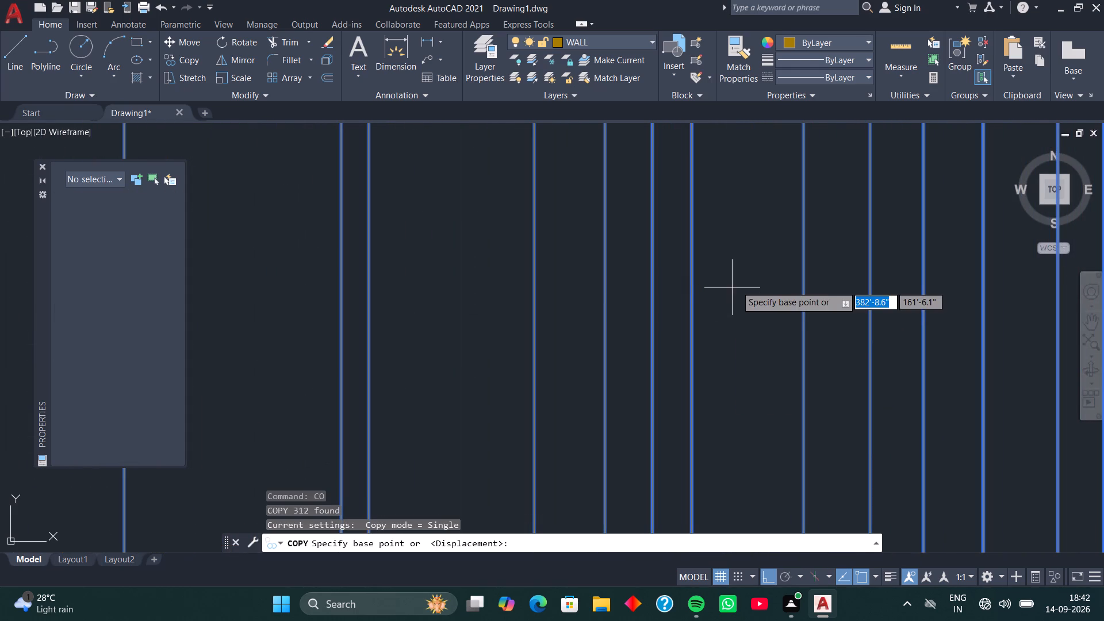
{"action": "left_click", "coordinate": [764, 283]}
{"action": "left_click", "coordinate": [750, 286]}
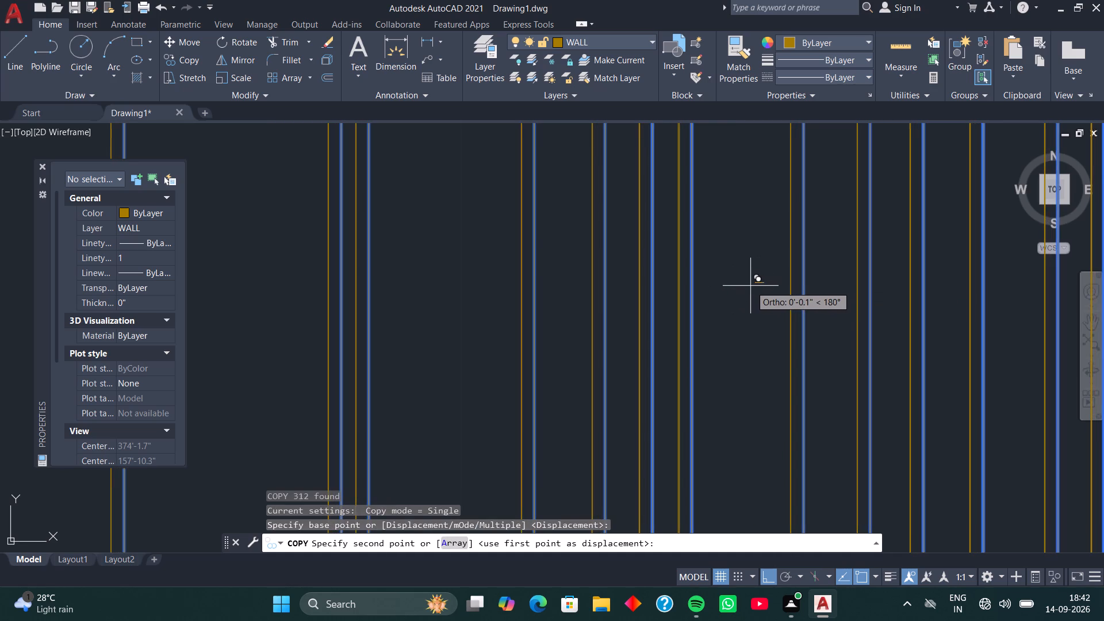
Copy the whole thickened band of vertical WALL-layer rays about 0.5" to the left.
{"action": "scroll", "coordinate": [784, 288], "scroll_direction": "down", "scroll_amount": 13}
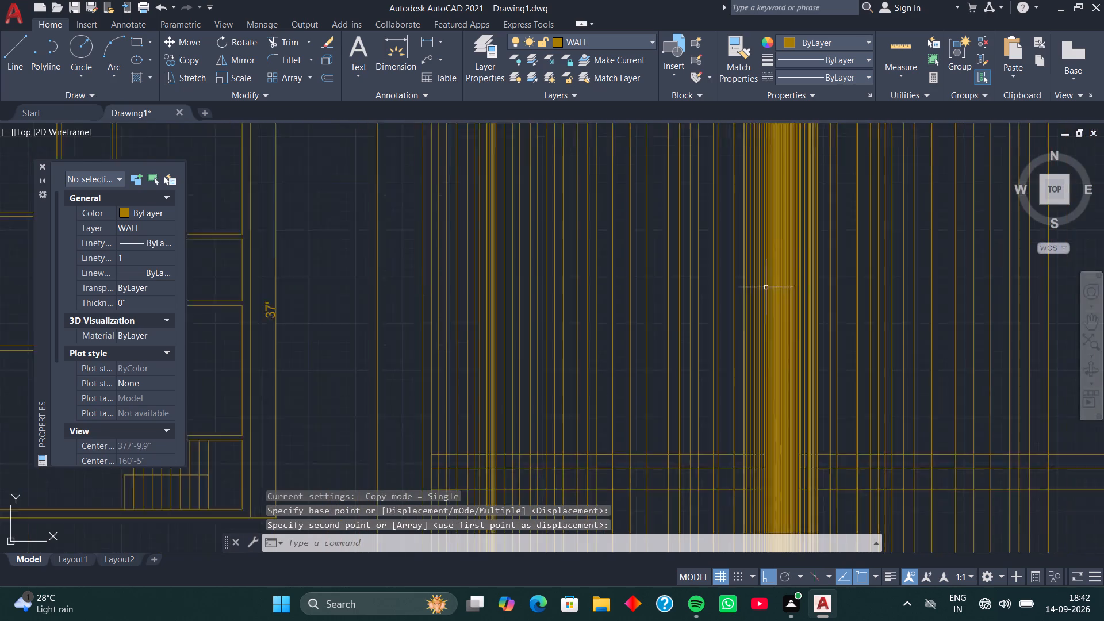
{"action": "scroll", "coordinate": [764, 286], "scroll_direction": "down", "scroll_amount": 1}
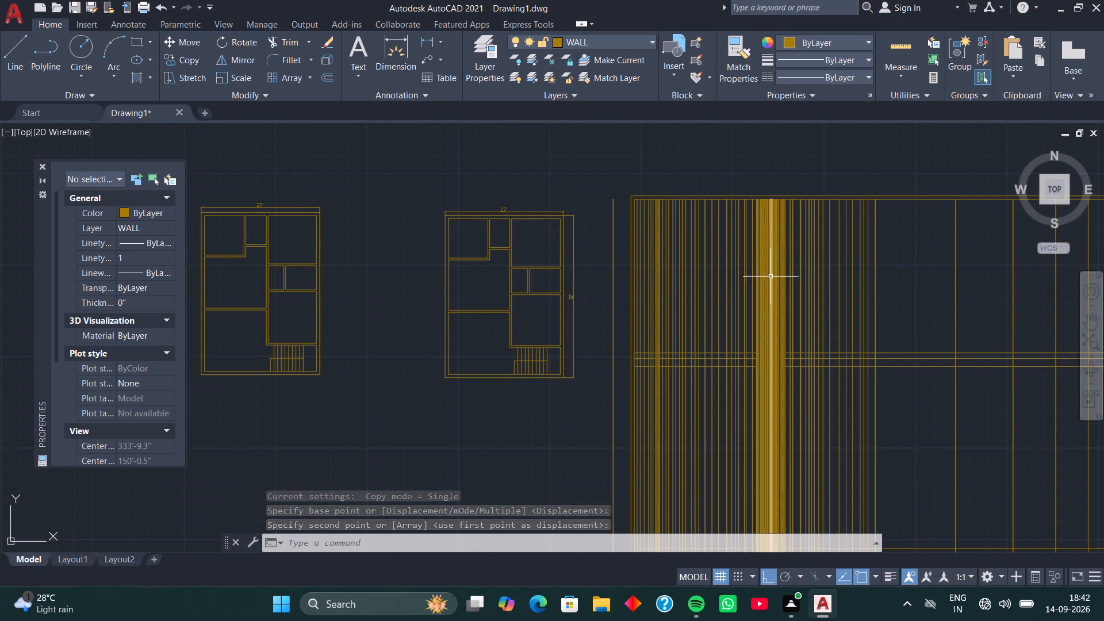
{"action": "scroll", "coordinate": [770, 277], "scroll_direction": "up", "scroll_amount": 8}
{"action": "scroll", "coordinate": [770, 277], "scroll_direction": "down", "scroll_amount": 5}
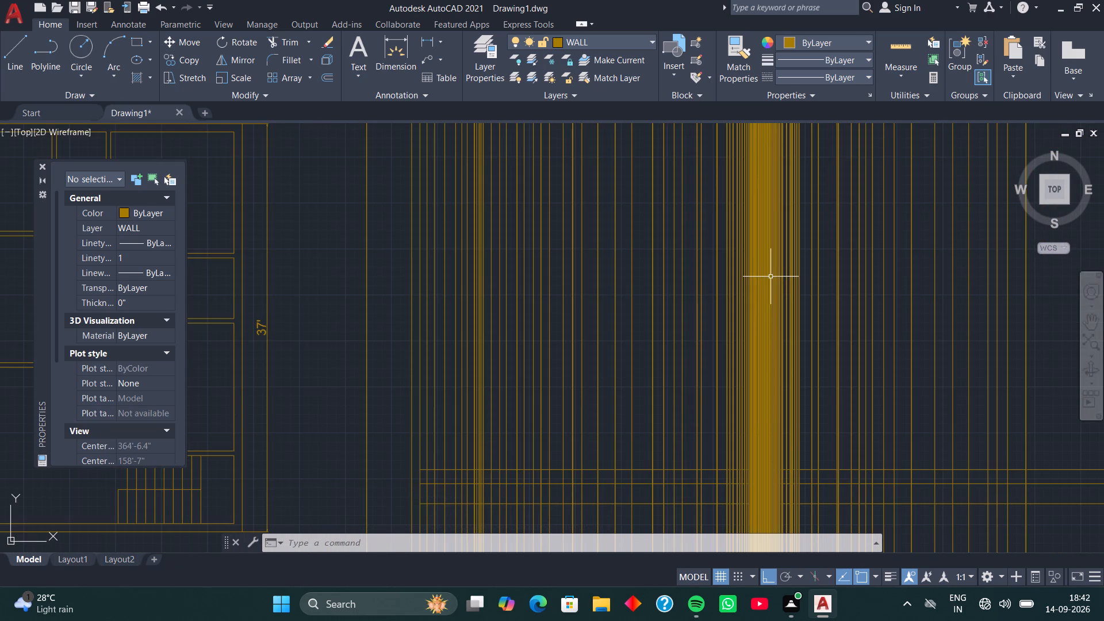
{"action": "left_click", "coordinate": [808, 266]}
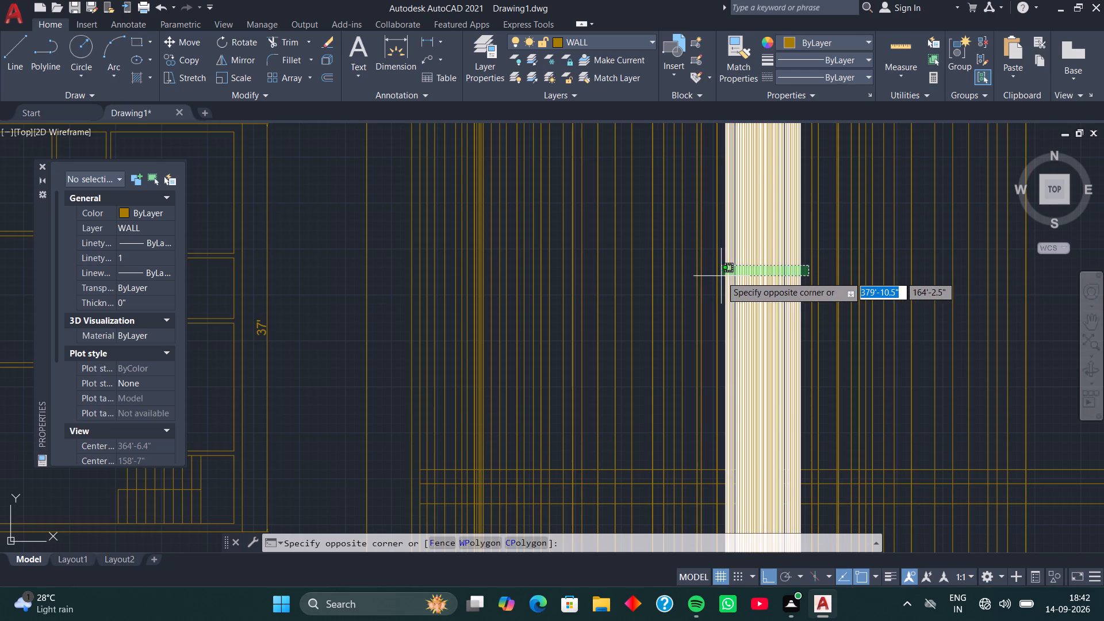
{"action": "left_click", "coordinate": [721, 276]}
{"action": "scroll", "coordinate": [722, 276], "scroll_direction": "up", "scroll_amount": 4}
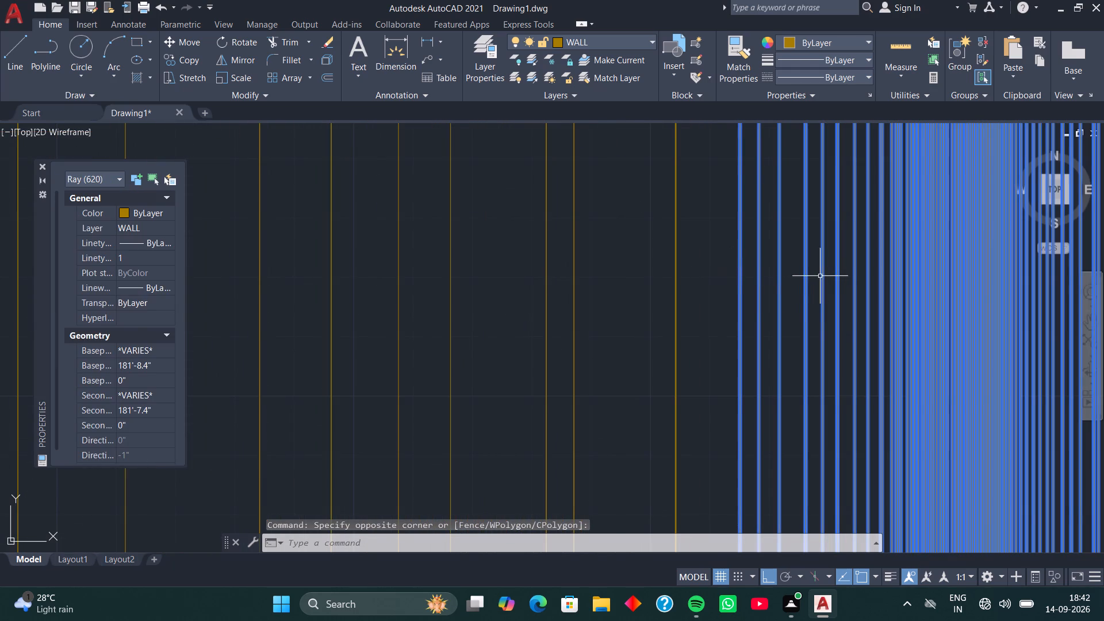
{"action": "scroll", "coordinate": [827, 281], "scroll_direction": "up", "scroll_amount": 3}
{"action": "middle_click_drag", "start_coordinate": [848, 277], "coordinate": [727, 294]}
{"action": "middle_click_drag", "start_coordinate": [845, 304], "coordinate": [789, 305]}
{"action": "scroll", "coordinate": [819, 305], "scroll_direction": "up", "scroll_amount": 1}
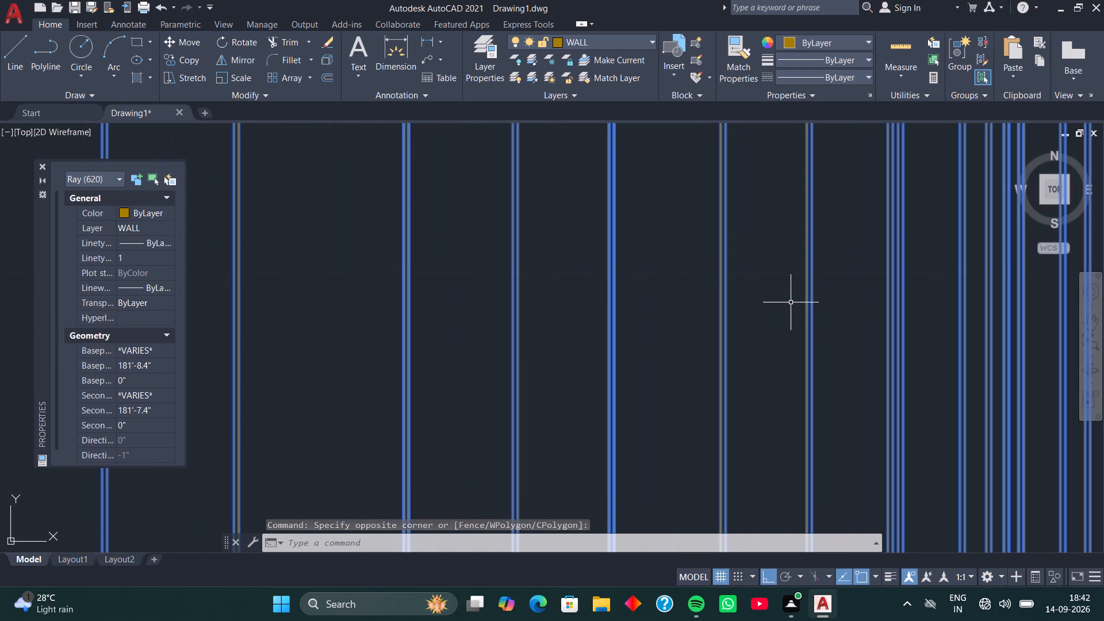
{"action": "key", "text": "c"}
{"action": "key", "text": "o"}
{"action": "key", "text": "space"}
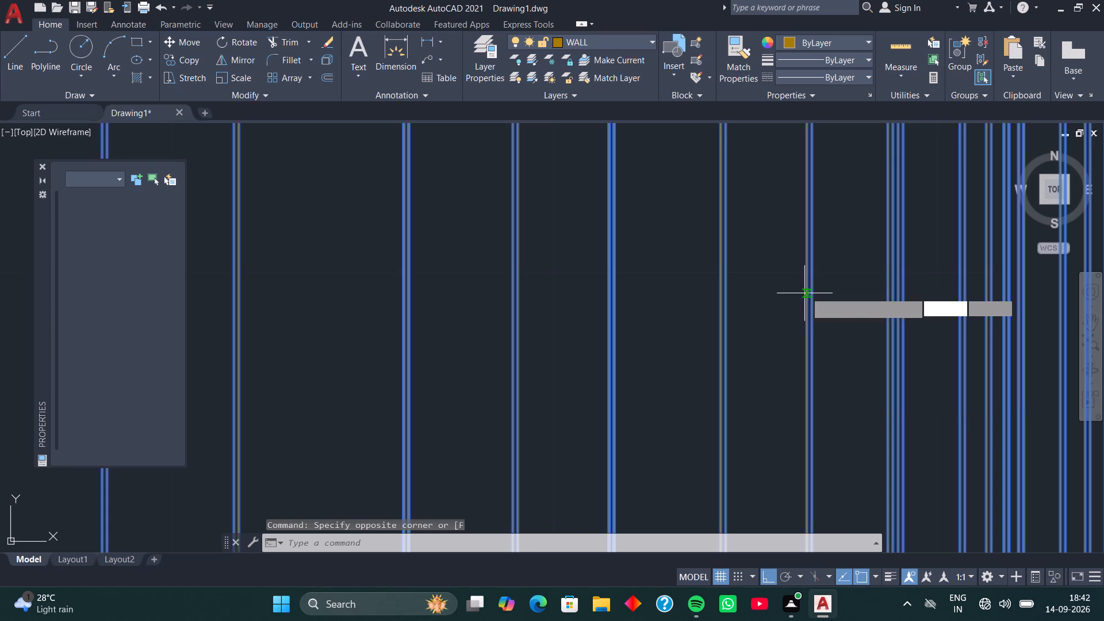
{"action": "left_click", "coordinate": [879, 287]}
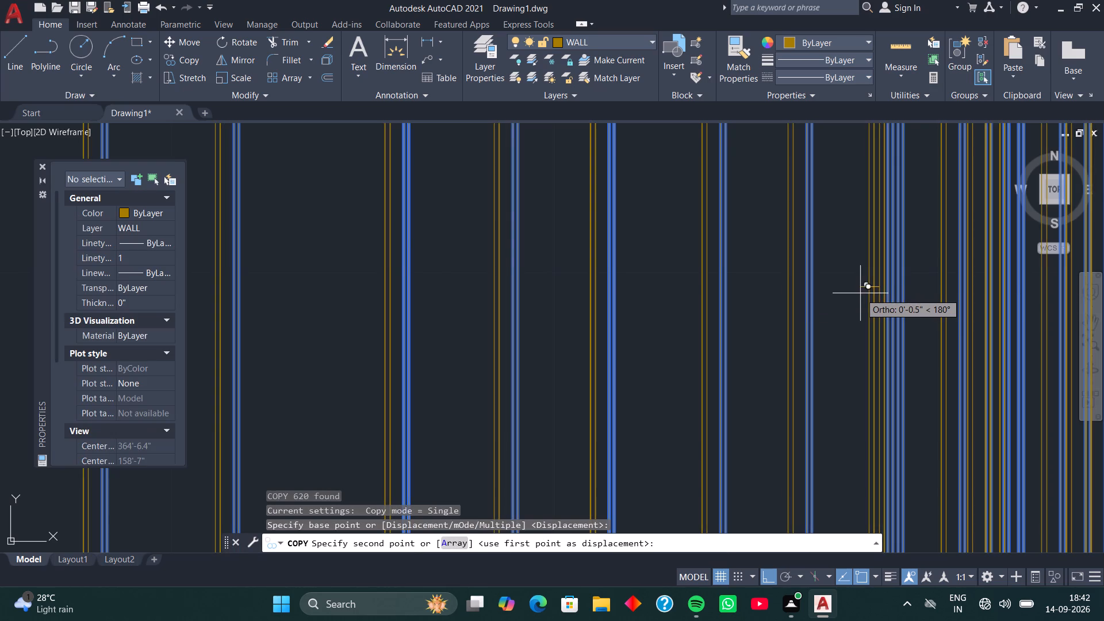
{"action": "scroll", "coordinate": [860, 293], "scroll_direction": "up", "scroll_amount": 4}
{"action": "left_click", "coordinate": [860, 293]}
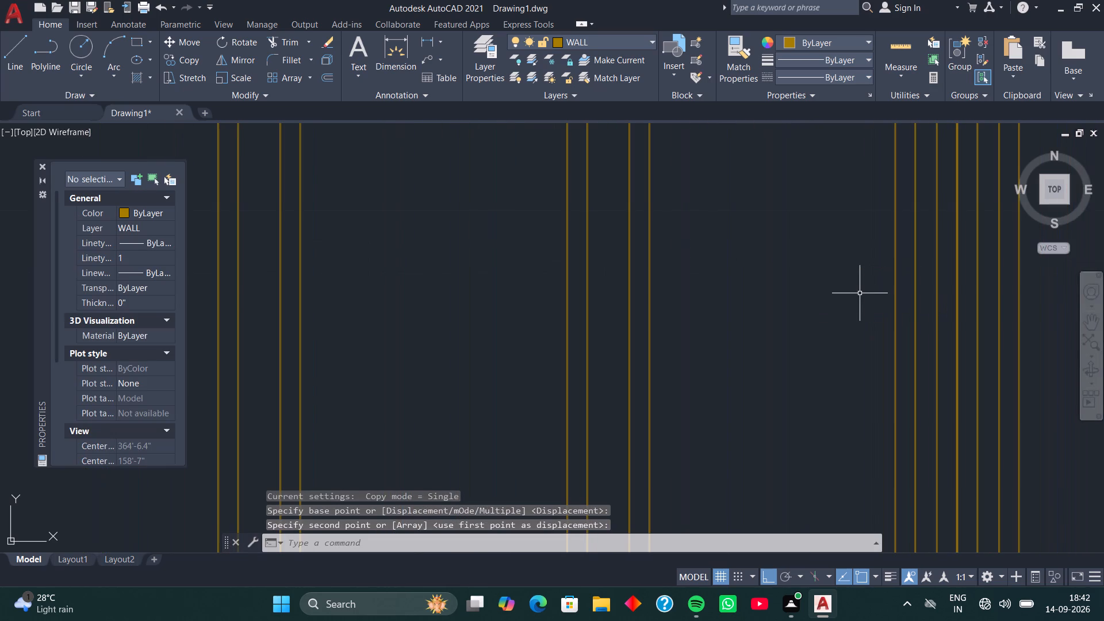
Copy the whole dense band of vertical WALL-layer rays a very small distance to the left, keeping the originals.
{"action": "scroll", "coordinate": [860, 293], "scroll_direction": "down", "scroll_amount": 9}
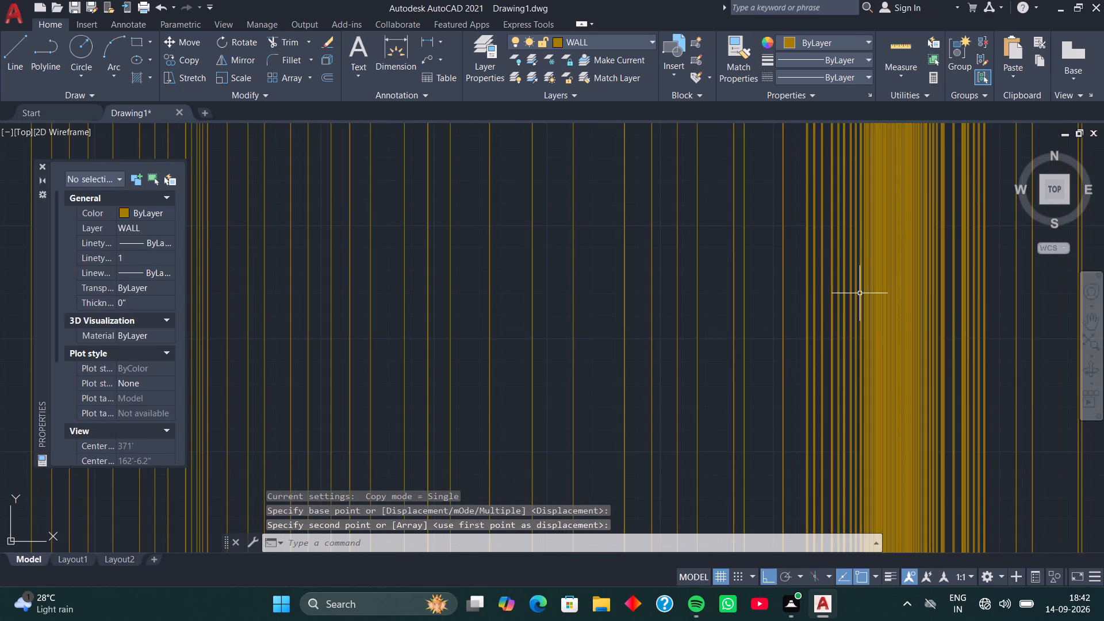
{"action": "scroll", "coordinate": [860, 293], "scroll_direction": "down", "scroll_amount": 1}
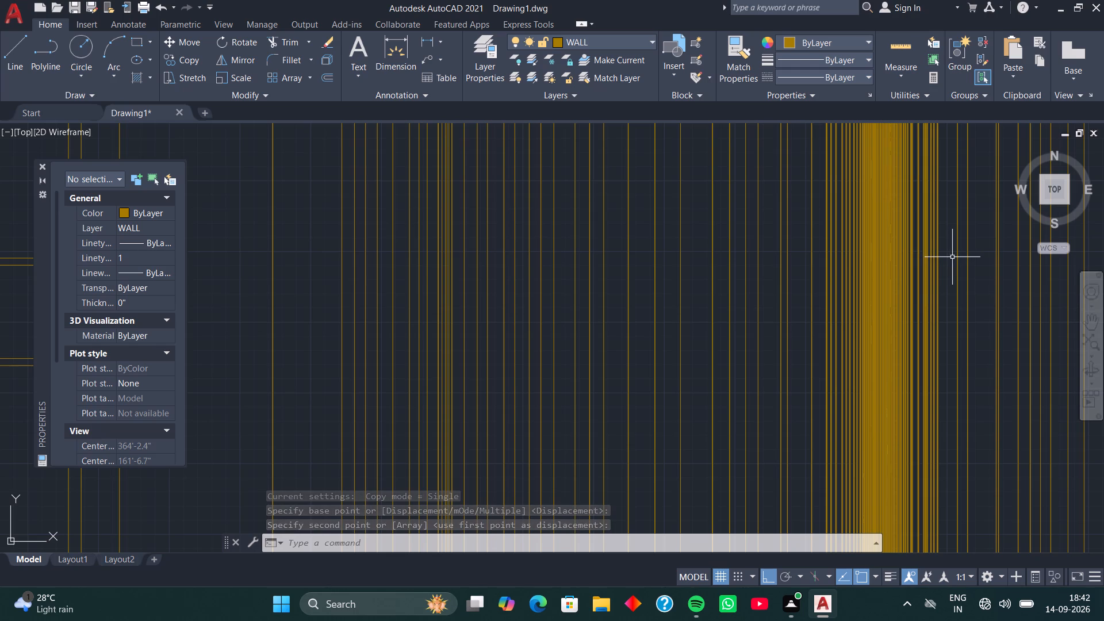
{"action": "left_click", "coordinate": [952, 257]}
{"action": "left_click", "coordinate": [823, 285]}
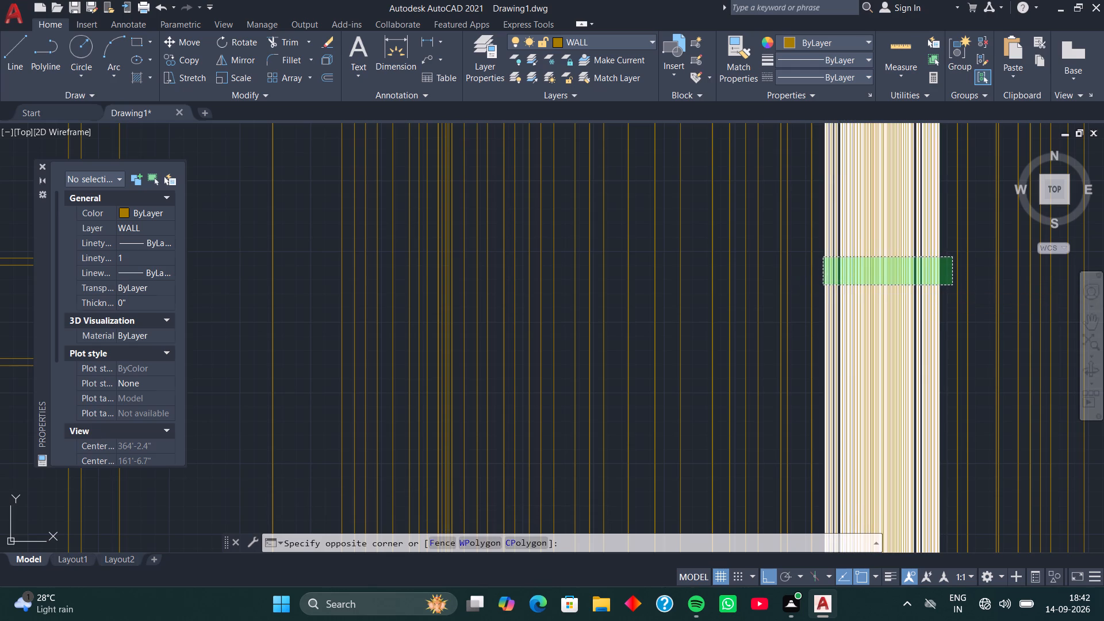
{"action": "scroll", "coordinate": [880, 290], "scroll_direction": "up", "scroll_amount": 8}
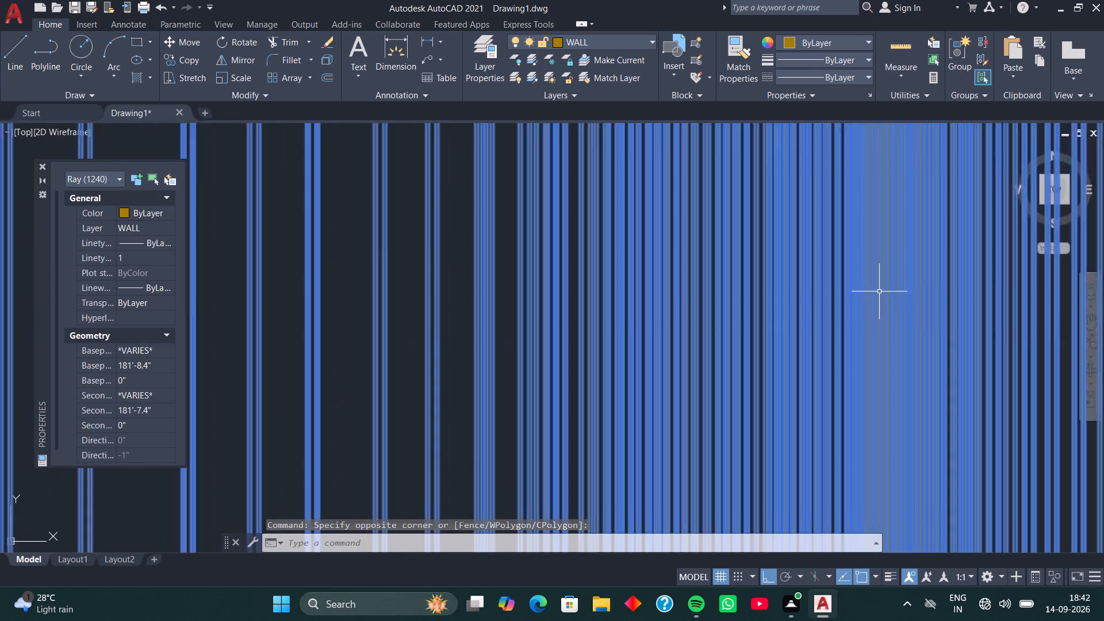
{"action": "scroll", "coordinate": [879, 292], "scroll_direction": "up", "scroll_amount": 9}
{"action": "scroll", "coordinate": [795, 289], "scroll_direction": "up", "scroll_amount": 4}
{"action": "scroll", "coordinate": [727, 298], "scroll_direction": "up", "scroll_amount": 1}
{"action": "middle_click_drag", "start_coordinate": [727, 298], "coordinate": [931, 276]}
{"action": "middle_click_drag", "start_coordinate": [825, 279], "coordinate": [867, 274]}
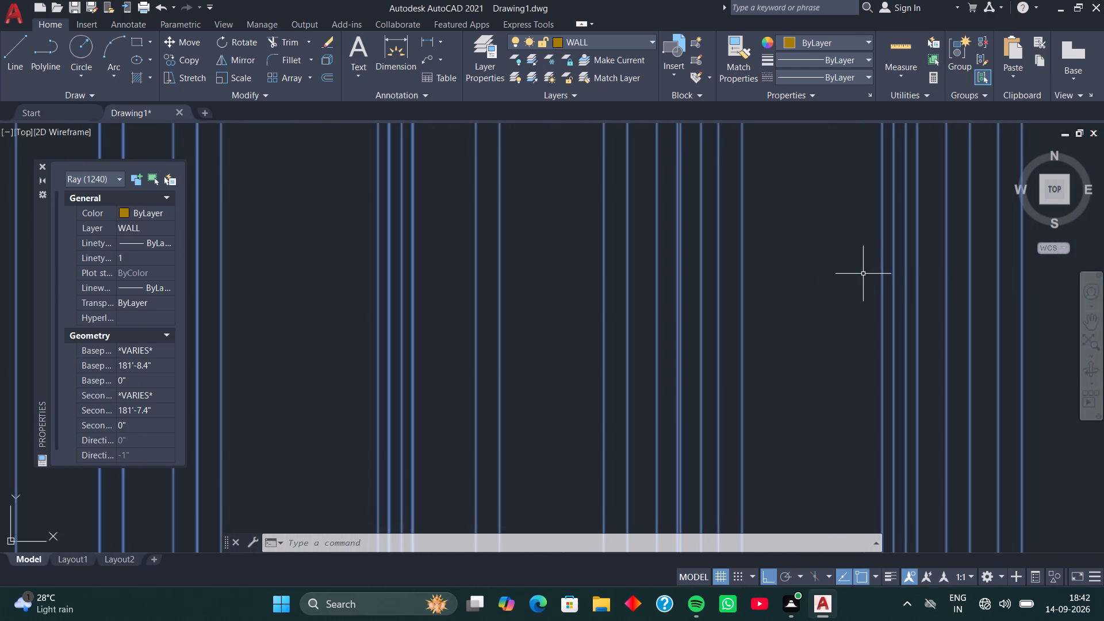
{"action": "key", "text": "c"}
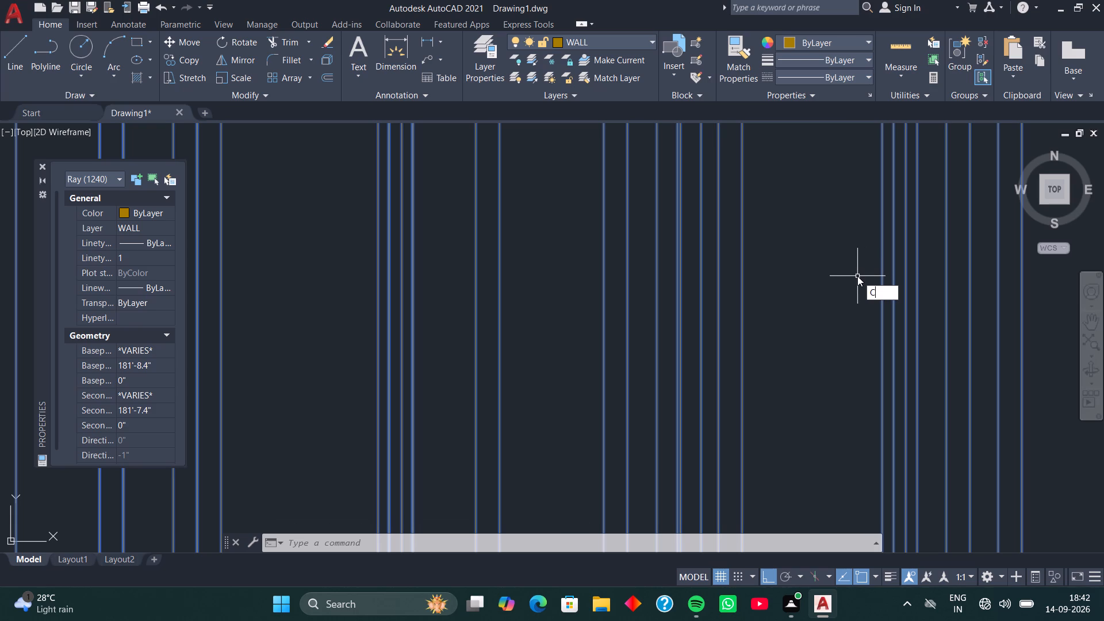
{"action": "key", "text": "o"}
{"action": "key", "text": "space"}
{"action": "left_click", "coordinate": [858, 275]}
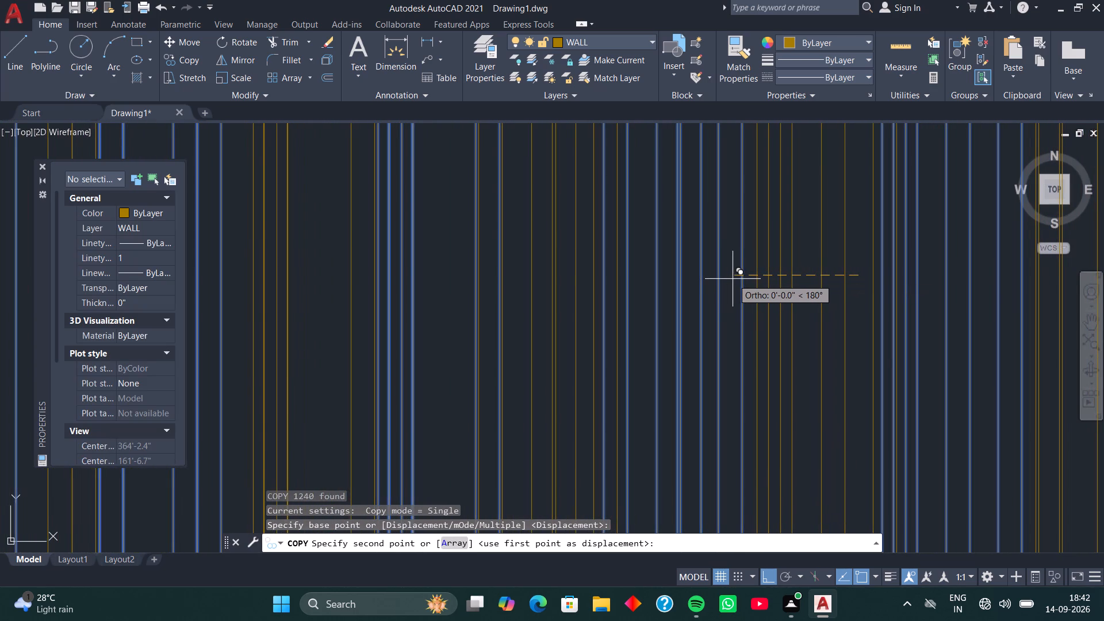
{"action": "left_click", "coordinate": [733, 279]}
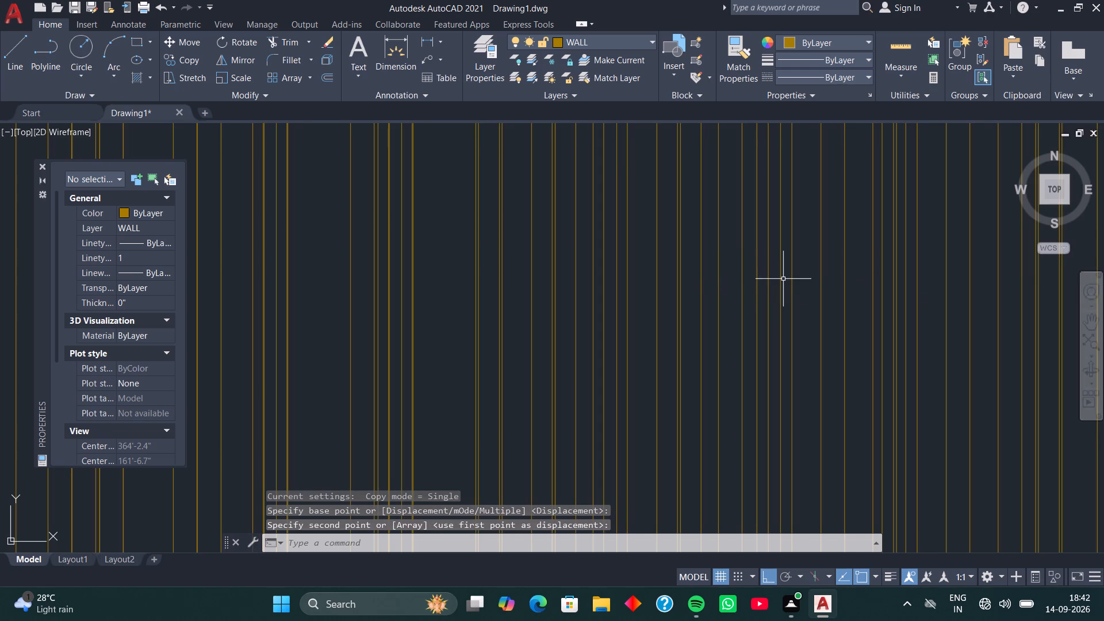
Erase the two overlapping vertical rays standing just outside the left edge of the large ray layout.
{"action": "scroll", "coordinate": [783, 279], "scroll_direction": "down", "scroll_amount": 4}
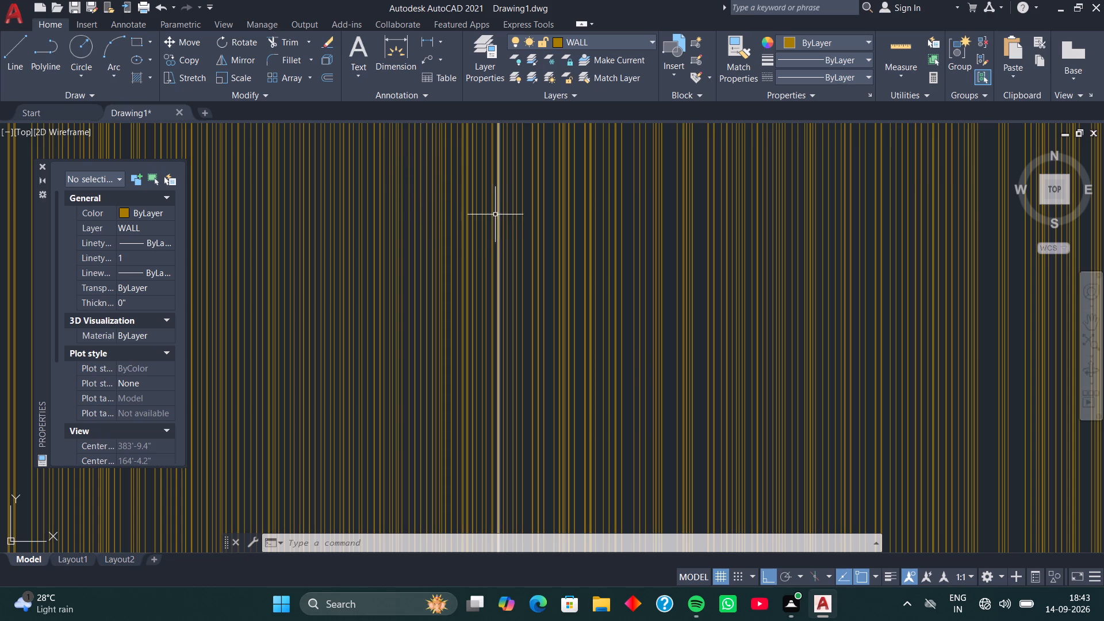
{"action": "scroll", "coordinate": [500, 231], "scroll_direction": "down", "scroll_amount": 6}
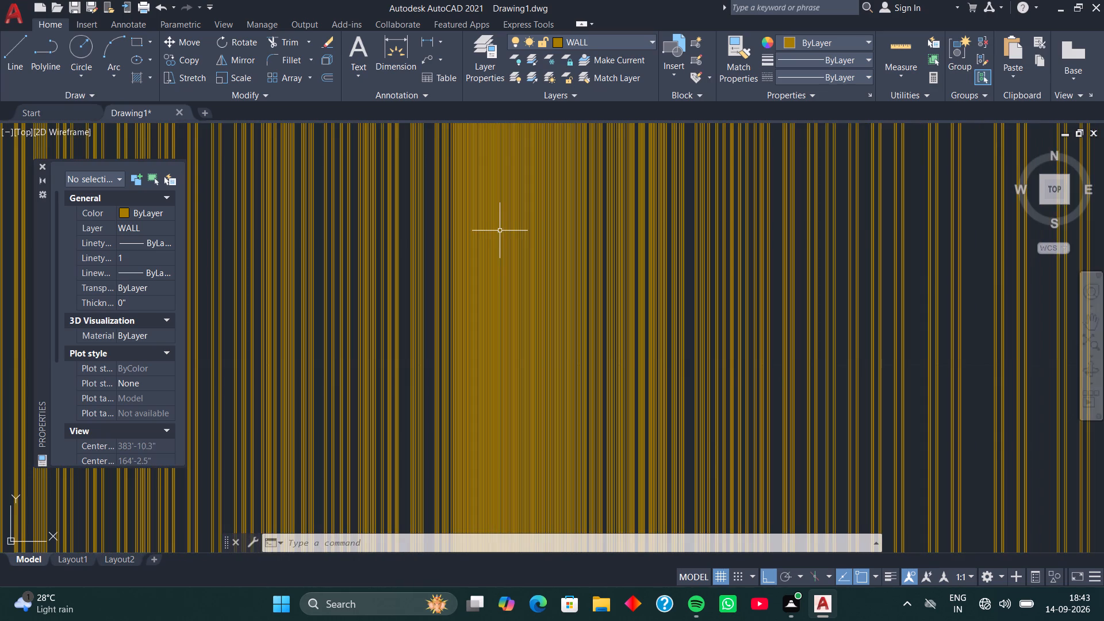
{"action": "scroll", "coordinate": [499, 230], "scroll_direction": "down", "scroll_amount": 8}
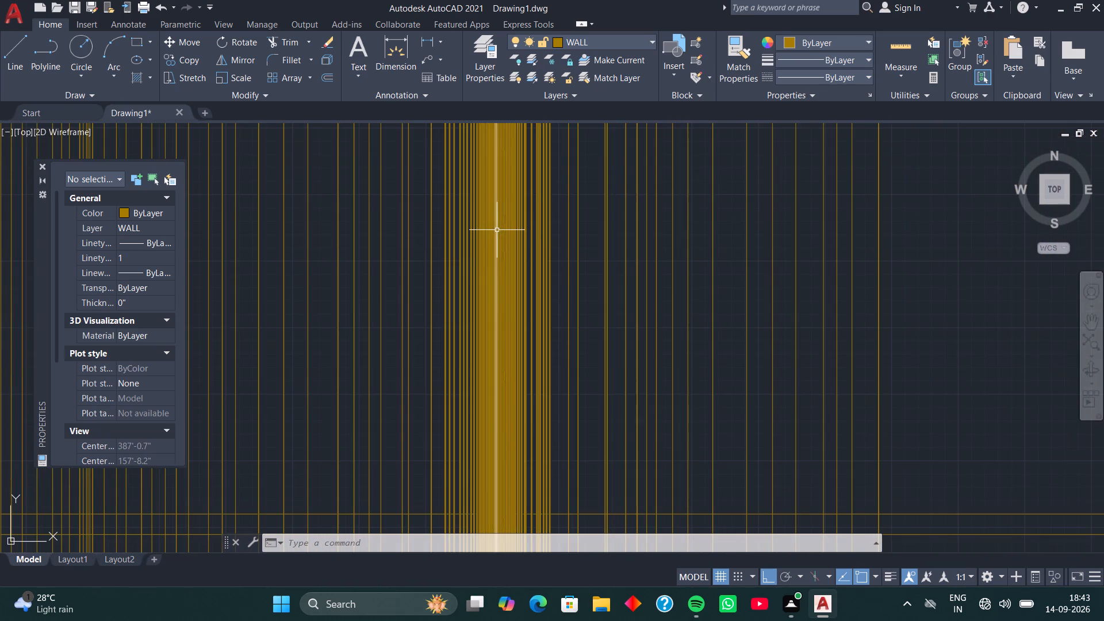
{"action": "scroll", "coordinate": [497, 230], "scroll_direction": "down", "scroll_amount": 3}
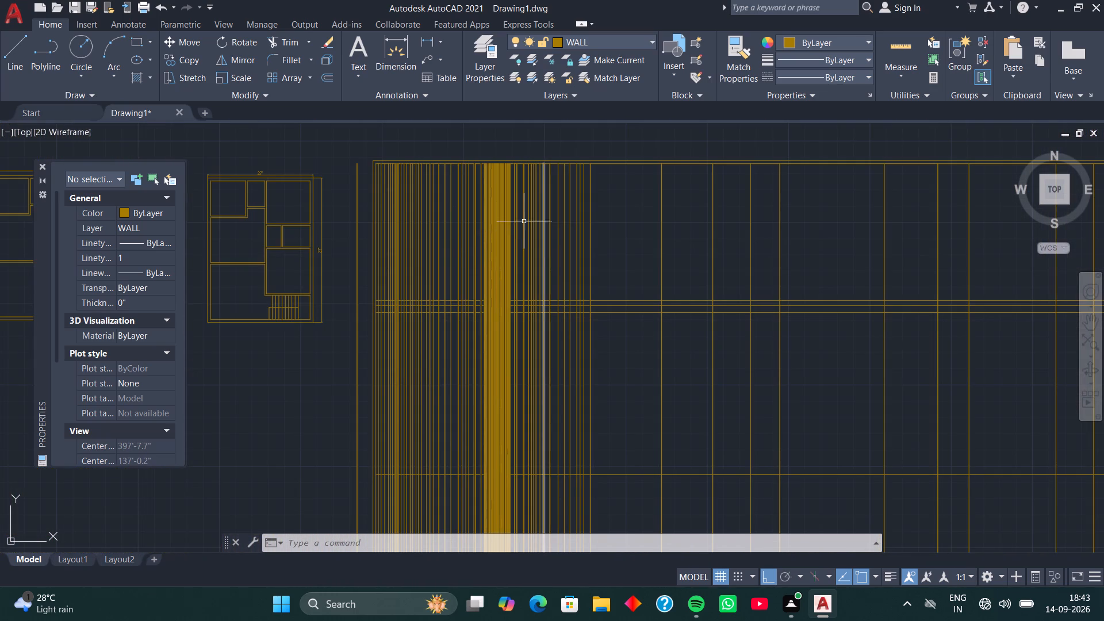
{"action": "left_click", "coordinate": [369, 189]}
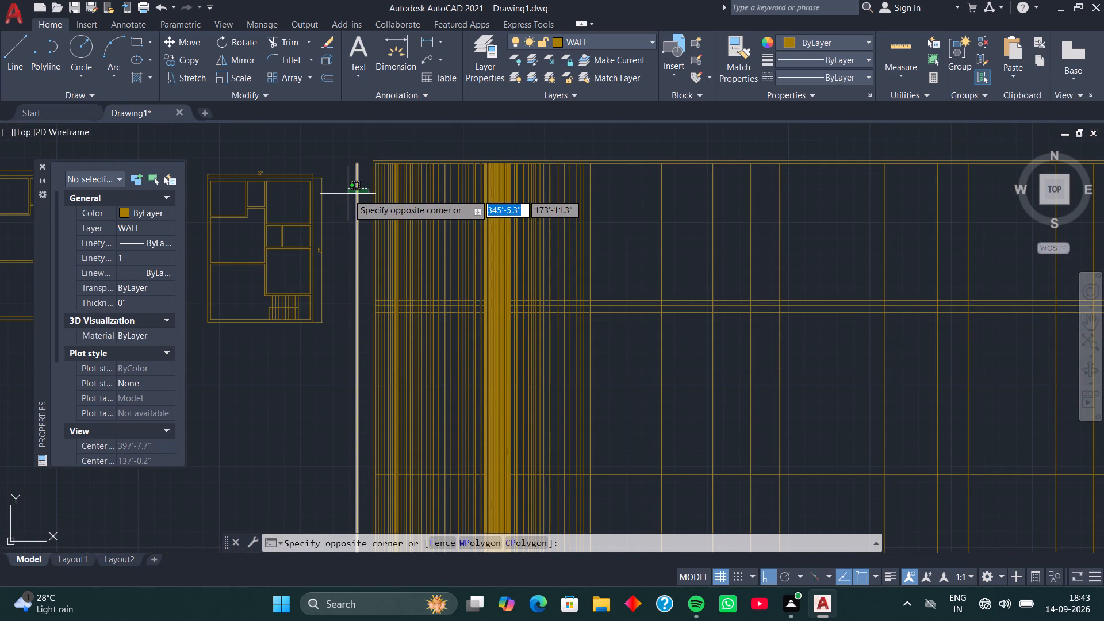
{"action": "left_click", "coordinate": [348, 194]}
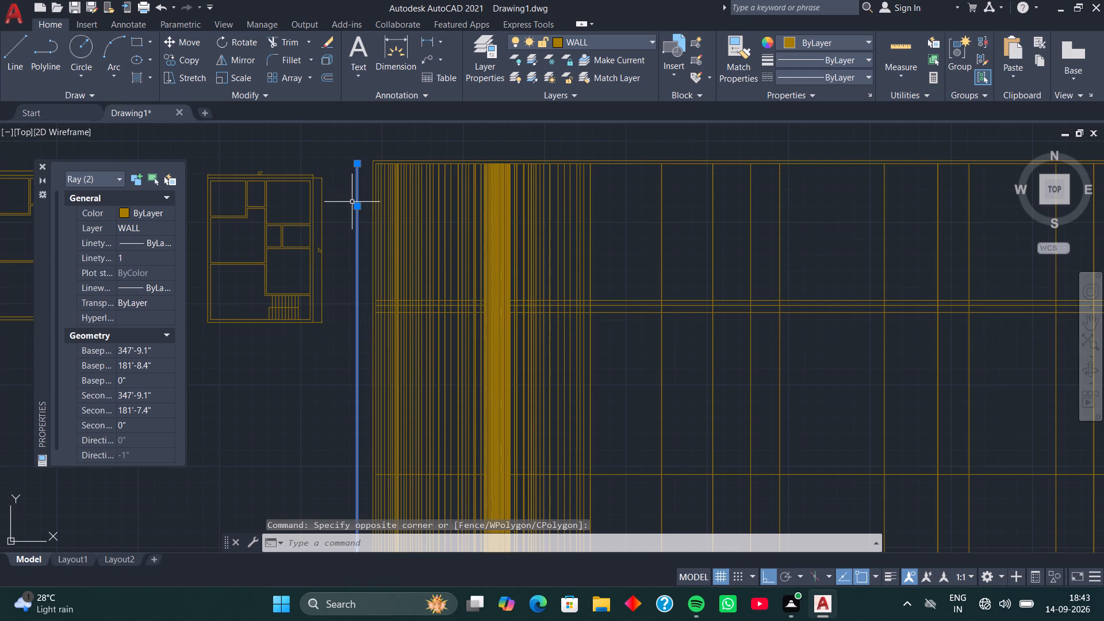
{"action": "key", "text": "Delete"}
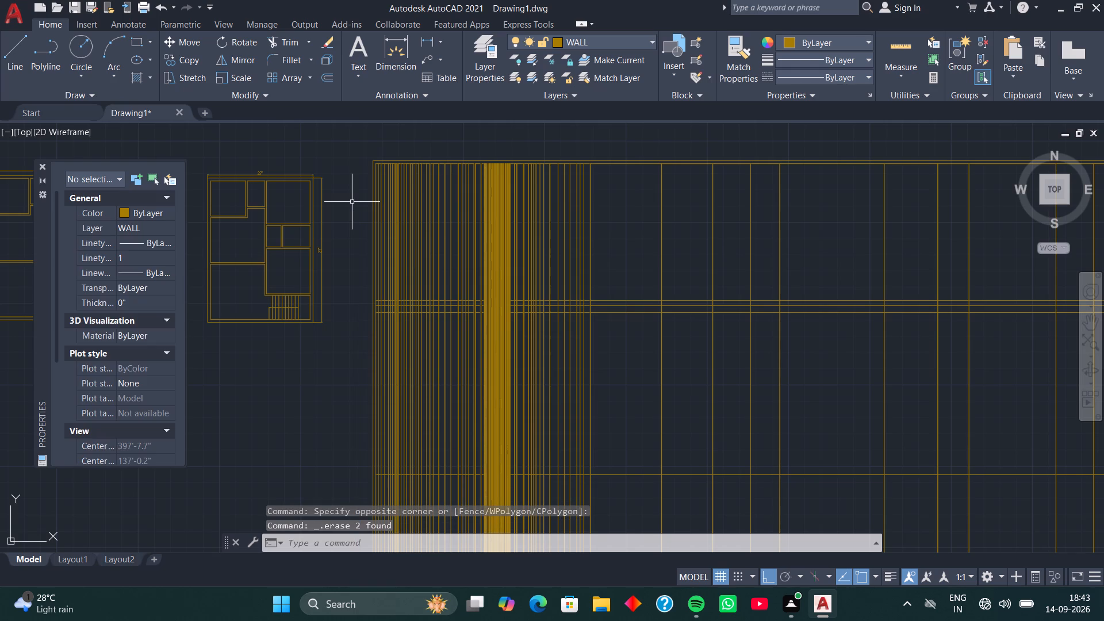
Erase the two horizontal top rays, the outer left vertical ray and the seven leftmost inner vertical rays at the layout's top-left corner.
{"action": "scroll", "coordinate": [393, 213], "scroll_direction": "up", "scroll_amount": 3}
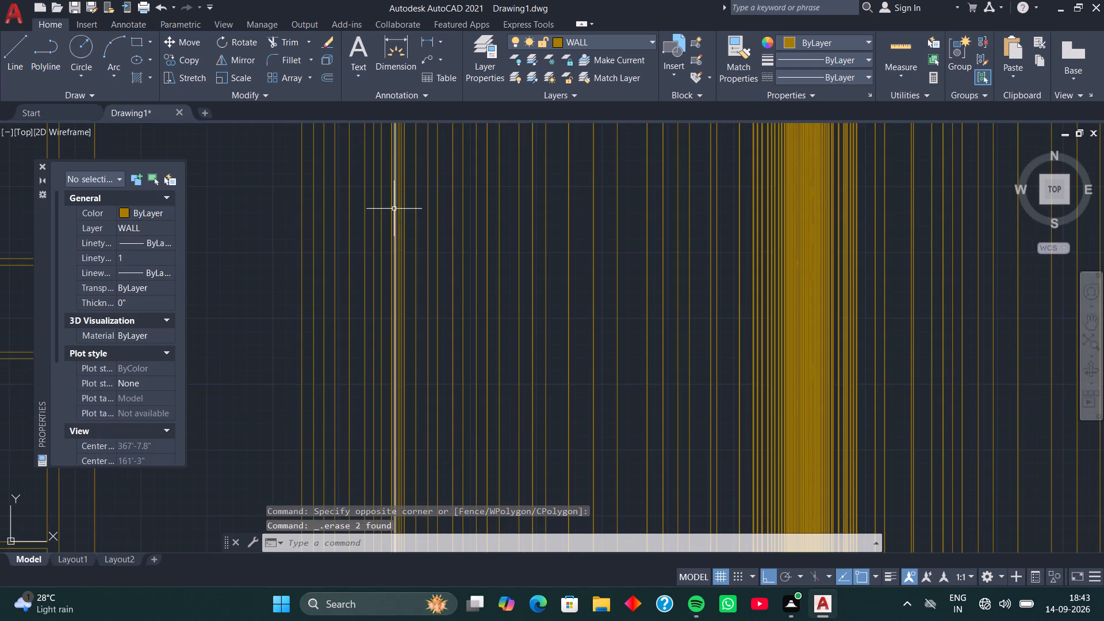
{"action": "middle_click_drag", "start_coordinate": [328, 176], "coordinate": [402, 305]}
{"action": "middle_click_drag", "start_coordinate": [387, 210], "coordinate": [369, 290]}
{"action": "scroll", "coordinate": [372, 253], "scroll_direction": "up", "scroll_amount": 5}
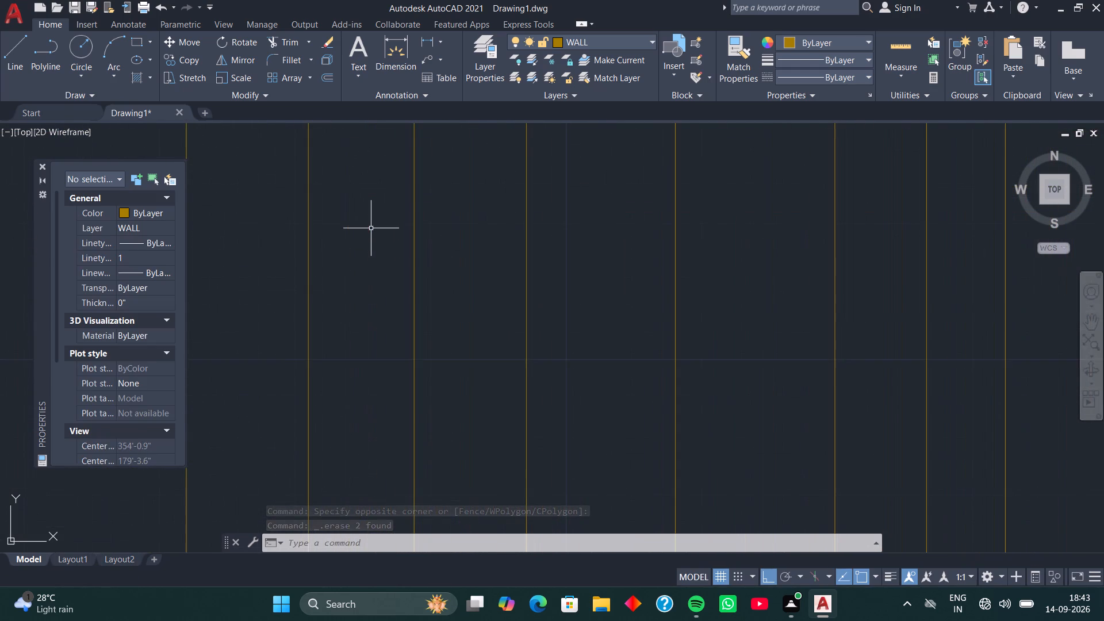
{"action": "middle_click_drag", "start_coordinate": [371, 228], "coordinate": [396, 402]}
{"action": "middle_click_drag", "start_coordinate": [346, 232], "coordinate": [363, 396]}
{"action": "scroll", "coordinate": [317, 294], "scroll_direction": "down", "scroll_amount": 1}
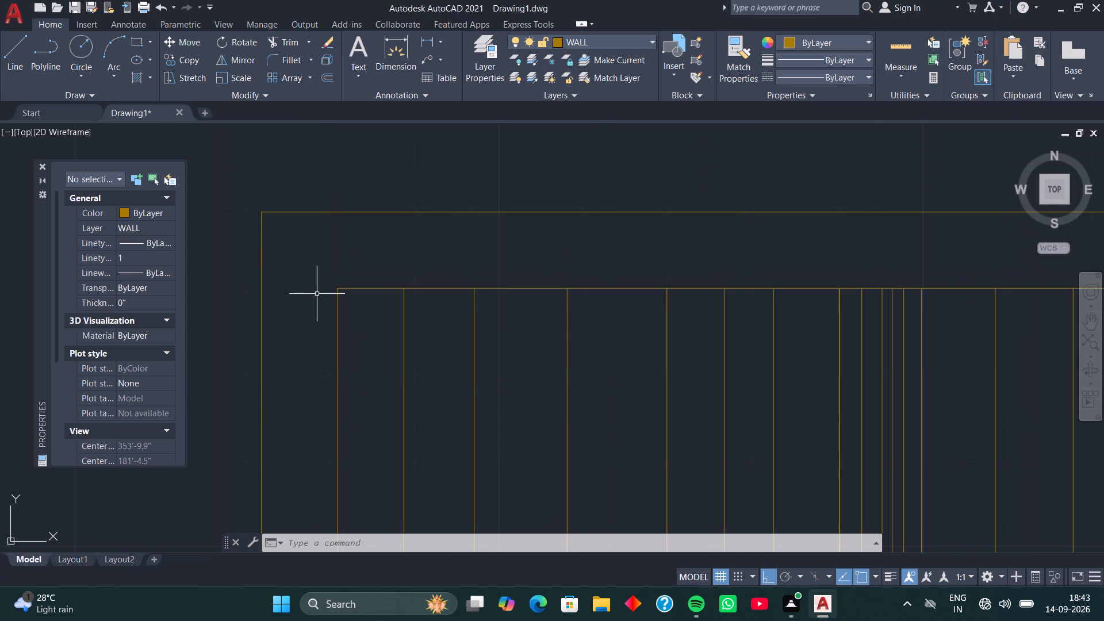
{"action": "left_click", "coordinate": [239, 187]}
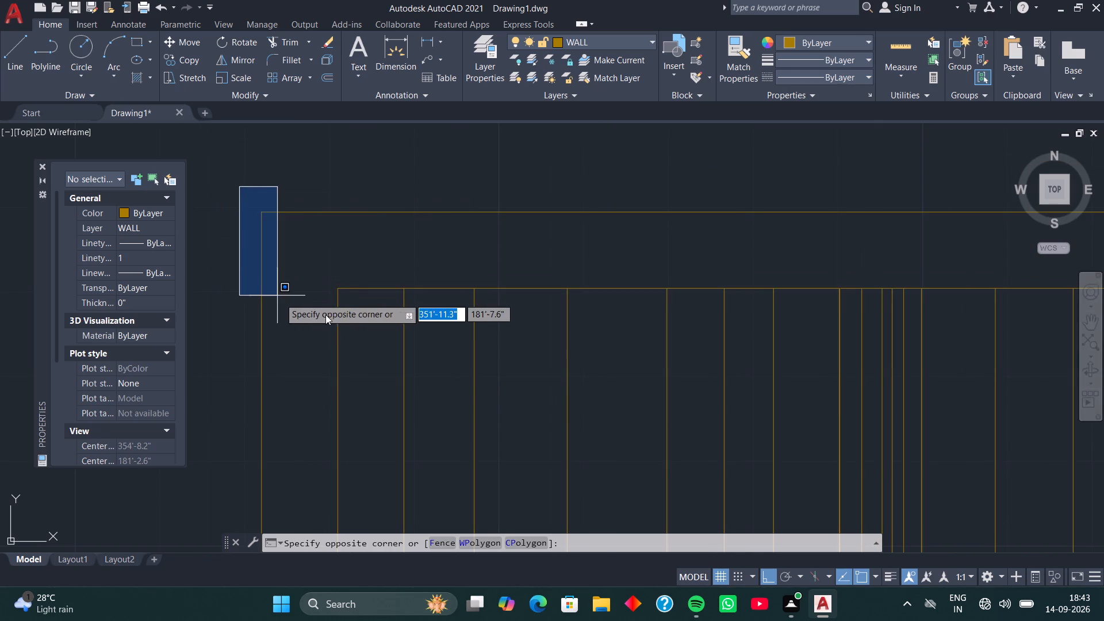
{"action": "left_click", "coordinate": [368, 328]}
{"action": "left_click_drag", "start_coordinate": [316, 256], "coordinate": [319, 266]}
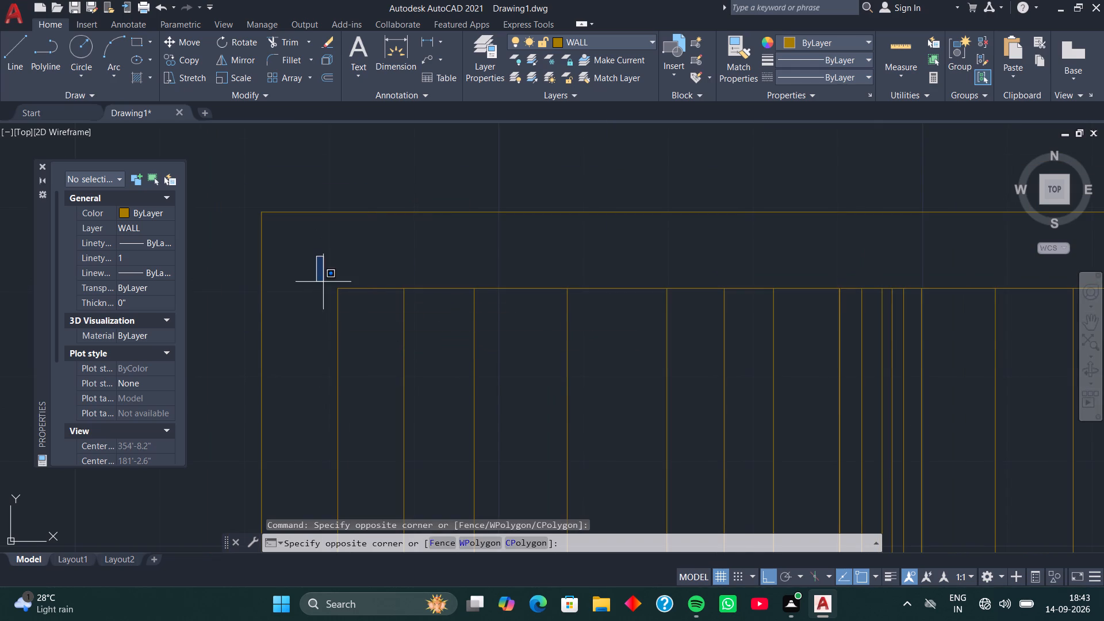
{"action": "left_click", "coordinate": [777, 317]}
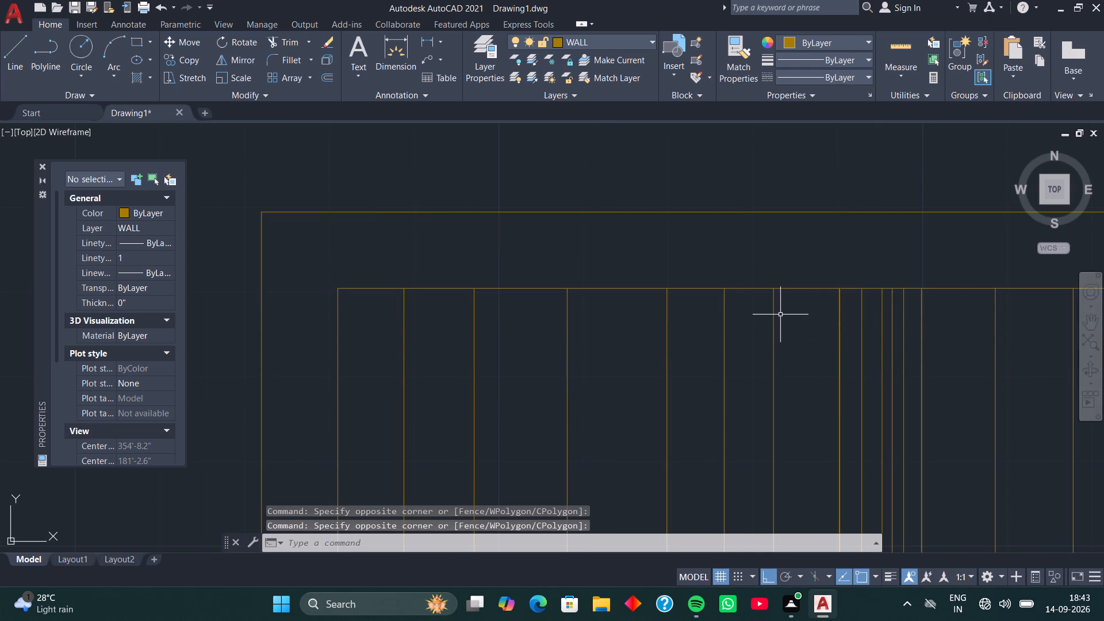
{"action": "left_click", "coordinate": [789, 273]}
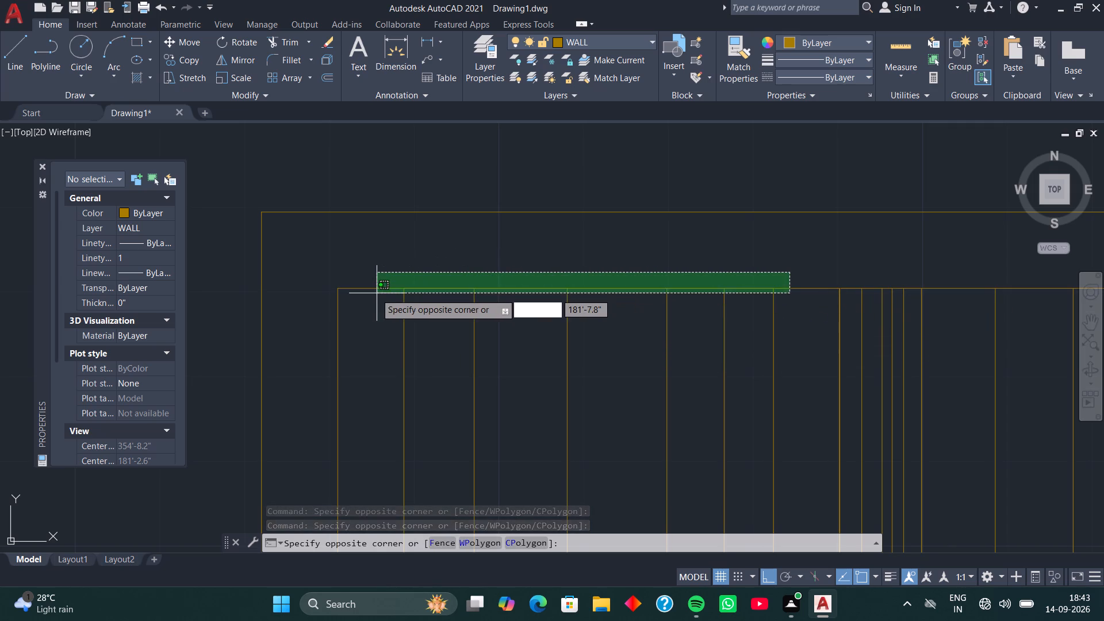
{"action": "left_click", "coordinate": [301, 289]}
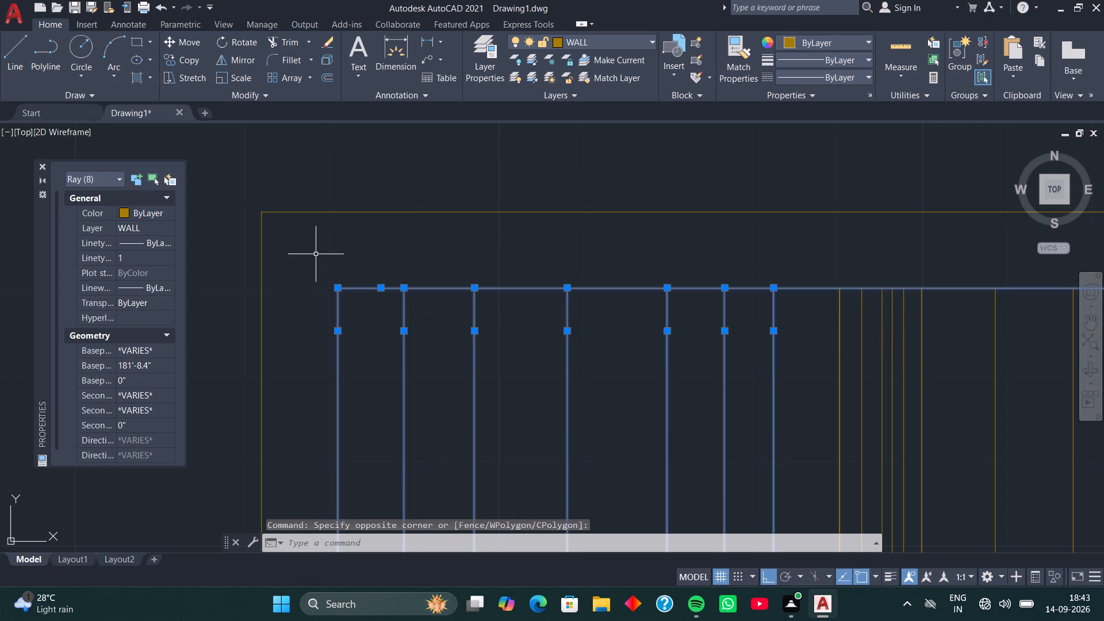
{"action": "left_click", "coordinate": [337, 178]}
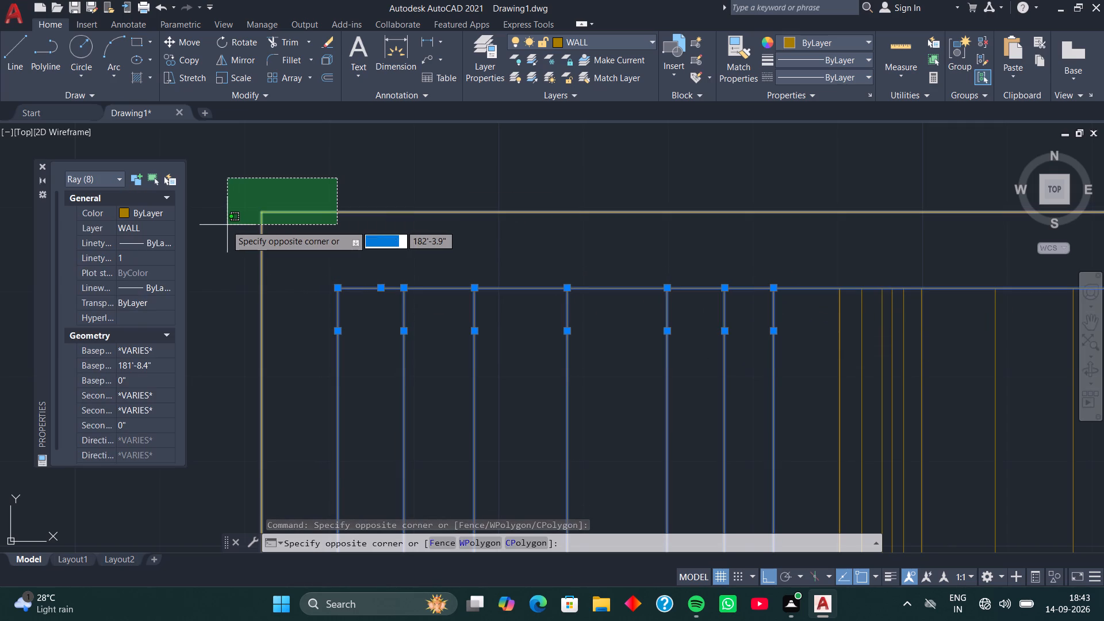
{"action": "left_click", "coordinate": [281, 209]}
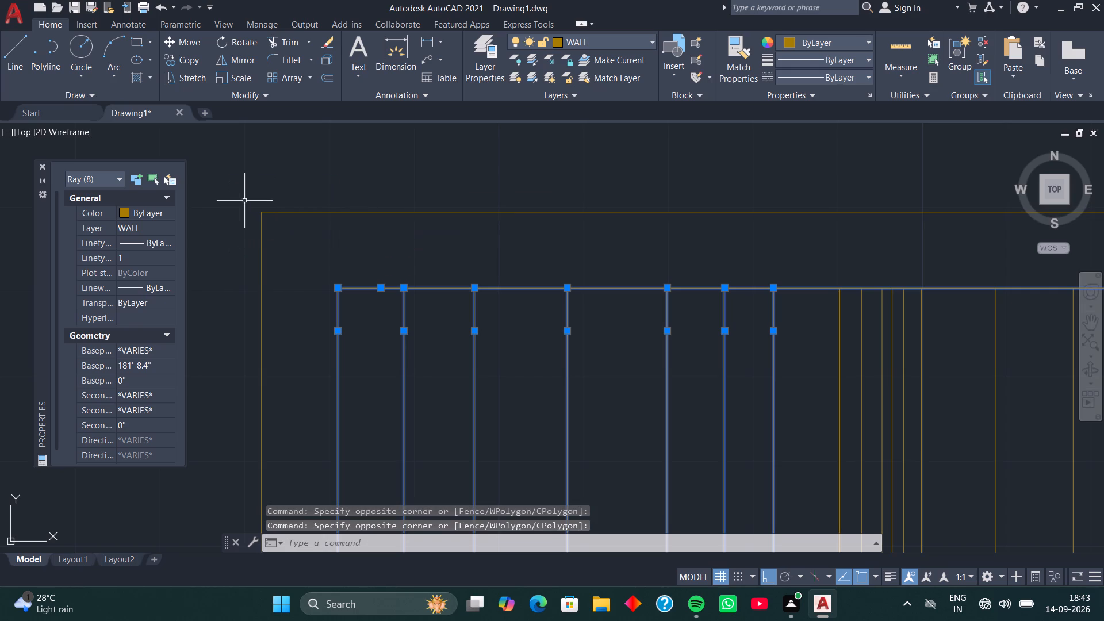
{"action": "left_click", "coordinate": [241, 199]}
{"action": "left_click", "coordinate": [290, 236]}
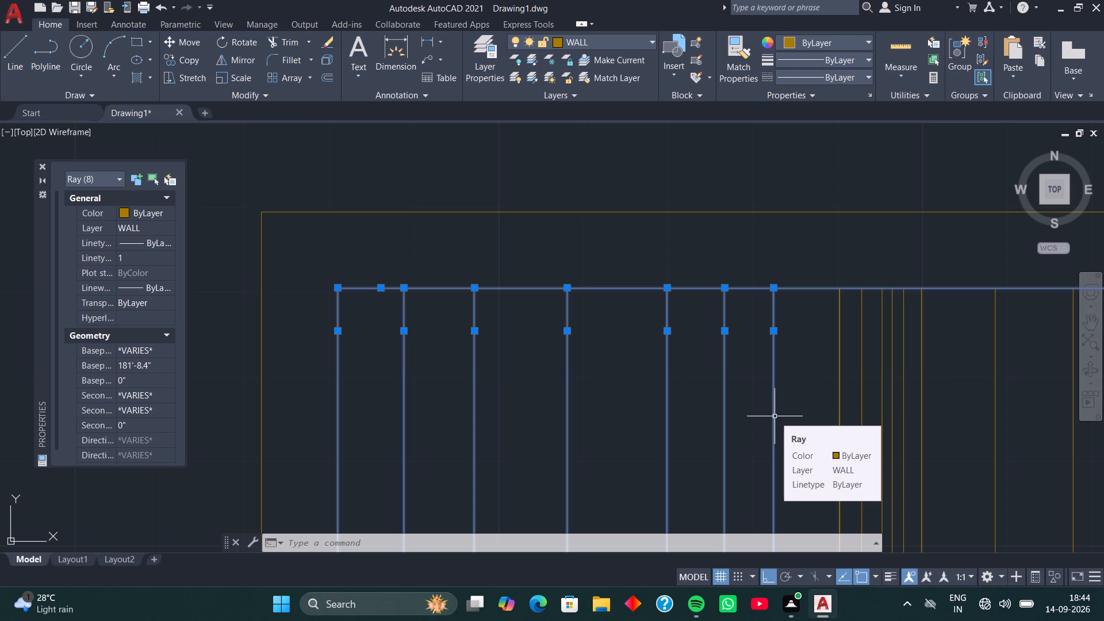
{"action": "left_click", "coordinate": [630, 289]}
{"action": "left_click_drag", "start_coordinate": [629, 278], "coordinate": [607, 305]}
{"action": "left_click", "coordinate": [589, 320]}
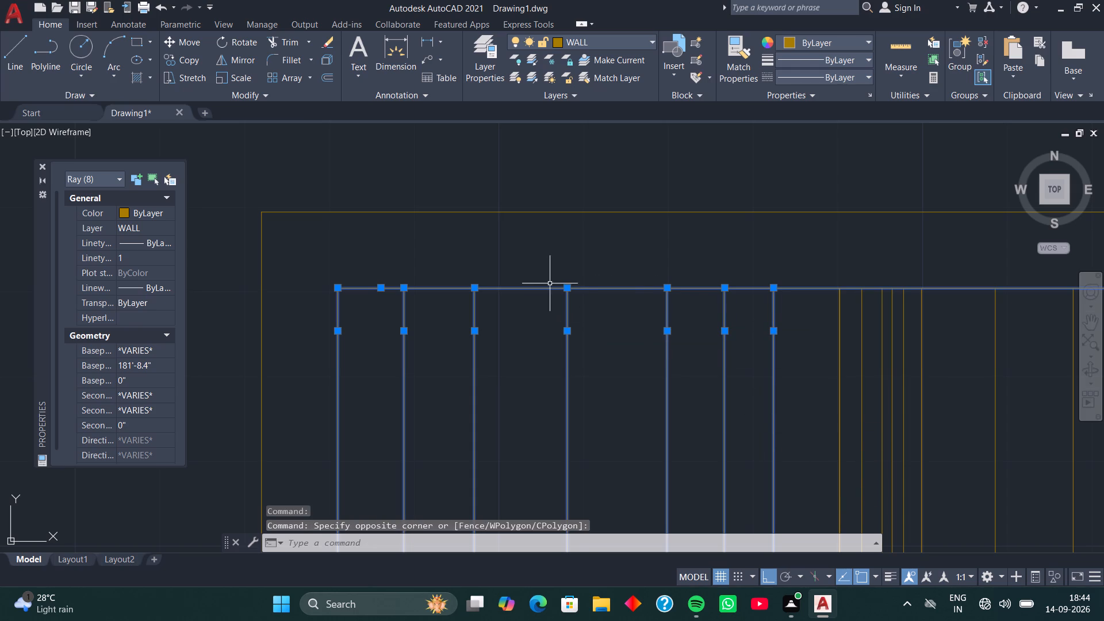
{"action": "left_click", "coordinate": [518, 183]}
{"action": "left_click", "coordinate": [492, 218]}
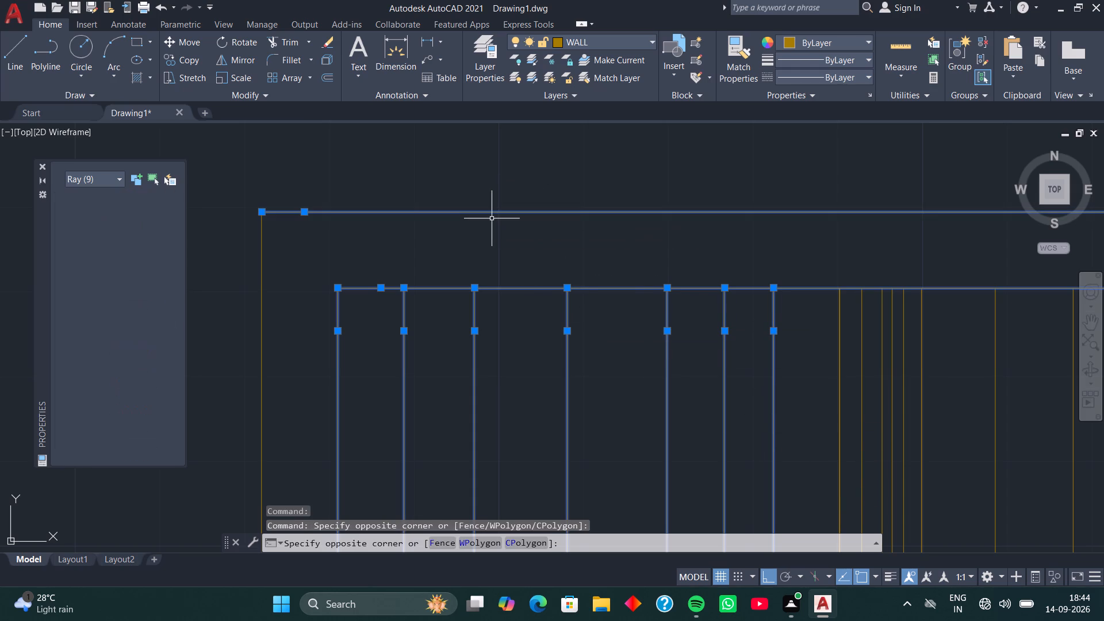
{"action": "left_click_drag", "start_coordinate": [352, 253], "coordinate": [346, 258]}
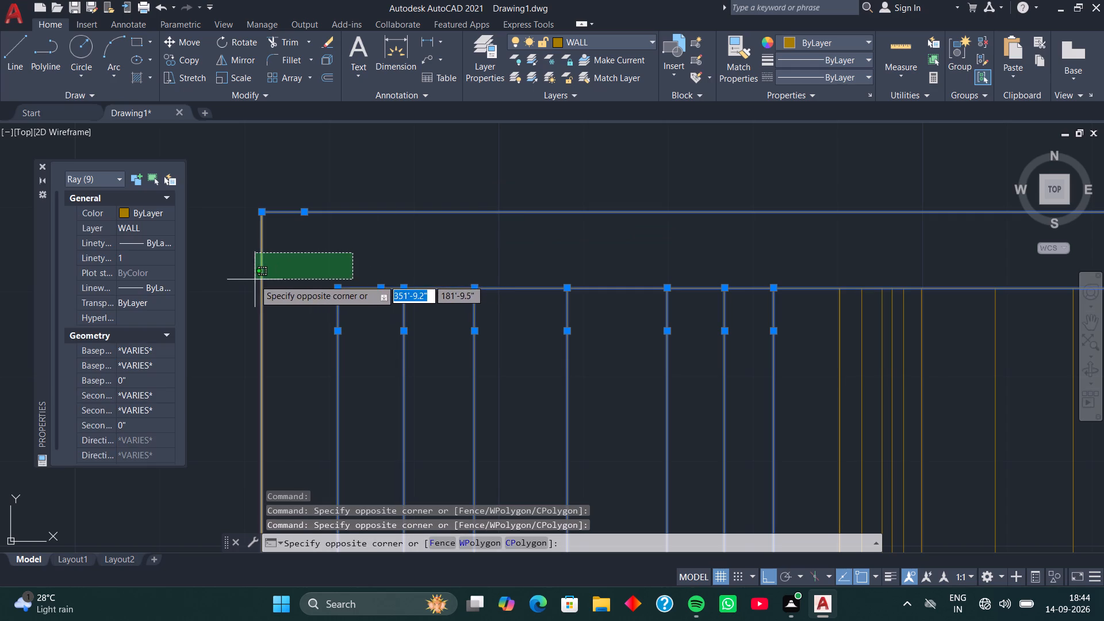
{"action": "left_click", "coordinate": [254, 279]}
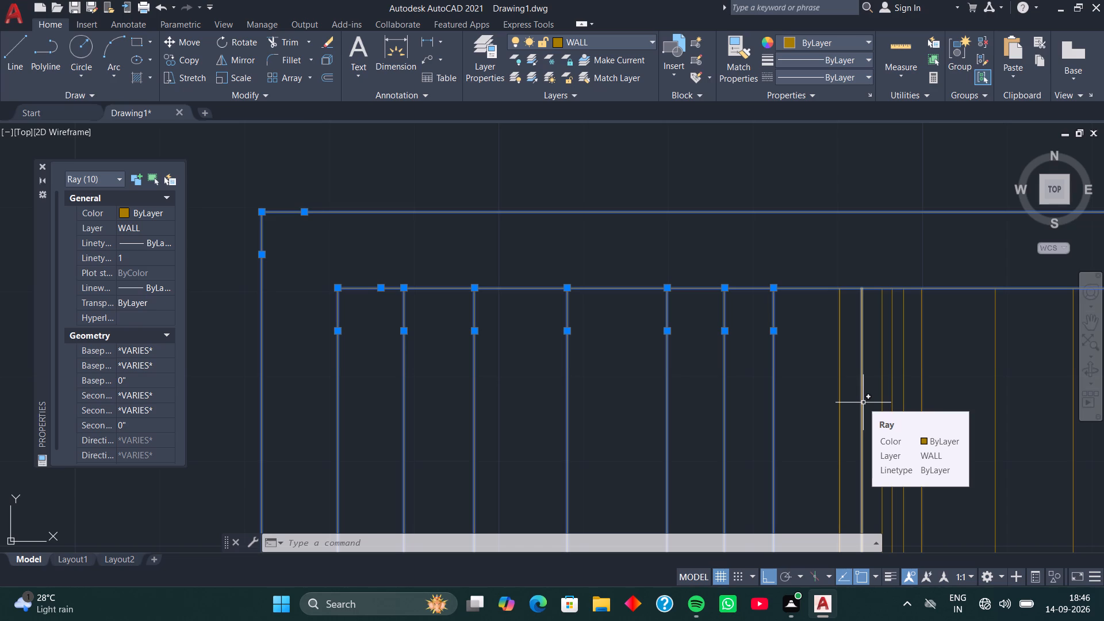
{"action": "key", "text": "Delete"}
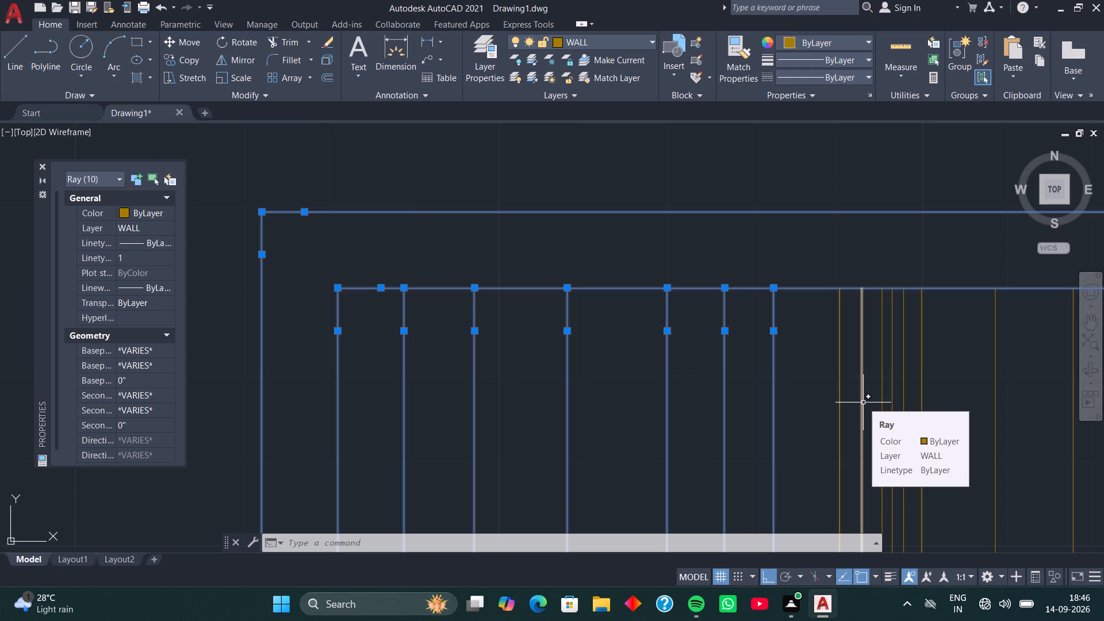
{"action": "right_click", "coordinate": [863, 402]}
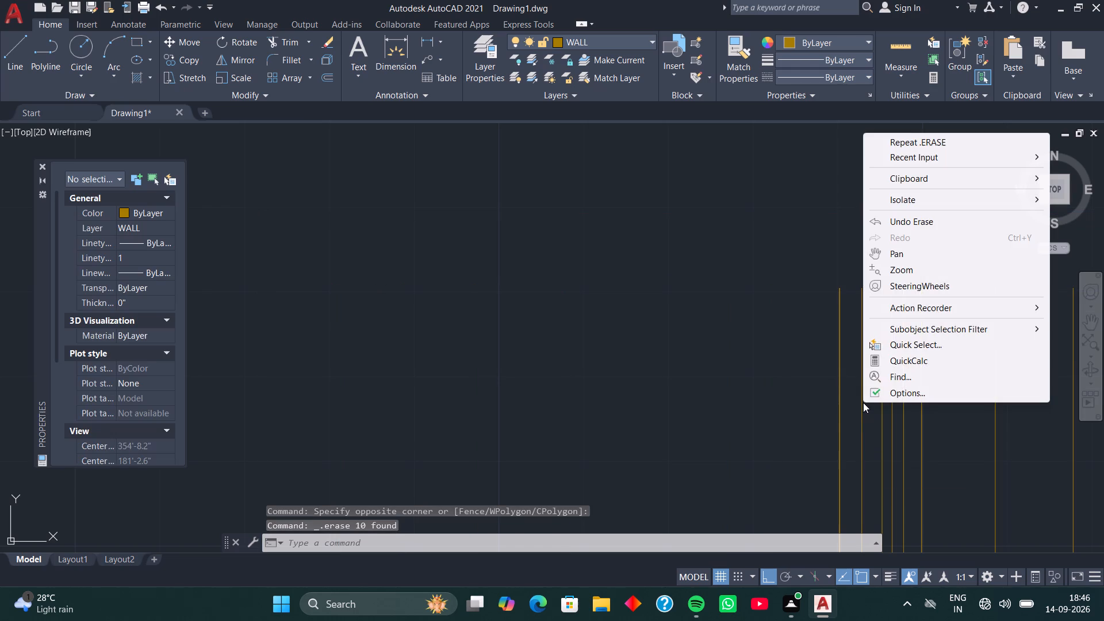
{"action": "left_click", "coordinate": [798, 390]}
Erase the dense band of vertical WALL-layer rays in the middle of the ray layout.
{"action": "scroll", "coordinate": [808, 373], "scroll_direction": "down", "scroll_amount": 2}
{"action": "left_click", "coordinate": [780, 354]}
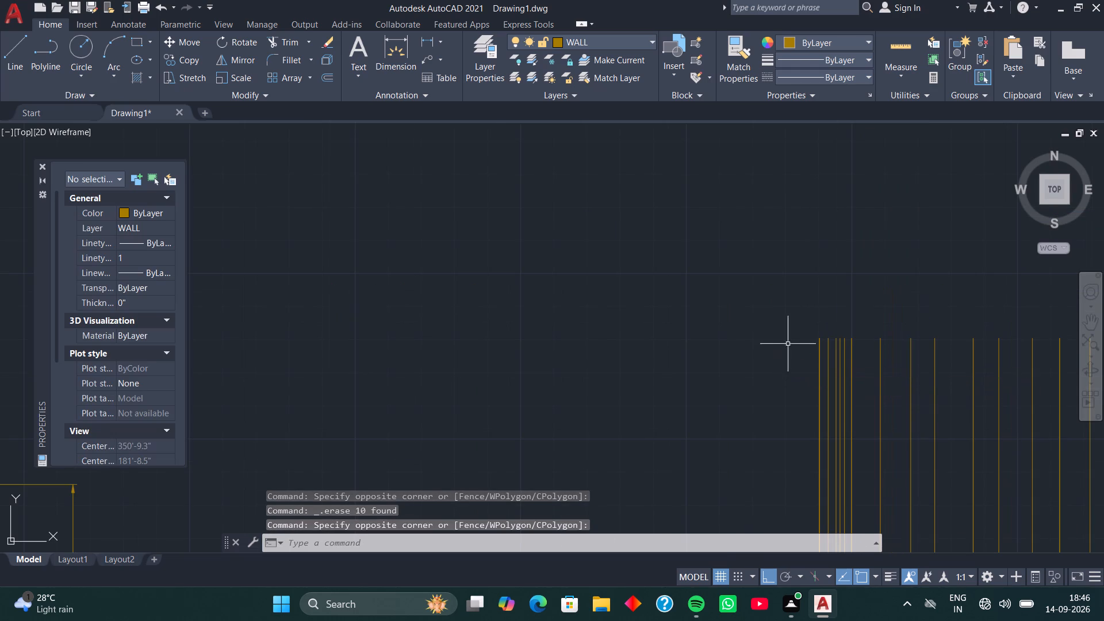
{"action": "scroll", "coordinate": [792, 338], "scroll_direction": "down", "scroll_amount": 1}
{"action": "middle_click_drag", "start_coordinate": [788, 341], "coordinate": [516, 389]}
{"action": "left_click_drag", "start_coordinate": [477, 331], "coordinate": [478, 339]}
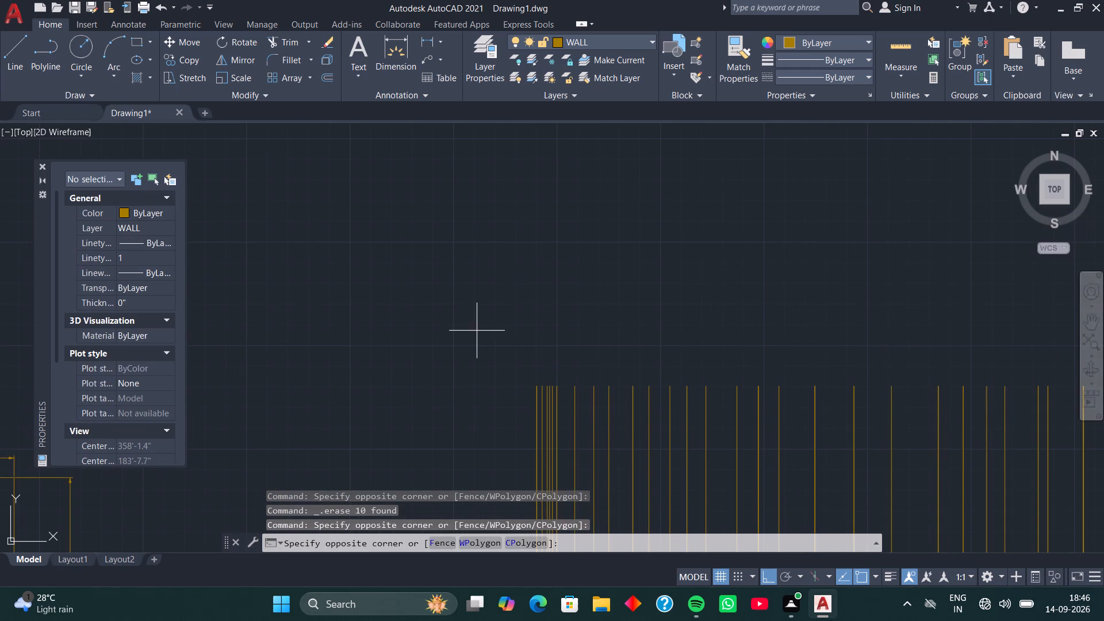
{"action": "left_click", "coordinate": [938, 427]}
{"action": "scroll", "coordinate": [939, 426], "scroll_direction": "down", "scroll_amount": 2}
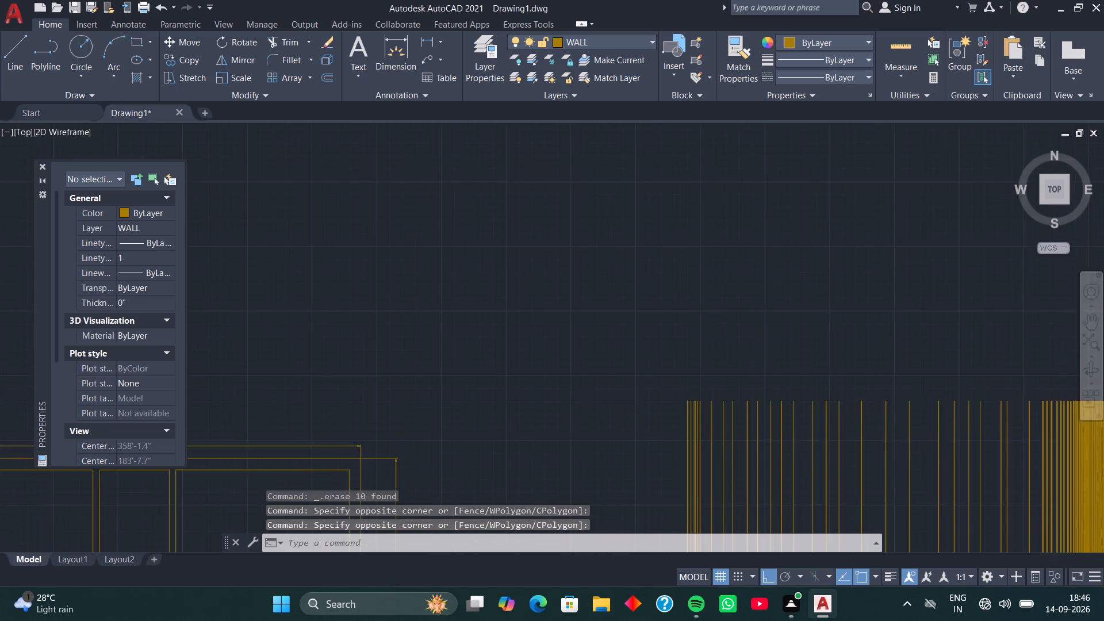
{"action": "scroll", "coordinate": [939, 426], "scroll_direction": "down", "scroll_amount": 2}
{"action": "middle_click_drag", "start_coordinate": [939, 425], "coordinate": [543, 317]}
{"action": "scroll", "coordinate": [911, 388], "scroll_direction": "down", "scroll_amount": 1}
{"action": "scroll", "coordinate": [622, 355], "scroll_direction": "up", "scroll_amount": 4}
{"action": "scroll", "coordinate": [515, 304], "scroll_direction": "up", "scroll_amount": 1}
{"action": "middle_click_drag", "start_coordinate": [515, 304], "coordinate": [688, 351]}
{"action": "middle_click_drag", "start_coordinate": [460, 232], "coordinate": [787, 469]}
{"action": "left_click", "coordinate": [685, 235]}
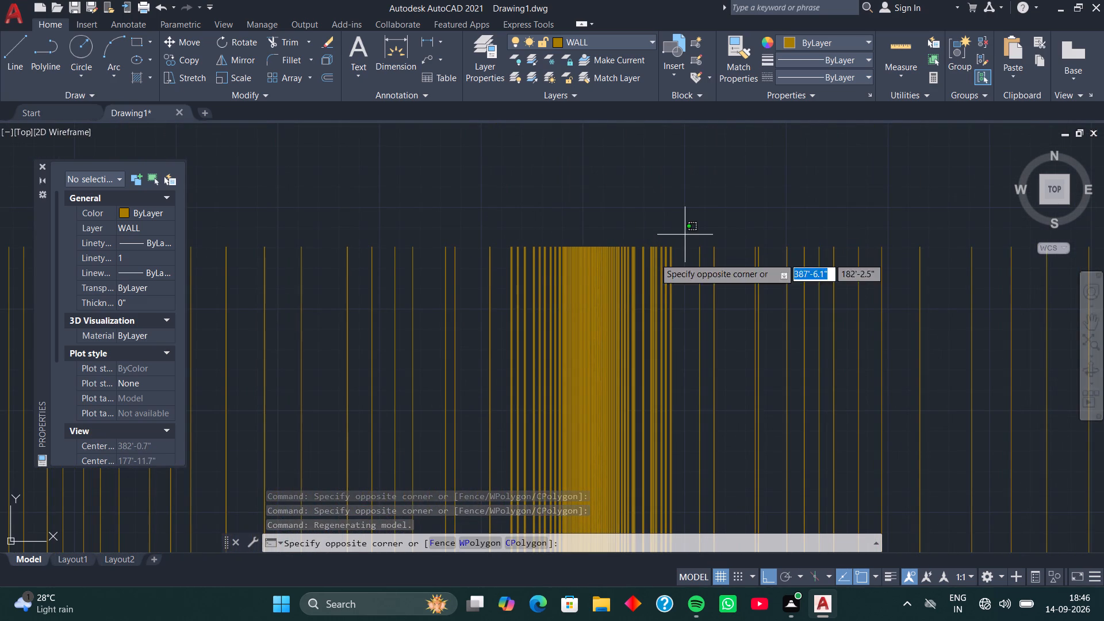
{"action": "left_click", "coordinate": [501, 278]}
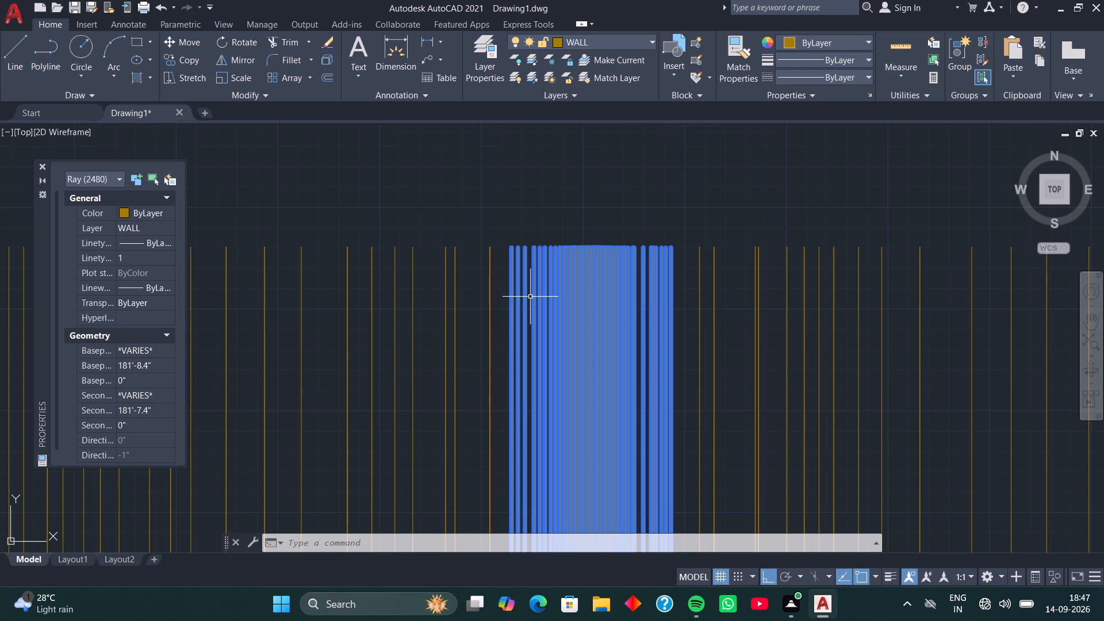
{"action": "key", "text": "Delete"}
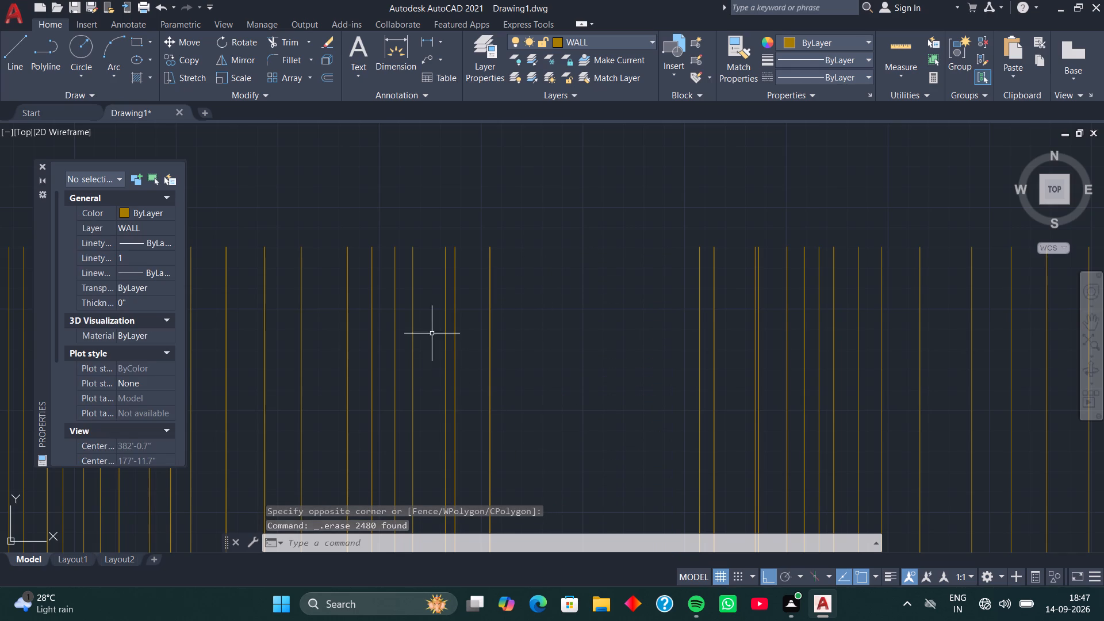
Erase the whole group of vertical rays between the right-hand floor plan and the gap left by the dense band.
{"action": "left_click", "coordinate": [547, 248]}
{"action": "scroll", "coordinate": [499, 302], "scroll_direction": "down", "scroll_amount": 2}
{"action": "middle_click_drag", "start_coordinate": [474, 315], "coordinate": [495, 314]}
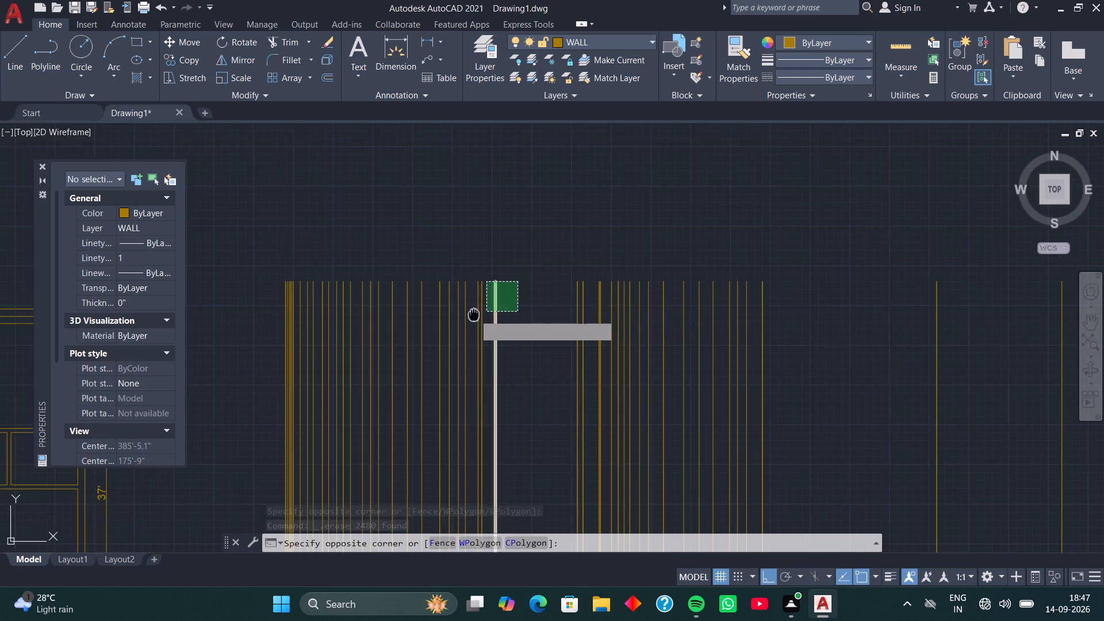
{"action": "middle_click_drag", "start_coordinate": [495, 314], "coordinate": [610, 309]}
{"action": "left_click", "coordinate": [415, 336]}
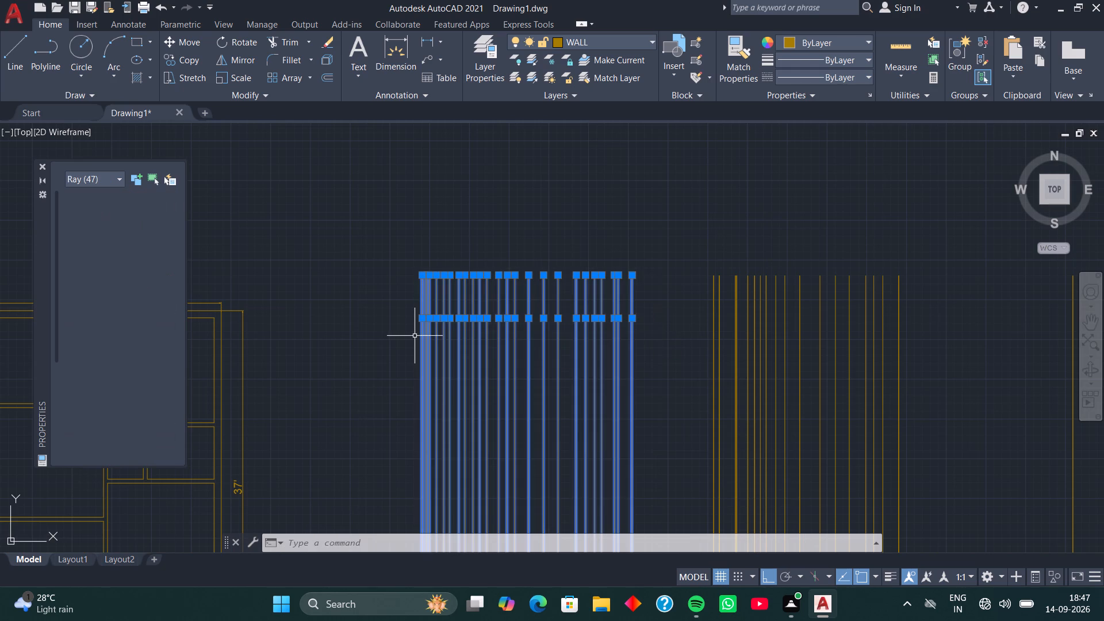
{"action": "key", "text": "Delete"}
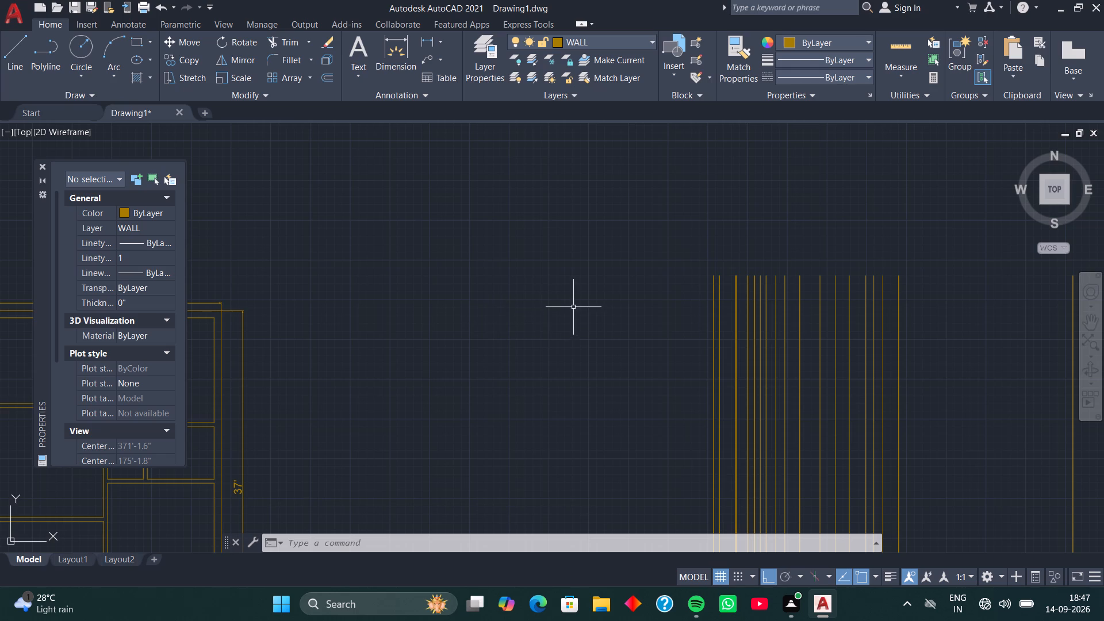
Erase the next group of closely spaced vertical rays, on the far side of the cleared gap.
{"action": "middle_click_drag", "start_coordinate": [668, 260], "coordinate": [526, 274]}
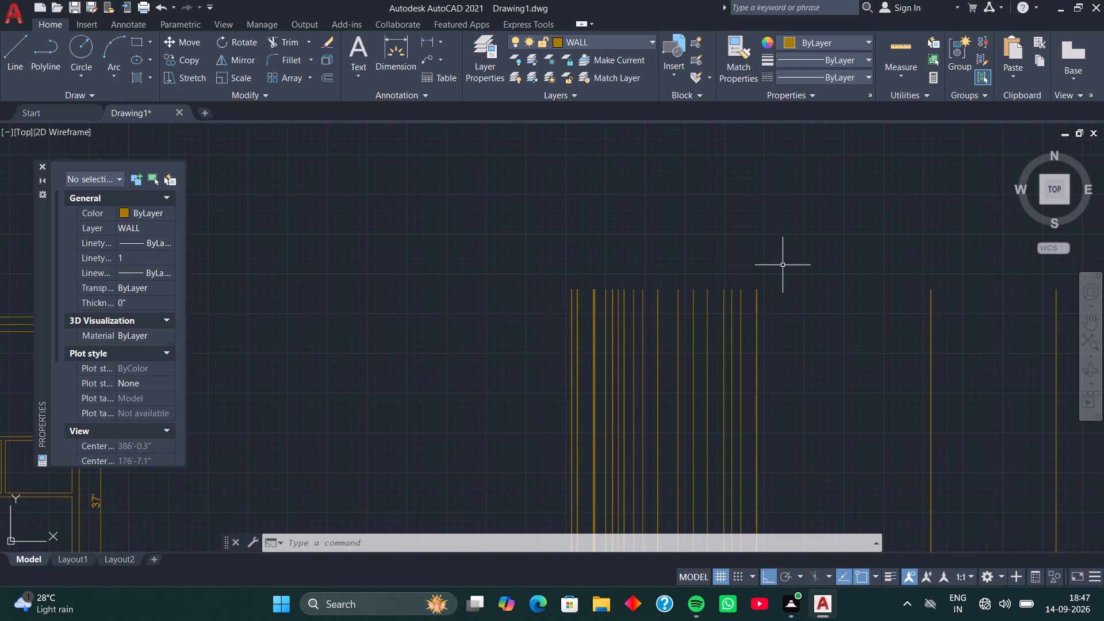
{"action": "left_click", "coordinate": [784, 267]}
{"action": "left_click", "coordinate": [543, 317]}
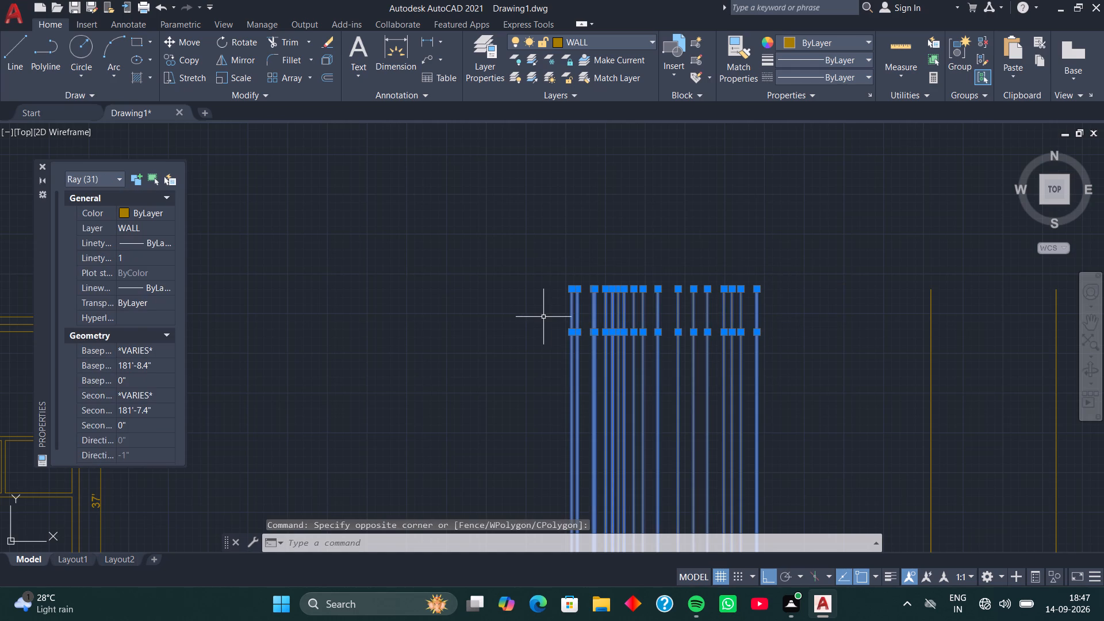
{"action": "key", "text": "Delete"}
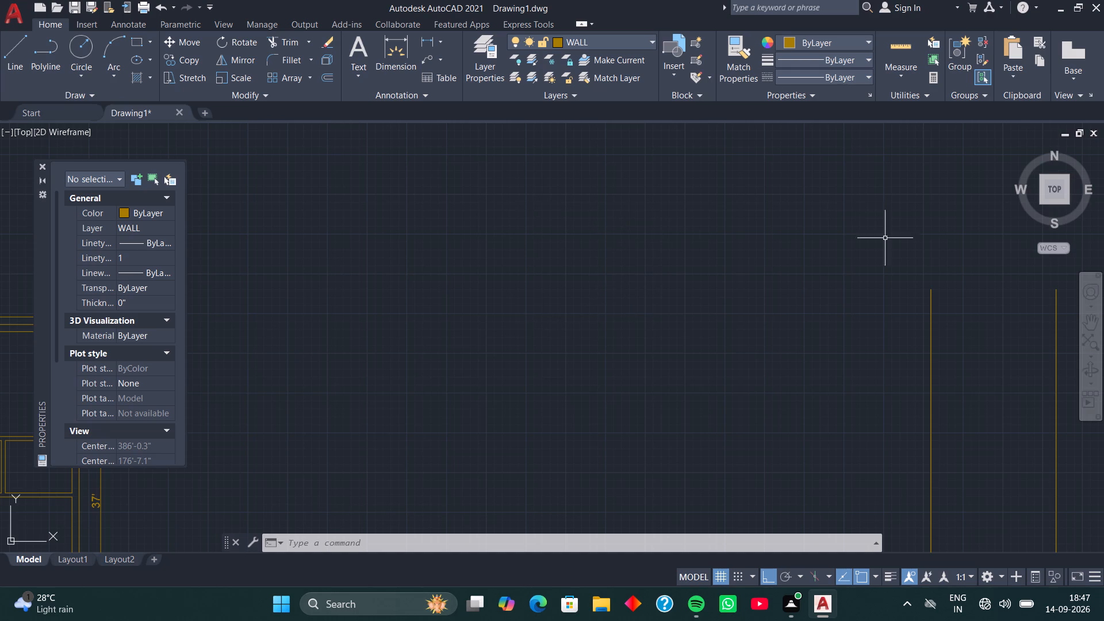
Erase all the remaining widely spaced vertical rays that cross the horizontal rays to the right of the floor plans.
{"action": "scroll", "coordinate": [873, 275], "scroll_direction": "down", "scroll_amount": 3}
{"action": "middle_click_drag", "start_coordinate": [854, 300], "coordinate": [720, 286]}
{"action": "middle_click_drag", "start_coordinate": [810, 314], "coordinate": [515, 250]}
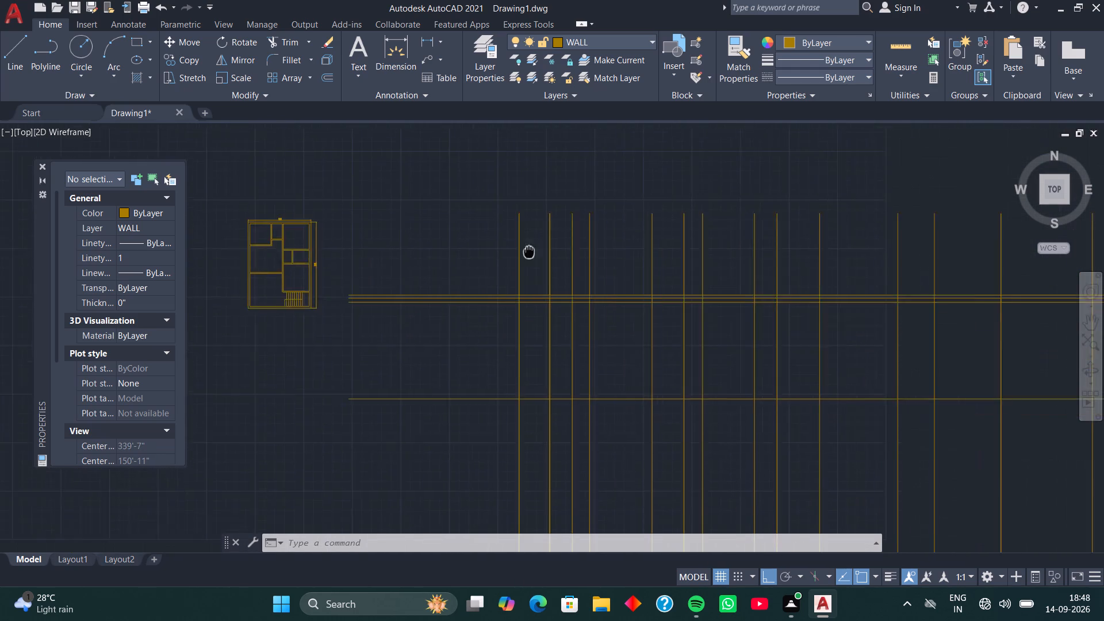
{"action": "middle_click_drag", "start_coordinate": [515, 250], "coordinate": [425, 285]}
{"action": "scroll", "coordinate": [906, 244], "scroll_direction": "down", "scroll_amount": 3}
{"action": "middle_click_drag", "start_coordinate": [883, 300], "coordinate": [642, 273]}
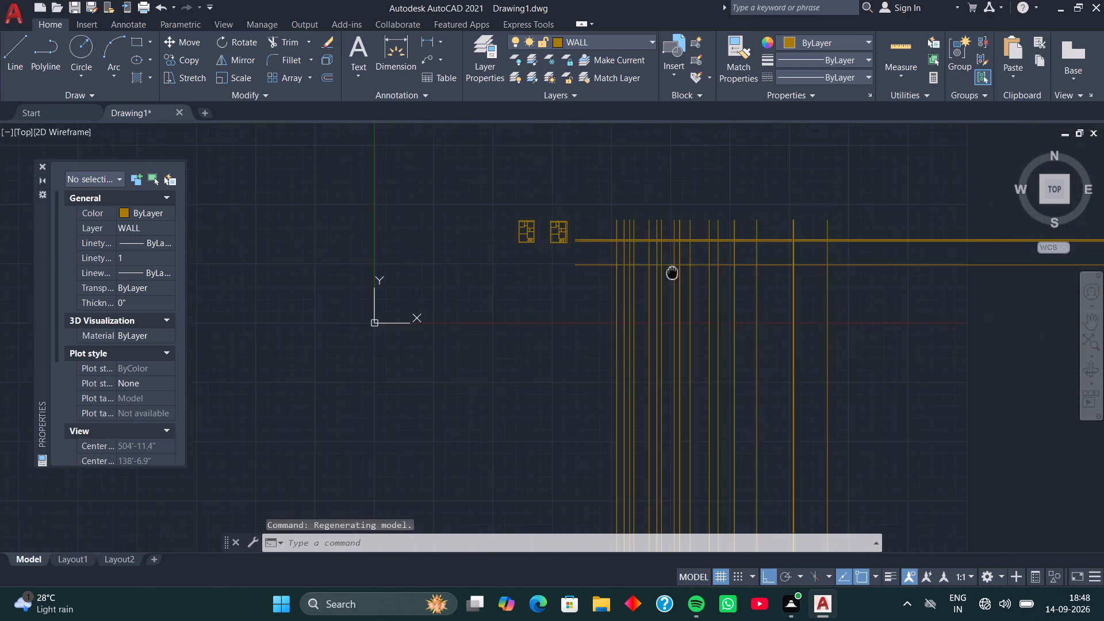
{"action": "middle_click_drag", "start_coordinate": [642, 273], "coordinate": [526, 281]}
{"action": "left_click", "coordinate": [663, 214]}
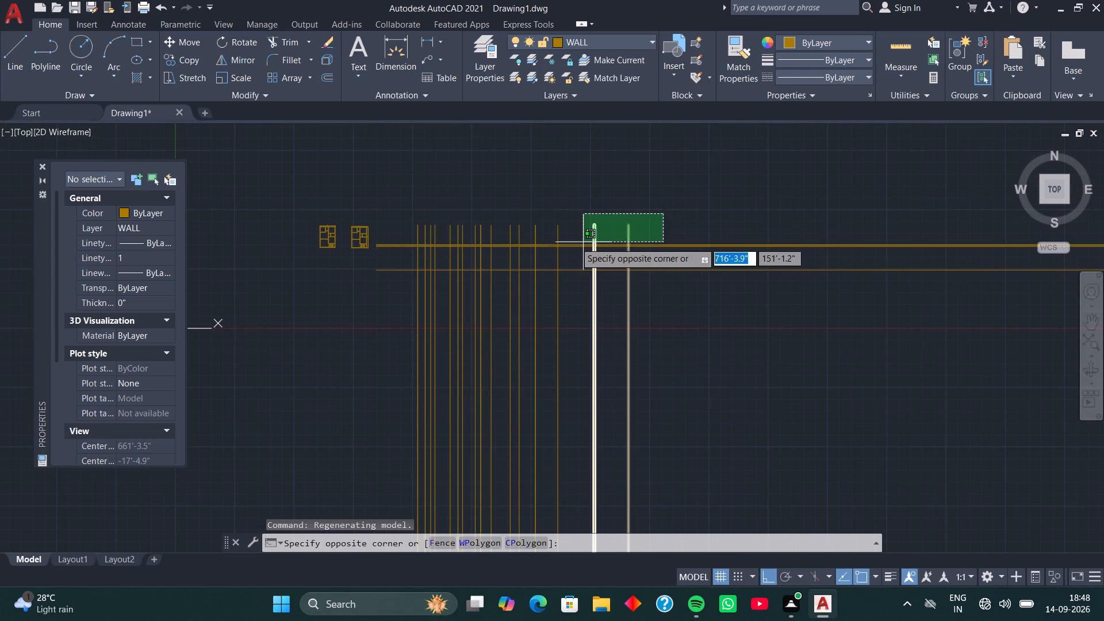
{"action": "left_click", "coordinate": [407, 233]}
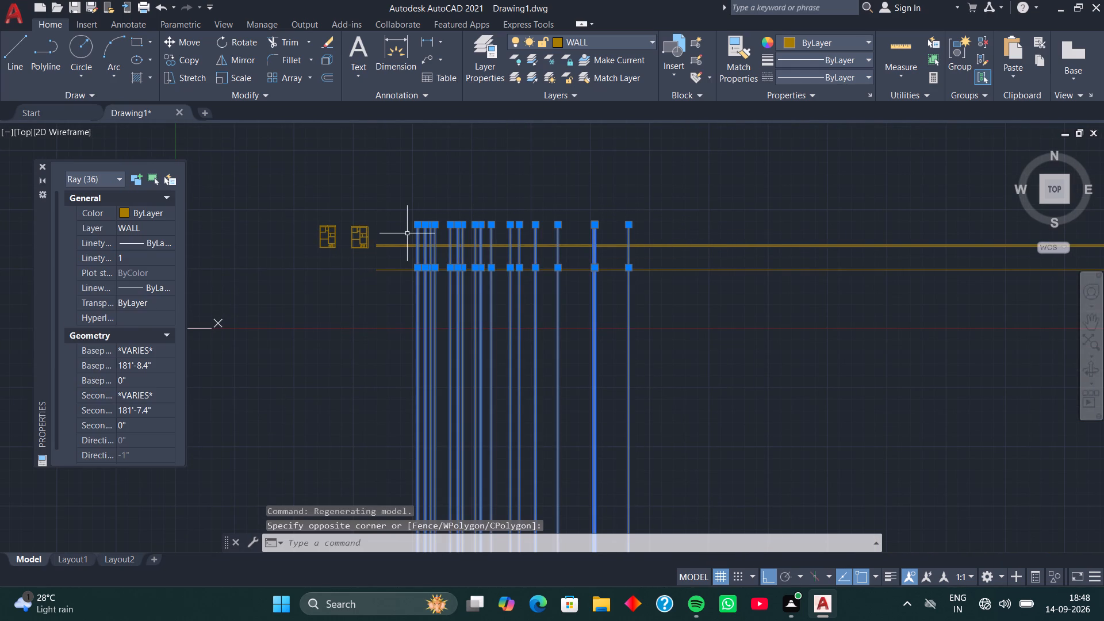
{"action": "key", "text": "Delete"}
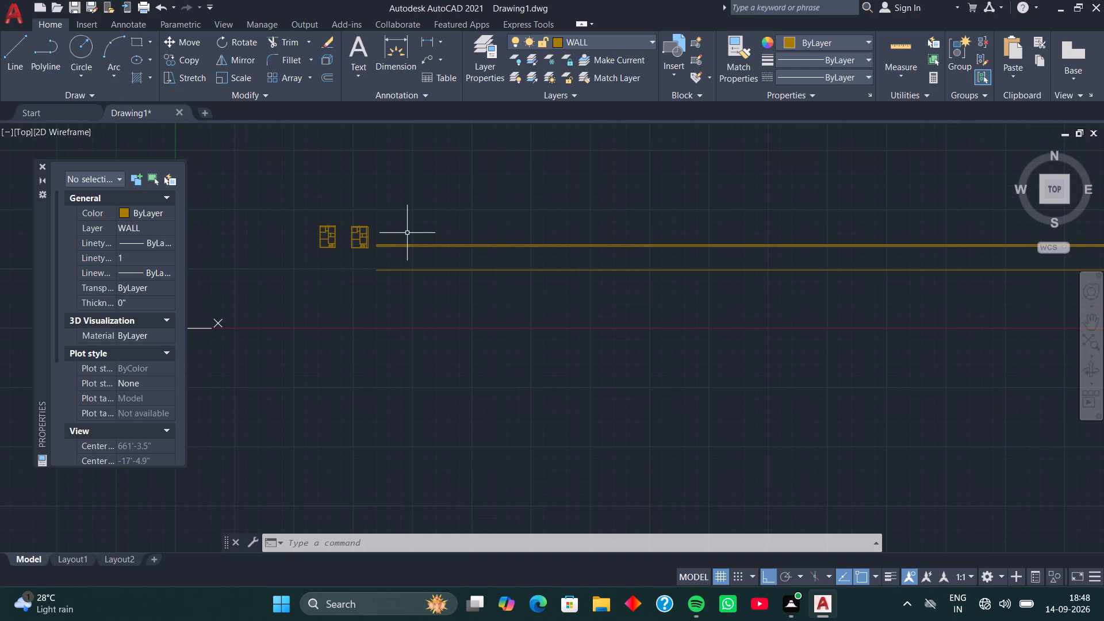
Erase all the horizontal rays extending to the right from beside the right-hand floor plan.
{"action": "left_click", "coordinate": [520, 210]}
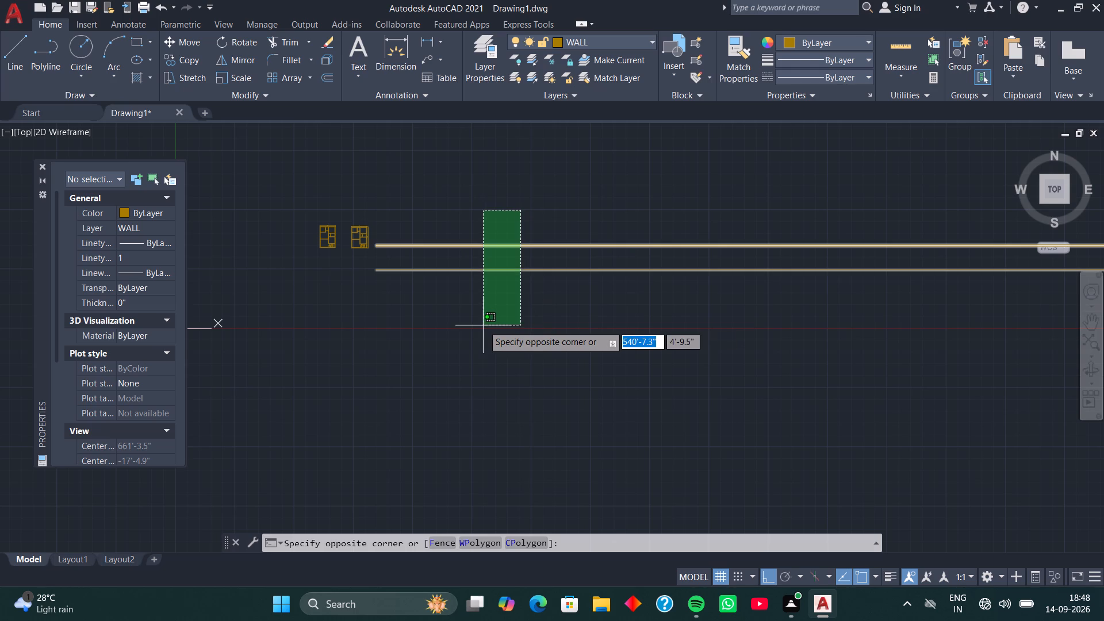
{"action": "left_click", "coordinate": [485, 298]}
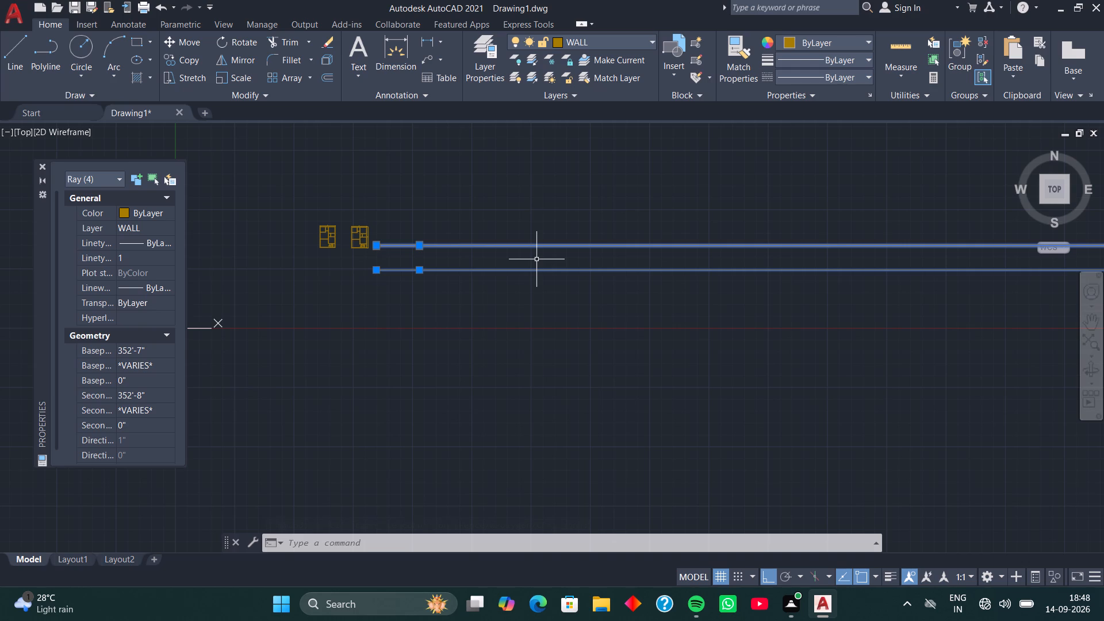
{"action": "key", "text": "Delete"}
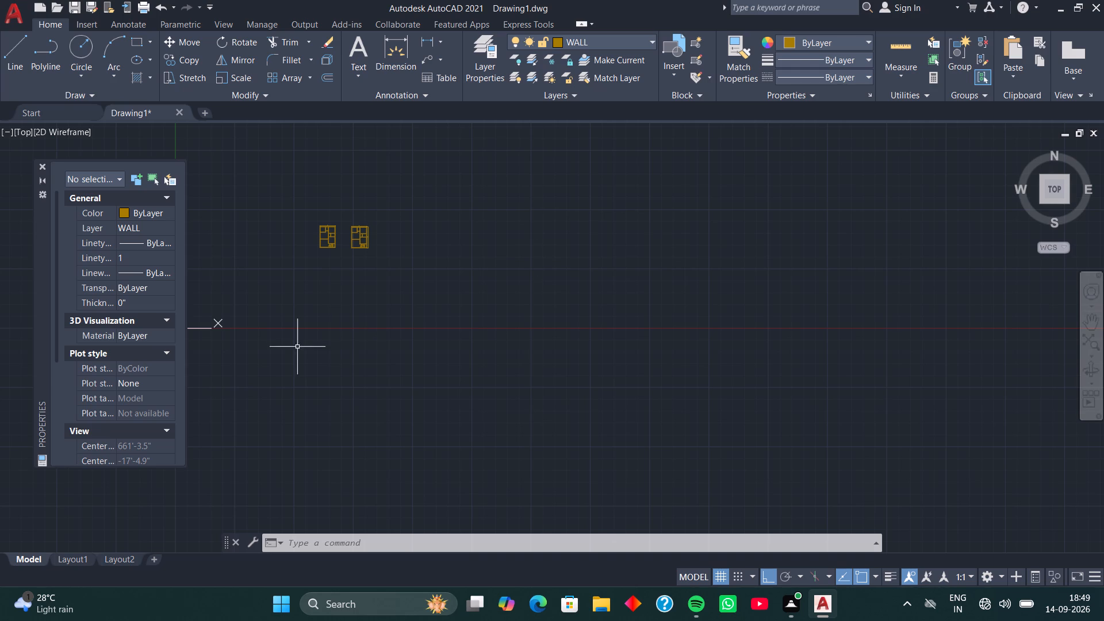
Examine the two floor plan copies side by side, comparing their walls, stairs and overall dimensions.
{"action": "scroll", "coordinate": [346, 251], "scroll_direction": "up", "scroll_amount": 3}
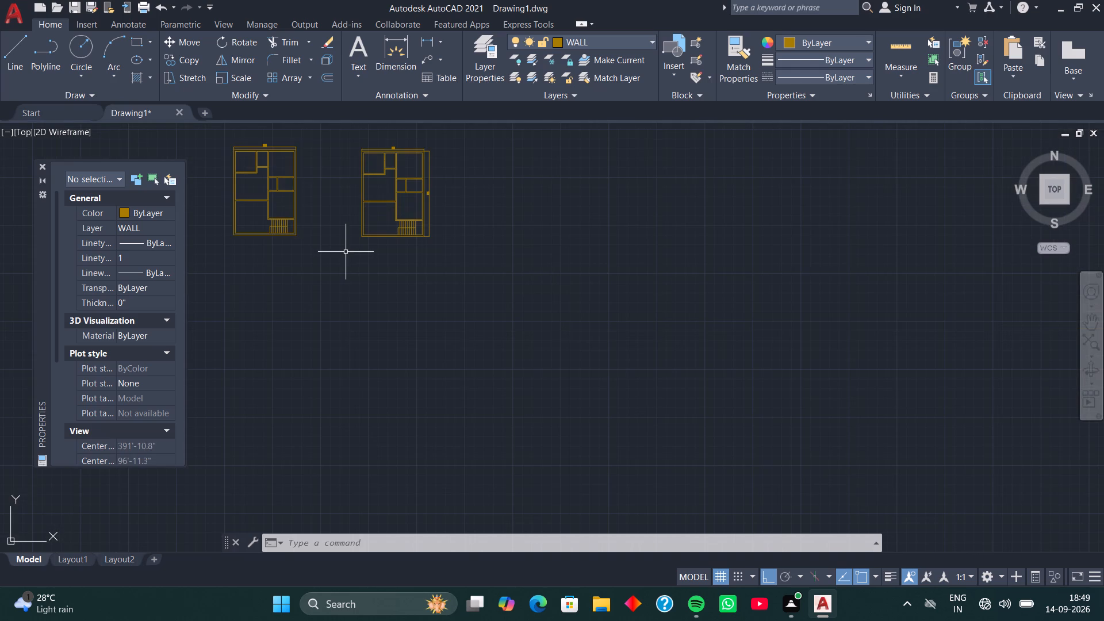
{"action": "middle_click_drag", "start_coordinate": [374, 266], "coordinate": [372, 365]}
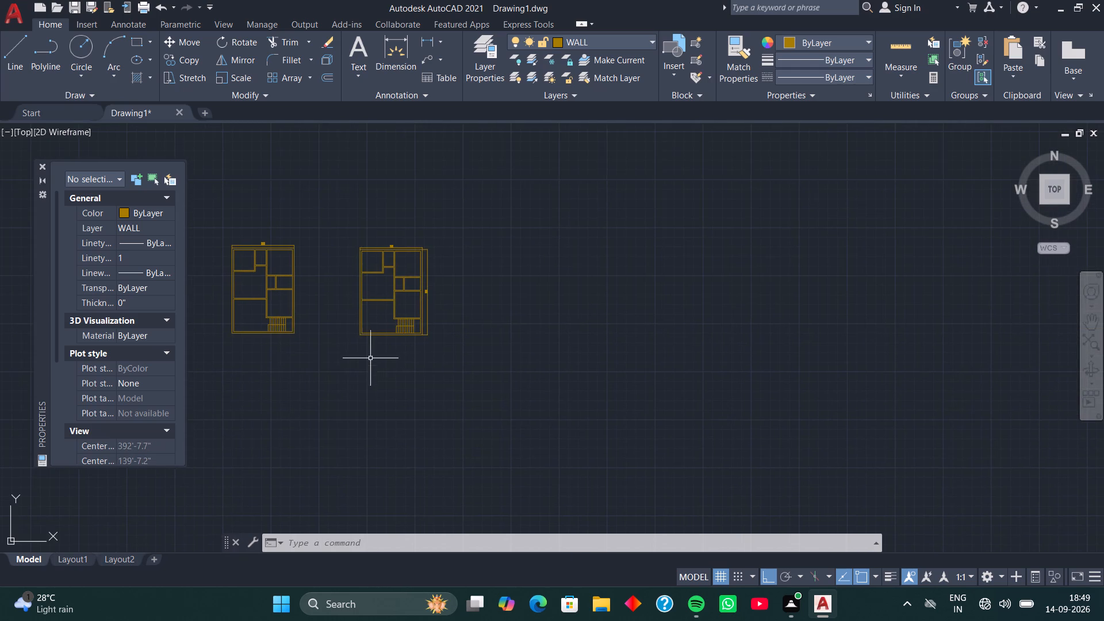
{"action": "middle_click_drag", "start_coordinate": [357, 333], "coordinate": [412, 369]}
{"action": "scroll", "coordinate": [365, 343], "scroll_direction": "up", "scroll_amount": 3}
{"action": "middle_click_drag", "start_coordinate": [413, 310], "coordinate": [339, 369]}
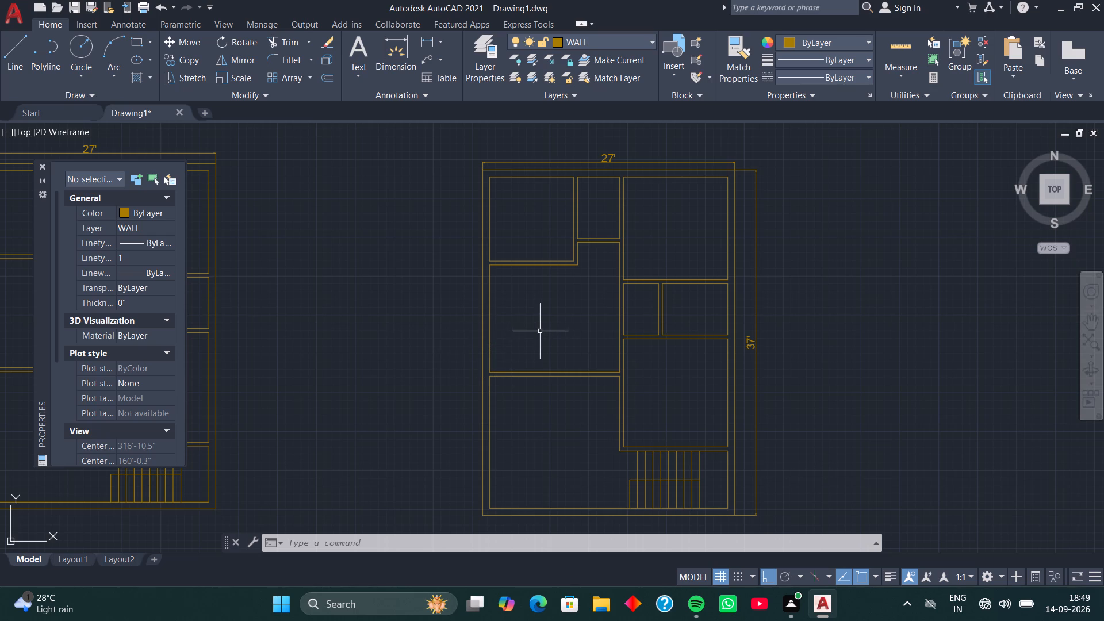
{"action": "scroll", "coordinate": [540, 331], "scroll_direction": "down", "scroll_amount": 1}
{"action": "middle_click_drag", "start_coordinate": [561, 339], "coordinate": [499, 325]}
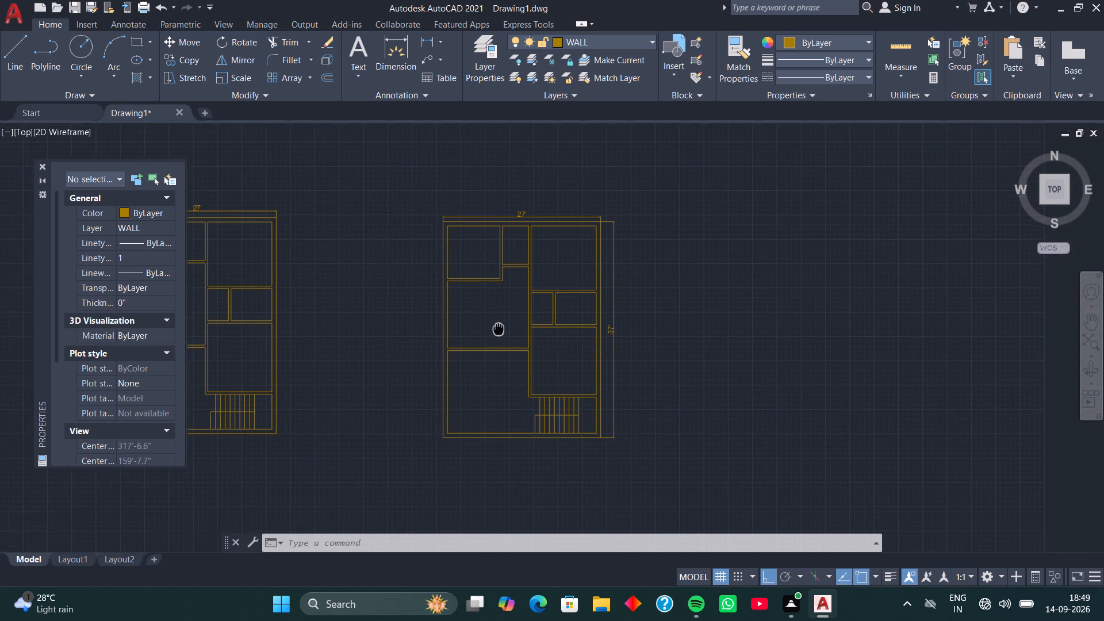
{"action": "middle_click_drag", "start_coordinate": [499, 325], "coordinate": [499, 320]}
{"action": "middle_click", "coordinate": [499, 318]}
{"action": "scroll", "coordinate": [641, 298], "scroll_direction": "up", "scroll_amount": 3}
{"action": "scroll", "coordinate": [547, 365], "scroll_direction": "down", "scroll_amount": 3}
{"action": "middle_click_drag", "start_coordinate": [482, 425], "coordinate": [504, 380]}
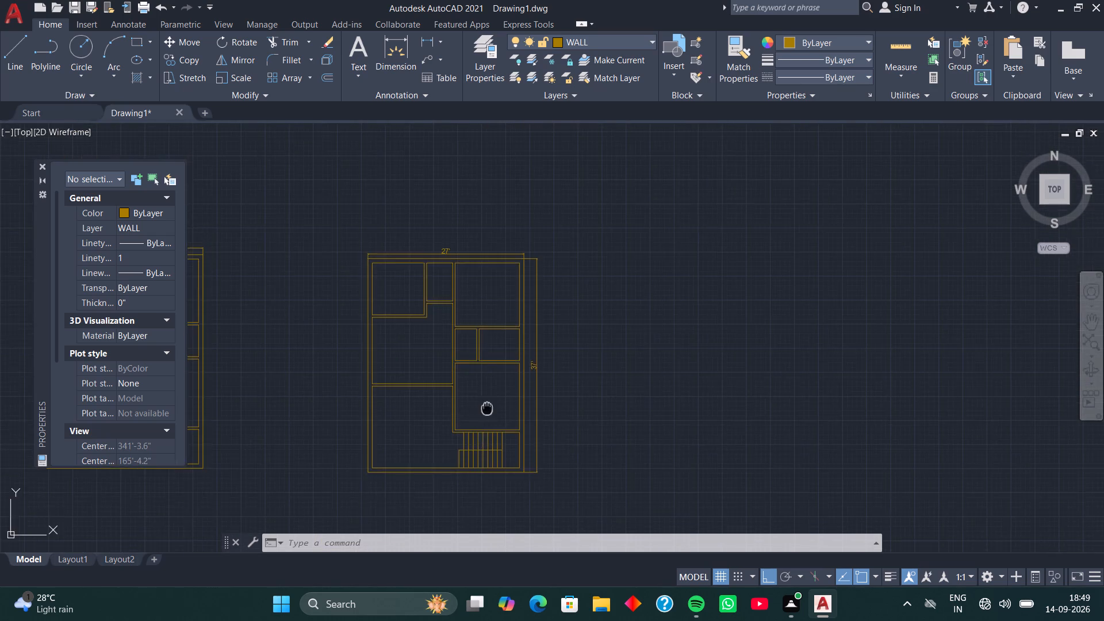
{"action": "middle_click_drag", "start_coordinate": [504, 380], "coordinate": [543, 328]}
Add a vertical linear dimension along the left-hand plan's right outer wall, from its top outer corner to its bottom outer corner.
{"action": "middle_click_drag", "start_coordinate": [292, 399], "coordinate": [400, 410]}
{"action": "middle_click_drag", "start_coordinate": [349, 302], "coordinate": [381, 348]}
{"action": "scroll", "coordinate": [381, 348], "scroll_direction": "up", "scroll_amount": 4}
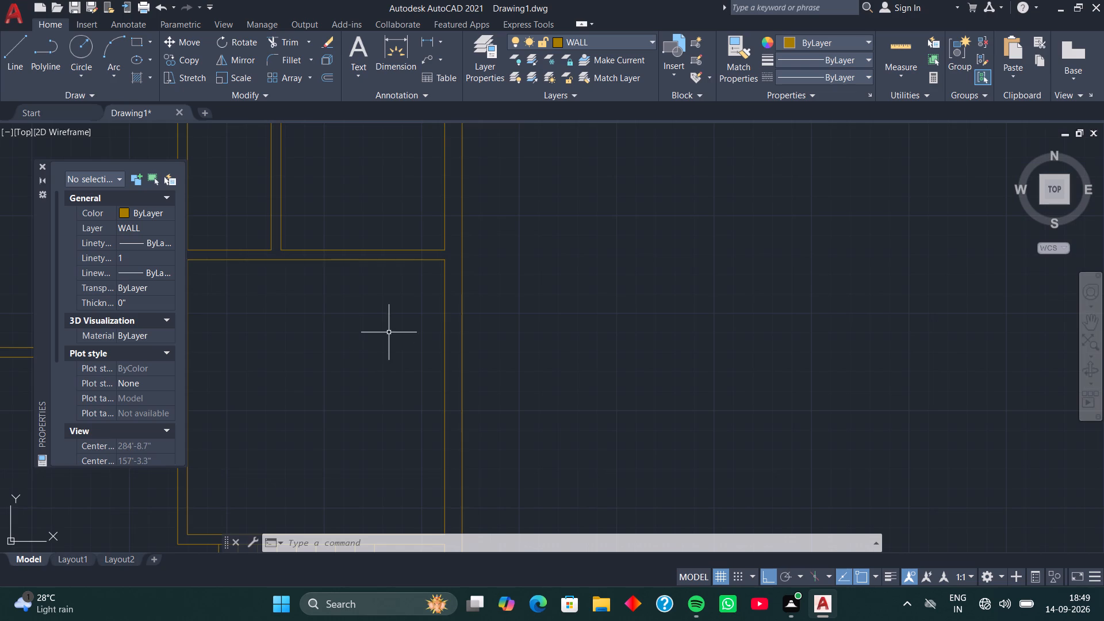
{"action": "scroll", "coordinate": [389, 332], "scroll_direction": "down", "scroll_amount": 2}
{"action": "middle_click_drag", "start_coordinate": [389, 333], "coordinate": [371, 395]}
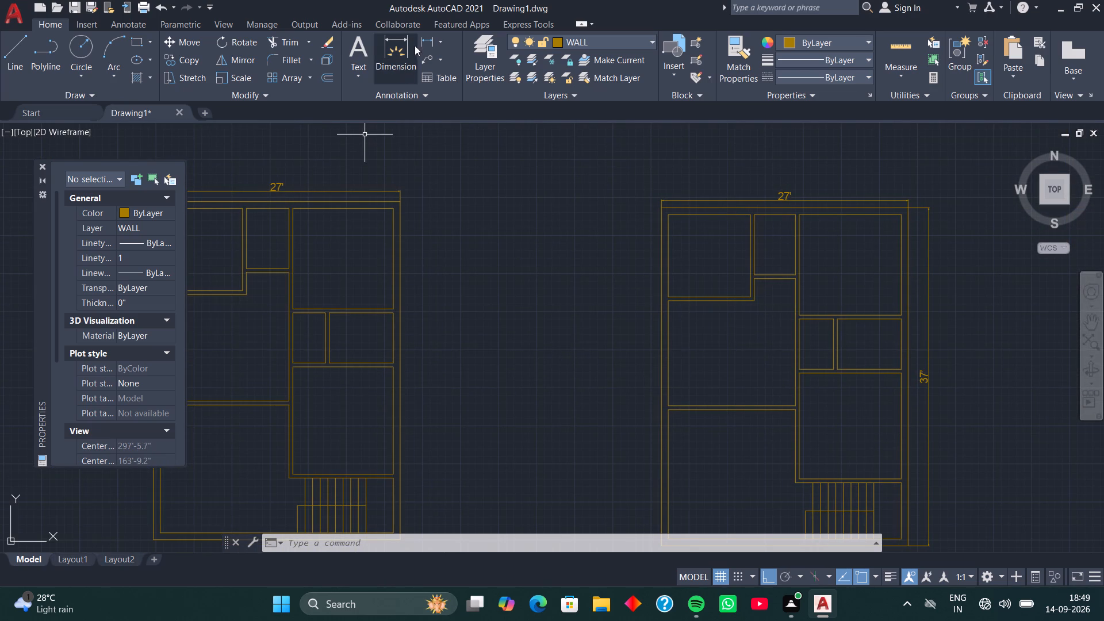
{"action": "left_click", "coordinate": [423, 44]}
{"action": "scroll", "coordinate": [400, 214], "scroll_direction": "up", "scroll_amount": 3}
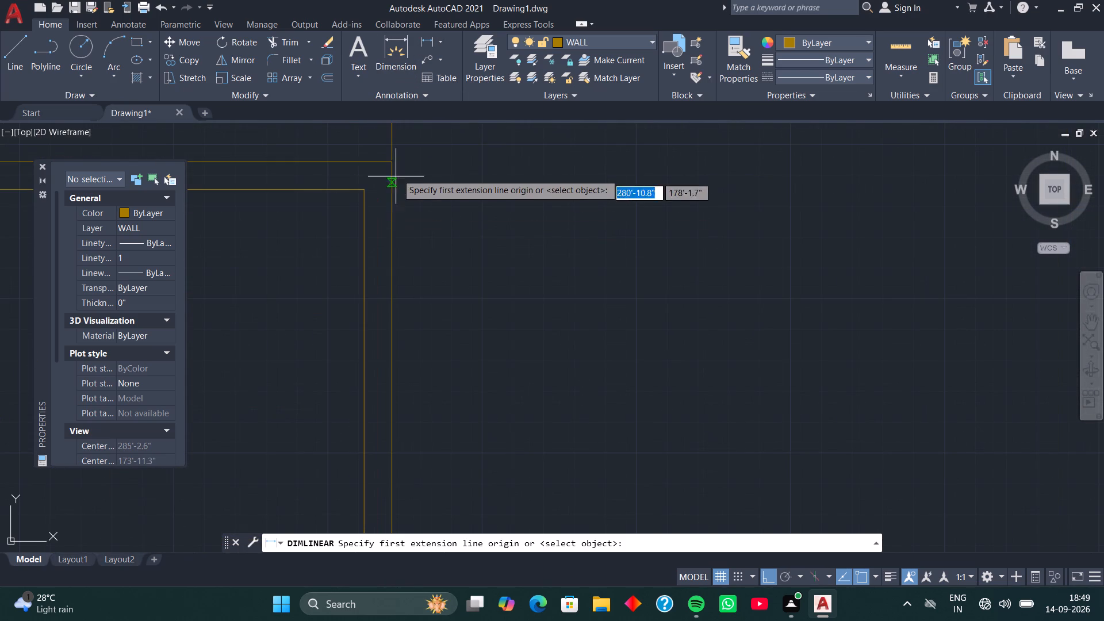
{"action": "left_click", "coordinate": [394, 163]}
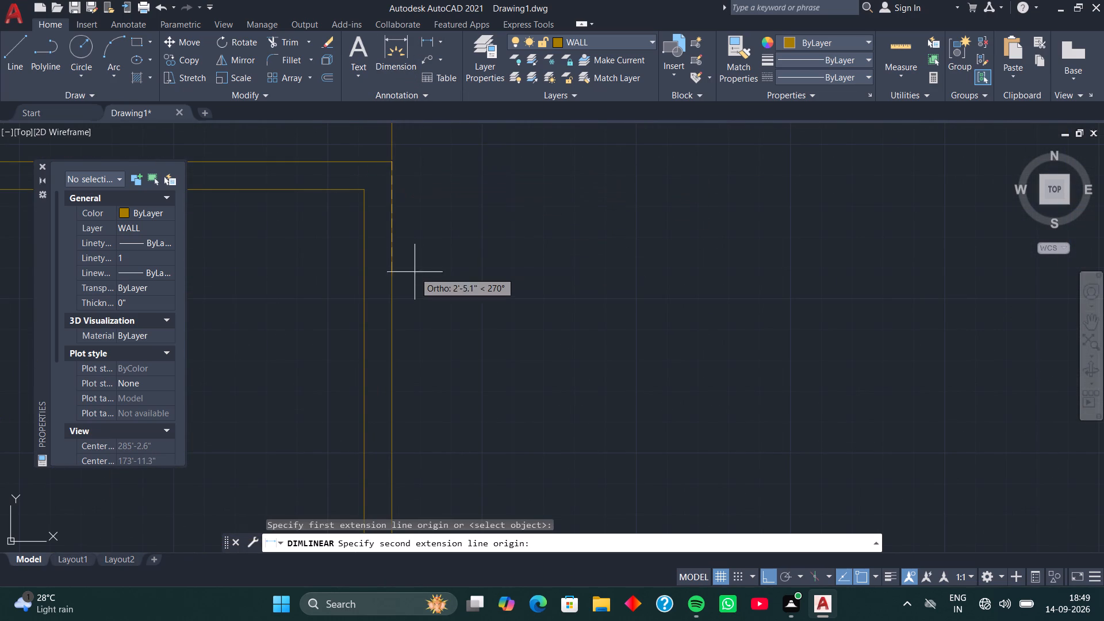
{"action": "scroll", "coordinate": [415, 279], "scroll_direction": "down", "scroll_amount": 4}
{"action": "middle_click_drag", "start_coordinate": [398, 332], "coordinate": [415, 182]}
{"action": "middle_click_drag", "start_coordinate": [385, 341], "coordinate": [357, 250]}
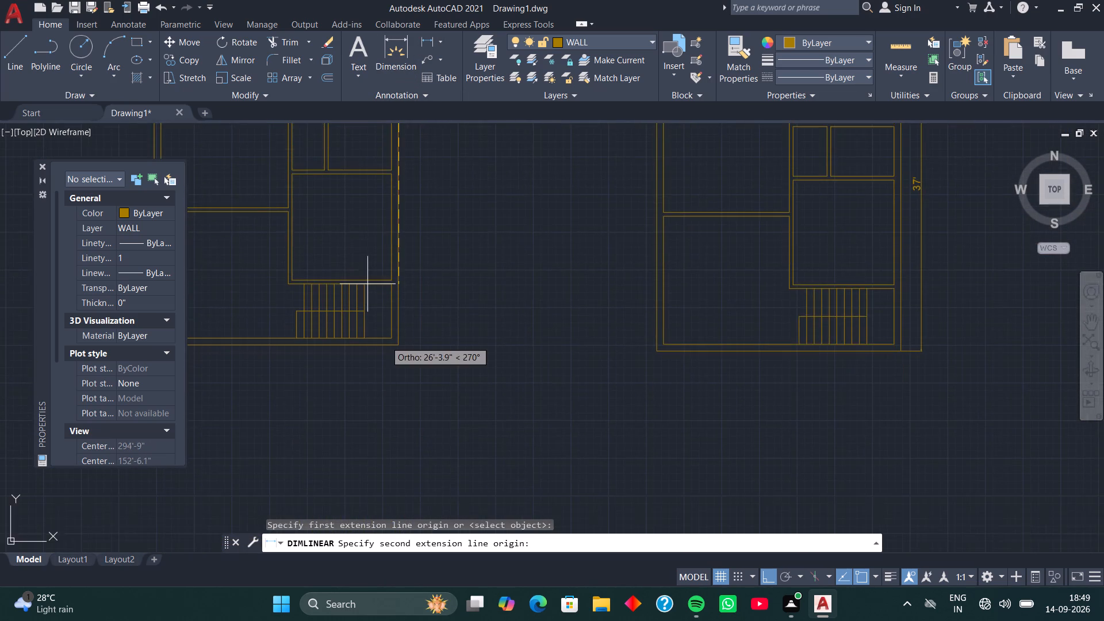
{"action": "scroll", "coordinate": [371, 294], "scroll_direction": "up", "scroll_amount": 4}
{"action": "scroll", "coordinate": [409, 359], "scroll_direction": "down", "scroll_amount": 2}
{"action": "middle_click_drag", "start_coordinate": [408, 377], "coordinate": [370, 247]}
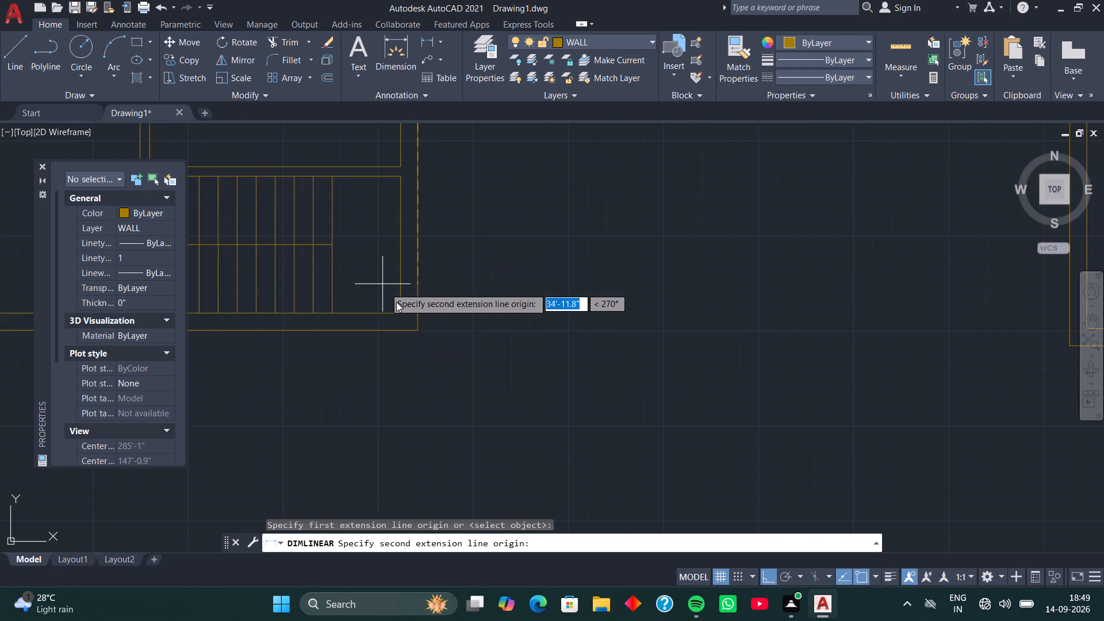
{"action": "left_click", "coordinate": [420, 334]}
{"action": "left_click", "coordinate": [443, 332]}
Review the left-hand plan's overall height dimension and view both floor plans together.
{"action": "scroll", "coordinate": [451, 243], "scroll_direction": "down", "scroll_amount": 3}
{"action": "middle_click_drag", "start_coordinate": [448, 220], "coordinate": [436, 333]}
{"action": "scroll", "coordinate": [438, 295], "scroll_direction": "up", "scroll_amount": 4}
{"action": "scroll", "coordinate": [432, 229], "scroll_direction": "down", "scroll_amount": 4}
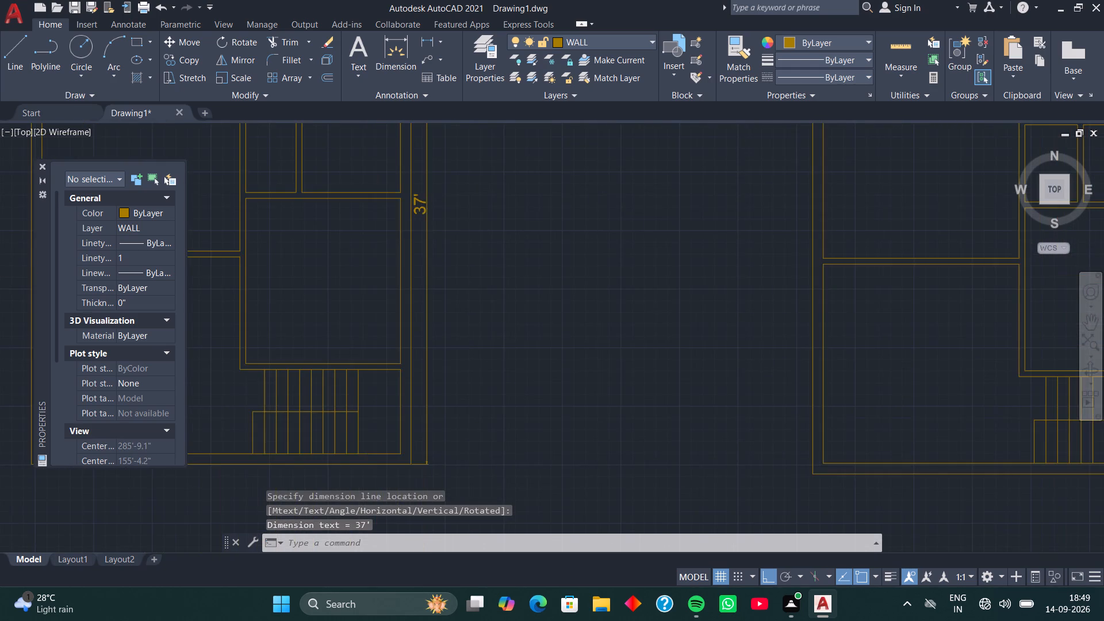
{"action": "middle_click_drag", "start_coordinate": [344, 342], "coordinate": [395, 342]}
{"action": "middle_click_drag", "start_coordinate": [334, 320], "coordinate": [392, 335]}
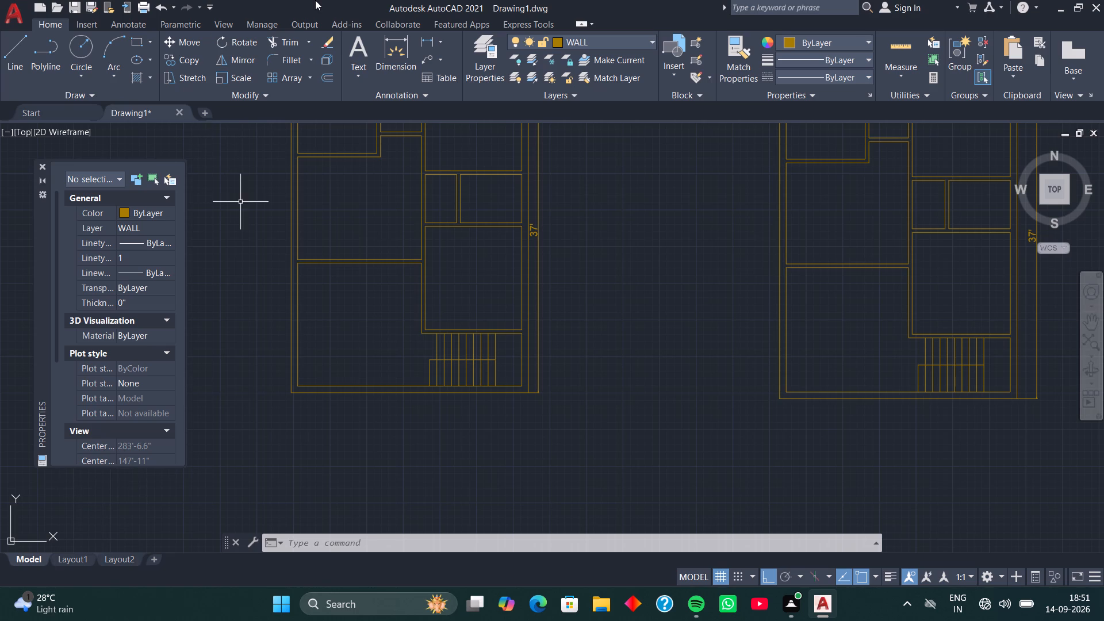
{"action": "scroll", "coordinate": [76, 597], "scroll_direction": "up", "scroll_amount": 1}
{"action": "scroll", "coordinate": [572, 486], "scroll_direction": "down", "scroll_amount": 2}
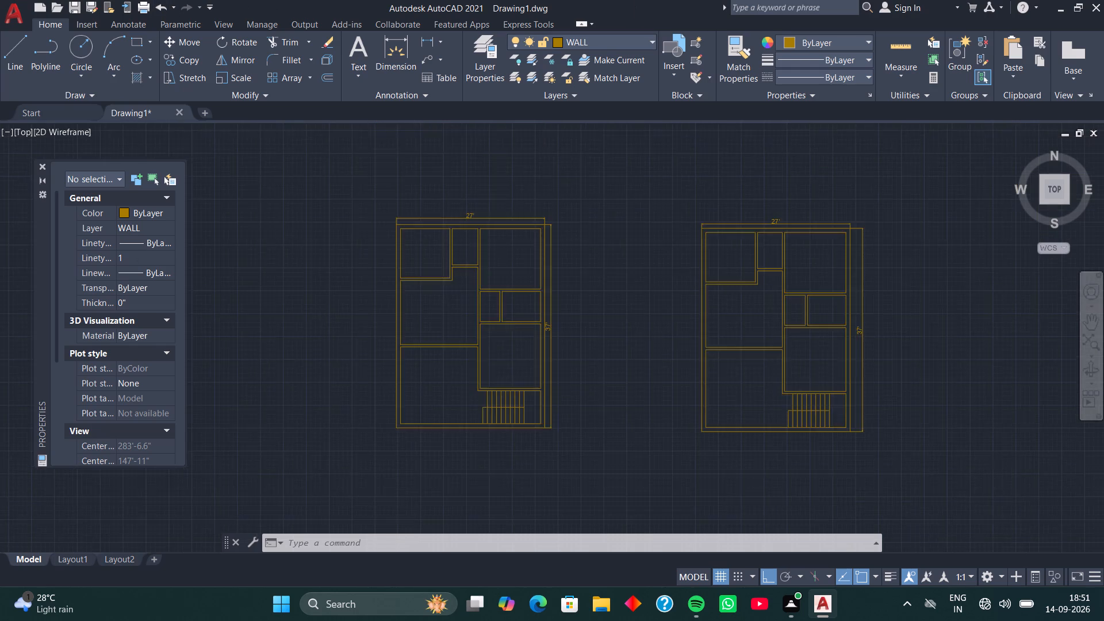
Examine both floor plan copies and the space around them, including the right-hand plan's middle rooms and overall height dimension.
{"action": "scroll", "coordinate": [646, 173], "scroll_direction": "down", "scroll_amount": 1}
{"action": "scroll", "coordinate": [668, 396], "scroll_direction": "up", "scroll_amount": 6}
{"action": "scroll", "coordinate": [605, 441], "scroll_direction": "down", "scroll_amount": 4}
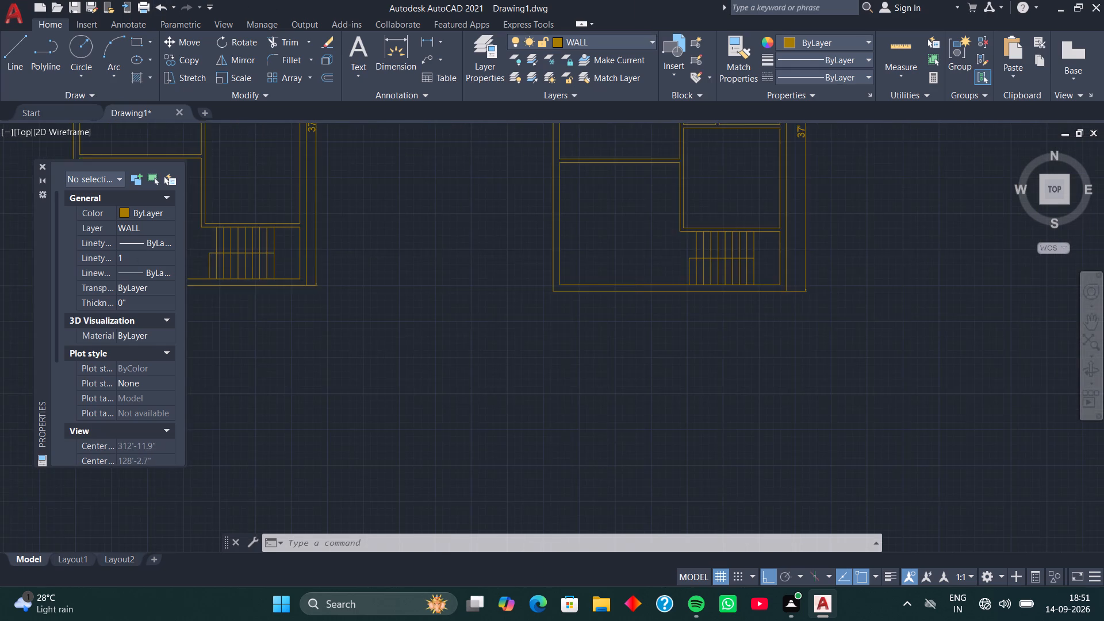
{"action": "middle_click_drag", "start_coordinate": [546, 39], "coordinate": [500, 362]}
{"action": "scroll", "coordinate": [557, 270], "scroll_direction": "up", "scroll_amount": 1}
{"action": "middle_click_drag", "start_coordinate": [557, 269], "coordinate": [462, 368]}
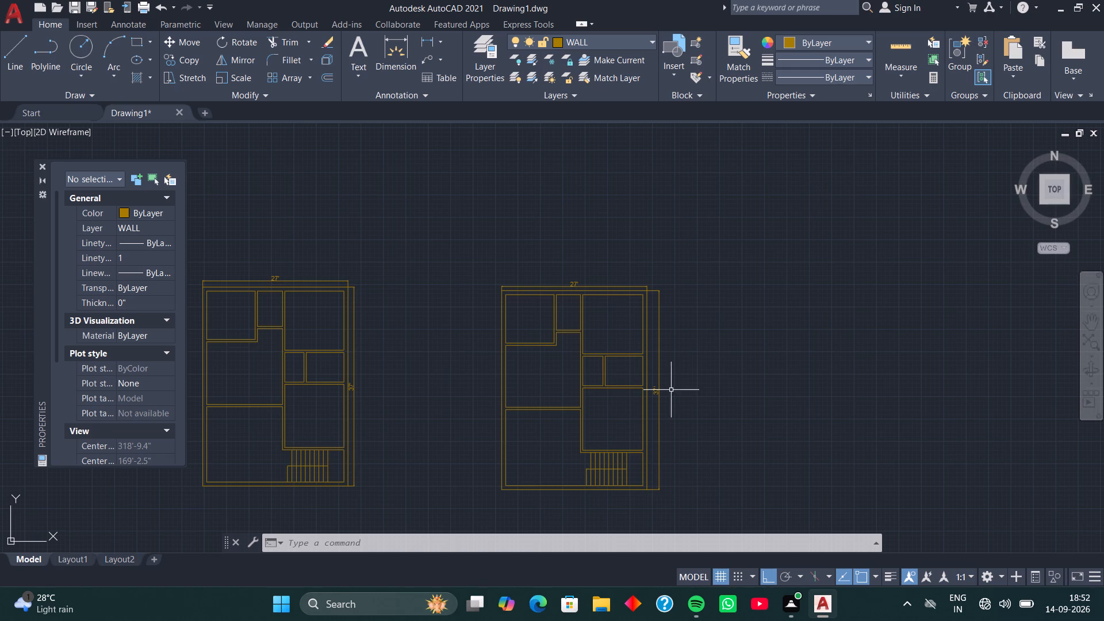
{"action": "middle_click_drag", "start_coordinate": [551, 457], "coordinate": [628, 189]}
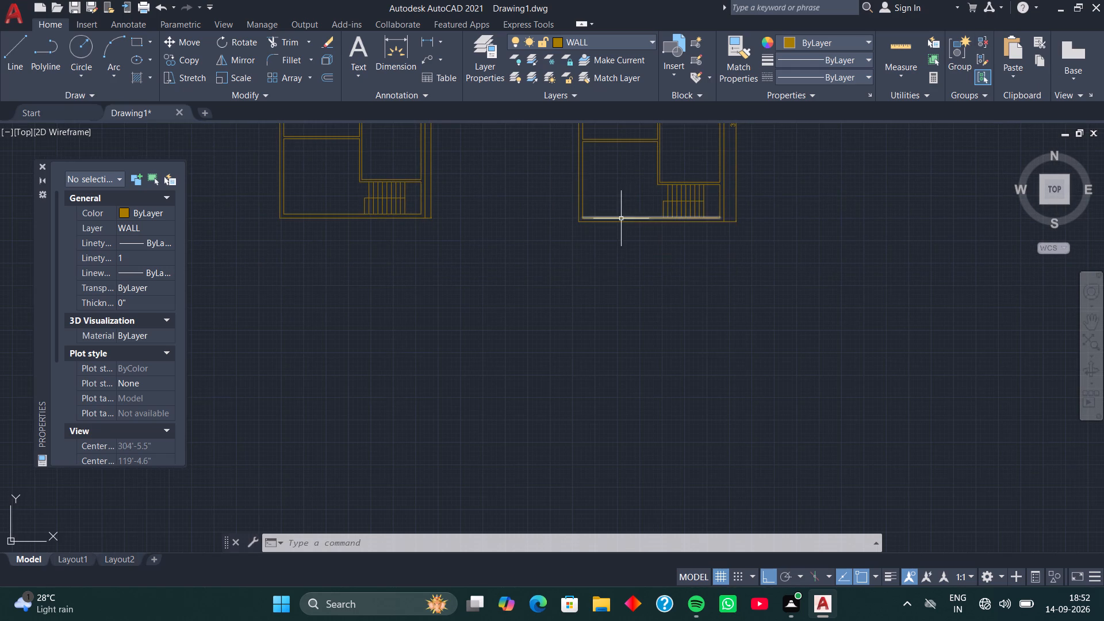
{"action": "scroll", "coordinate": [600, 303], "scroll_direction": "down", "scroll_amount": 3}
{"action": "middle_click_drag", "start_coordinate": [601, 327], "coordinate": [644, 380]}
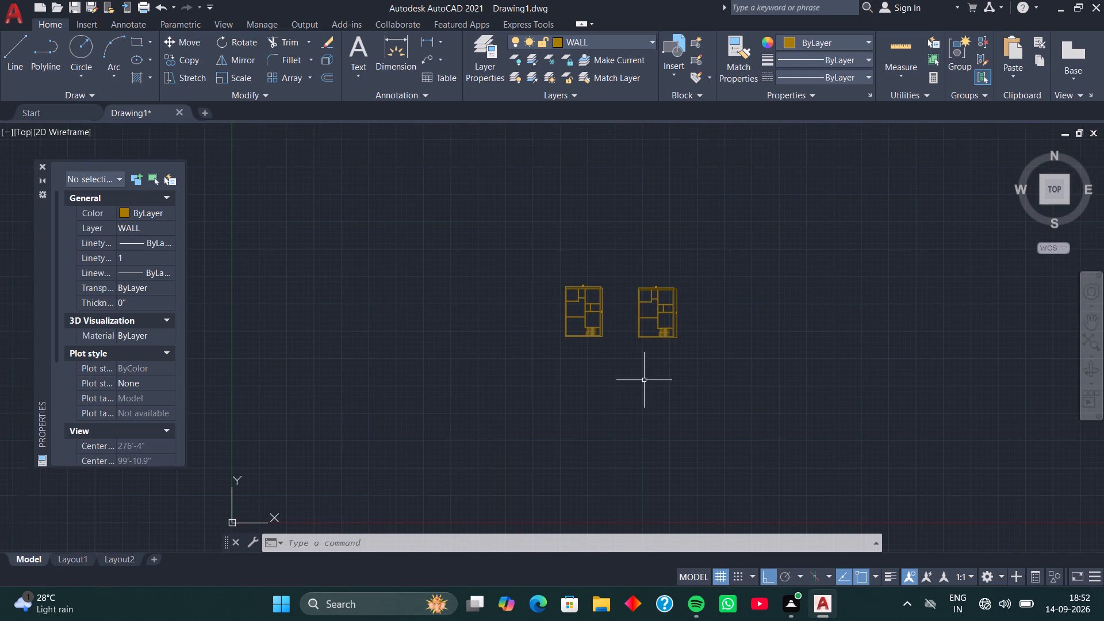
{"action": "middle_click_drag", "start_coordinate": [631, 386], "coordinate": [663, 384]}
{"action": "scroll", "coordinate": [633, 378], "scroll_direction": "up", "scroll_amount": 3}
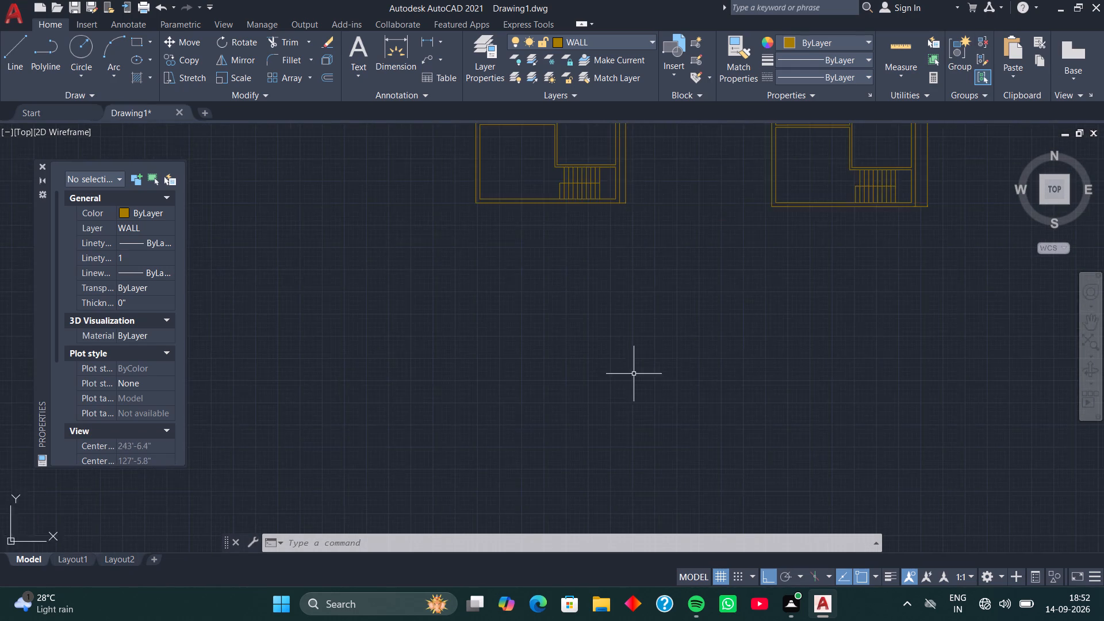
{"action": "scroll", "coordinate": [634, 372], "scroll_direction": "down", "scroll_amount": 4}
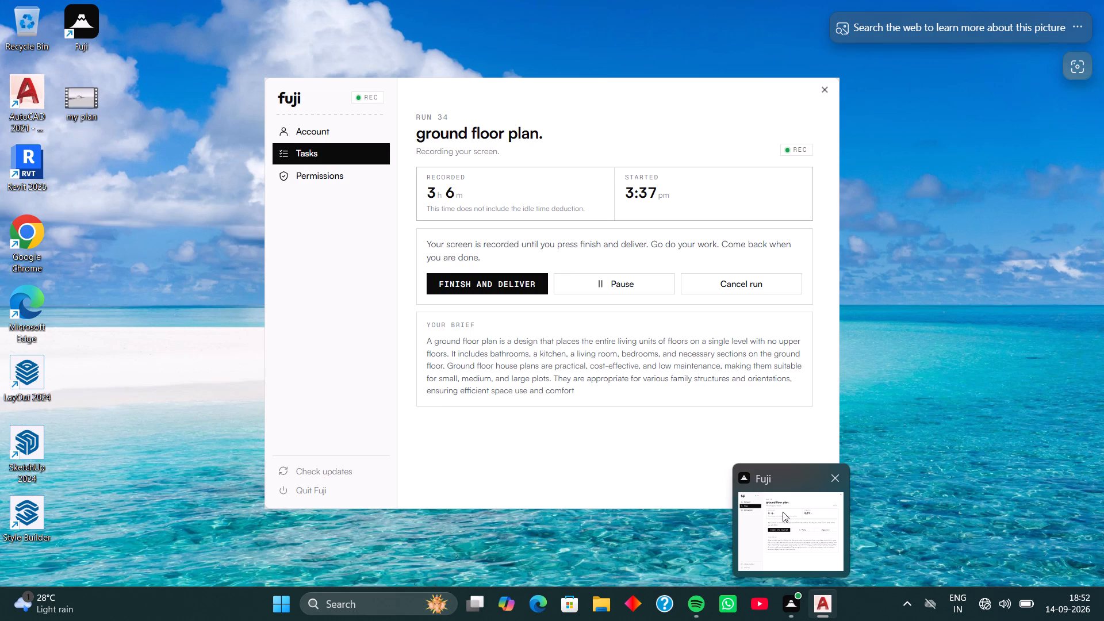
{"action": "middle_click_drag", "start_coordinate": [776, 278], "coordinate": [584, 320]}
{"action": "scroll", "coordinate": [776, 278], "scroll_direction": "down", "scroll_amount": 1}
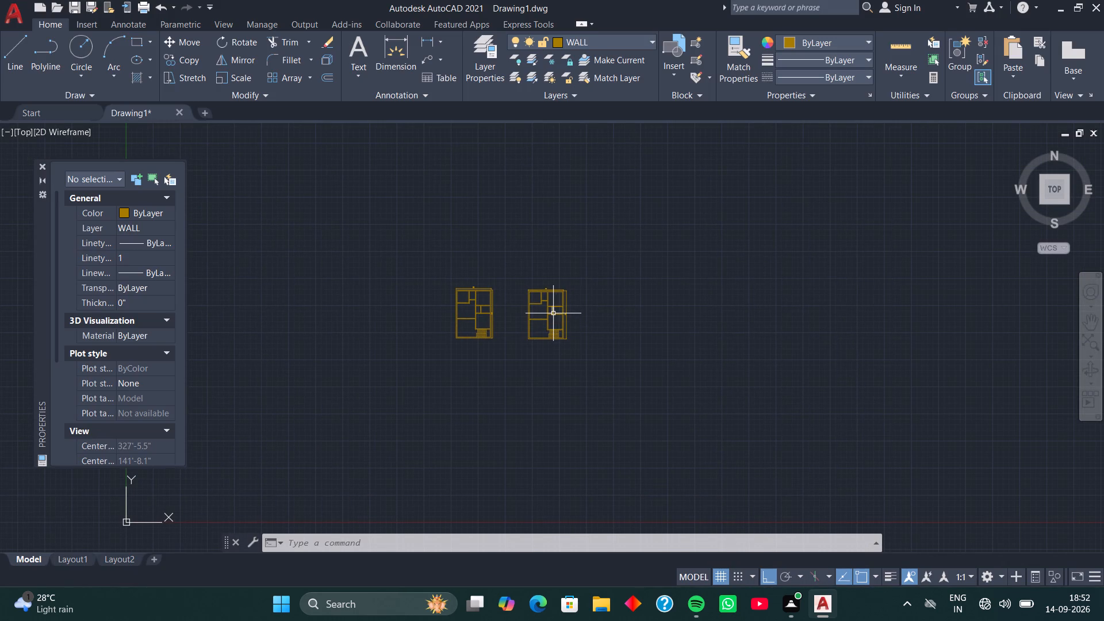
{"action": "scroll", "coordinate": [553, 313], "scroll_direction": "up", "scroll_amount": 7}
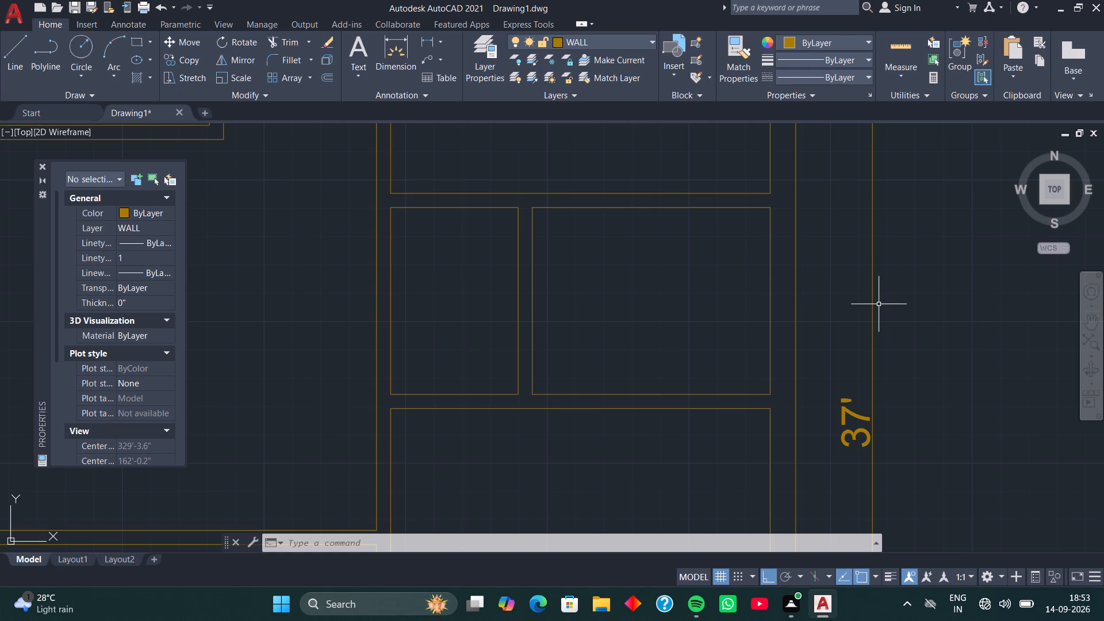
{"action": "scroll", "coordinate": [879, 305], "scroll_direction": "down", "scroll_amount": 1}
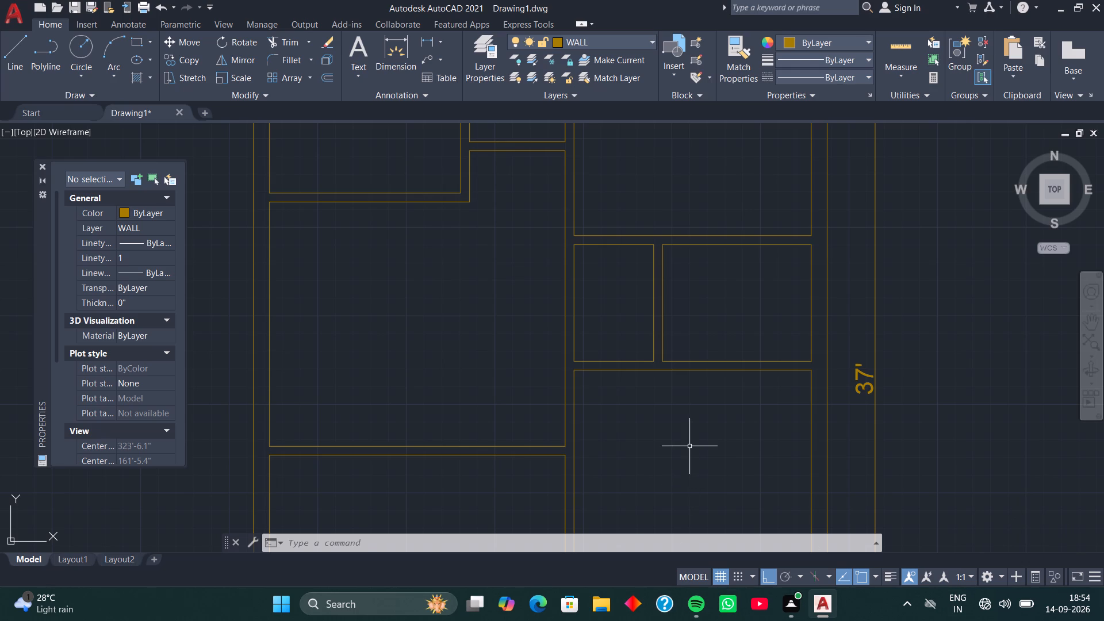
{"action": "scroll", "coordinate": [689, 446], "scroll_direction": "down", "scroll_amount": 3}
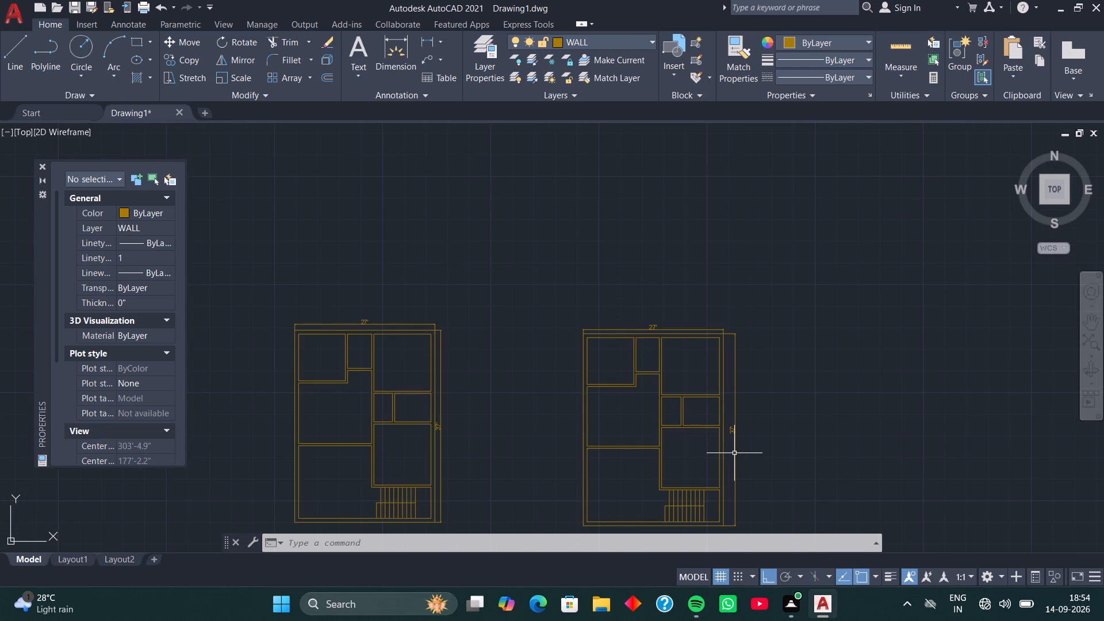
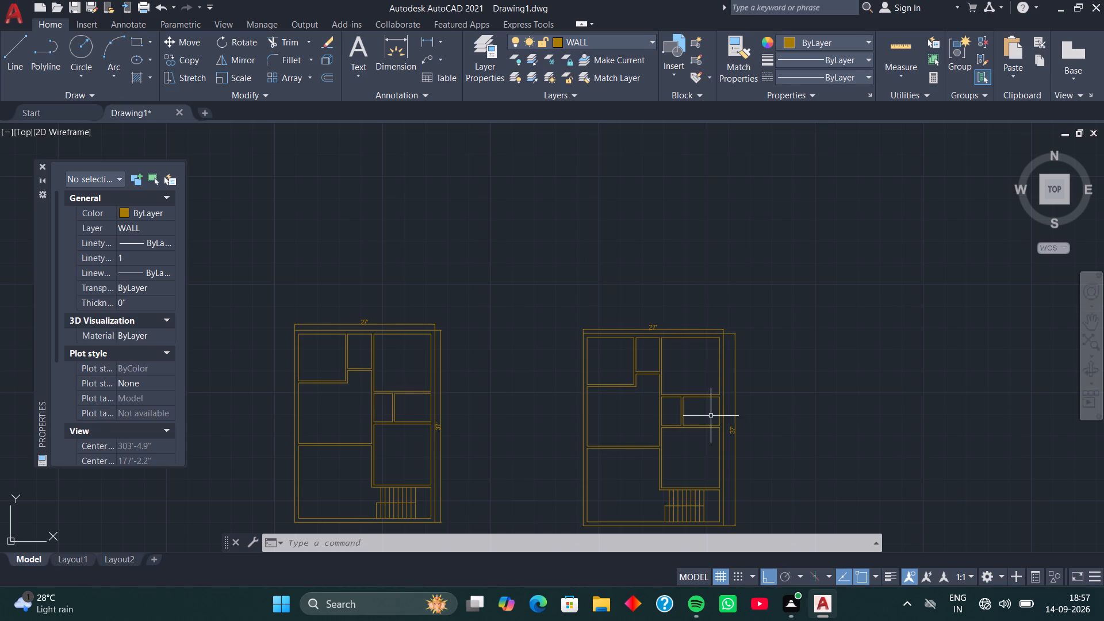
Examine the right-hand floor plan's upper and middle rooms, walls and overall dimensions up close.
{"action": "middle_click_drag", "start_coordinate": [666, 431], "coordinate": [528, 362]}
{"action": "middle_click_drag", "start_coordinate": [581, 428], "coordinate": [513, 426]}
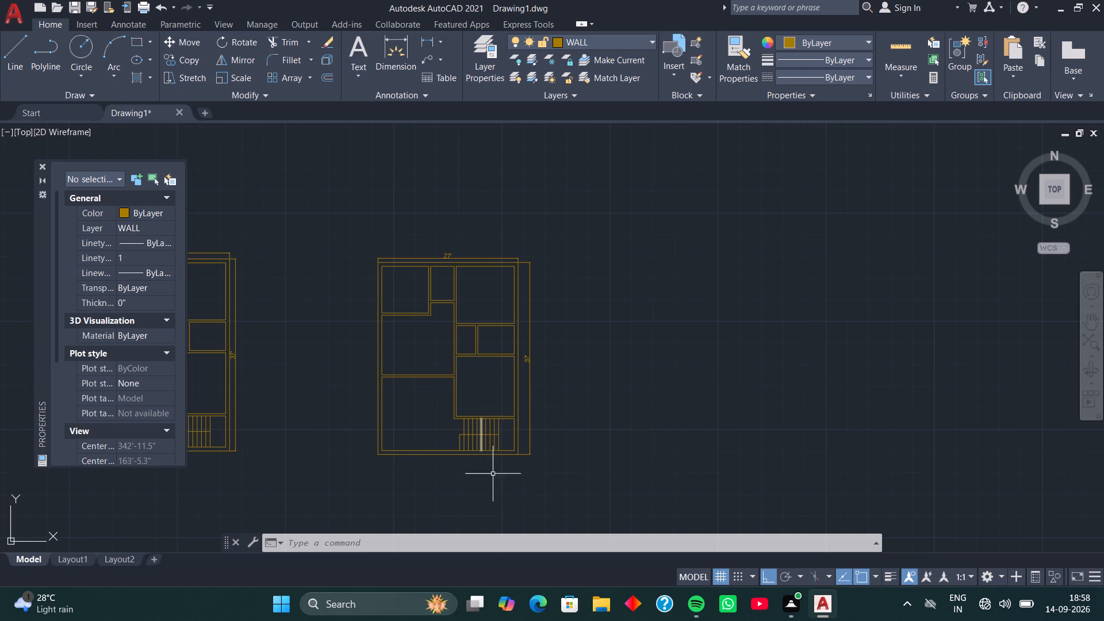
{"action": "scroll", "coordinate": [461, 278], "scroll_direction": "up", "scroll_amount": 3}
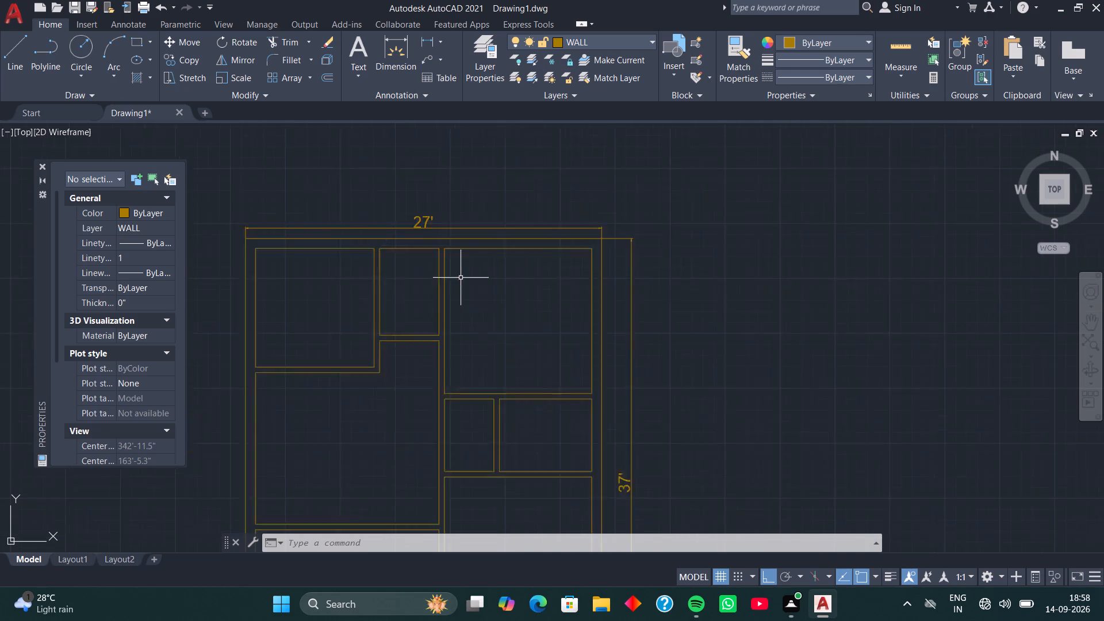
{"action": "middle_click_drag", "start_coordinate": [387, 323], "coordinate": [484, 297]}
{"action": "middle_click_drag", "start_coordinate": [378, 354], "coordinate": [478, 329]}
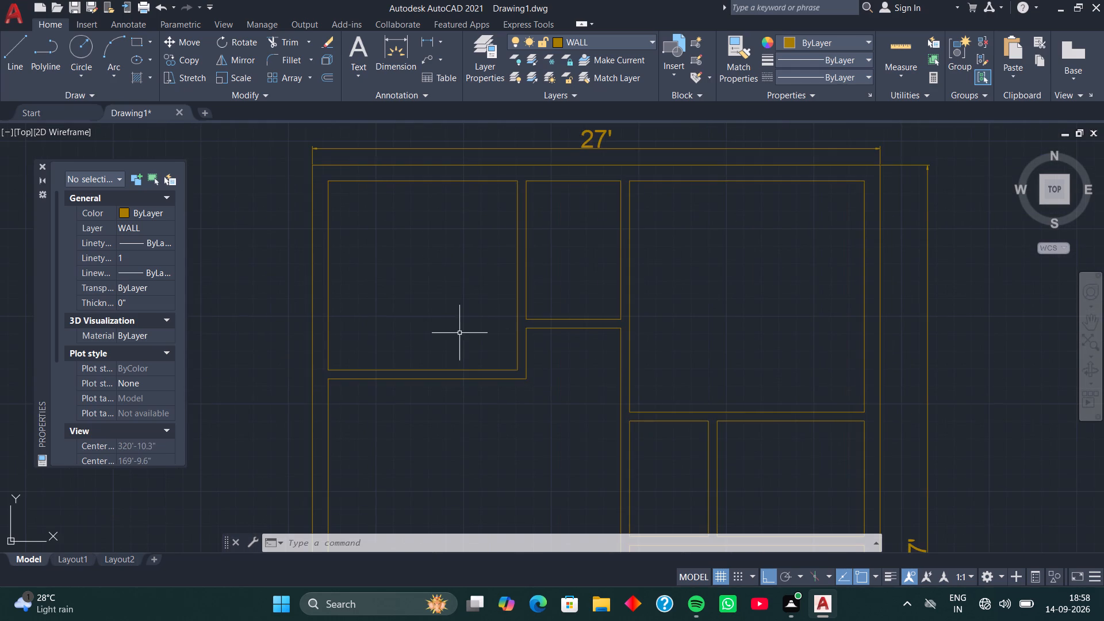
{"action": "middle_click_drag", "start_coordinate": [457, 333], "coordinate": [511, 286]}
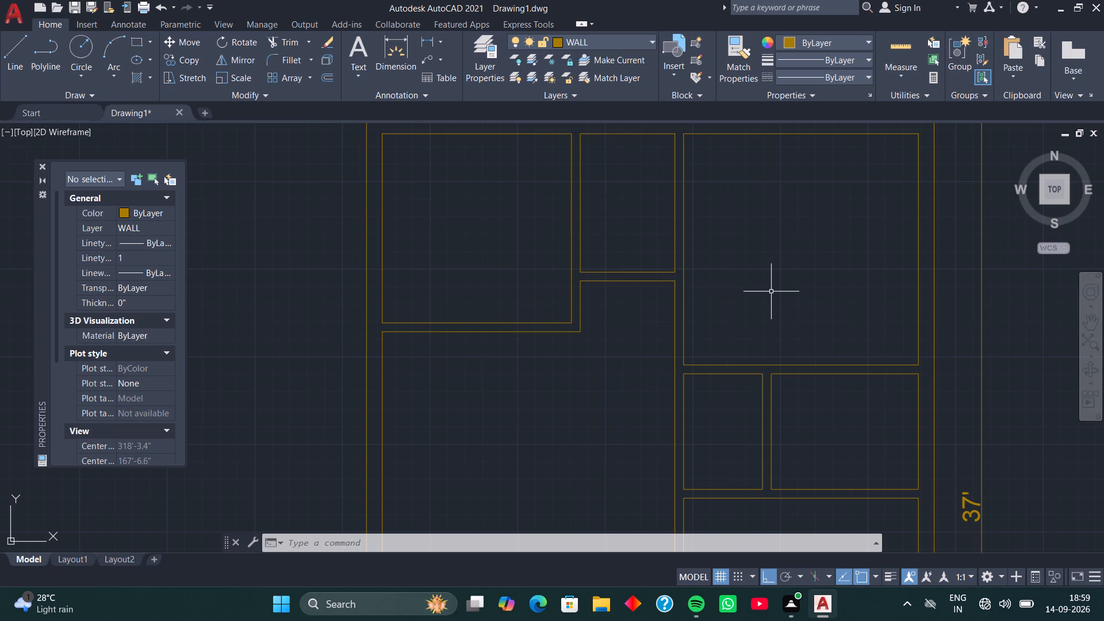
{"action": "scroll", "coordinate": [771, 292], "scroll_direction": "down", "scroll_amount": 2}
{"action": "middle_click_drag", "start_coordinate": [771, 286], "coordinate": [589, 317]}
{"action": "middle_click_drag", "start_coordinate": [526, 374], "coordinate": [500, 320]}
{"action": "scroll", "coordinate": [448, 326], "scroll_direction": "up", "scroll_amount": 2}
{"action": "middle_click_drag", "start_coordinate": [471, 284], "coordinate": [492, 394]}
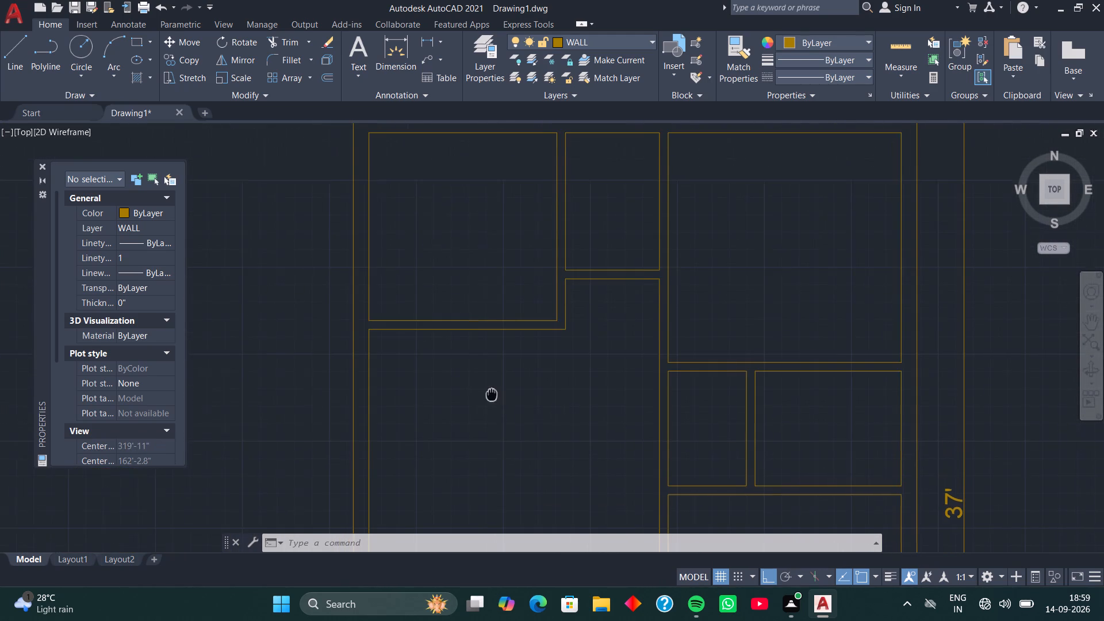
{"action": "middle_click_drag", "start_coordinate": [512, 264], "coordinate": [531, 329]}
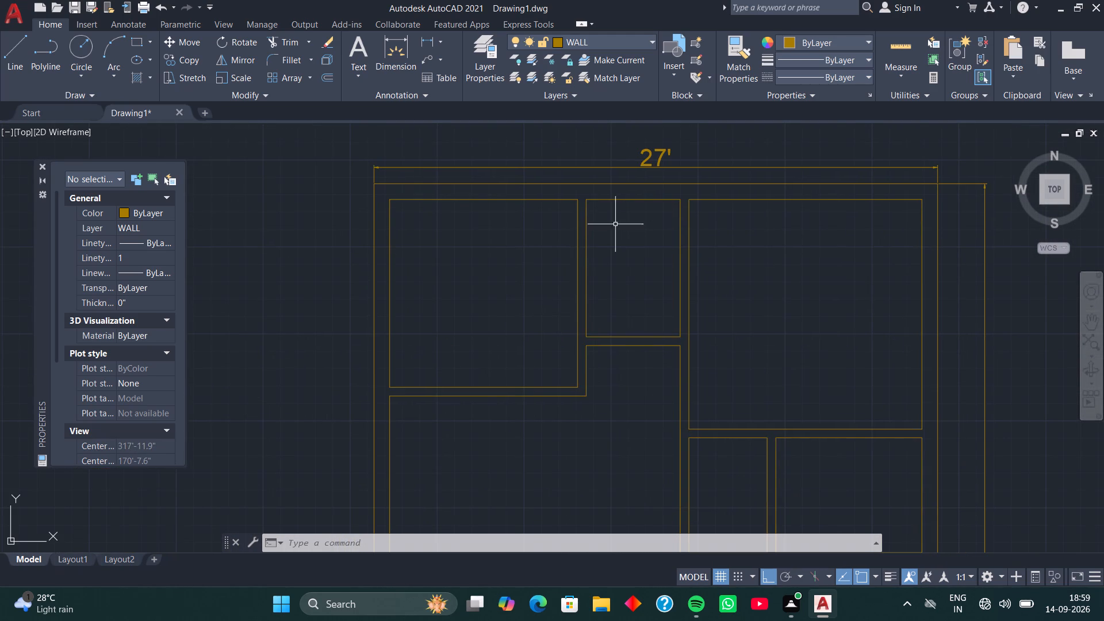
Move all the staircase lines of the right-hand plan onto the STAIRS layer.
{"action": "scroll", "coordinate": [647, 251], "scroll_direction": "down", "scroll_amount": 2}
{"action": "middle_click_drag", "start_coordinate": [681, 351], "coordinate": [618, 213]}
{"action": "scroll", "coordinate": [655, 350], "scroll_direction": "up", "scroll_amount": 2}
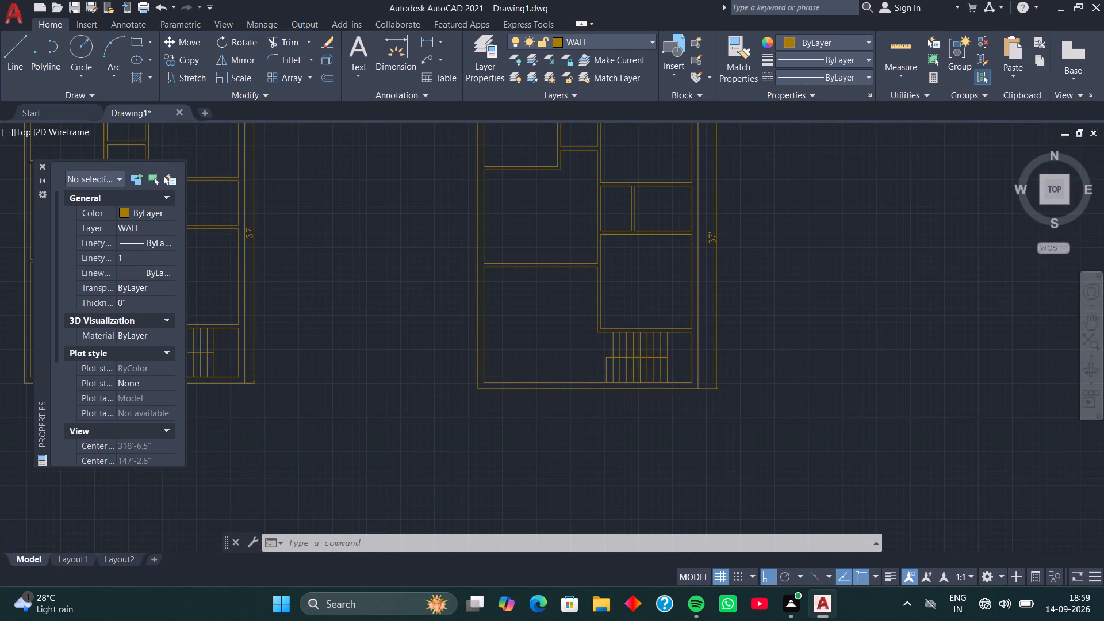
{"action": "scroll", "coordinate": [655, 350], "scroll_direction": "up", "scroll_amount": 1}
{"action": "left_click", "coordinate": [740, 338]}
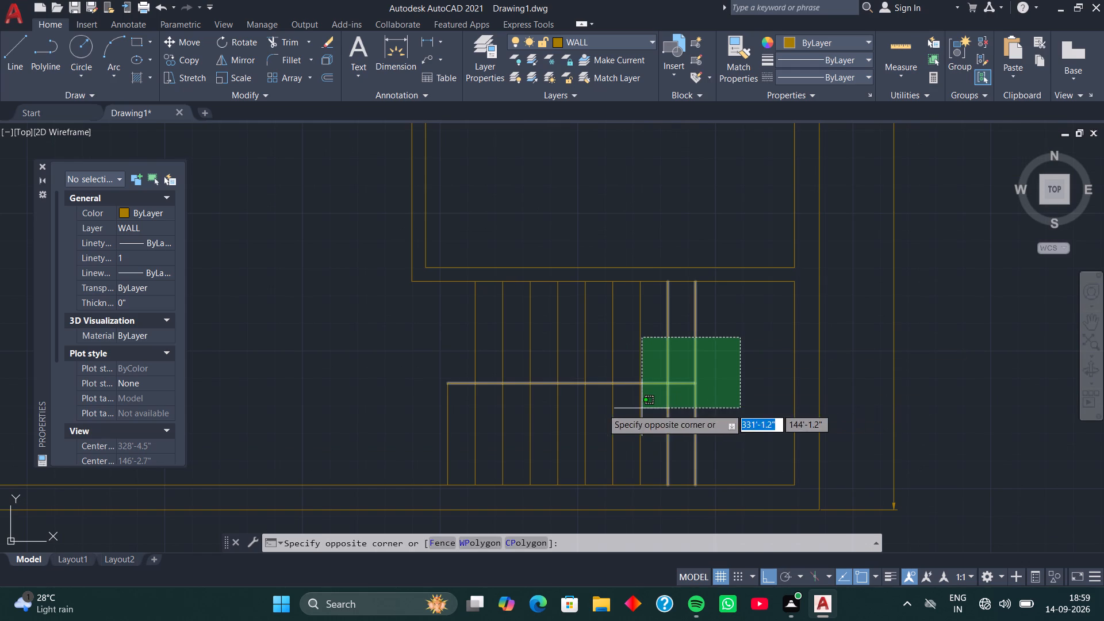
{"action": "left_click", "coordinate": [421, 428]}
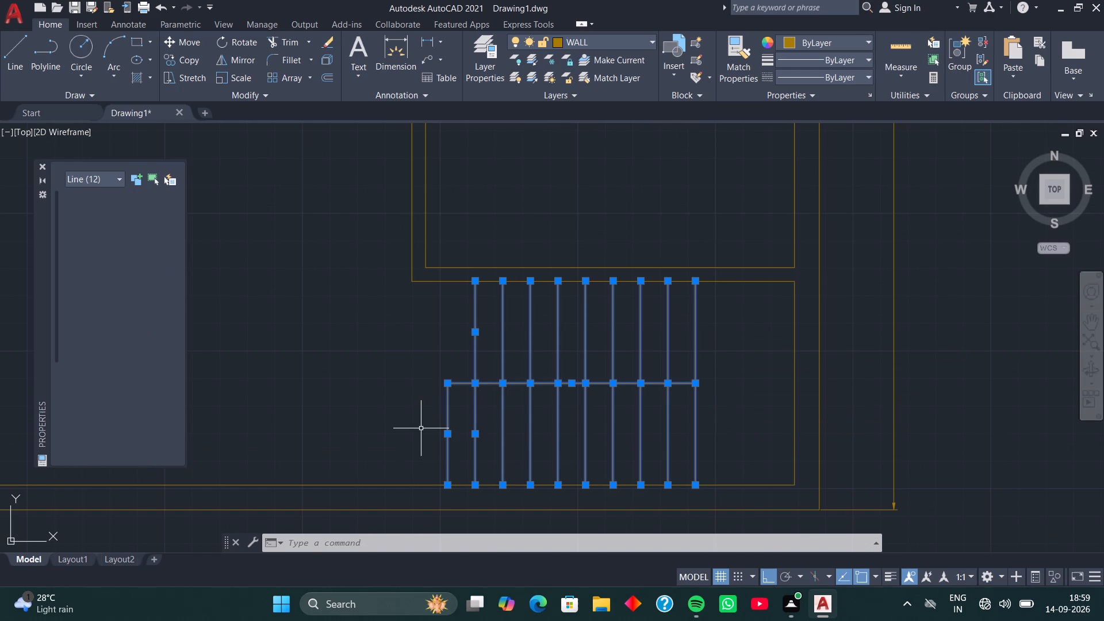
{"action": "left_click", "coordinate": [649, 37]}
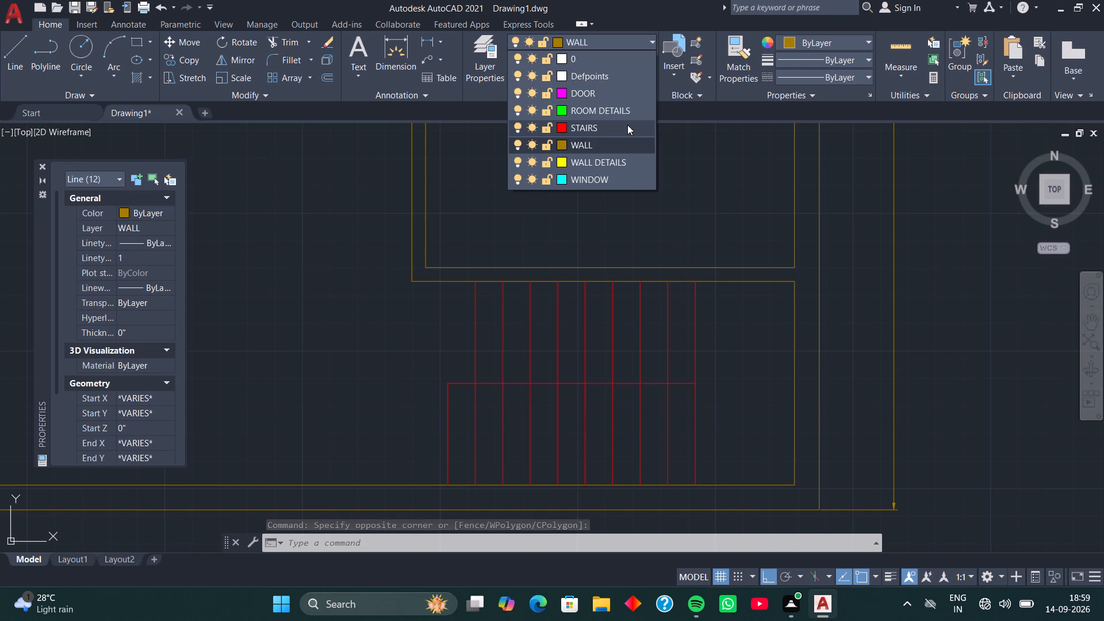
{"action": "left_click", "coordinate": [627, 125]}
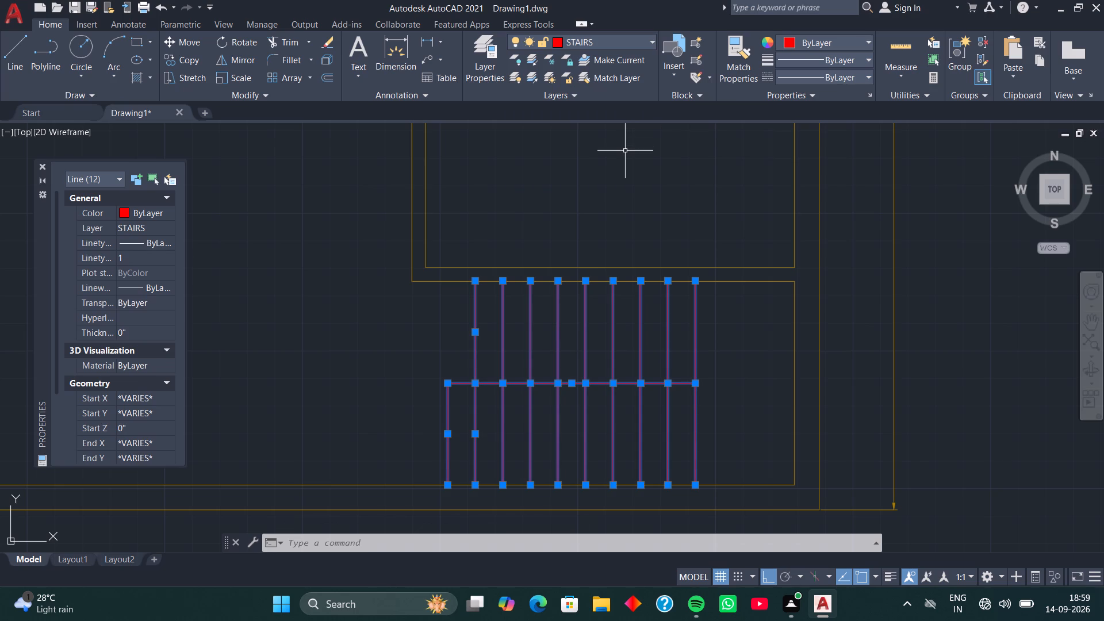
{"action": "key", "text": "Escape"}
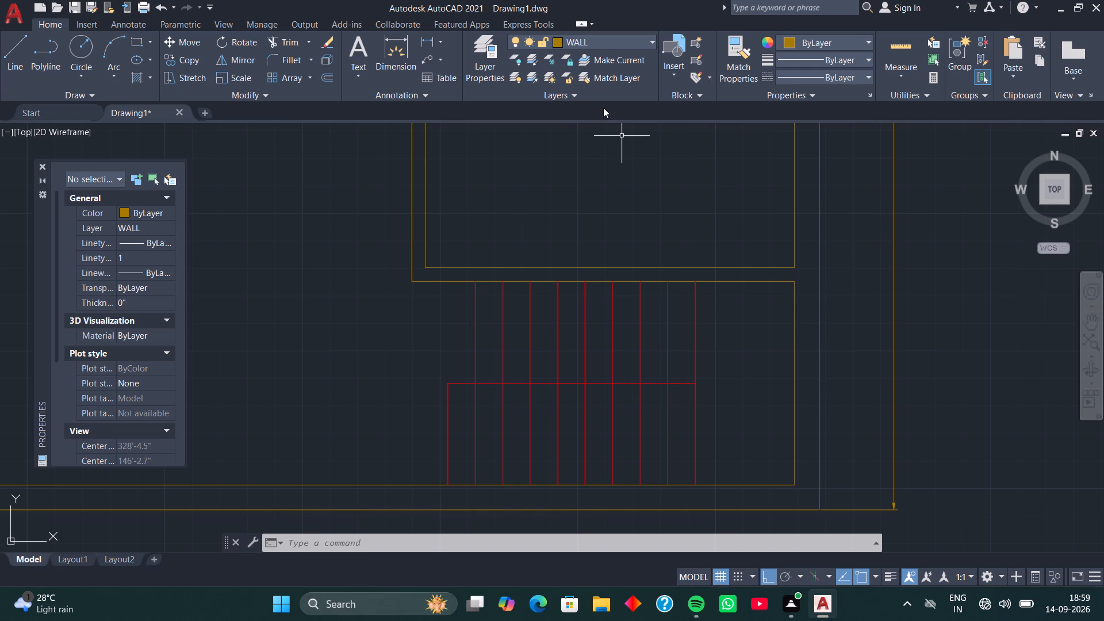
Add a vertical linear dimension from the recess's upper inner corner to the large upper-right room's lower-left corner in the right-hand plan.
{"action": "scroll", "coordinate": [501, 228], "scroll_direction": "down", "scroll_amount": 2}
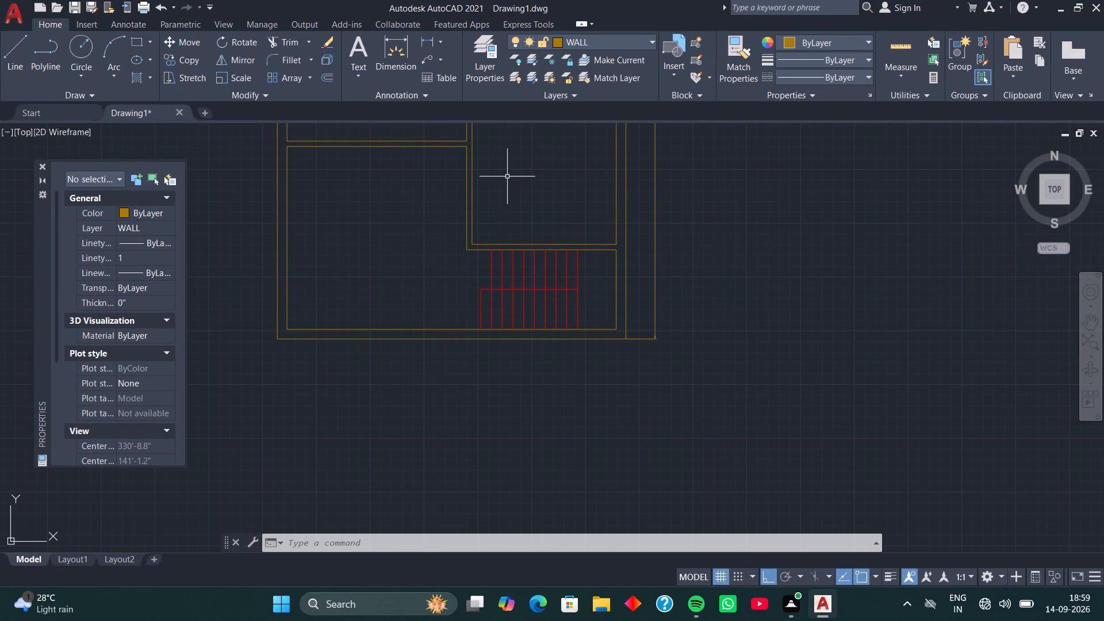
{"action": "middle_click_drag", "start_coordinate": [522, 205], "coordinate": [457, 381]}
{"action": "middle_click_drag", "start_coordinate": [459, 264], "coordinate": [459, 285]}
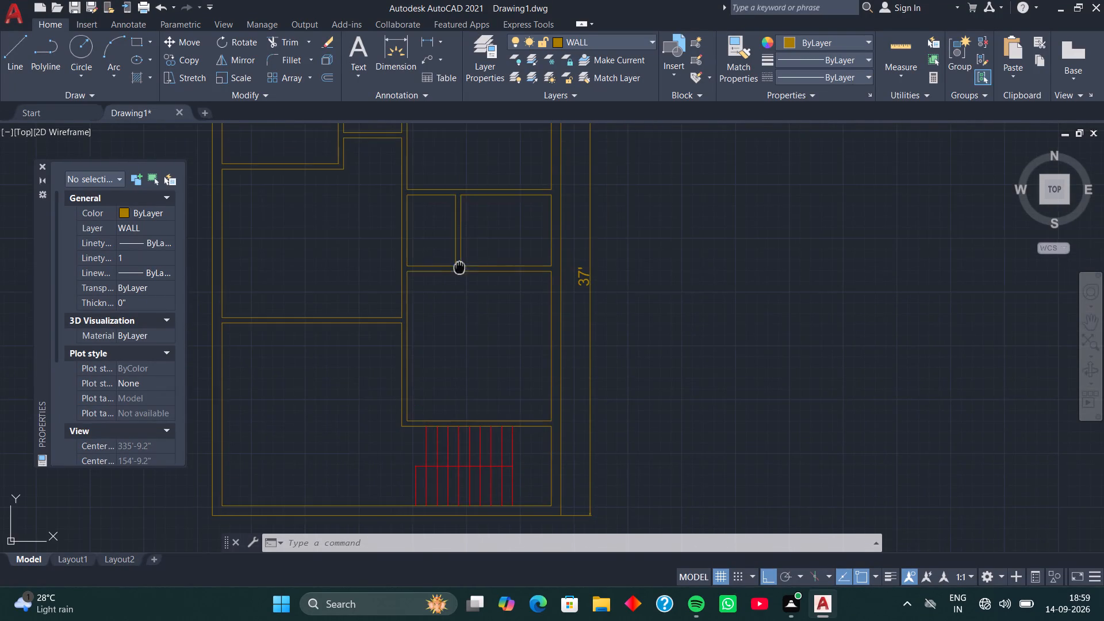
{"action": "middle_click_drag", "start_coordinate": [459, 285], "coordinate": [461, 309]}
{"action": "scroll", "coordinate": [411, 216], "scroll_direction": "up", "scroll_amount": 5}
{"action": "middle_click_drag", "start_coordinate": [411, 206], "coordinate": [440, 315]}
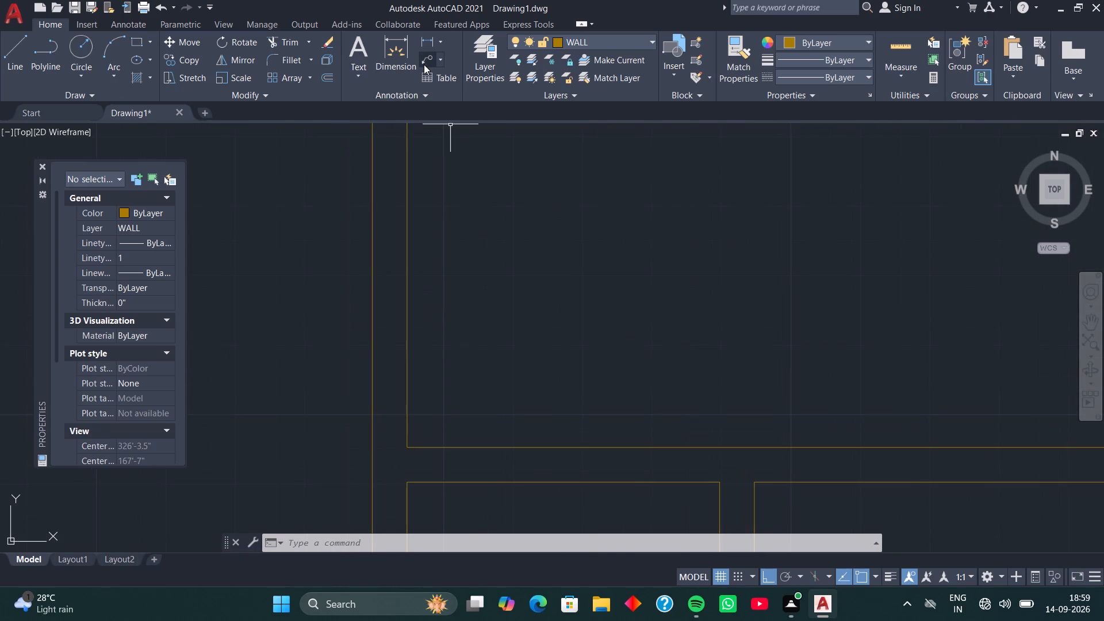
{"action": "left_click", "coordinate": [421, 42]}
{"action": "scroll", "coordinate": [420, 168], "scroll_direction": "down", "scroll_amount": 2}
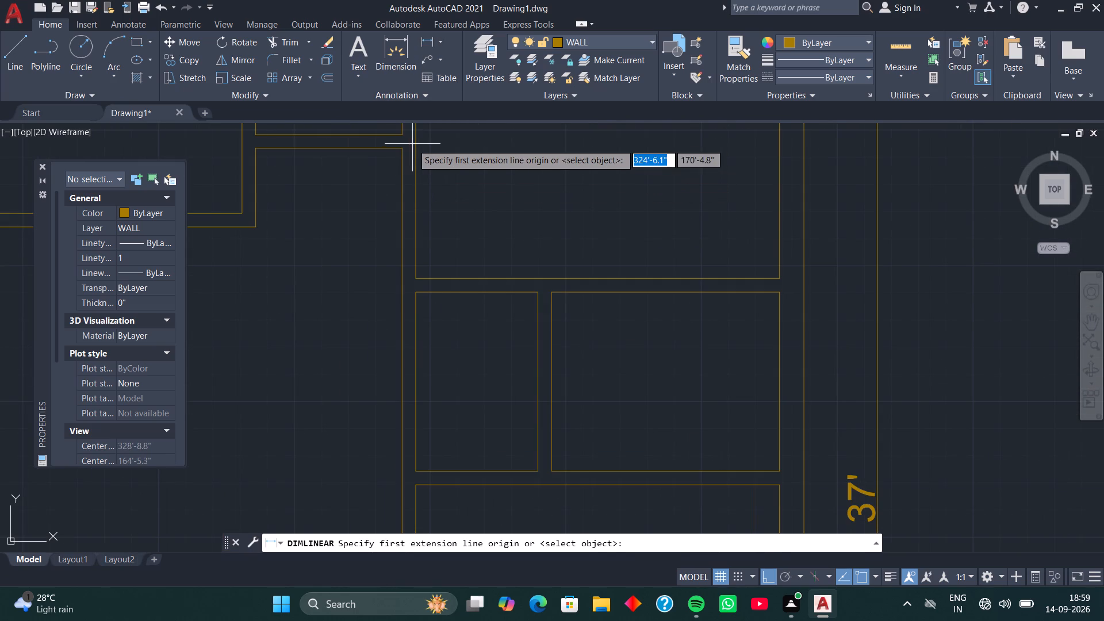
{"action": "left_click", "coordinate": [403, 147]}
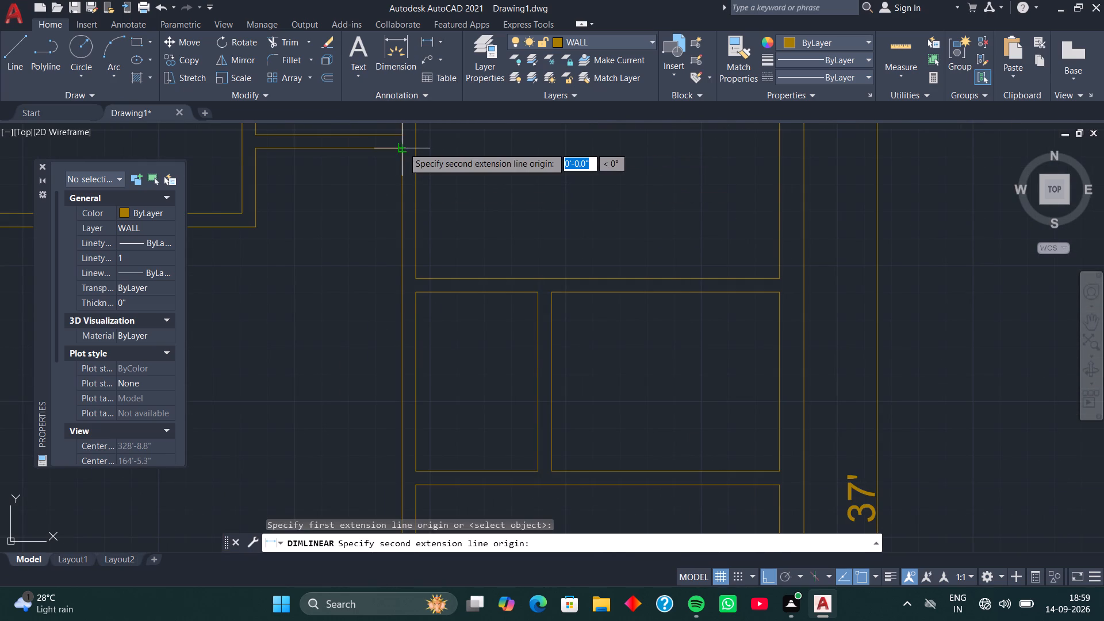
{"action": "left_click", "coordinate": [419, 277]}
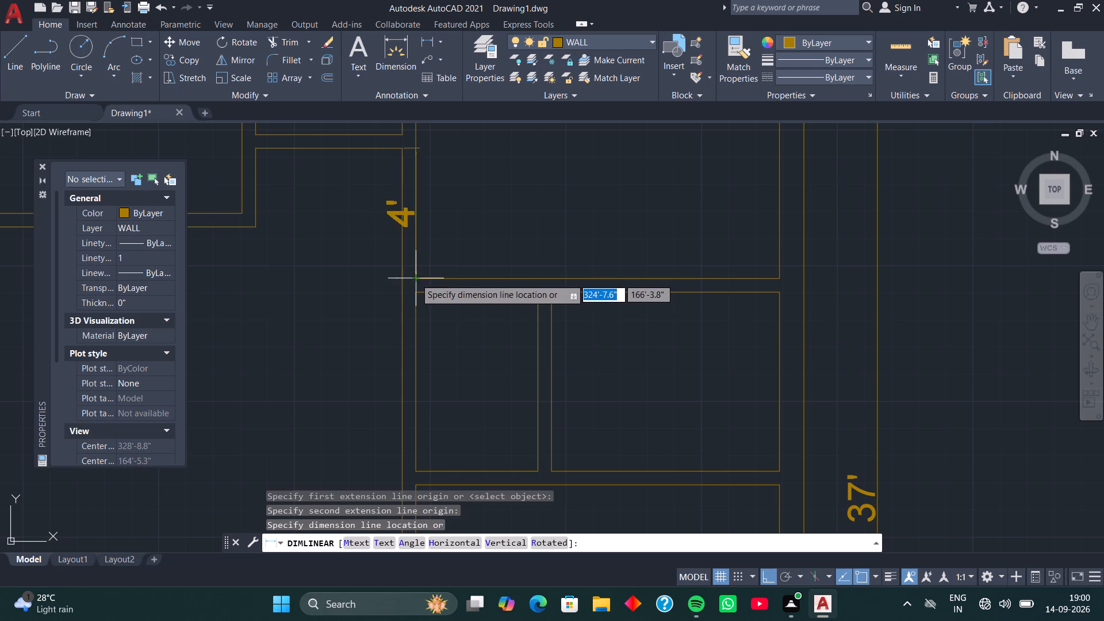
{"action": "left_click", "coordinate": [367, 255]}
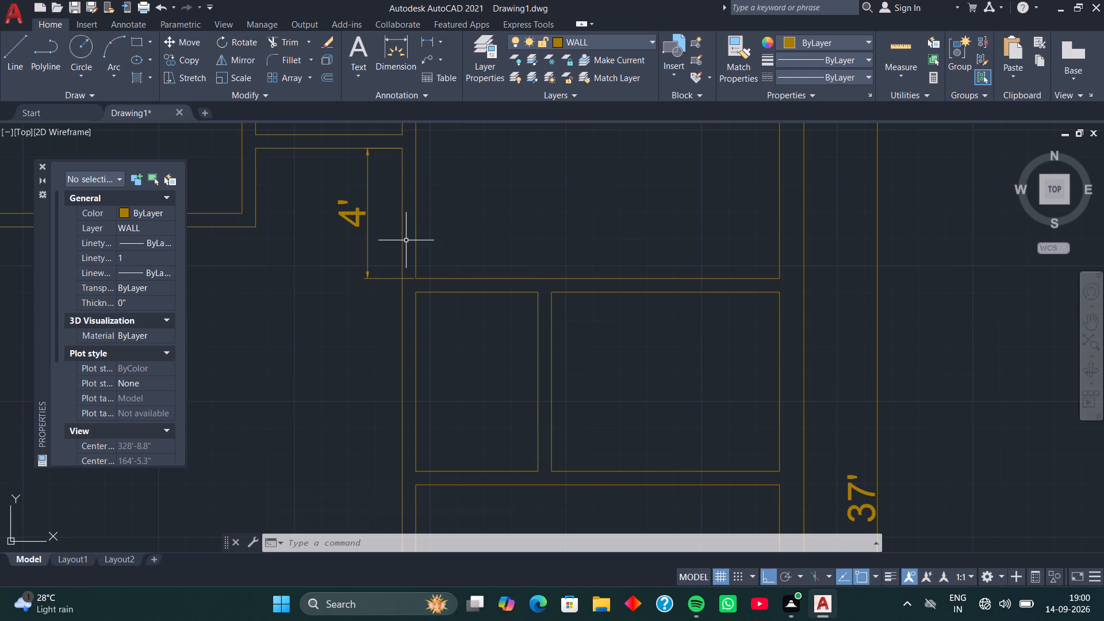
Add a horizontal linear dimension across the narrow middle room's width, placed along its bottom wall line.
{"action": "middle_click_drag", "start_coordinate": [458, 358], "coordinate": [430, 210]}
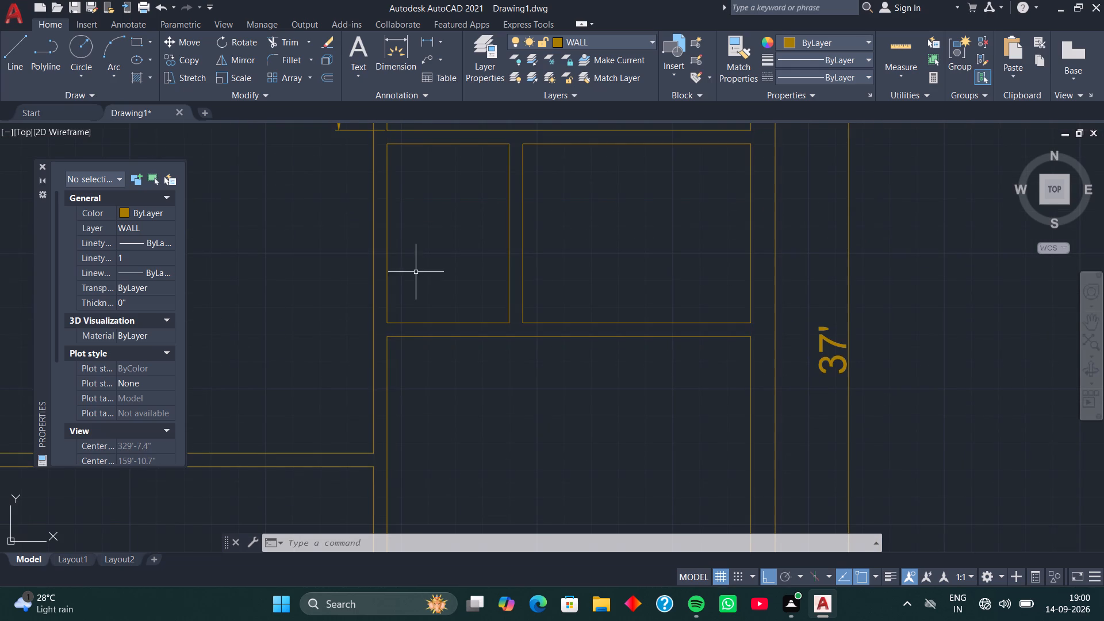
{"action": "left_click", "coordinate": [424, 41]}
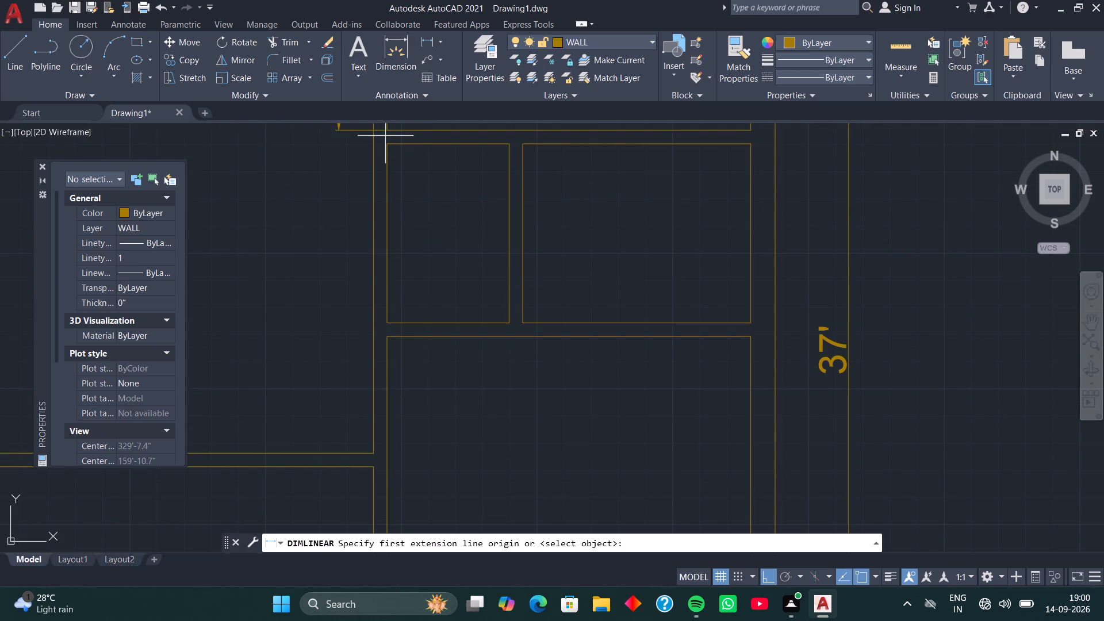
{"action": "left_click", "coordinate": [390, 322]}
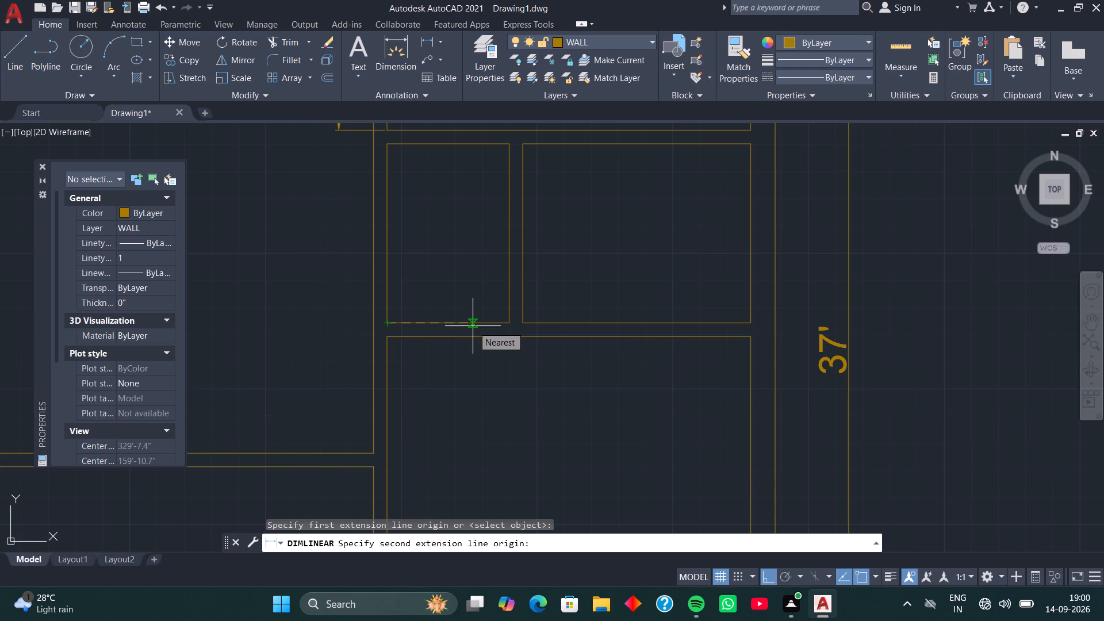
{"action": "left_click", "coordinate": [508, 325]}
{"action": "left_click", "coordinate": [508, 319]}
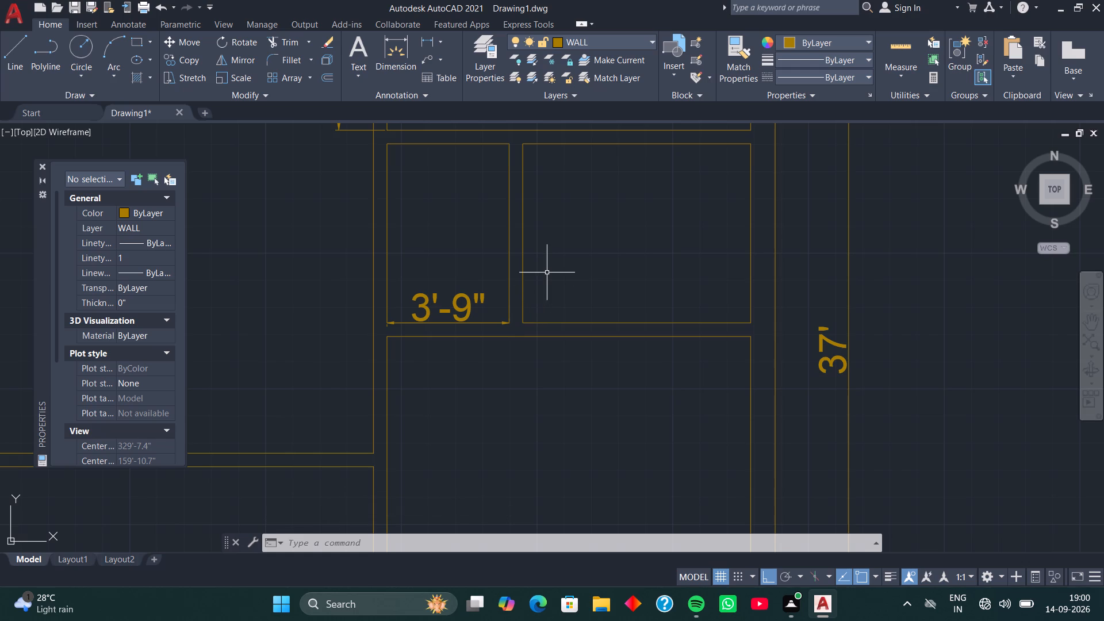
Extend the upper-left room's right inner wall line down to the outer line of the wall below it.
{"action": "scroll", "coordinate": [488, 333], "scroll_direction": "down", "scroll_amount": 2}
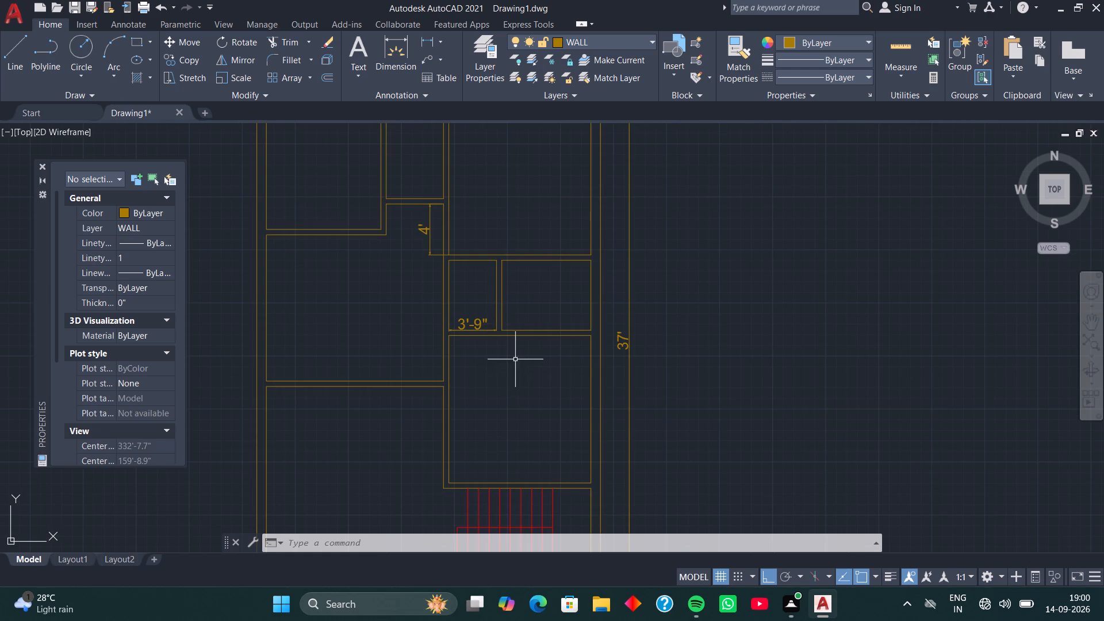
{"action": "middle_click_drag", "start_coordinate": [452, 381], "coordinate": [459, 335]}
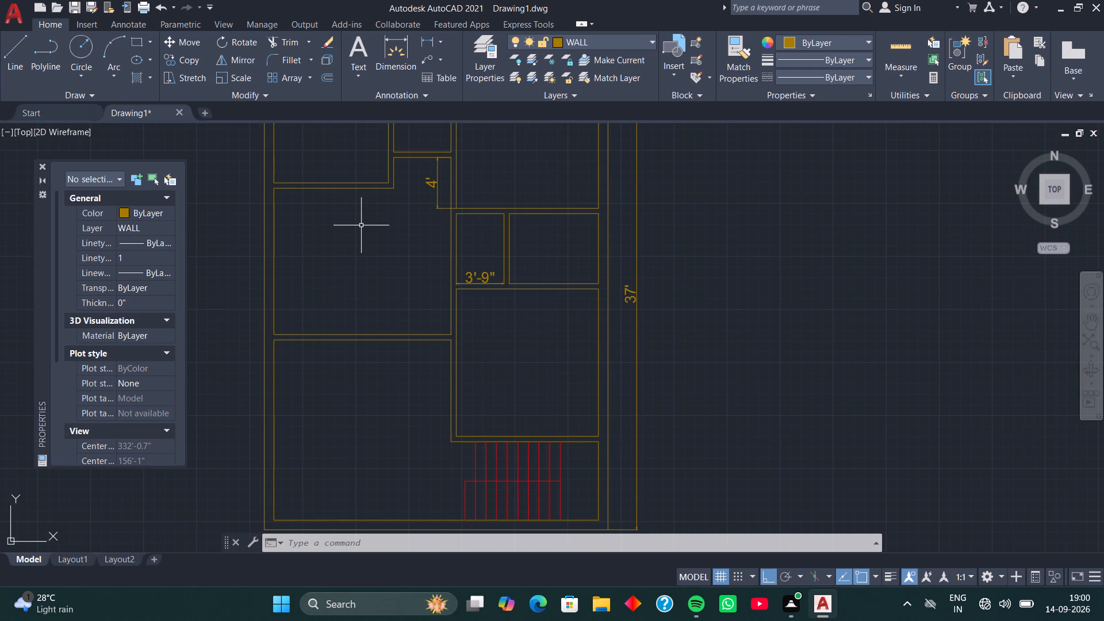
{"action": "middle_click_drag", "start_coordinate": [362, 208], "coordinate": [389, 307]}
{"action": "middle_click_drag", "start_coordinate": [396, 256], "coordinate": [403, 303]}
{"action": "scroll", "coordinate": [435, 320], "scroll_direction": "up", "scroll_amount": 4}
{"action": "middle_click_drag", "start_coordinate": [413, 342], "coordinate": [459, 328]}
{"action": "scroll", "coordinate": [457, 328], "scroll_direction": "up", "scroll_amount": 1}
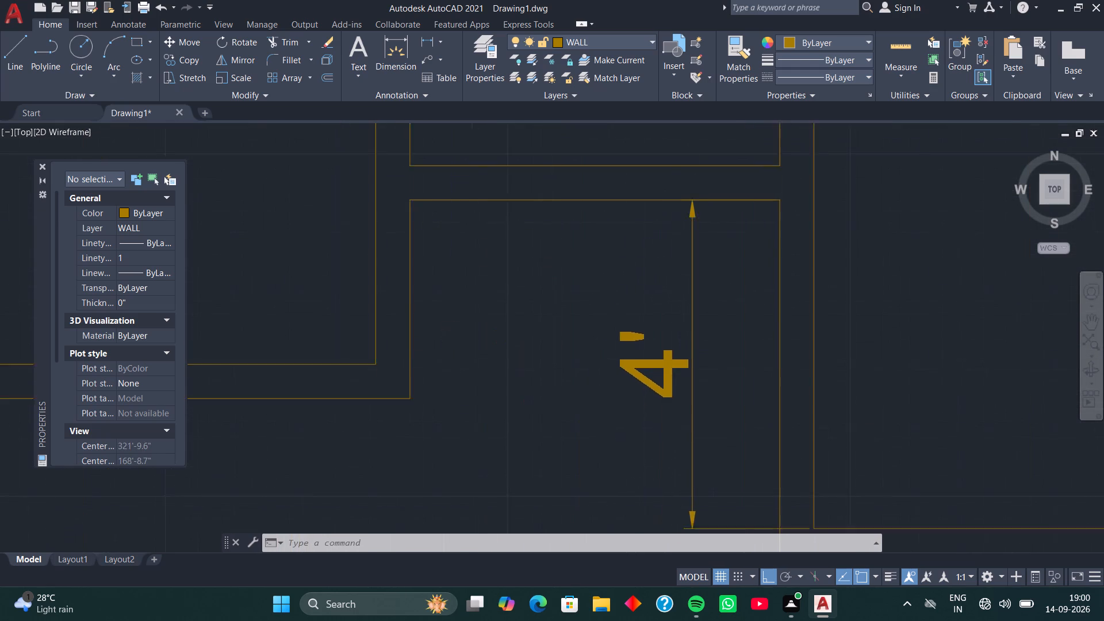
{"action": "middle_click_drag", "start_coordinate": [459, 328], "coordinate": [461, 327]}
{"action": "type", "text": "EX"}
{"action": "key", "text": "space"}
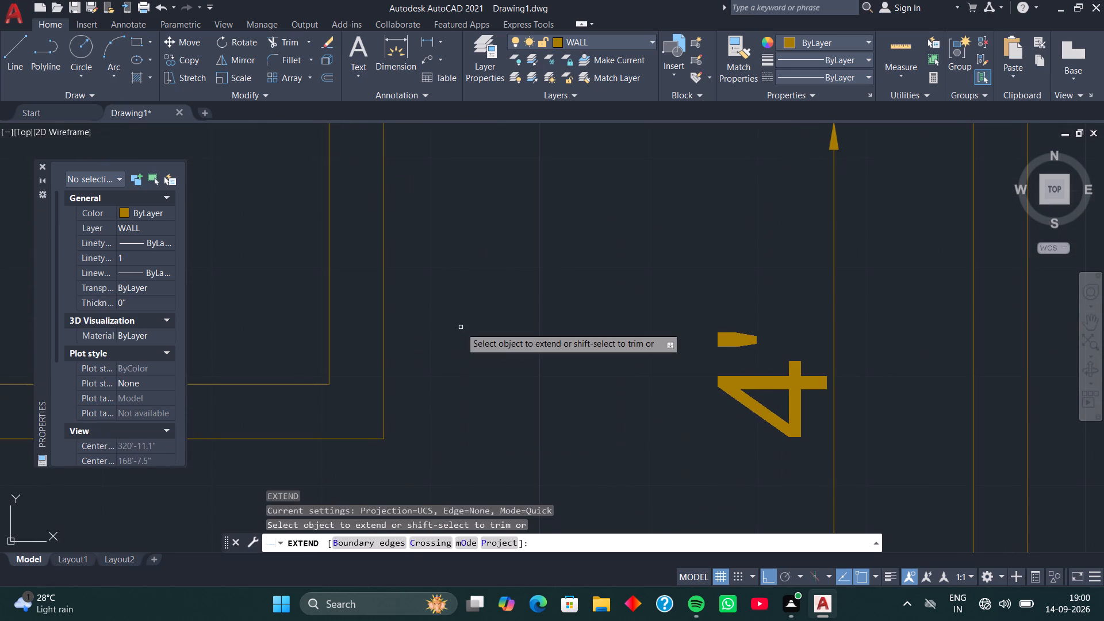
{"action": "left_click", "coordinate": [329, 300]}
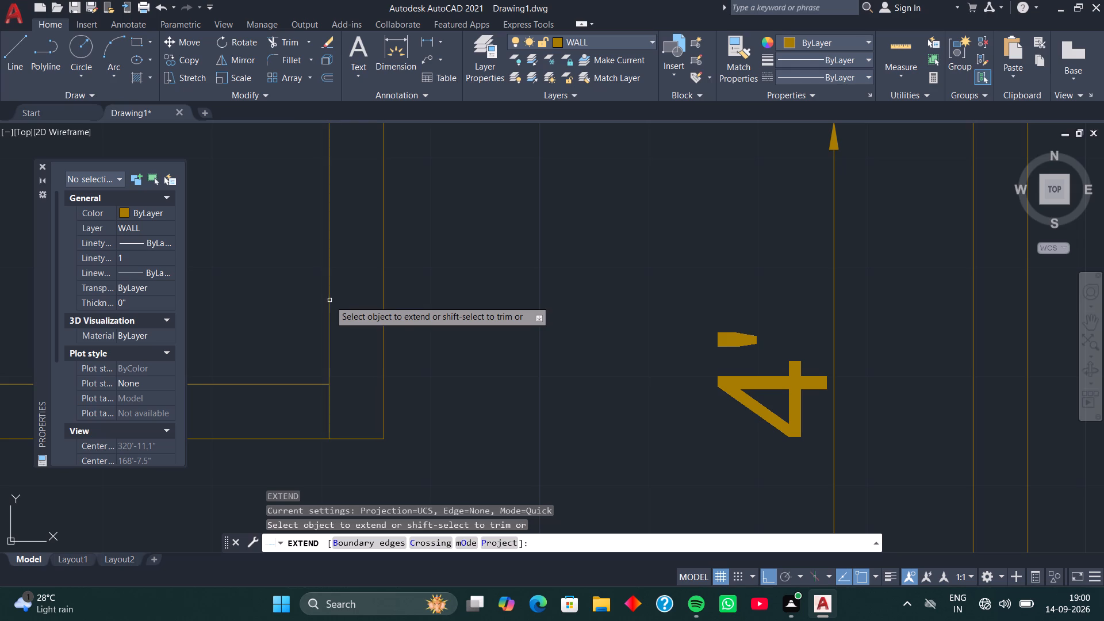
{"action": "scroll", "coordinate": [476, 338], "scroll_direction": "down", "scroll_amount": 1}
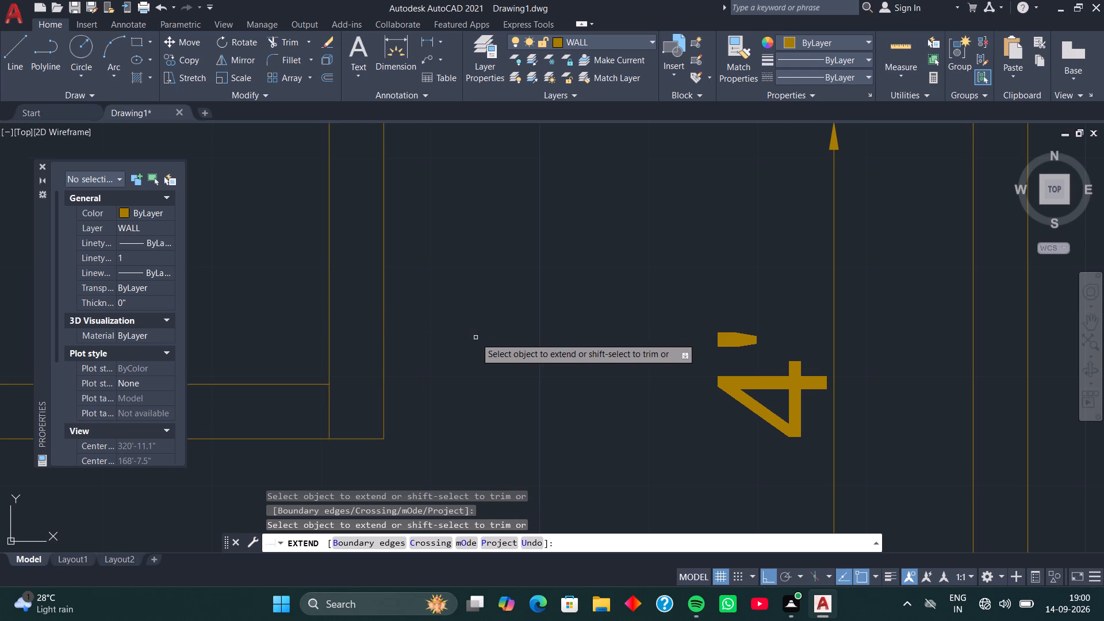
{"action": "scroll", "coordinate": [476, 338], "scroll_direction": "down", "scroll_amount": 1}
{"action": "middle_click_drag", "start_coordinate": [474, 401], "coordinate": [549, 321]}
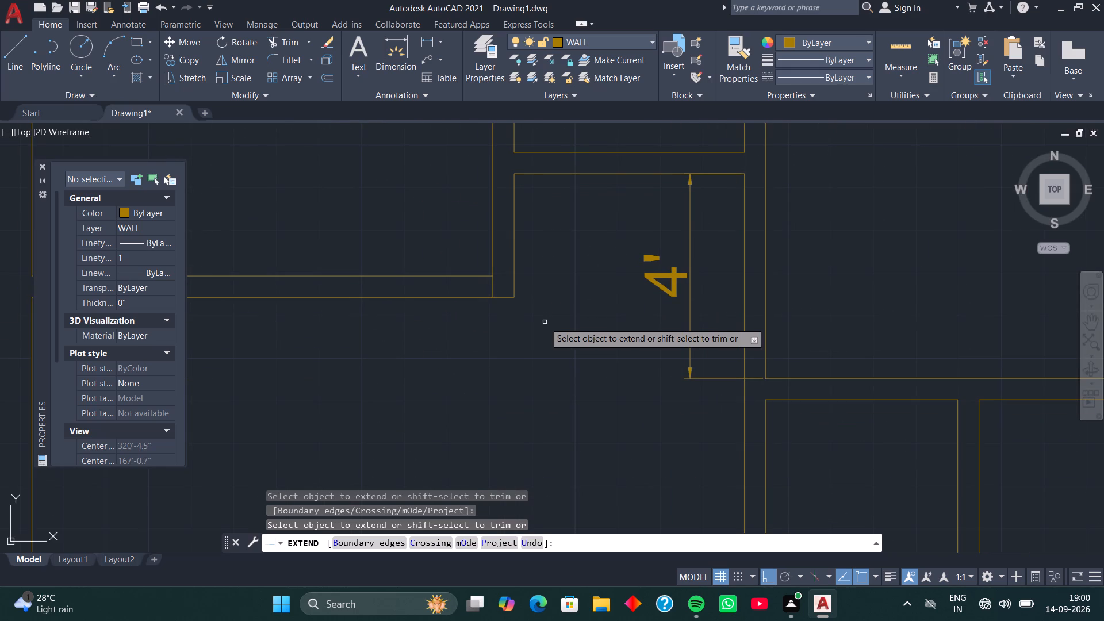
{"action": "key", "text": "space"}
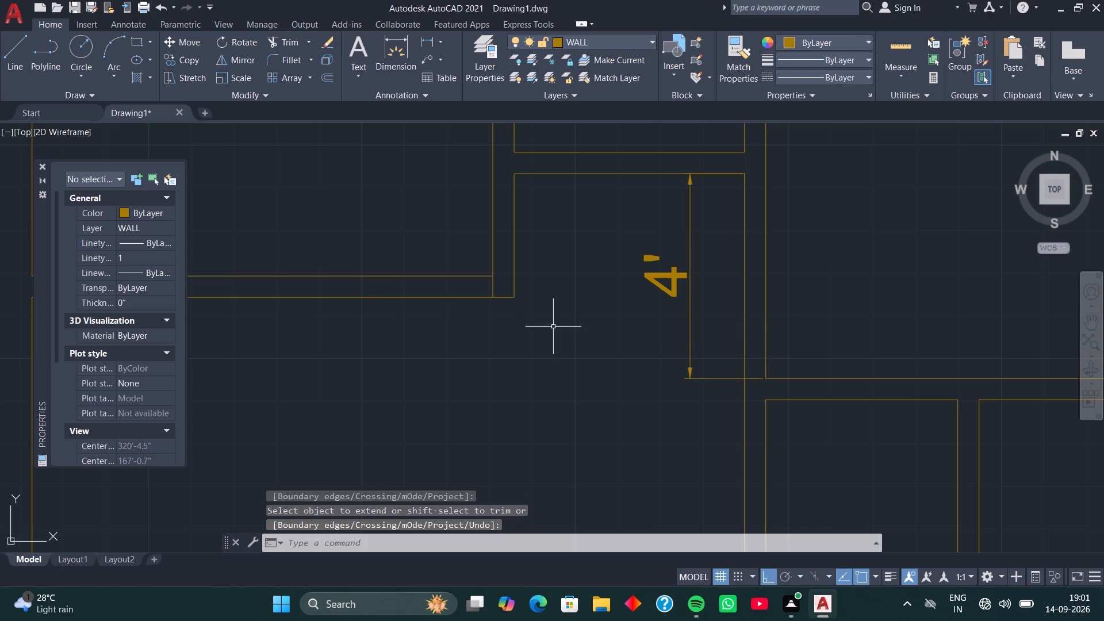
Copy the upper-left room's extended right inner wall line 3'6" to the left across the wall below.
{"action": "left_click", "coordinate": [495, 287]}
{"action": "left_click", "coordinate": [487, 288]}
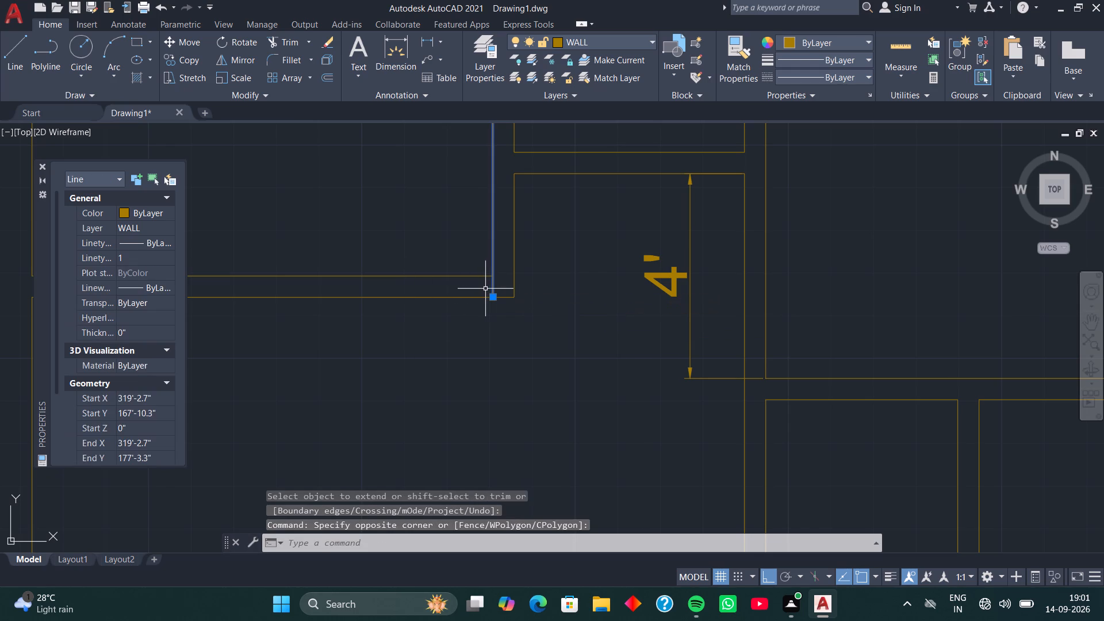
{"action": "type", "text": "CO"}
{"action": "key", "text": "space"}
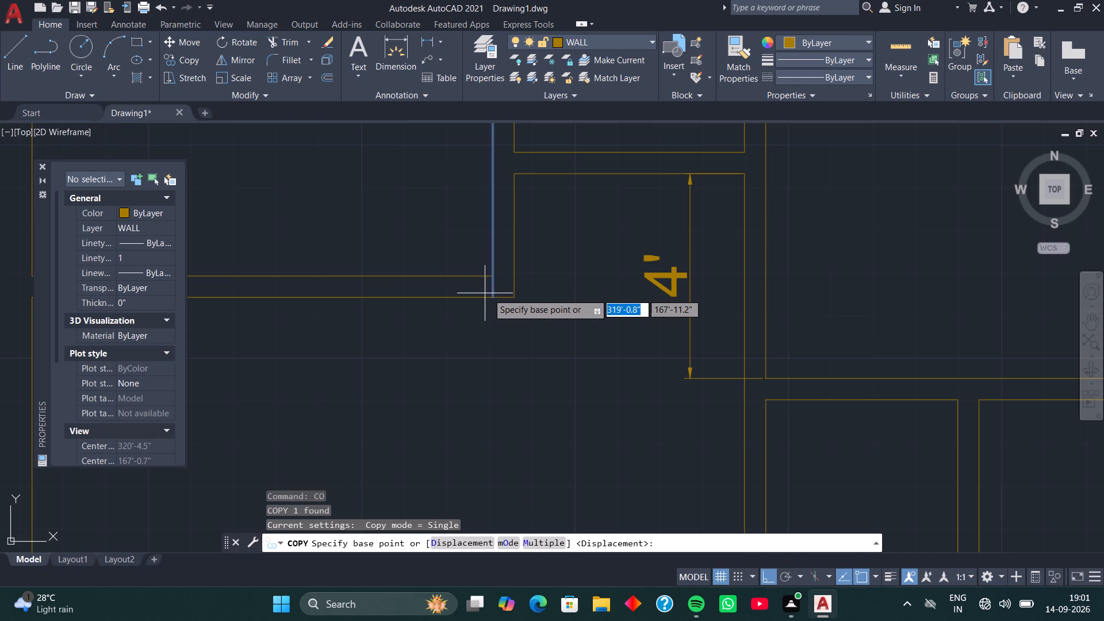
{"action": "left_click", "coordinate": [493, 296]}
{"action": "scroll", "coordinate": [413, 287], "scroll_direction": "down", "scroll_amount": 2}
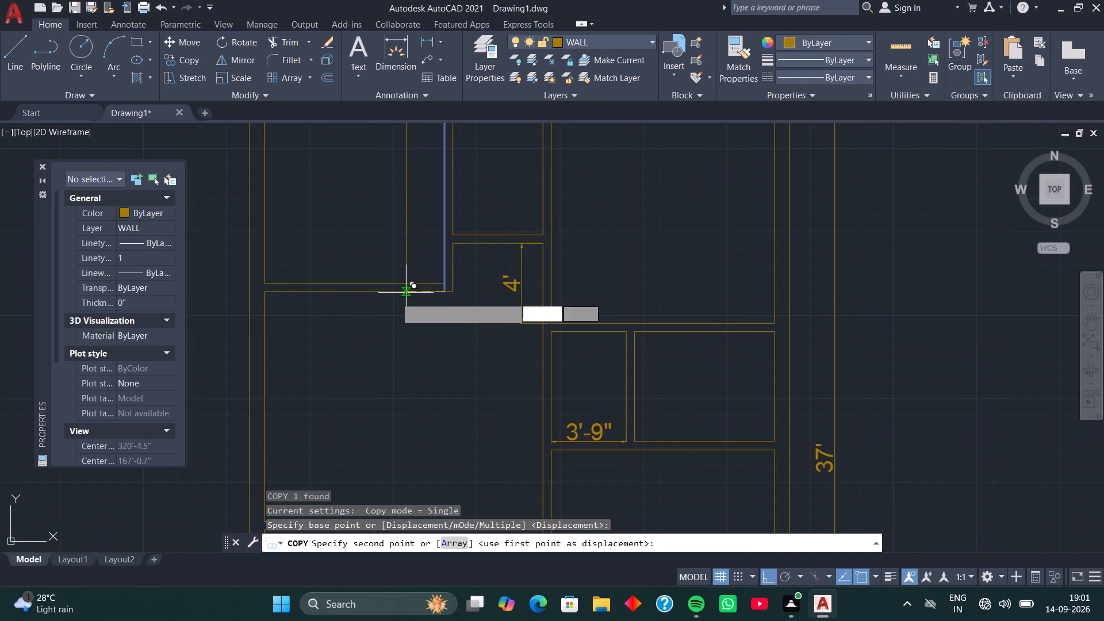
{"action": "scroll", "coordinate": [361, 296], "scroll_direction": "up", "scroll_amount": 2}
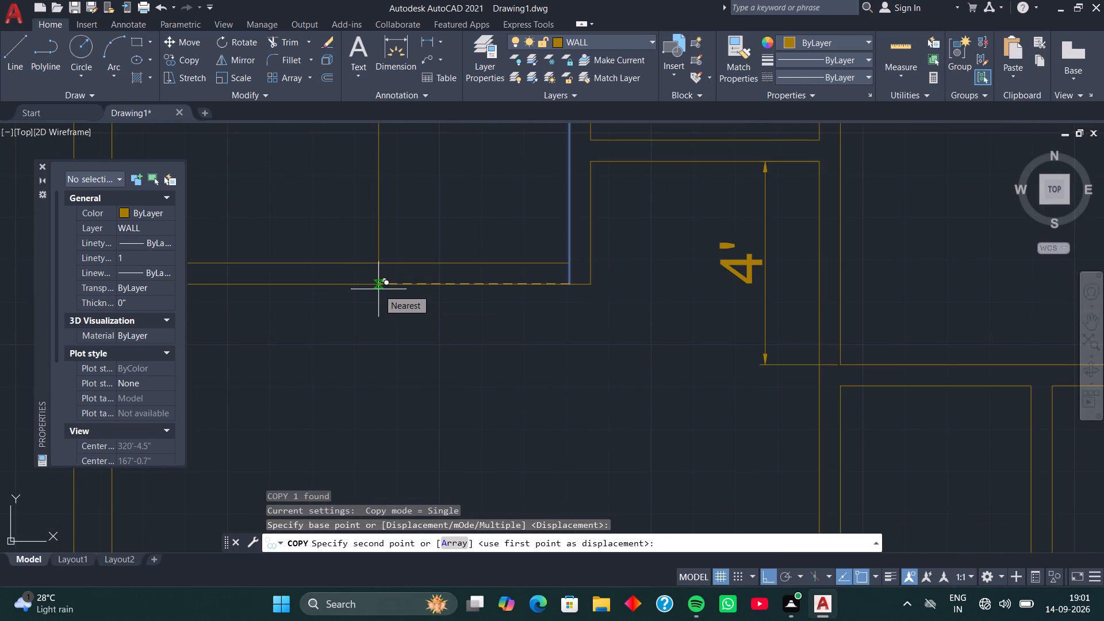
{"action": "type", "text": "3'6"}
{"action": "key", "text": "Return"}
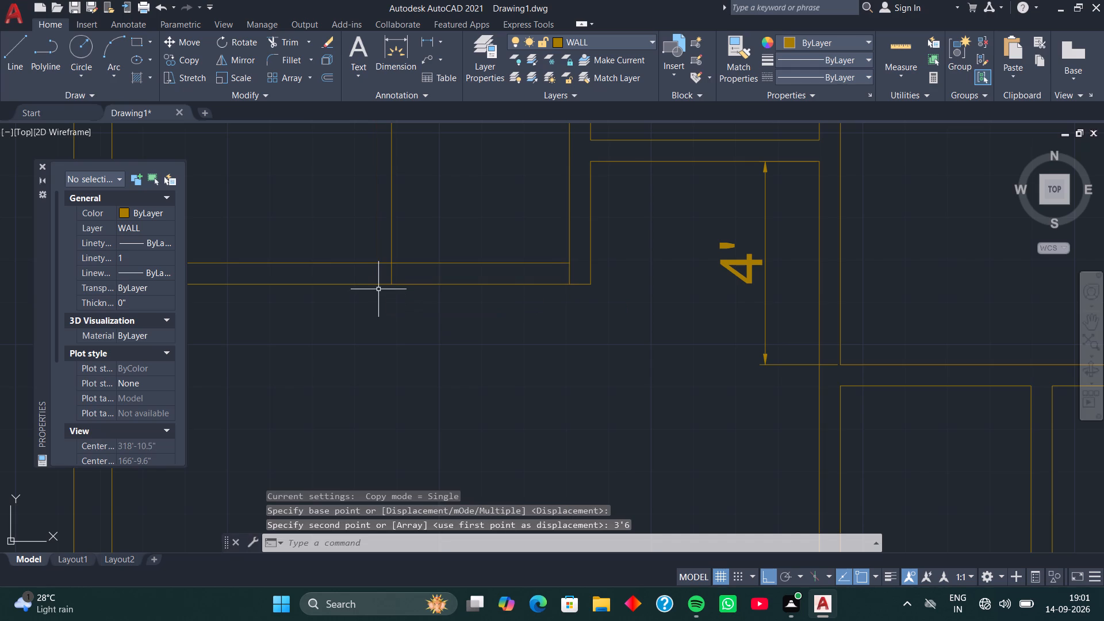
Trim the bottom wall of the upper-left room between the two vertical lines to open a doorway, removing the copied line's excess above.
{"action": "type", "text": "TR"}
{"action": "key", "text": "space"}
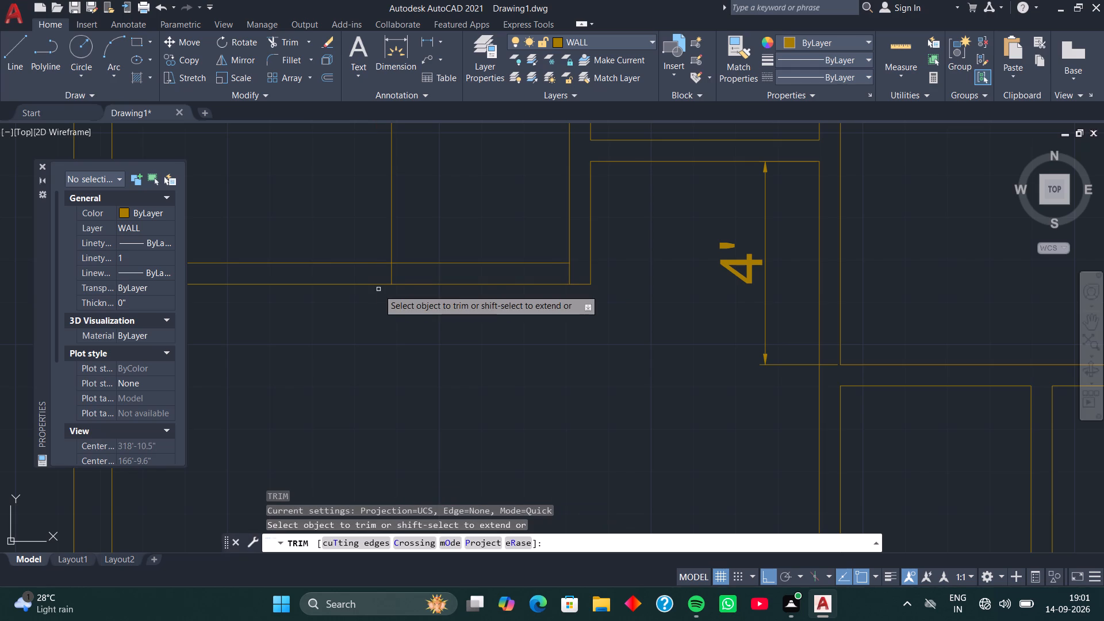
{"action": "left_click_drag", "start_coordinate": [461, 248], "coordinate": [464, 283]}
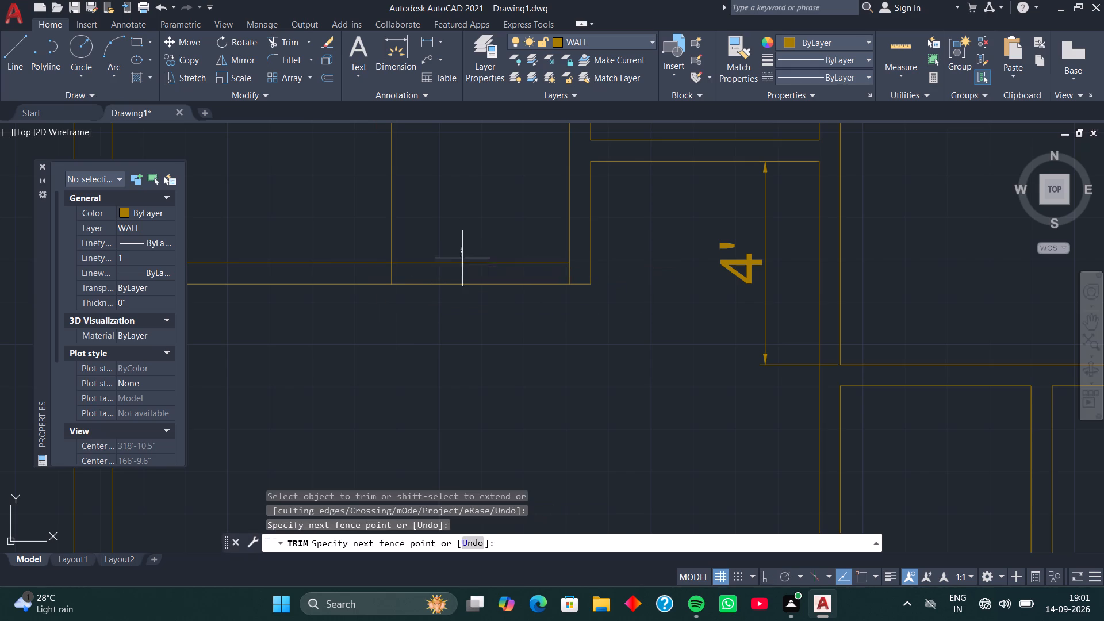
{"action": "left_click_drag", "start_coordinate": [464, 283], "coordinate": [465, 293]}
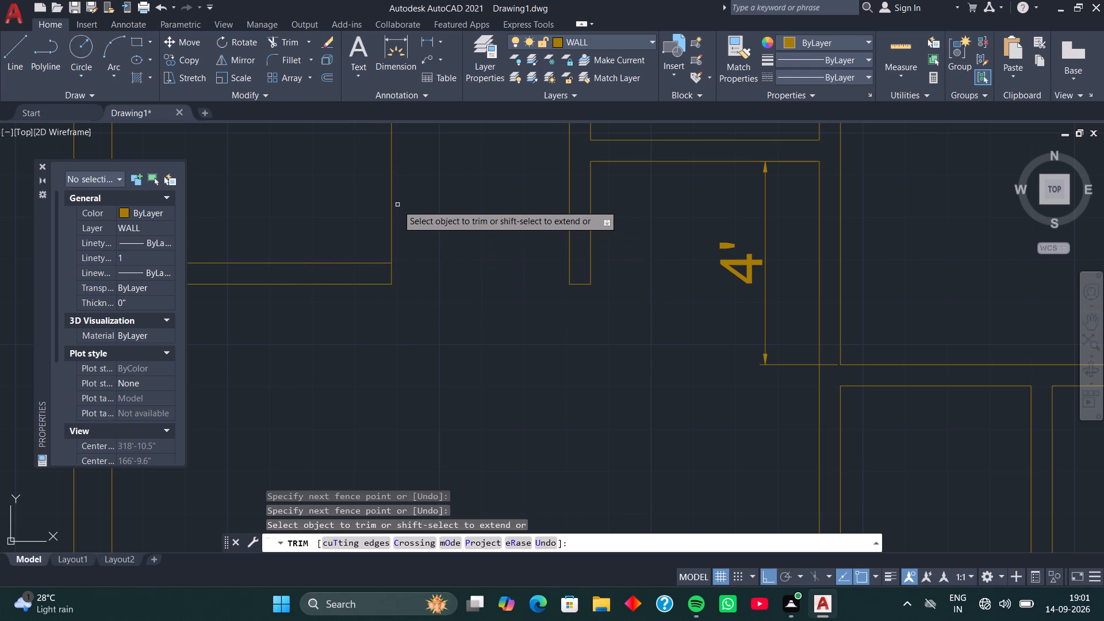
{"action": "left_click", "coordinate": [390, 204]}
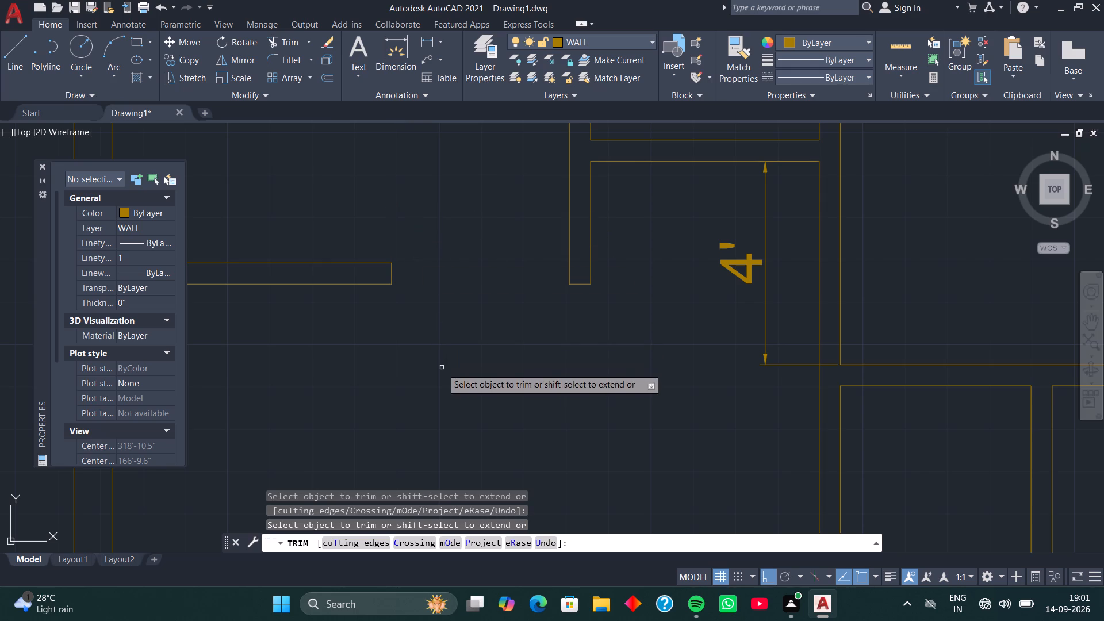
{"action": "scroll", "coordinate": [442, 368], "scroll_direction": "down", "scroll_amount": 2}
{"action": "middle_click_drag", "start_coordinate": [465, 267], "coordinate": [435, 310]}
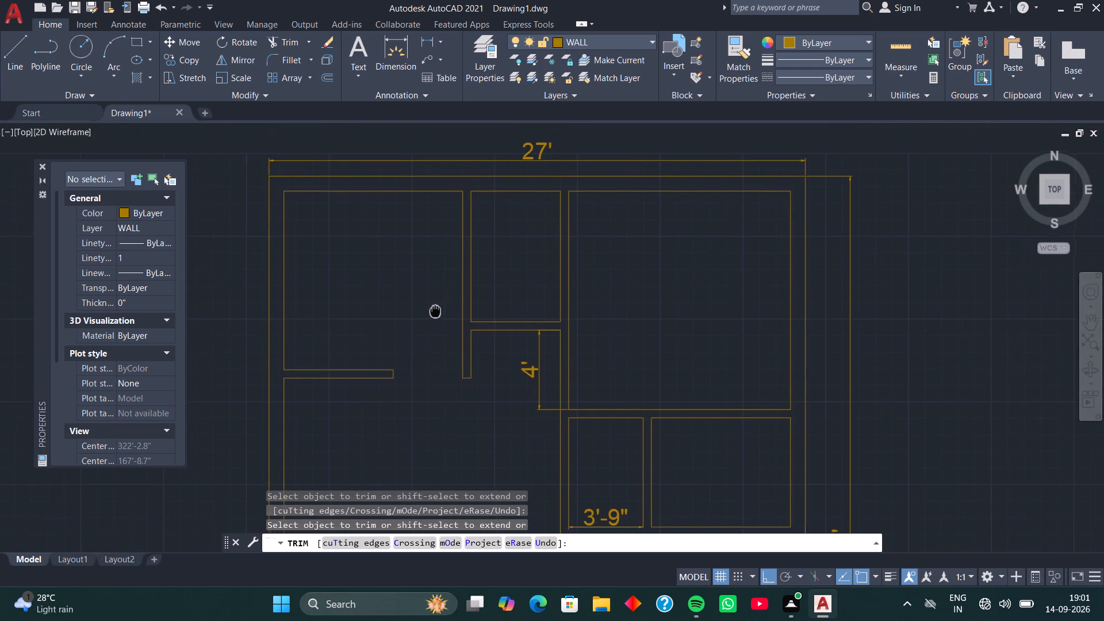
{"action": "middle_click_drag", "start_coordinate": [435, 310], "coordinate": [419, 304]}
{"action": "middle_click_drag", "start_coordinate": [413, 371], "coordinate": [404, 338]}
{"action": "middle_click", "coordinate": [404, 334]}
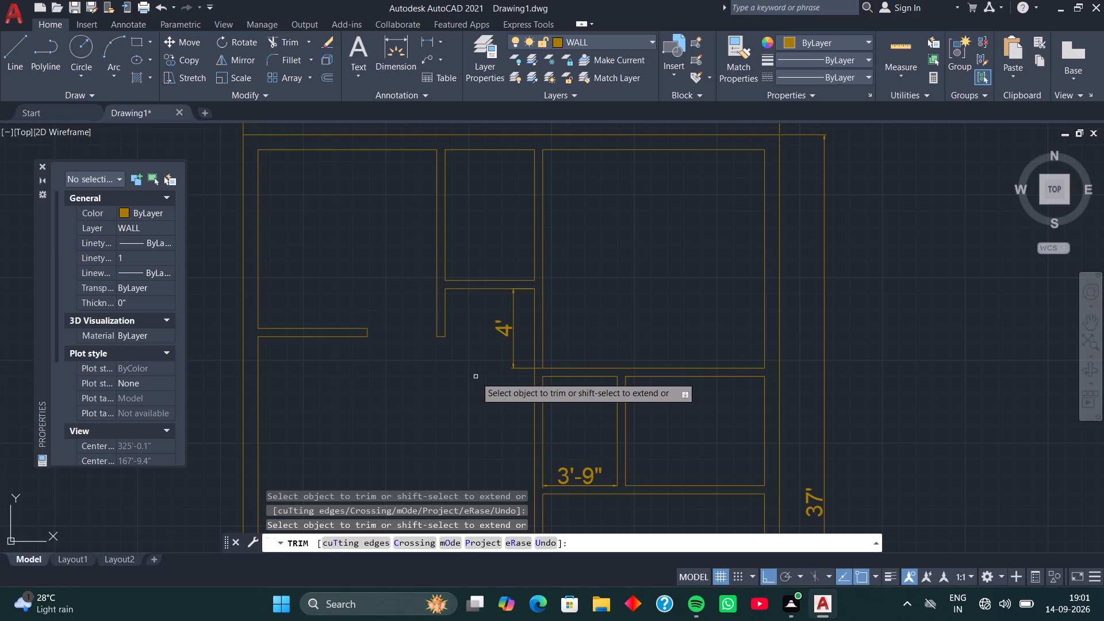
{"action": "key", "text": "space"}
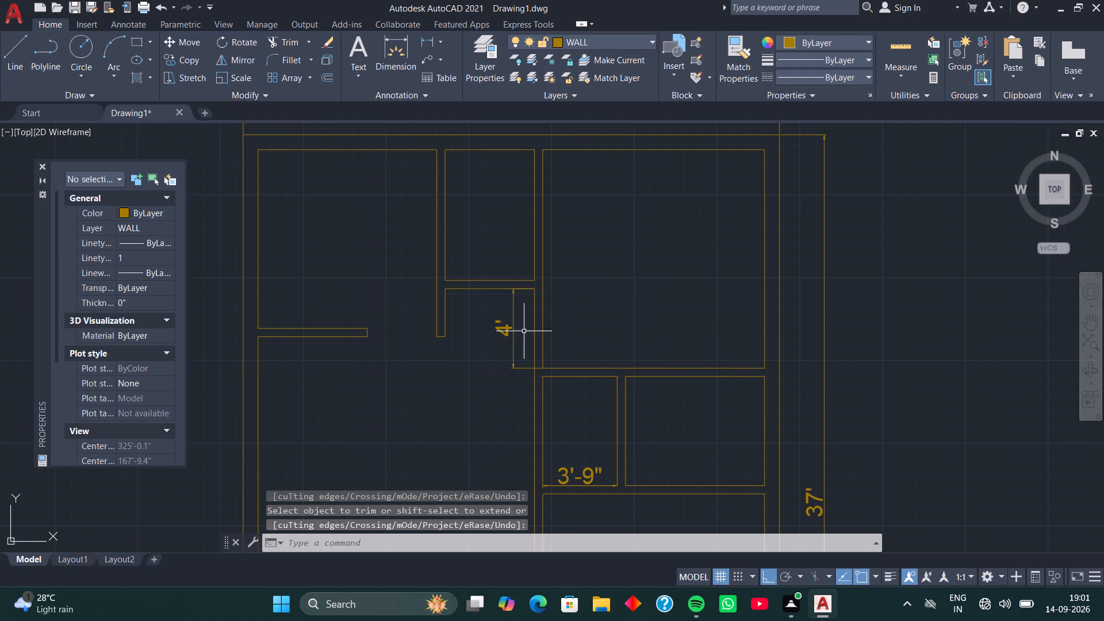
Draw a jamb line across the wall from the recess's upper inner corner and move it 6" down.
{"action": "scroll", "coordinate": [538, 289], "scroll_direction": "up", "scroll_amount": 6}
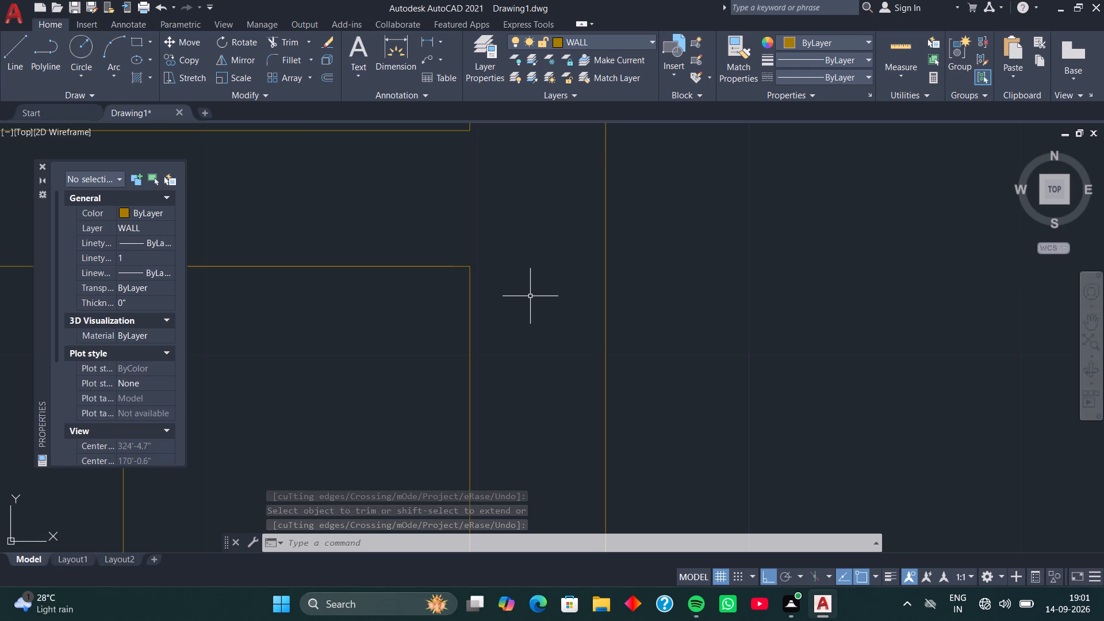
{"action": "key", "text": "l"}
{"action": "key", "text": "Return"}
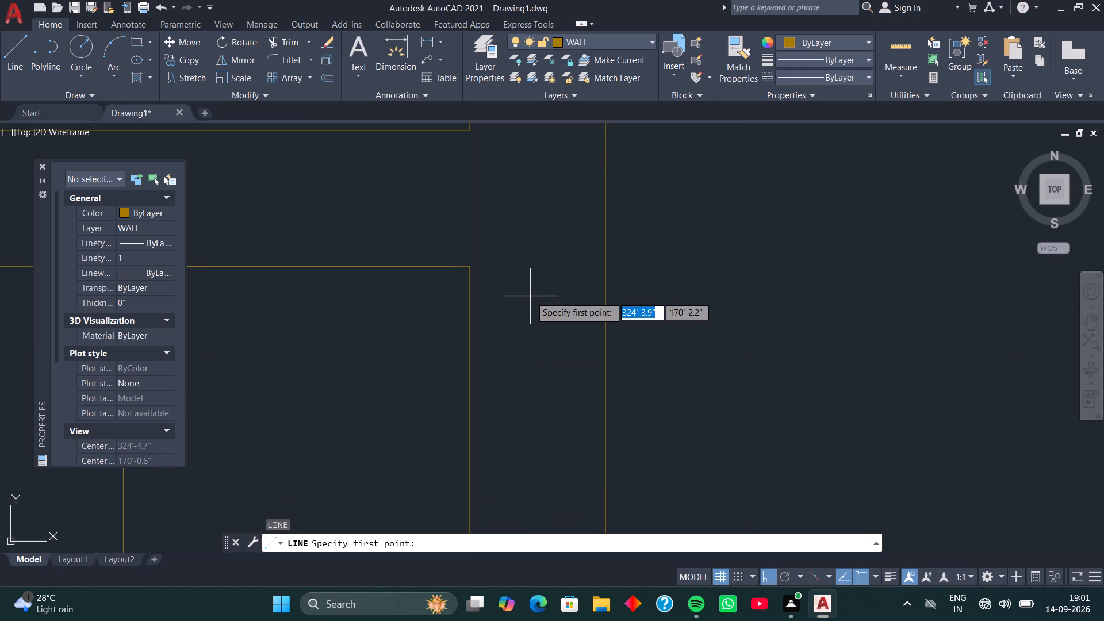
{"action": "left_click", "coordinate": [467, 268]}
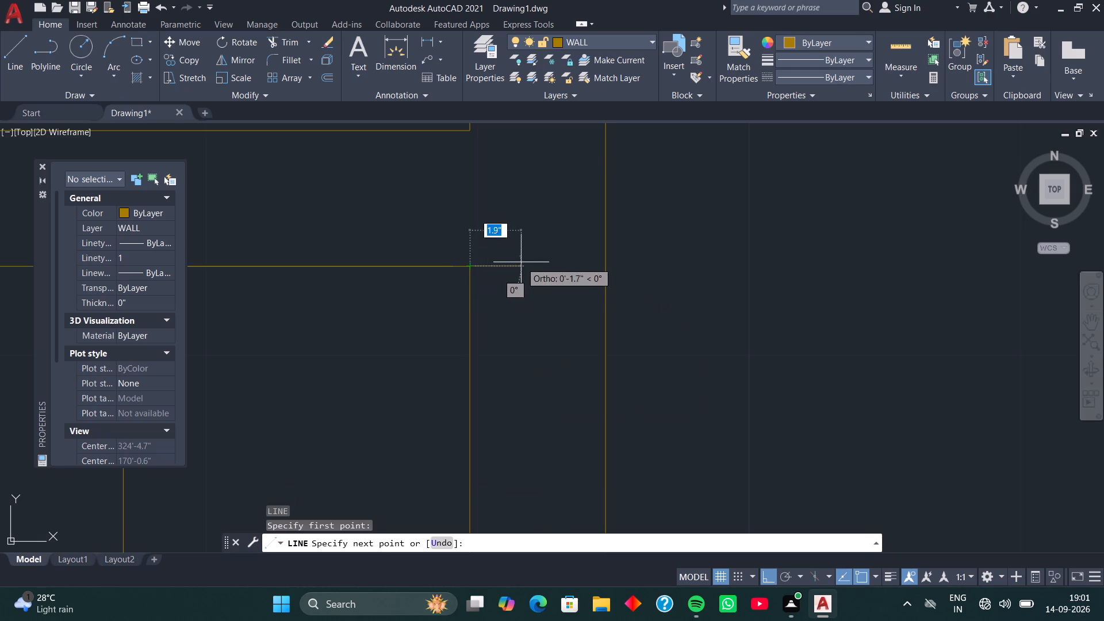
{"action": "left_click", "coordinate": [606, 267]}
{"action": "key", "text": "space"}
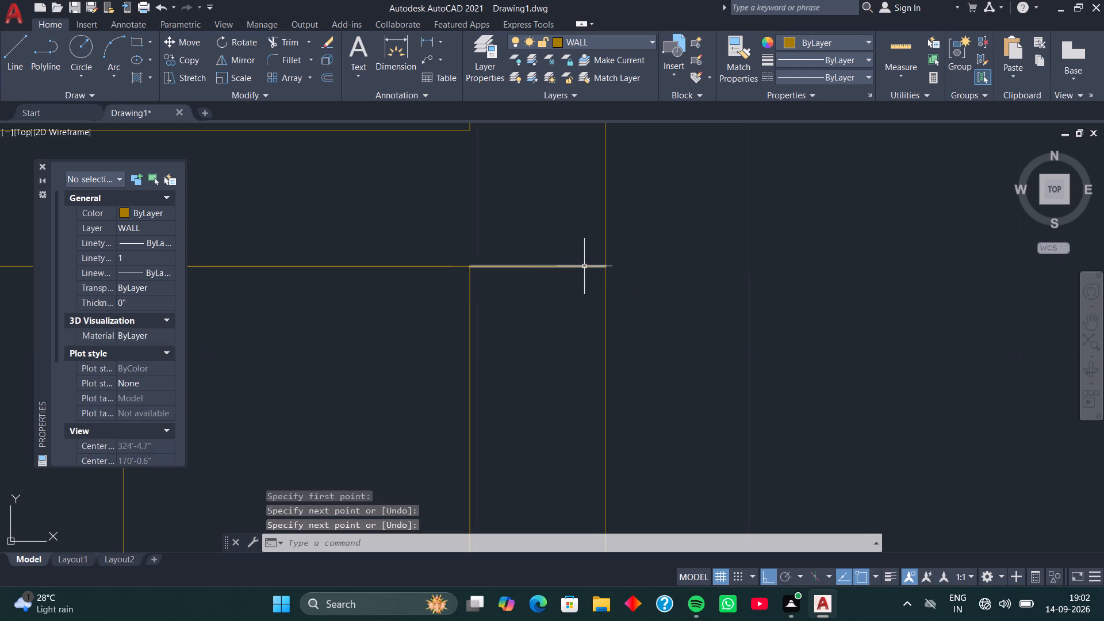
{"action": "left_click", "coordinate": [584, 266]}
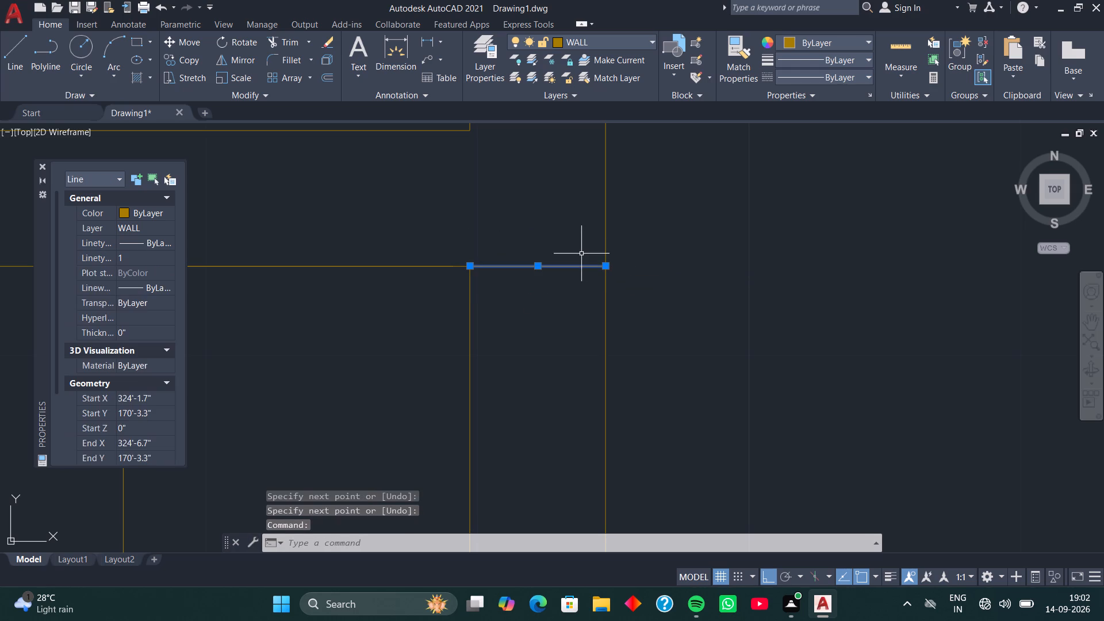
{"action": "type", "text": "M"}
{"action": "key", "text": "space"}
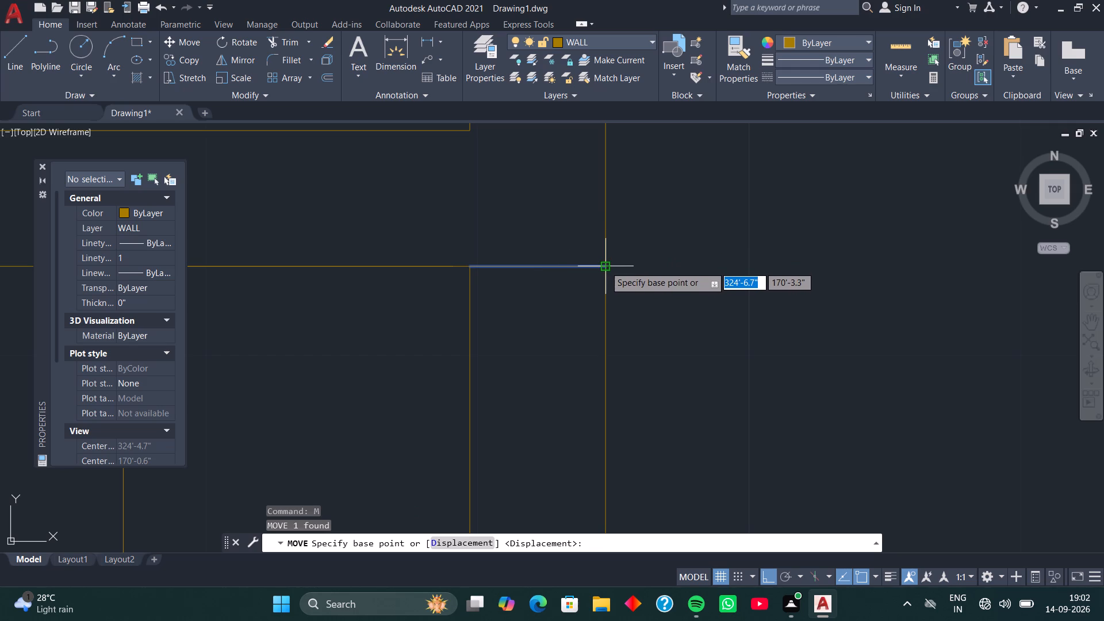
{"action": "left_click", "coordinate": [605, 266]}
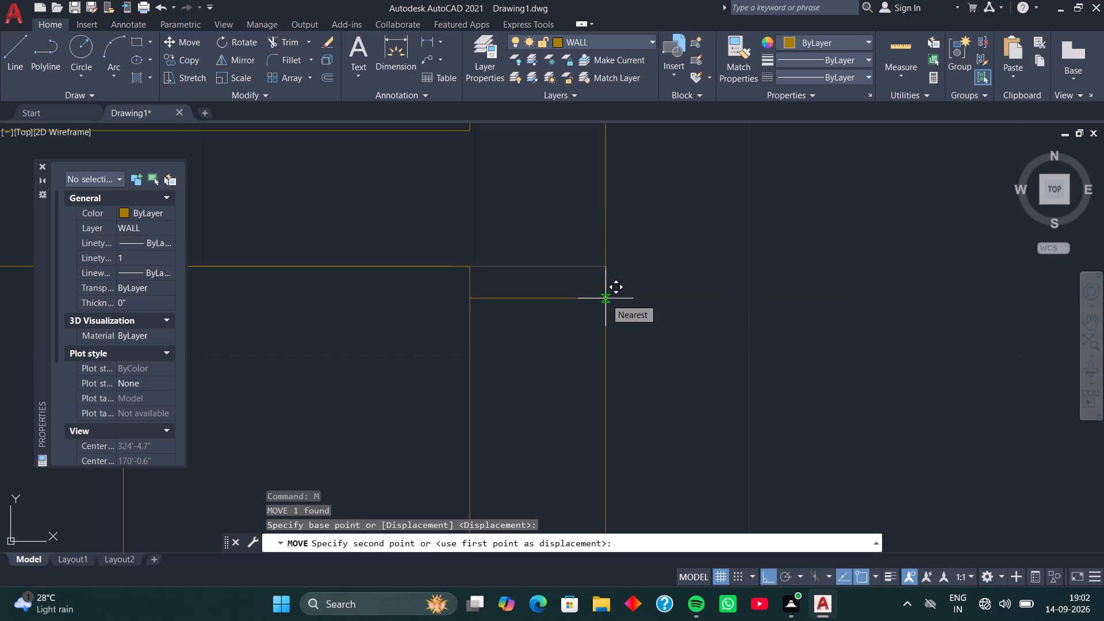
{"action": "key", "text": "6"}
{"action": "key", "text": "Return"}
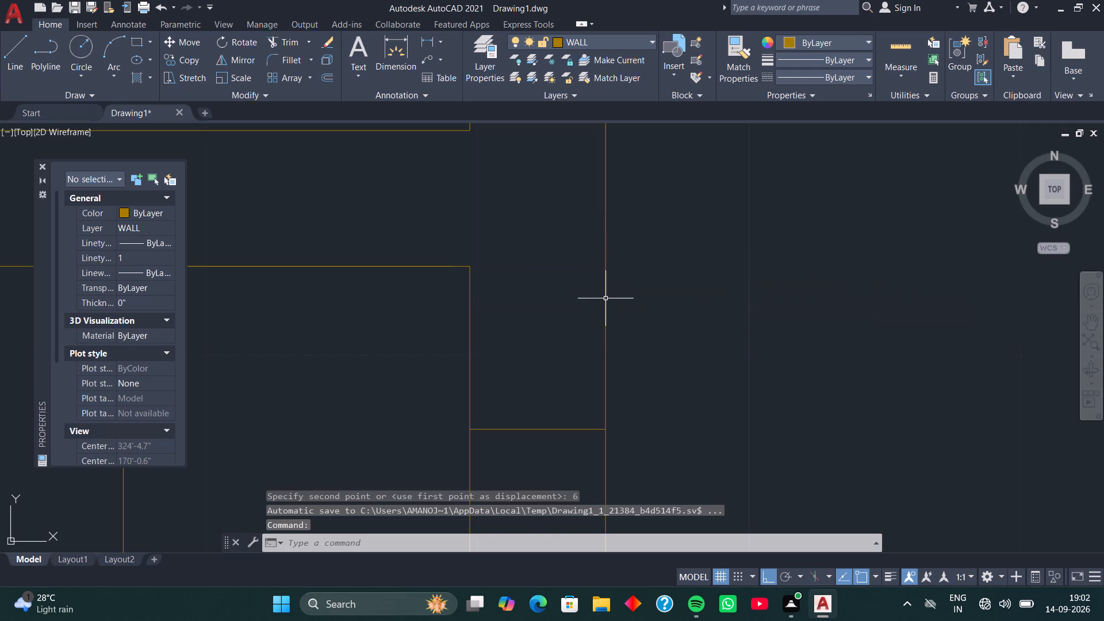
Copy the jamb line 3' down the wall between the recess and the large upper-right room.
{"action": "scroll", "coordinate": [554, 313], "scroll_direction": "down", "scroll_amount": 2}
{"action": "middle_click_drag", "start_coordinate": [554, 346], "coordinate": [540, 217]}
{"action": "left_click", "coordinate": [536, 229]}
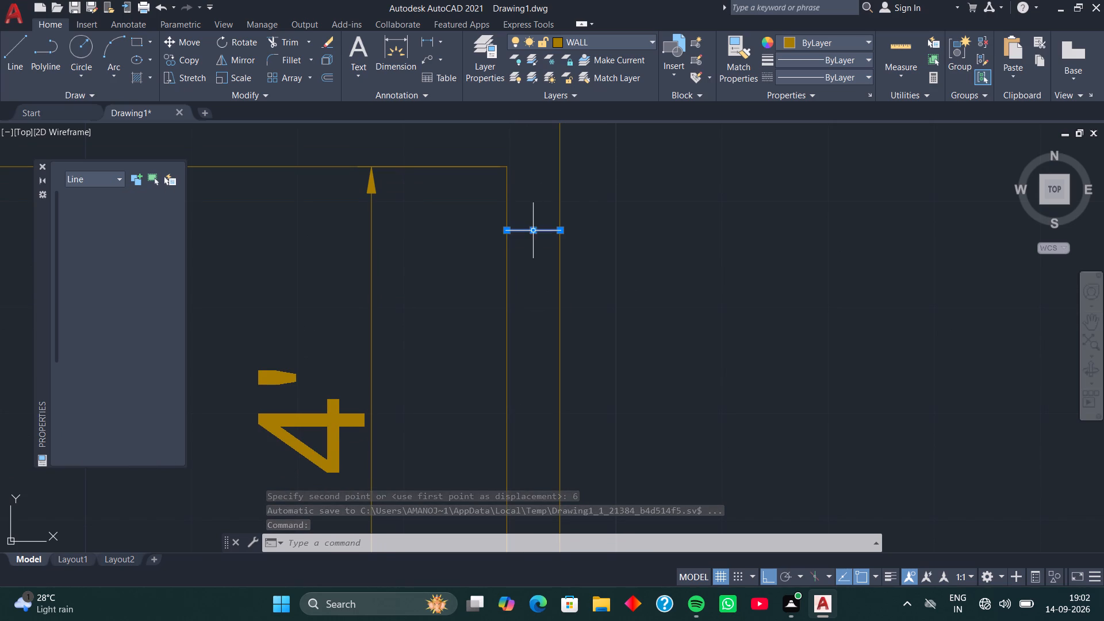
{"action": "type", "text": "CO"}
{"action": "key", "text": "space"}
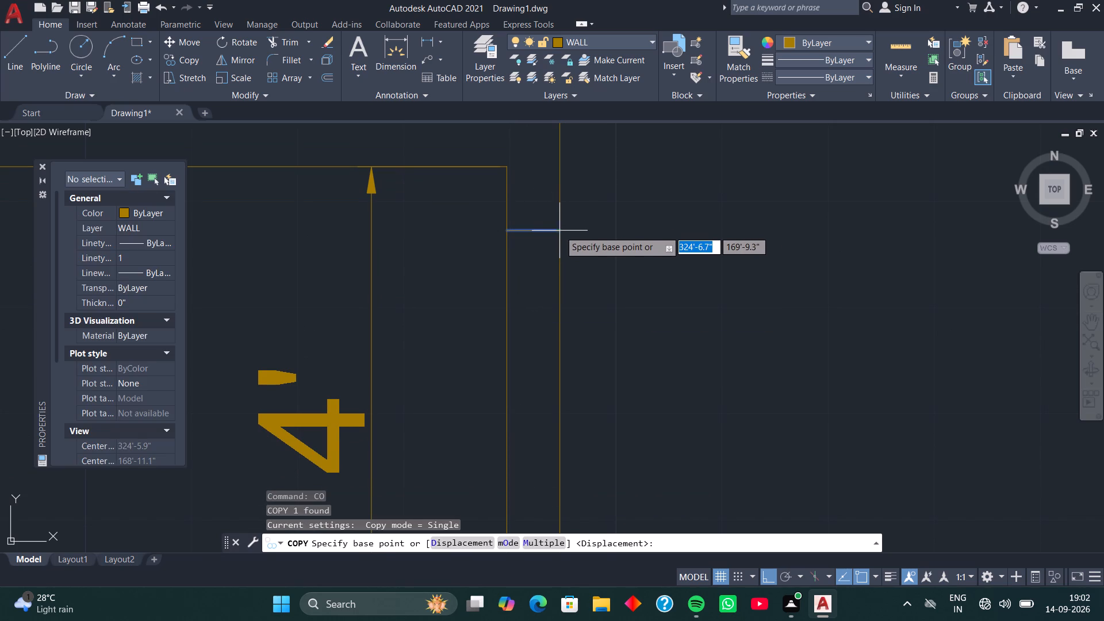
{"action": "left_click", "coordinate": [559, 231]}
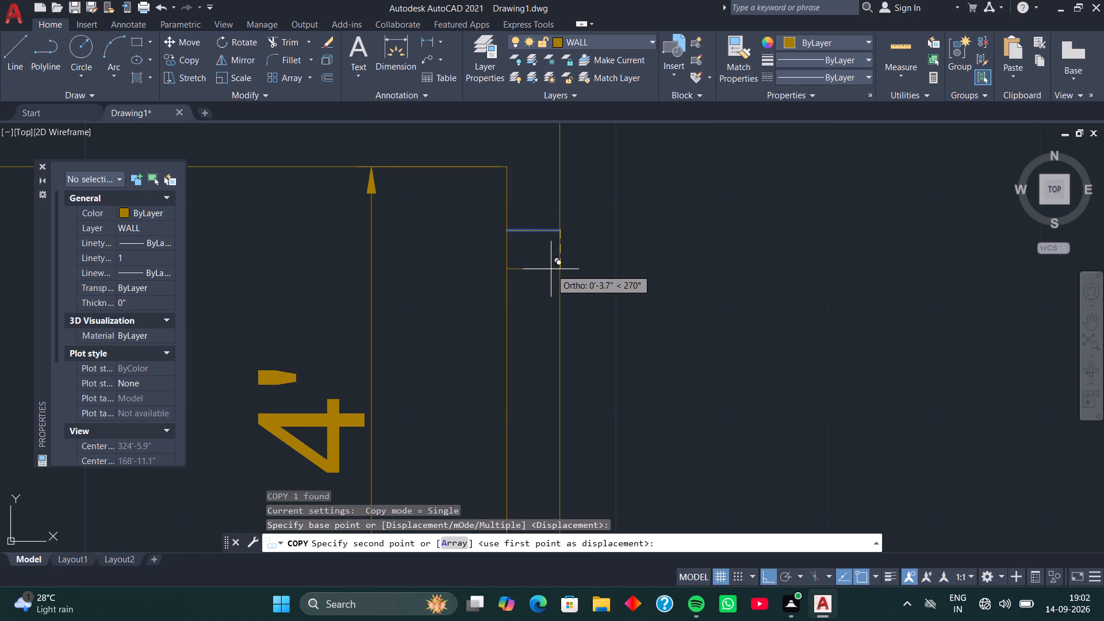
{"action": "type", "text": "3'"}
{"action": "key", "text": "Return"}
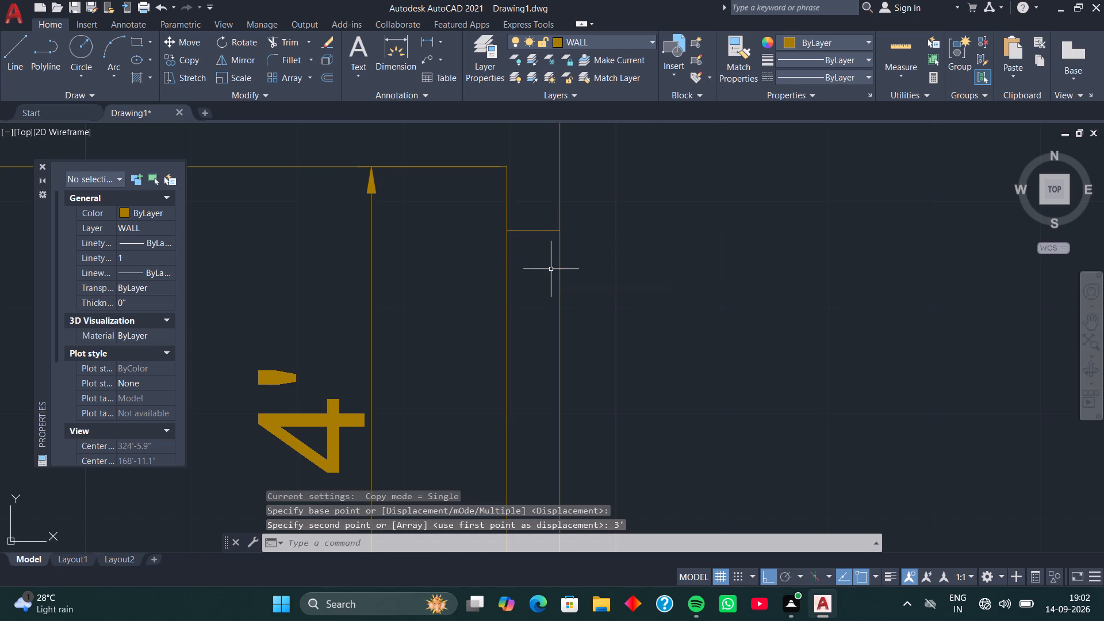
Trim both wall lines between the jamb lines to open the large upper-right room's doorway, and remove the recess's 4' dimension.
{"action": "scroll", "coordinate": [558, 269], "scroll_direction": "down", "scroll_amount": 3}
{"action": "middle_click_drag", "start_coordinate": [653, 311], "coordinate": [643, 279]}
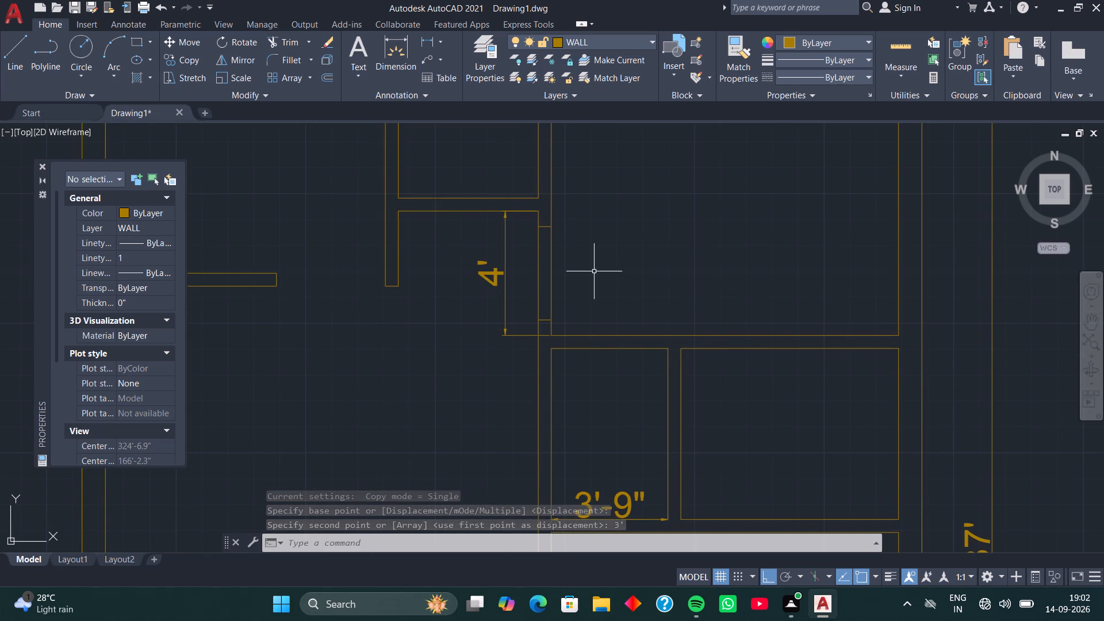
{"action": "type", "text": "TR"}
{"action": "key", "text": "space"}
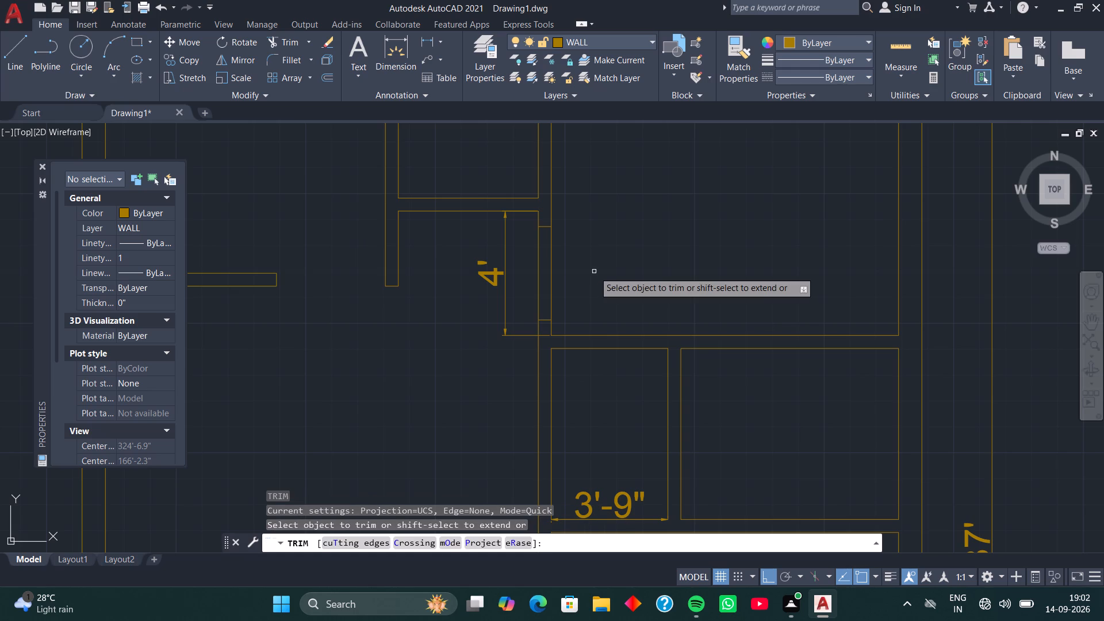
{"action": "left_click_drag", "start_coordinate": [565, 273], "coordinate": [502, 269]}
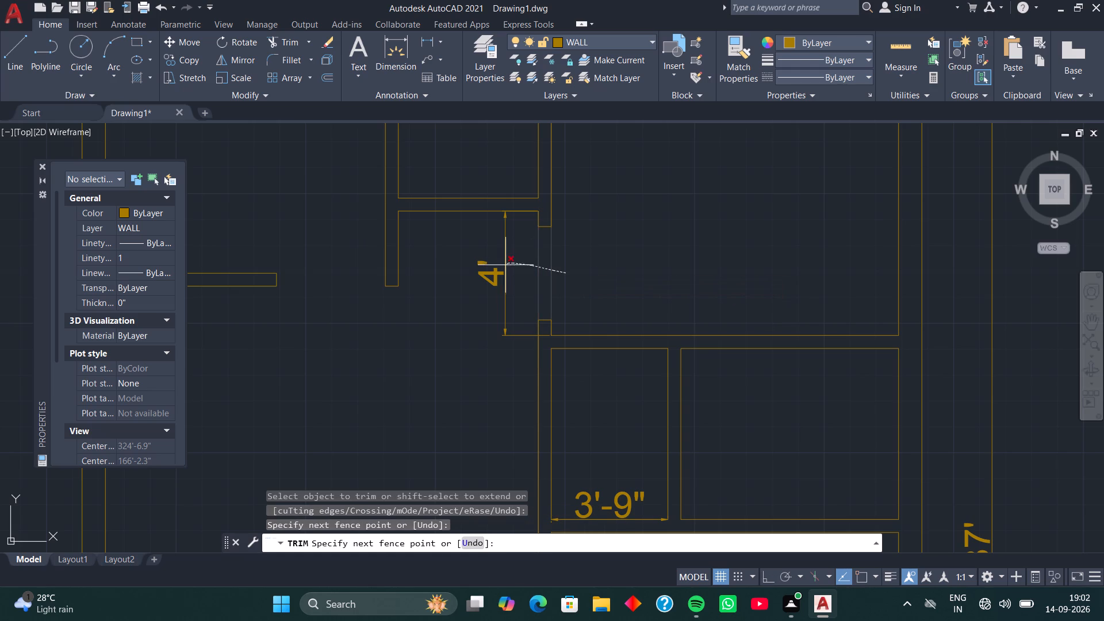
{"action": "left_click_drag", "start_coordinate": [502, 269], "coordinate": [490, 277]}
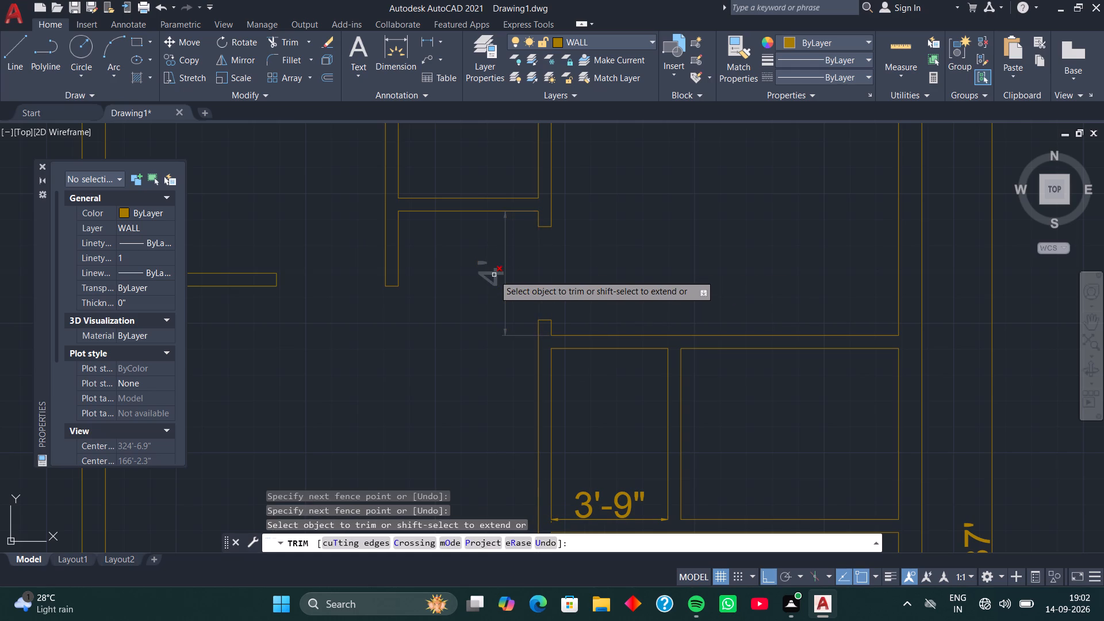
{"action": "left_click", "coordinate": [494, 275]}
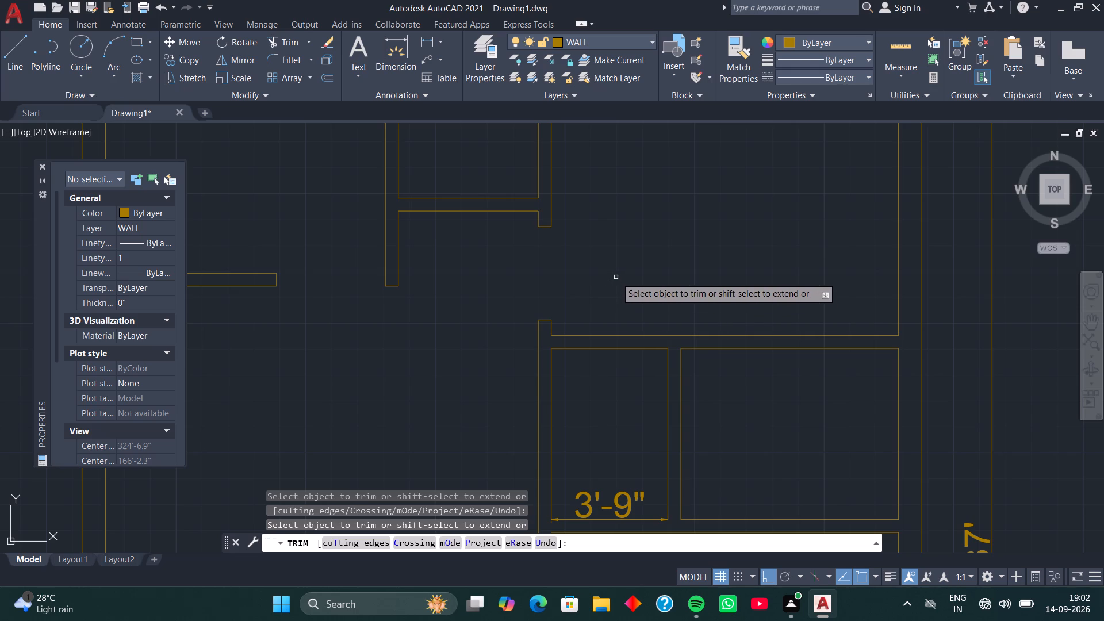
{"action": "key", "text": "space"}
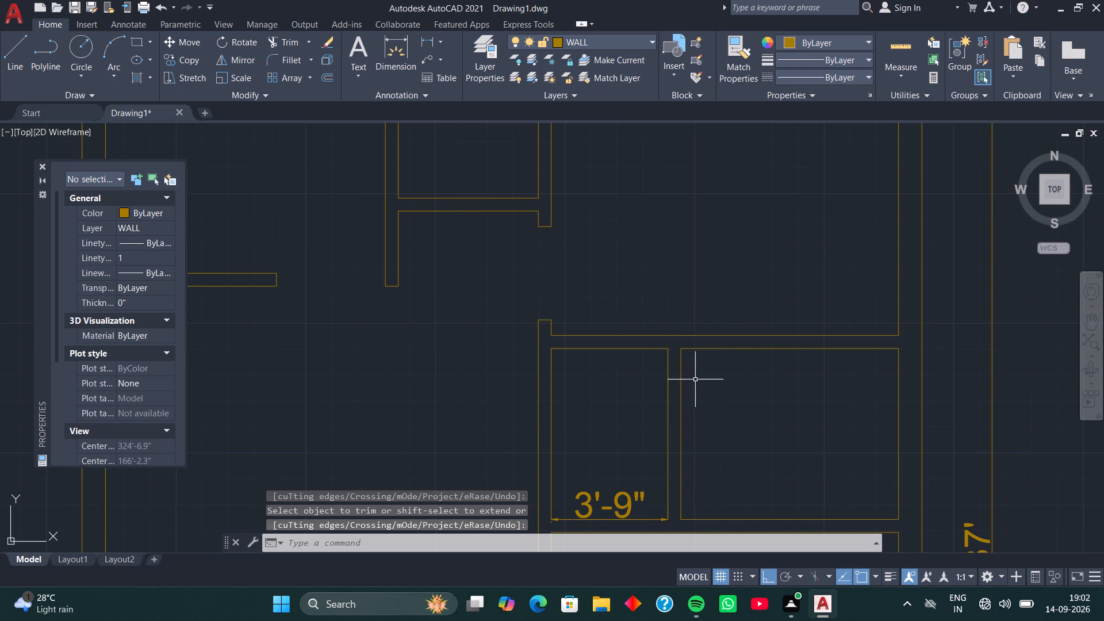
Draw a jamb line across the top of the partition right of the 3'-9" room and move it 9" down.
{"action": "scroll", "coordinate": [691, 372], "scroll_direction": "up", "scroll_amount": 3}
{"action": "middle_click_drag", "start_coordinate": [695, 358], "coordinate": [662, 377]}
{"action": "key", "text": "l"}
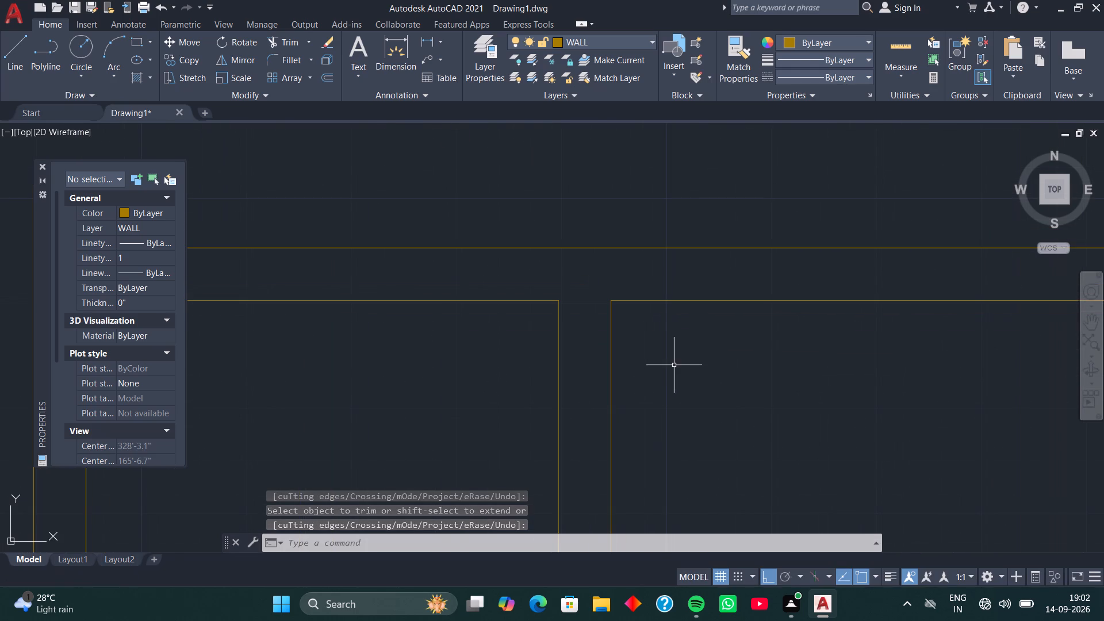
{"action": "key", "text": "Return"}
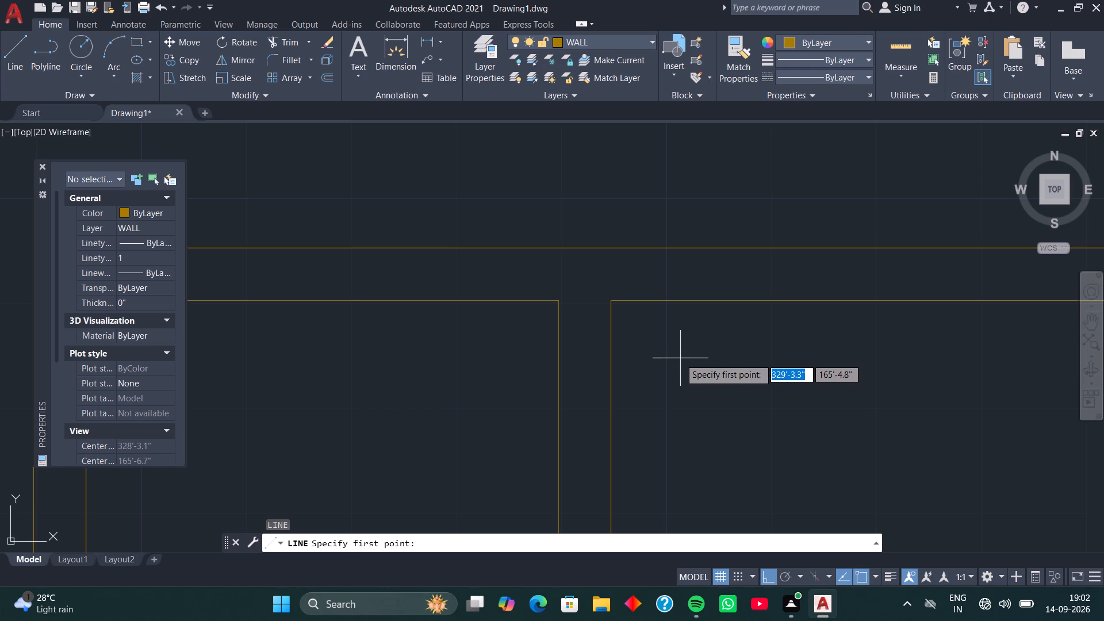
{"action": "left_click", "coordinate": [611, 298]}
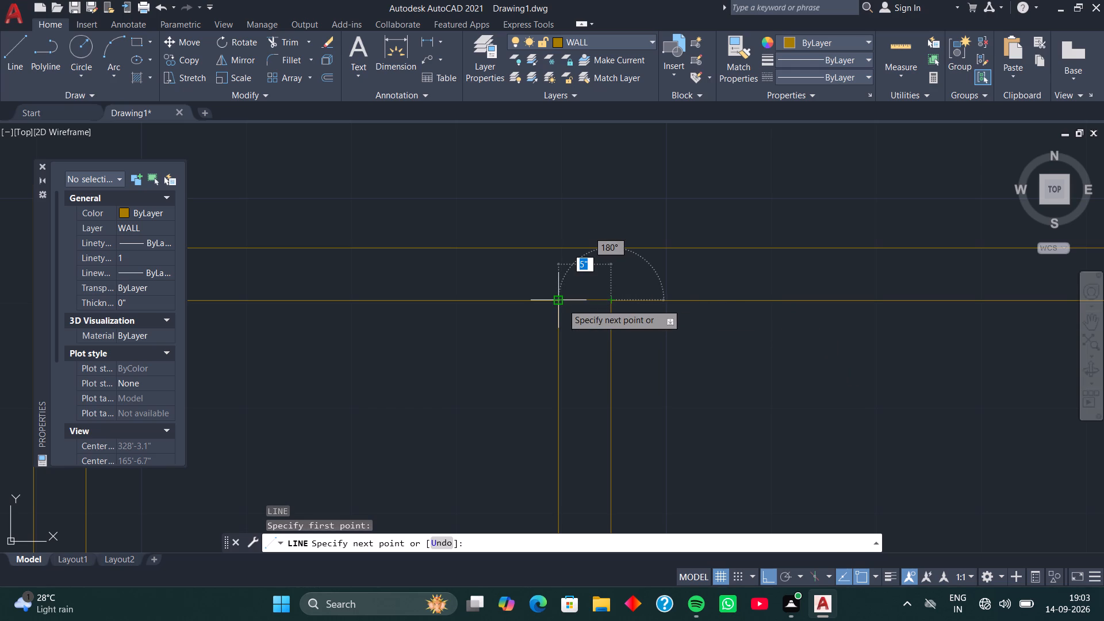
{"action": "left_click", "coordinate": [562, 304]}
{"action": "key", "text": "space"}
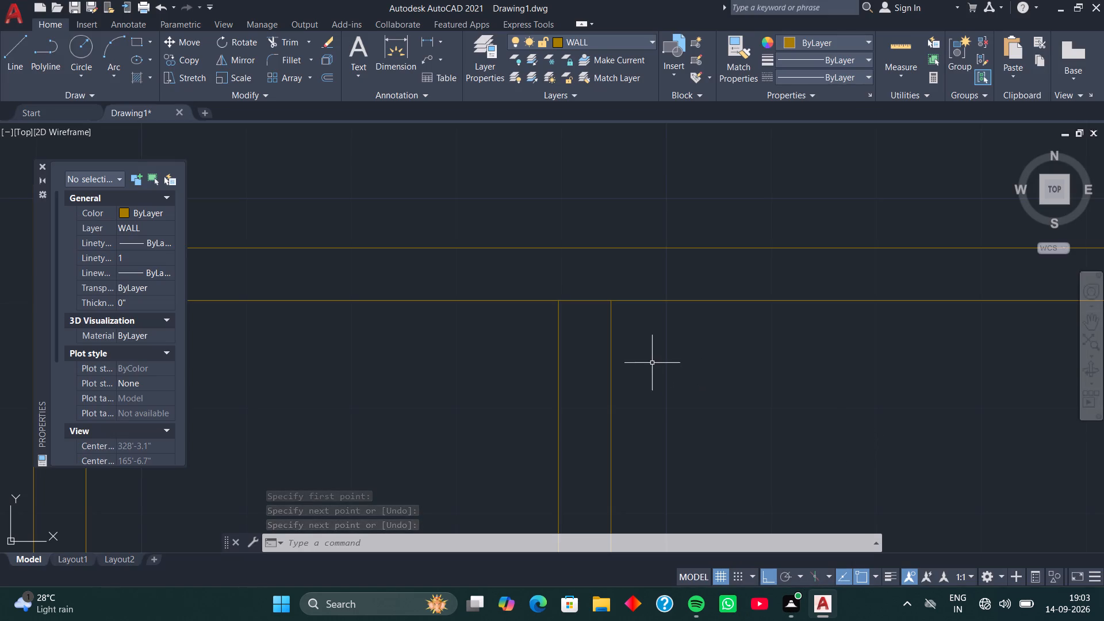
{"action": "left_click", "coordinate": [585, 298]}
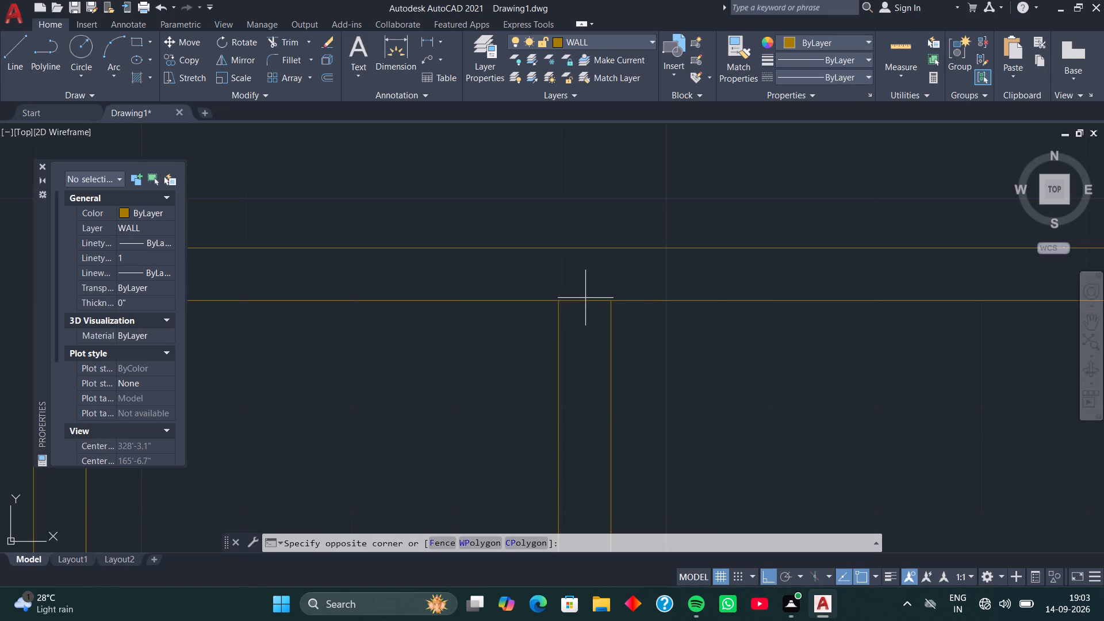
{"action": "left_click", "coordinate": [577, 306]}
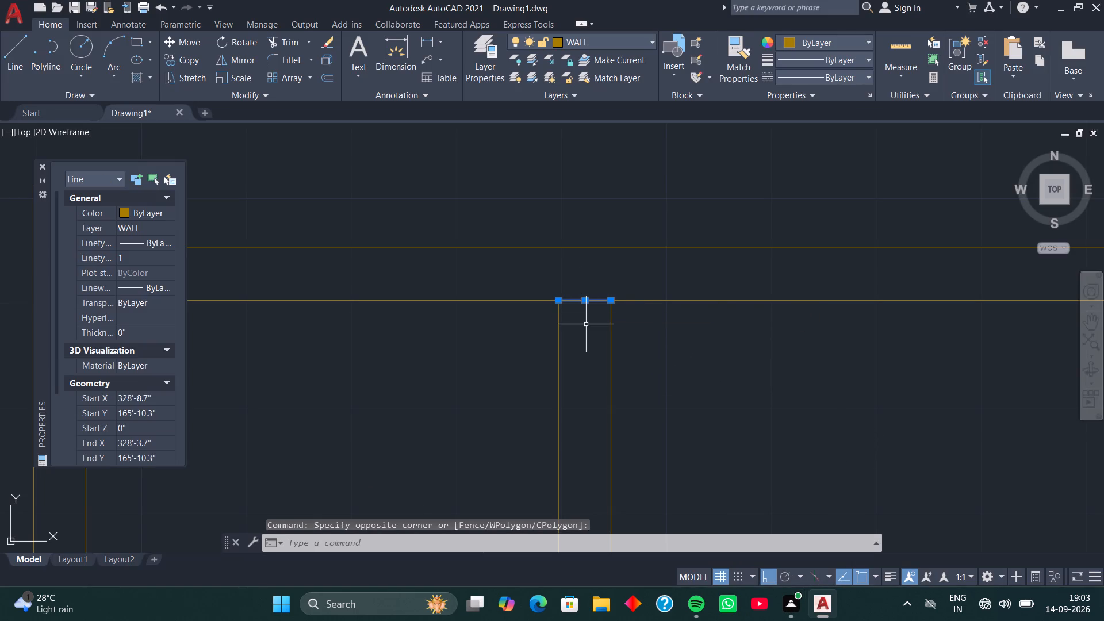
{"action": "type", "text": "M"}
{"action": "key", "text": "space"}
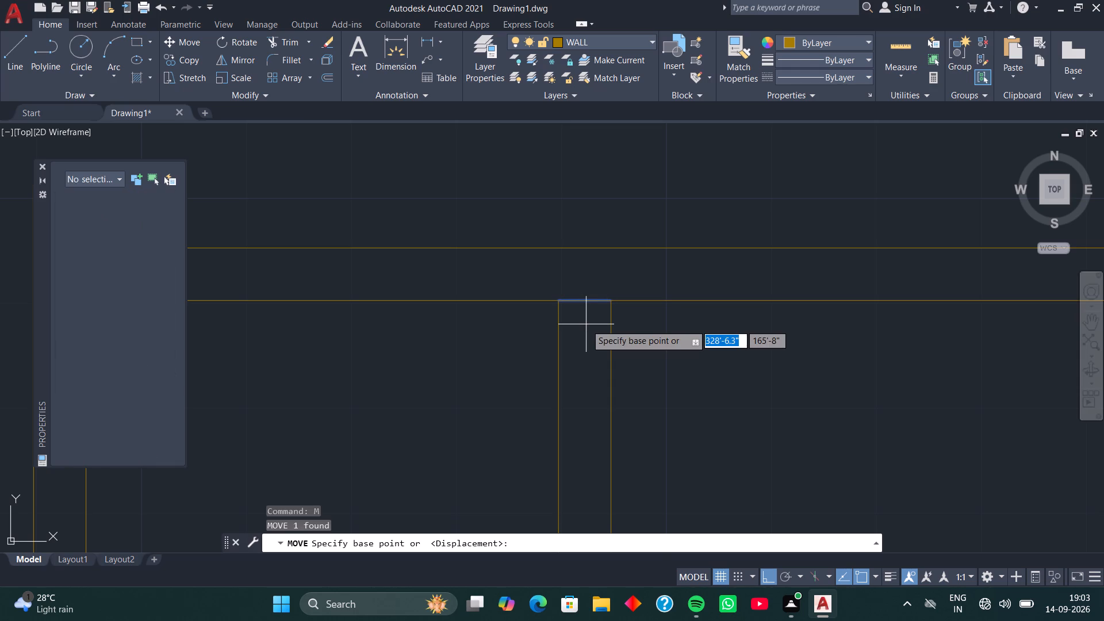
{"action": "left_click", "coordinate": [611, 304]}
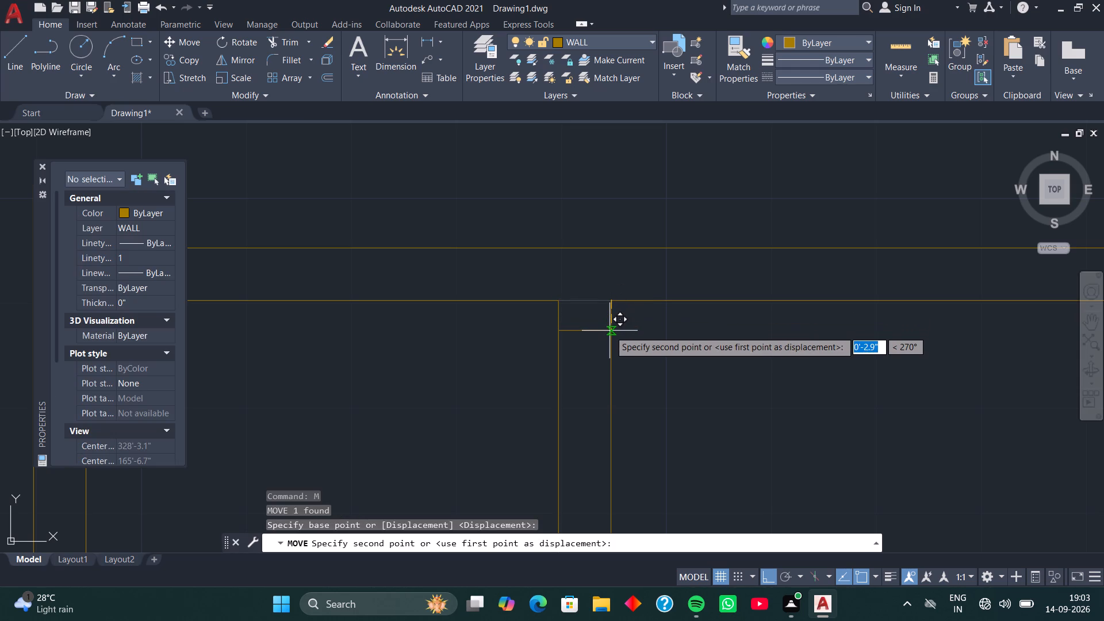
{"action": "key", "text": "9"}
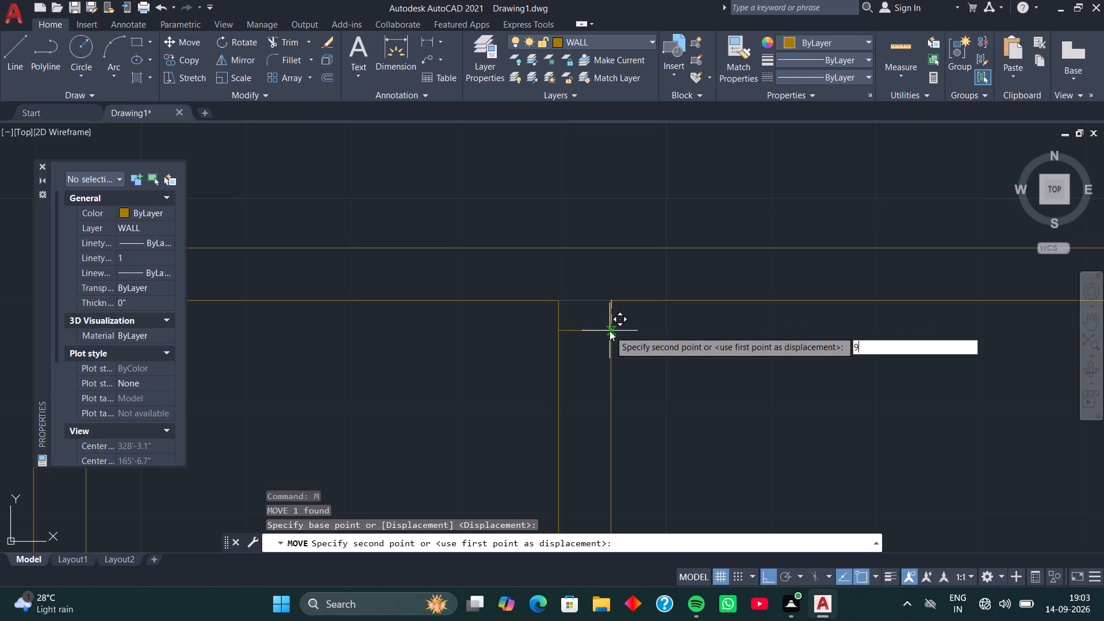
{"action": "key", "text": "Return"}
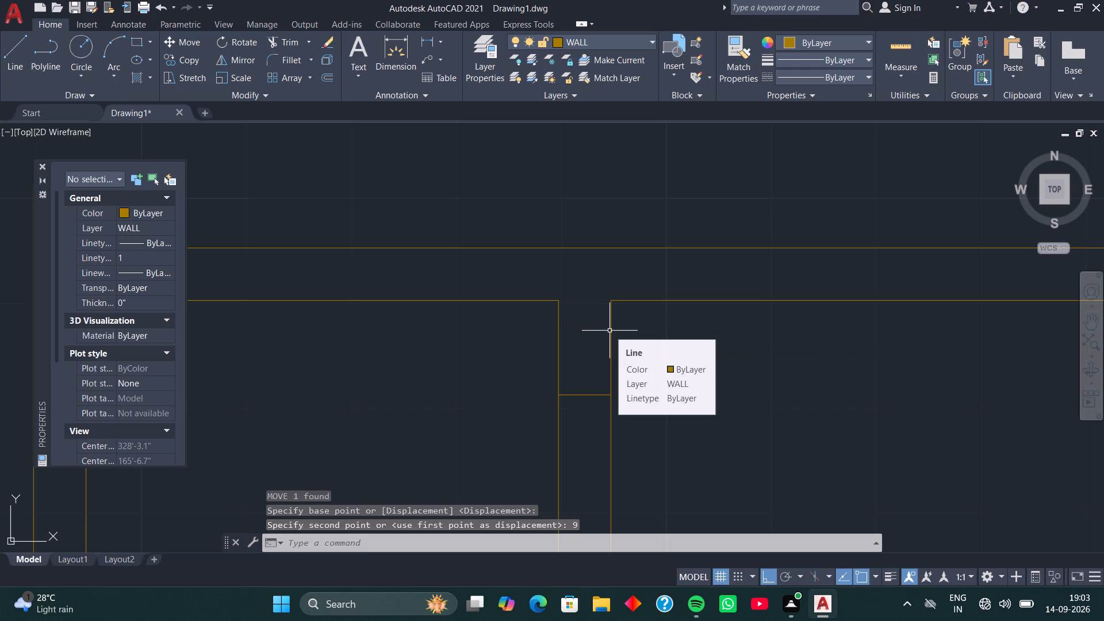
Copy the jamb line 2' down the partition between the 3'-9" room and the room to its right.
{"action": "scroll", "coordinate": [646, 354], "scroll_direction": "down", "scroll_amount": 1}
{"action": "middle_click_drag", "start_coordinate": [646, 398], "coordinate": [633, 258]}
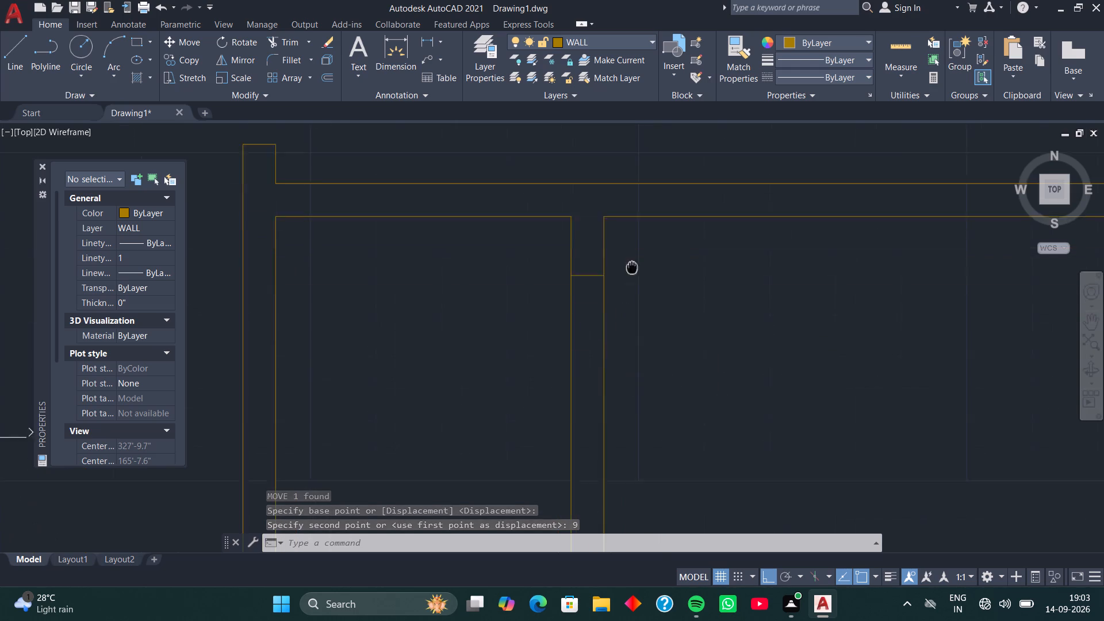
{"action": "middle_click_drag", "start_coordinate": [633, 258], "coordinate": [634, 253]}
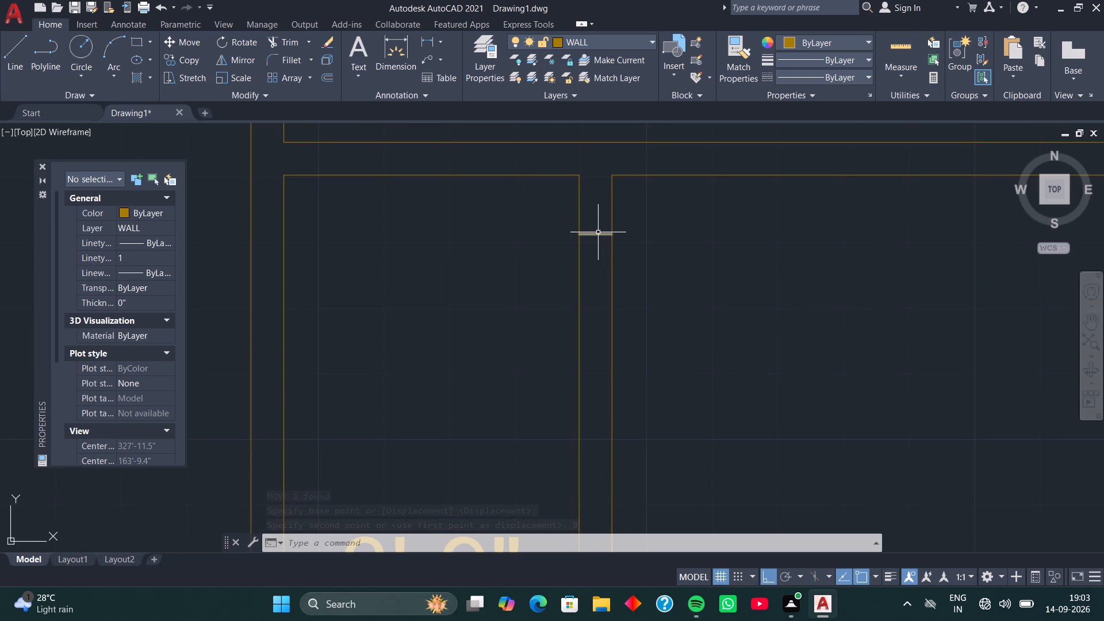
{"action": "left_click", "coordinate": [598, 232]}
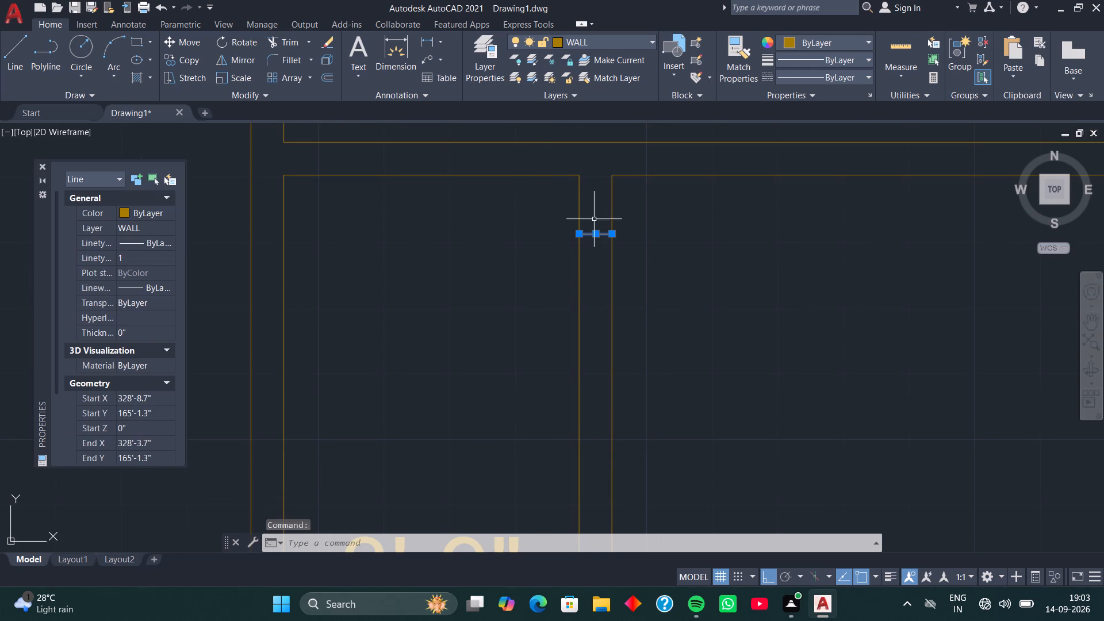
{"action": "type", "text": "CO"}
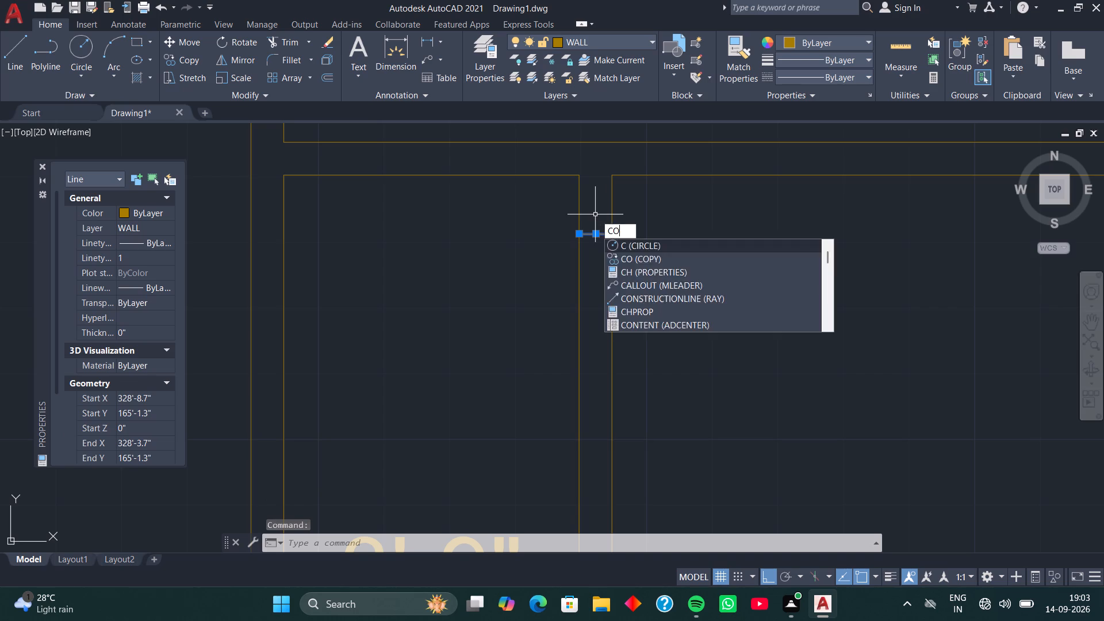
{"action": "key", "text": "space"}
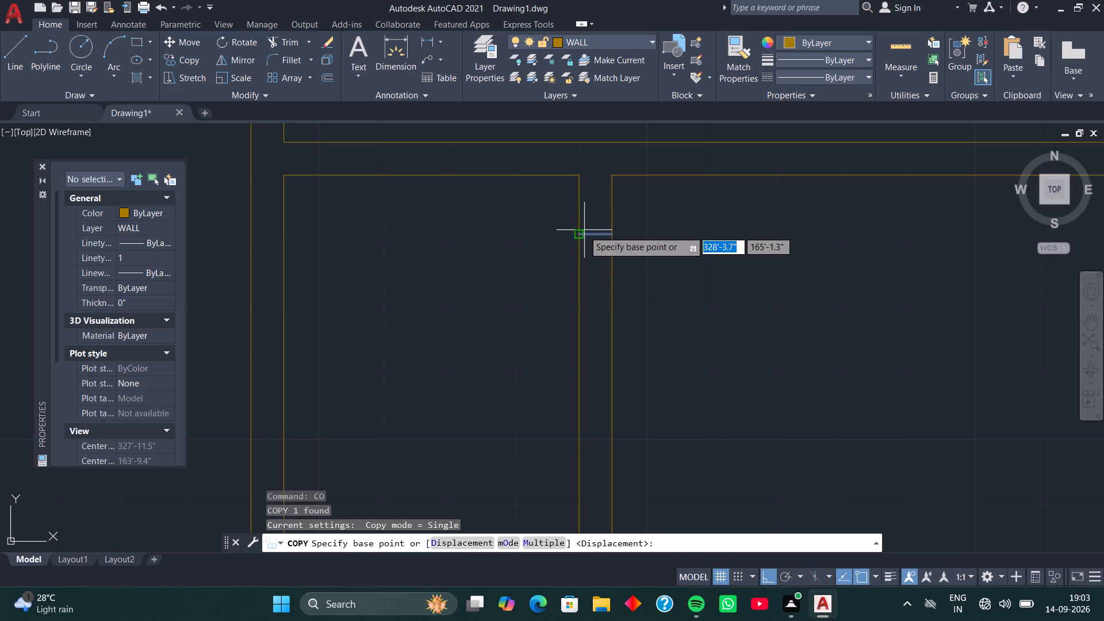
{"action": "left_click", "coordinate": [580, 233]}
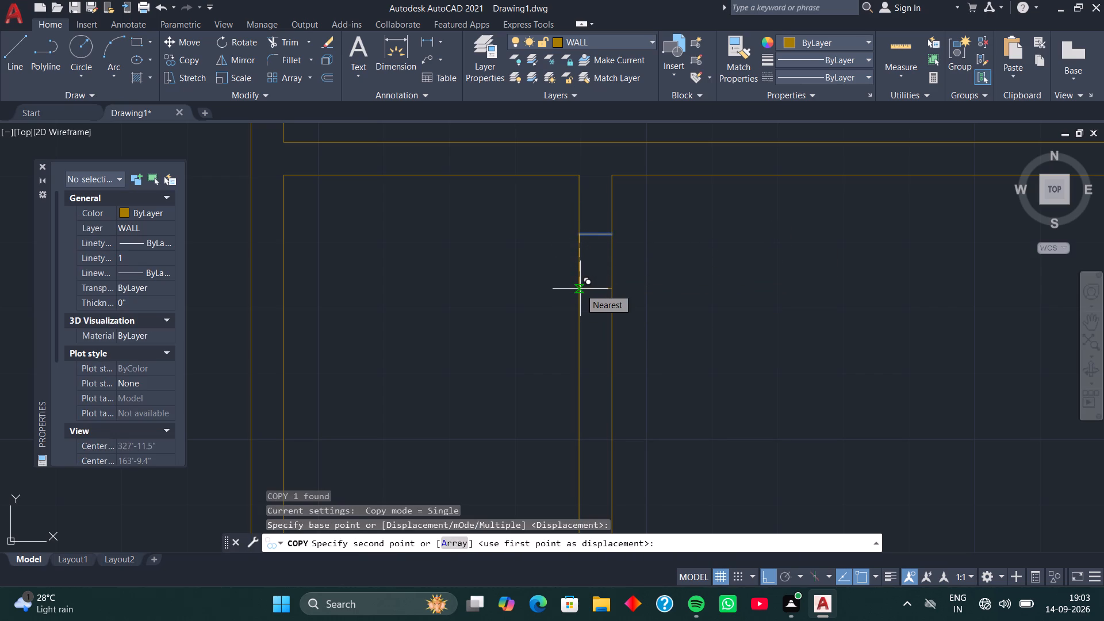
{"action": "type", "text": "2'"}
{"action": "key", "text": "Return"}
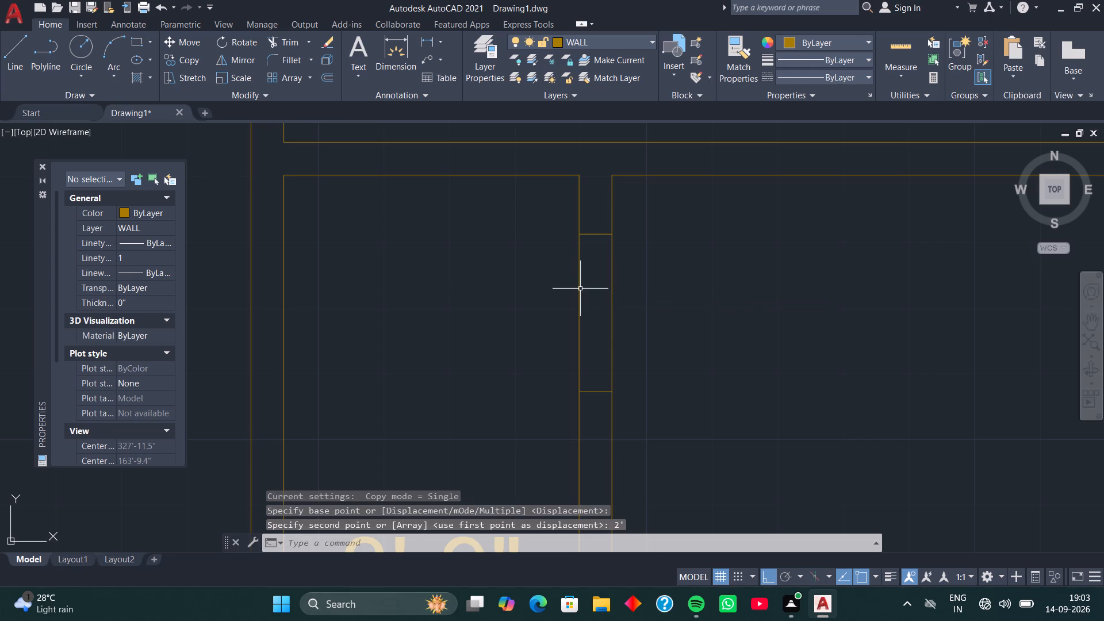
Trim both partition lines between the two jamb lines to open the doorway between the two lower rooms.
{"action": "type", "text": "TR"}
{"action": "key", "text": "space"}
{"action": "left_click_drag", "start_coordinate": [568, 290], "coordinate": [641, 273]}
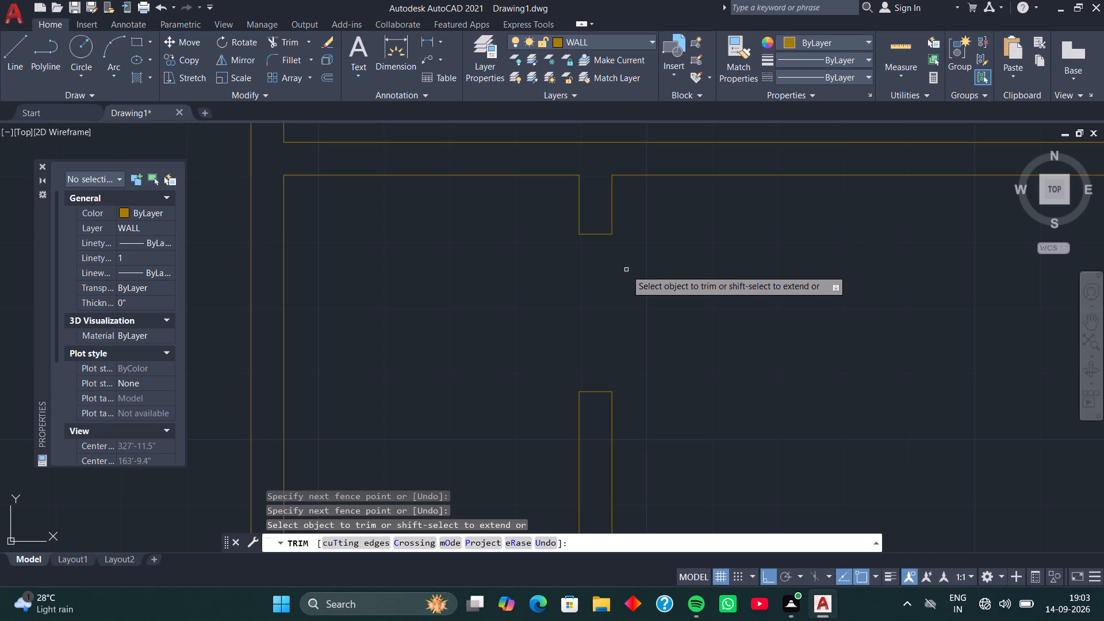
{"action": "scroll", "coordinate": [404, 267], "scroll_direction": "down", "scroll_amount": 1}
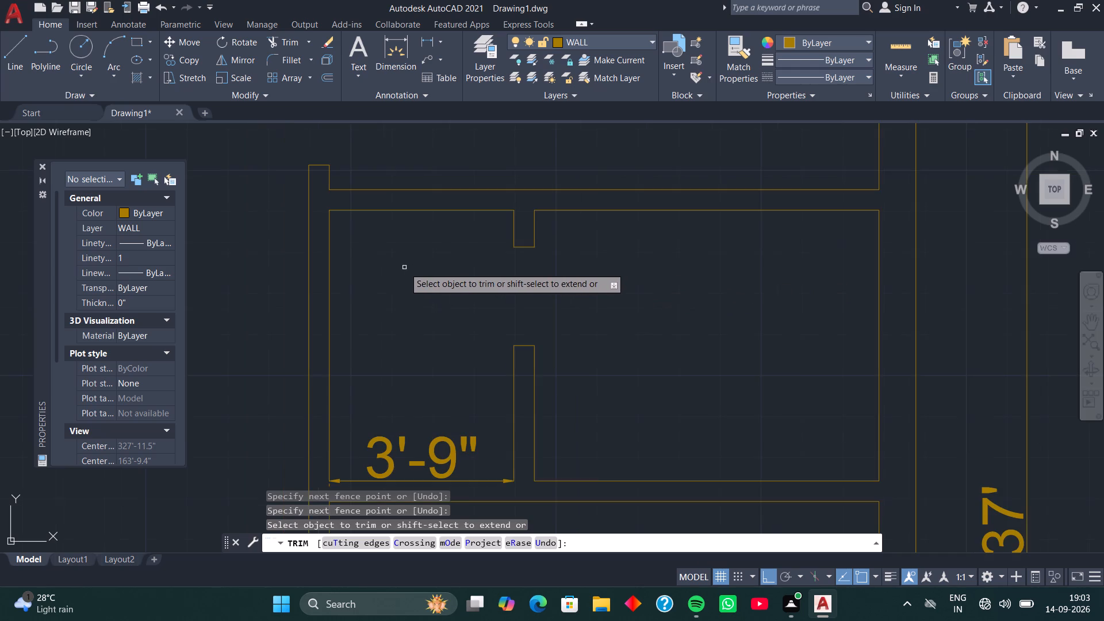
{"action": "middle_click_drag", "start_coordinate": [401, 272], "coordinate": [484, 270]}
{"action": "middle_click_drag", "start_coordinate": [450, 275], "coordinate": [485, 272]}
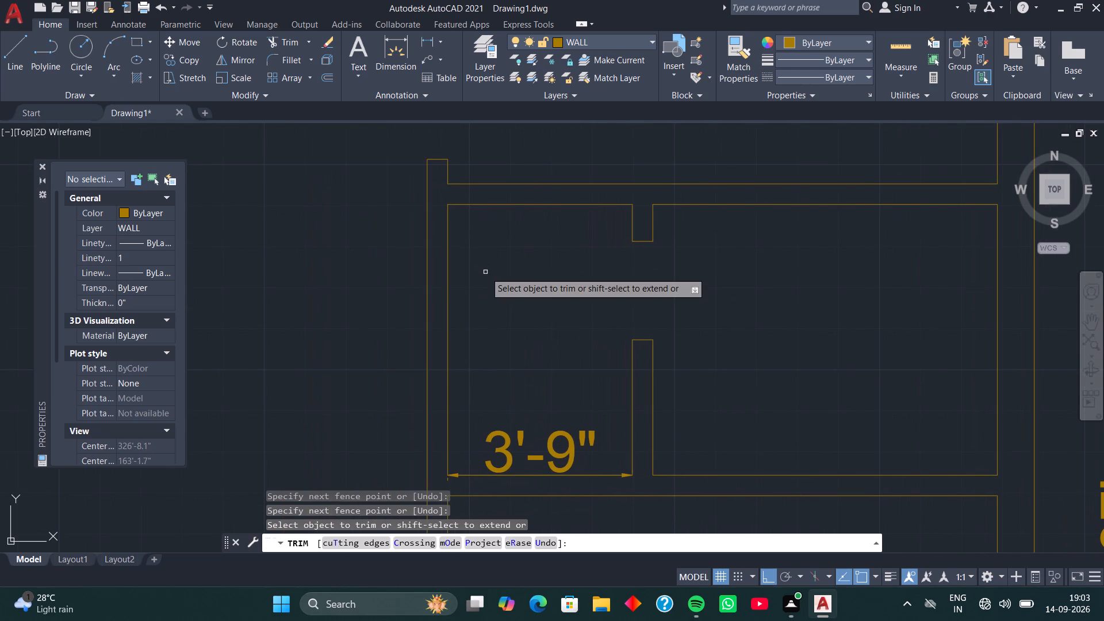
{"action": "key", "text": "space"}
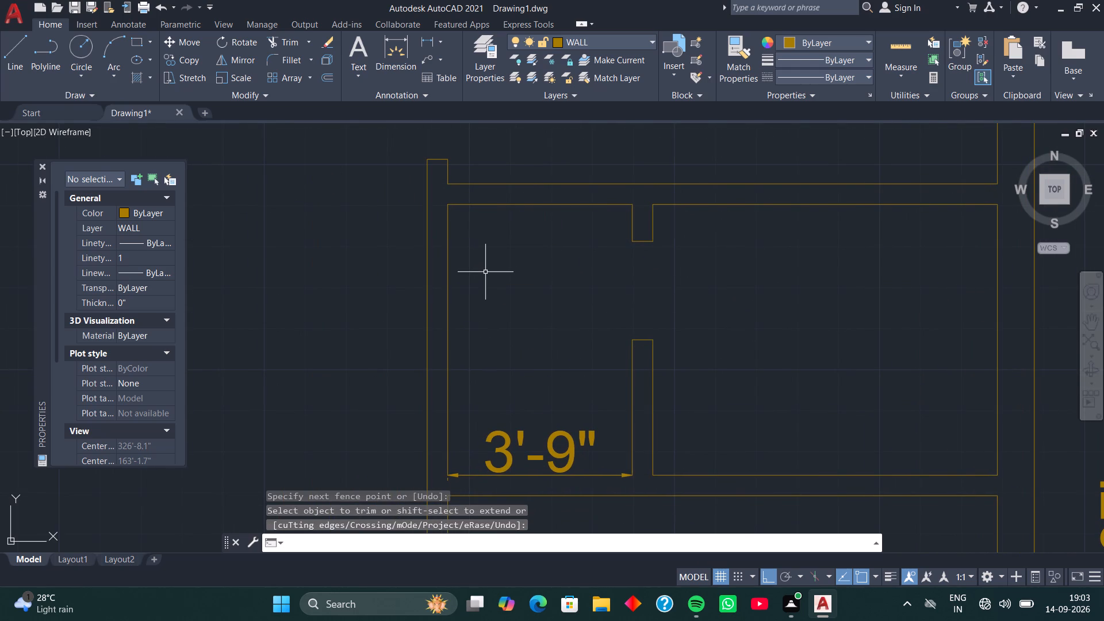
Draw a jamb line across the 3'-9" room's left wall from its upper inner corner and move it 9" down.
{"action": "type", "text": "L"}
{"action": "key", "text": "space"}
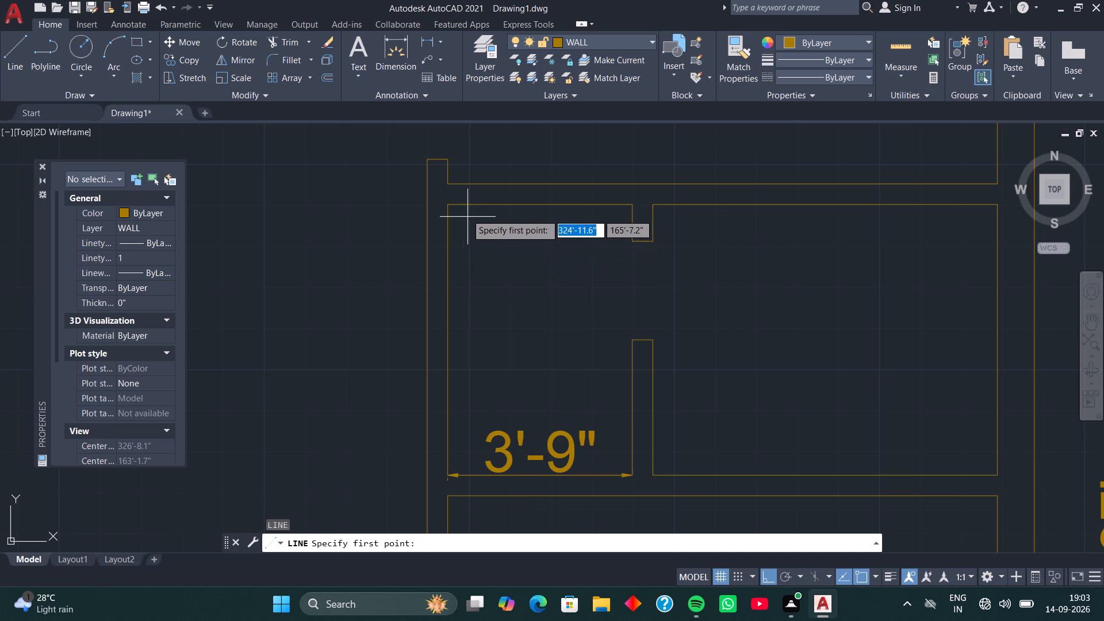
{"action": "scroll", "coordinate": [453, 210], "scroll_direction": "up", "scroll_amount": 2}
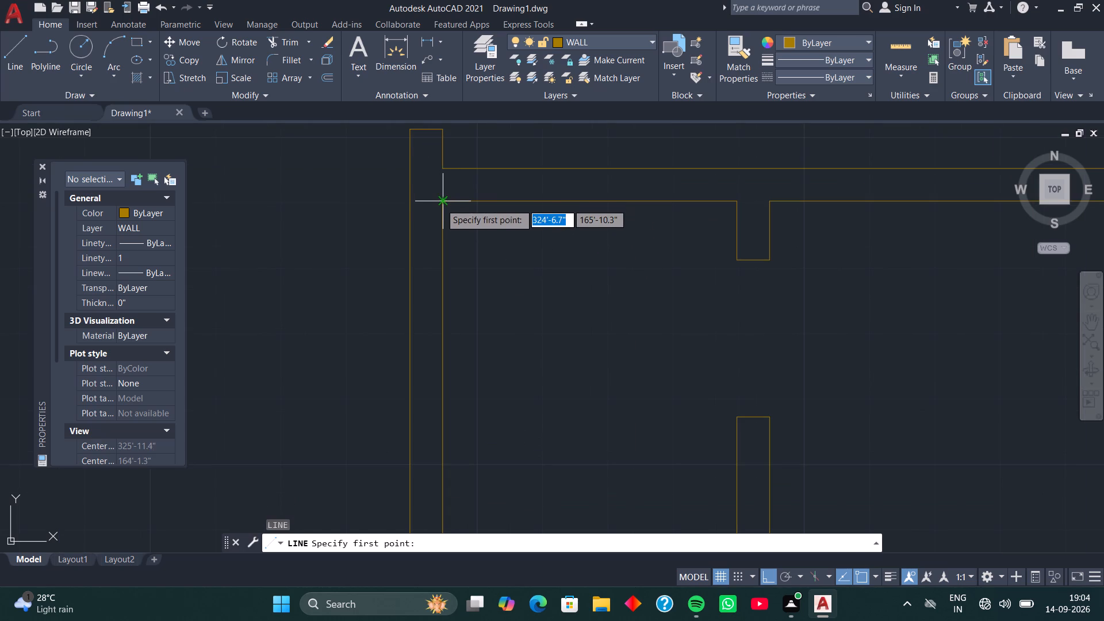
{"action": "left_click", "coordinate": [440, 204]}
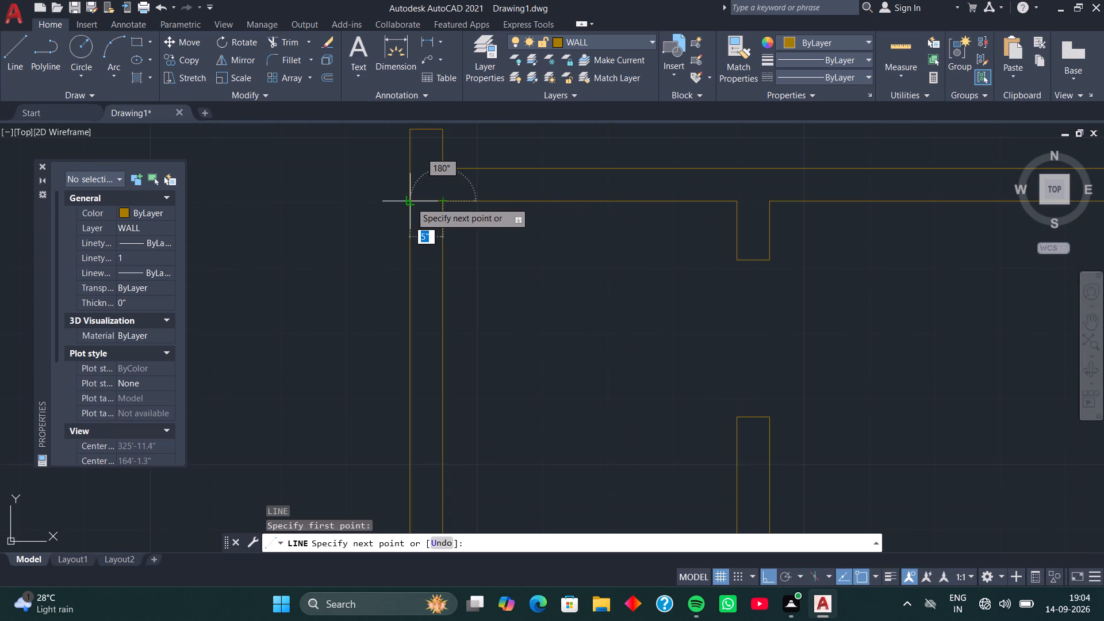
{"action": "left_click", "coordinate": [411, 202]}
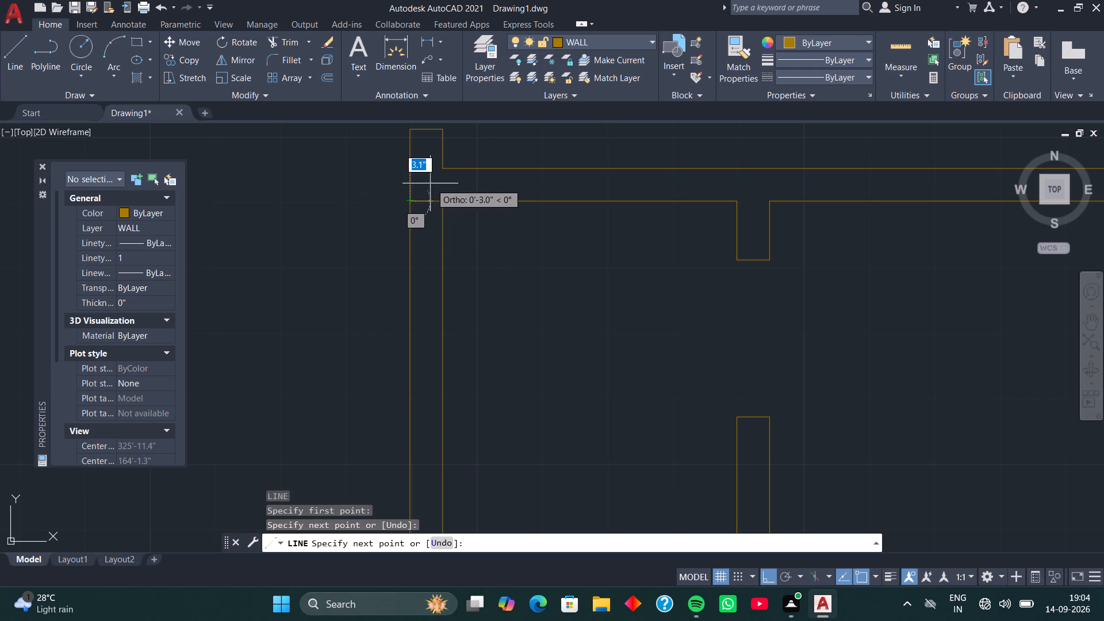
{"action": "key", "text": "space"}
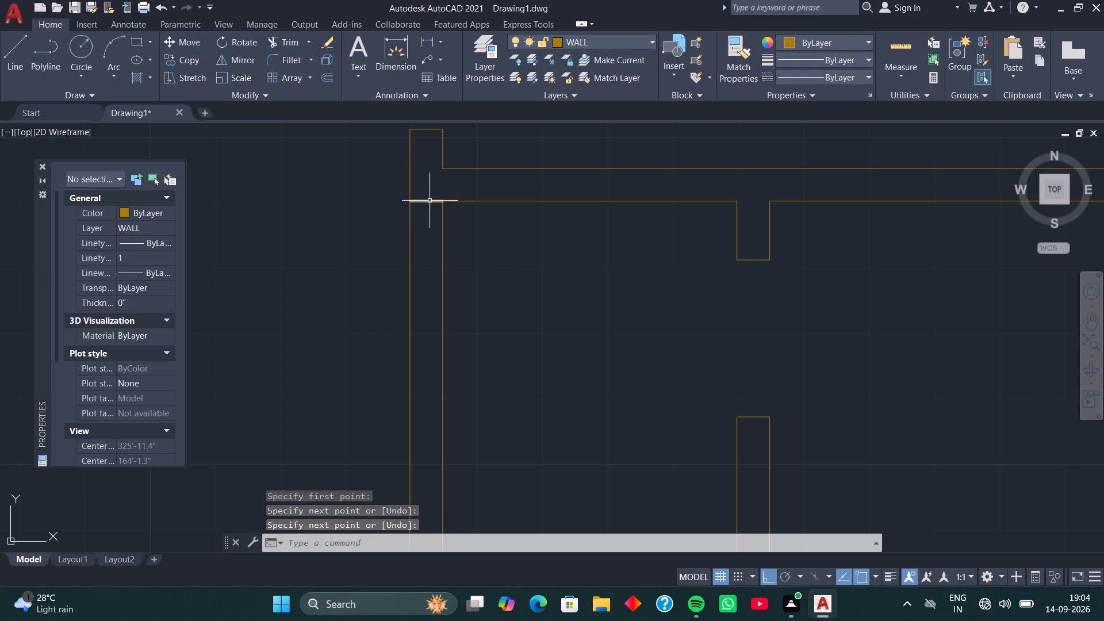
{"action": "left_click", "coordinate": [430, 201]}
{"action": "type", "text": "M"}
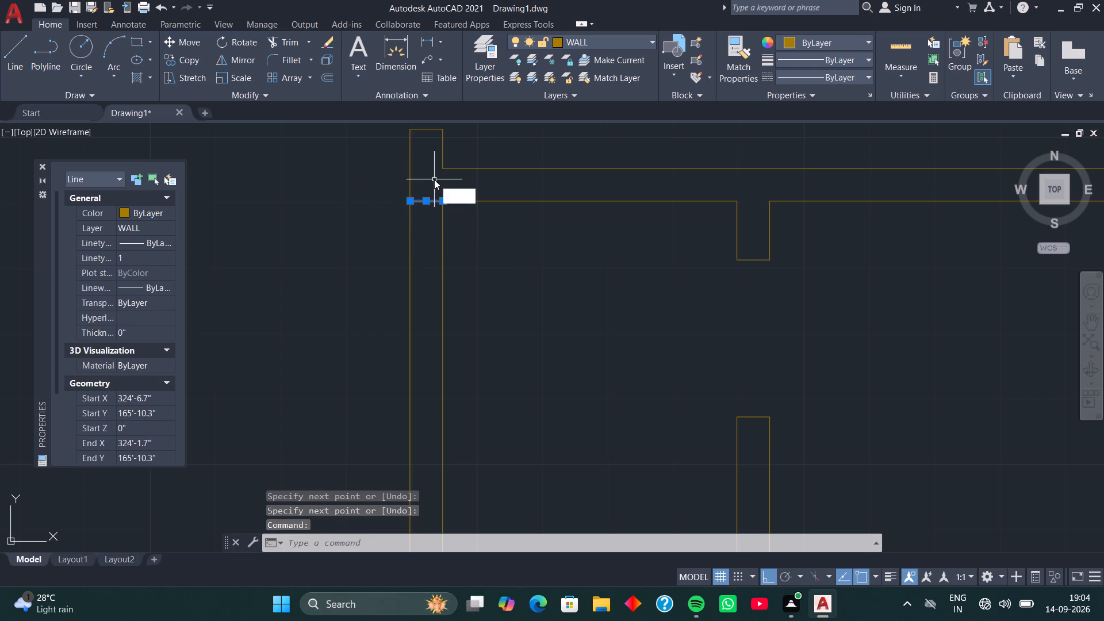
{"action": "key", "text": "space"}
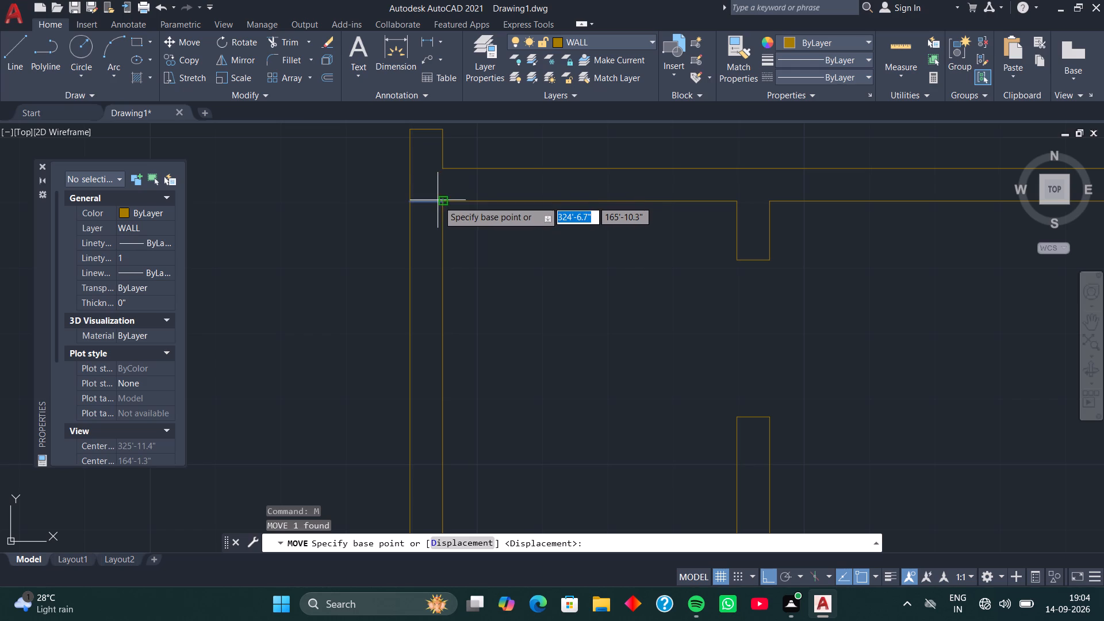
{"action": "left_click", "coordinate": [444, 201]}
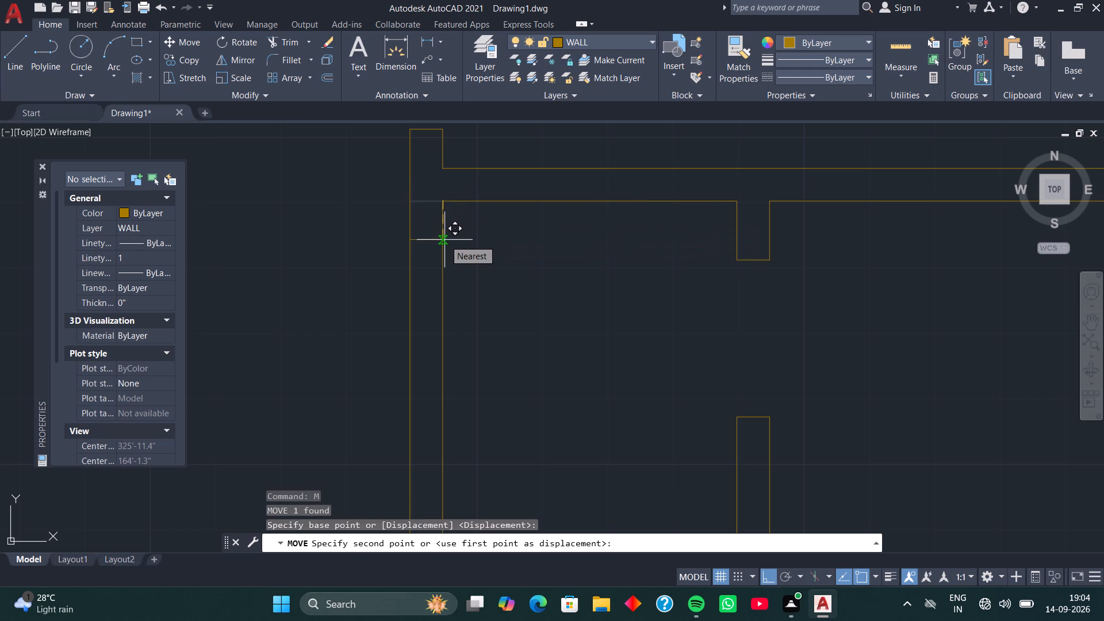
{"action": "key", "text": "9"}
{"action": "key", "text": "Return"}
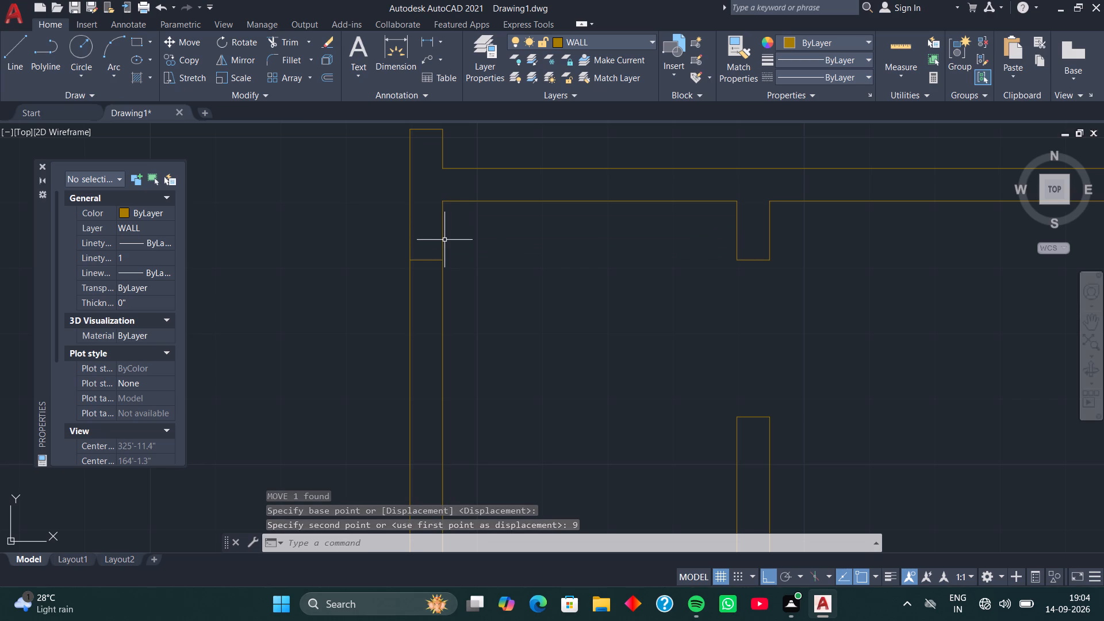
Copy the jamb line 3' down the 3'-9" room's left wall.
{"action": "left_click", "coordinate": [424, 262]}
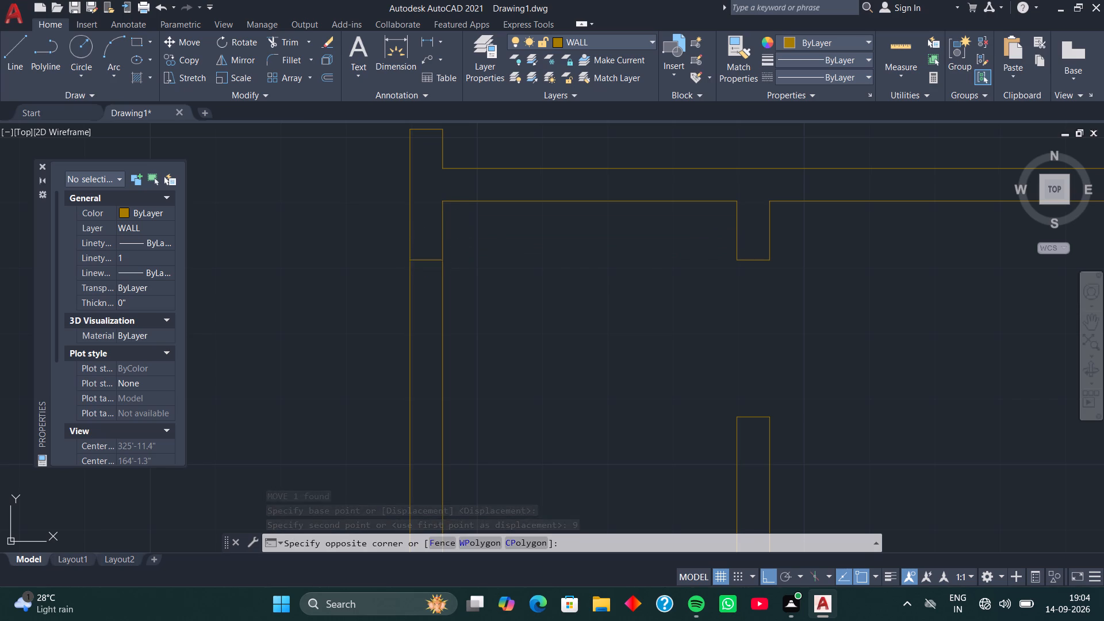
{"action": "left_click", "coordinate": [424, 257]}
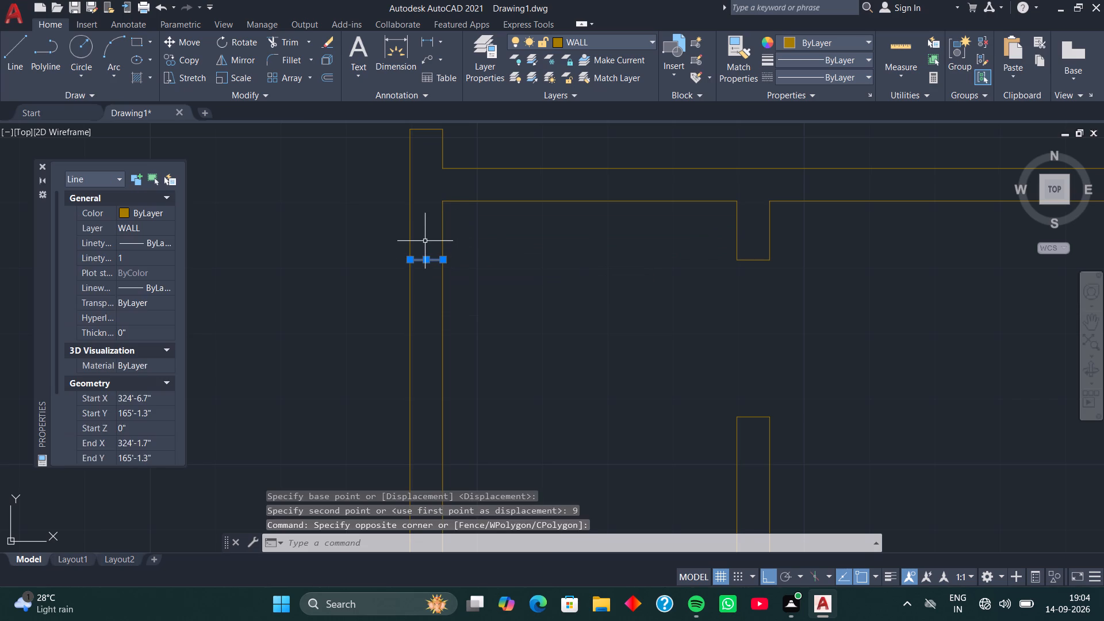
{"action": "type", "text": "CO"}
{"action": "key", "text": "space"}
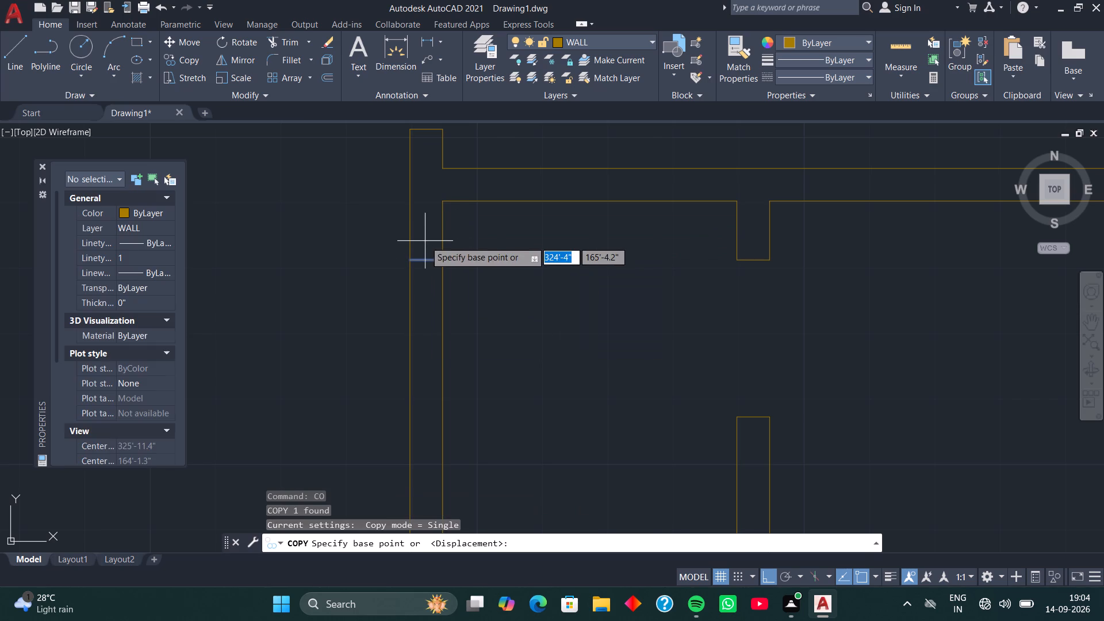
{"action": "left_click", "coordinate": [445, 256]}
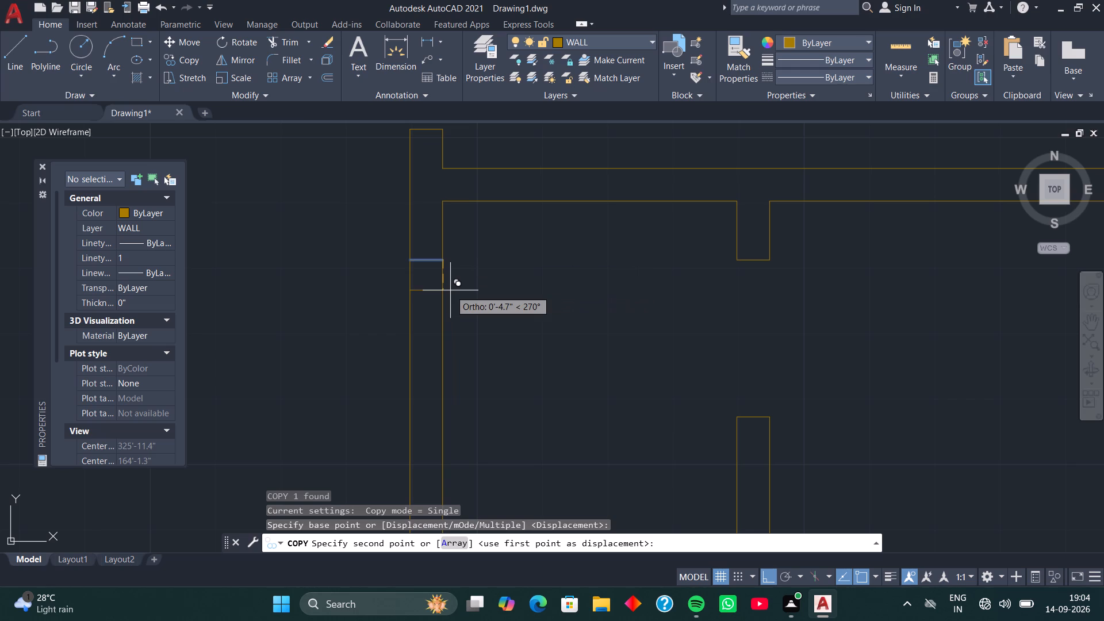
{"action": "key", "text": "3"}
{"action": "key", "text": "apostrophe"}
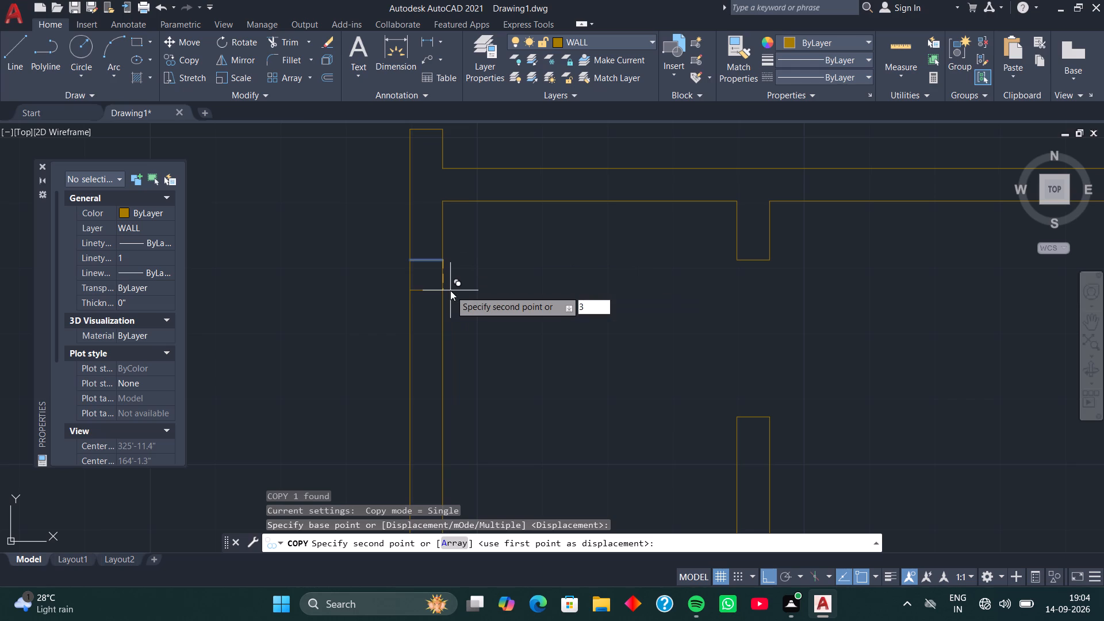
{"action": "key", "text": "Return"}
Trim both lines of the 3'-9" room's left wall between the two jamb lines to open the doorway.
{"action": "scroll", "coordinate": [475, 293], "scroll_direction": "down", "scroll_amount": 1}
{"action": "middle_click_drag", "start_coordinate": [496, 323], "coordinate": [490, 210]}
{"action": "middle_click_drag", "start_coordinate": [485, 220], "coordinate": [490, 213]}
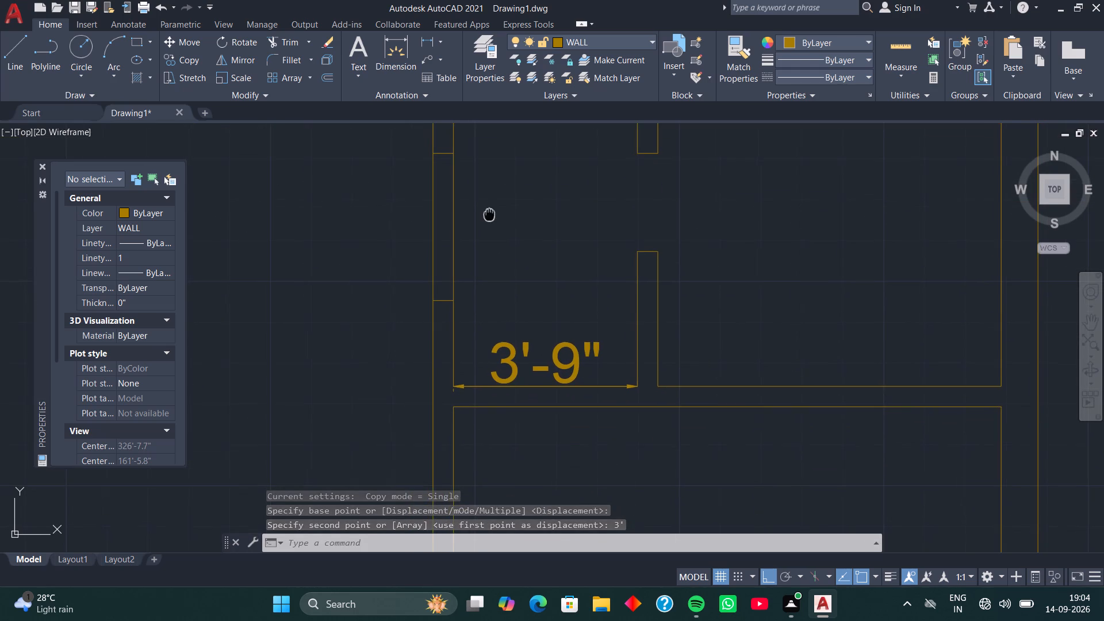
{"action": "middle_click_drag", "start_coordinate": [490, 213], "coordinate": [490, 213]}
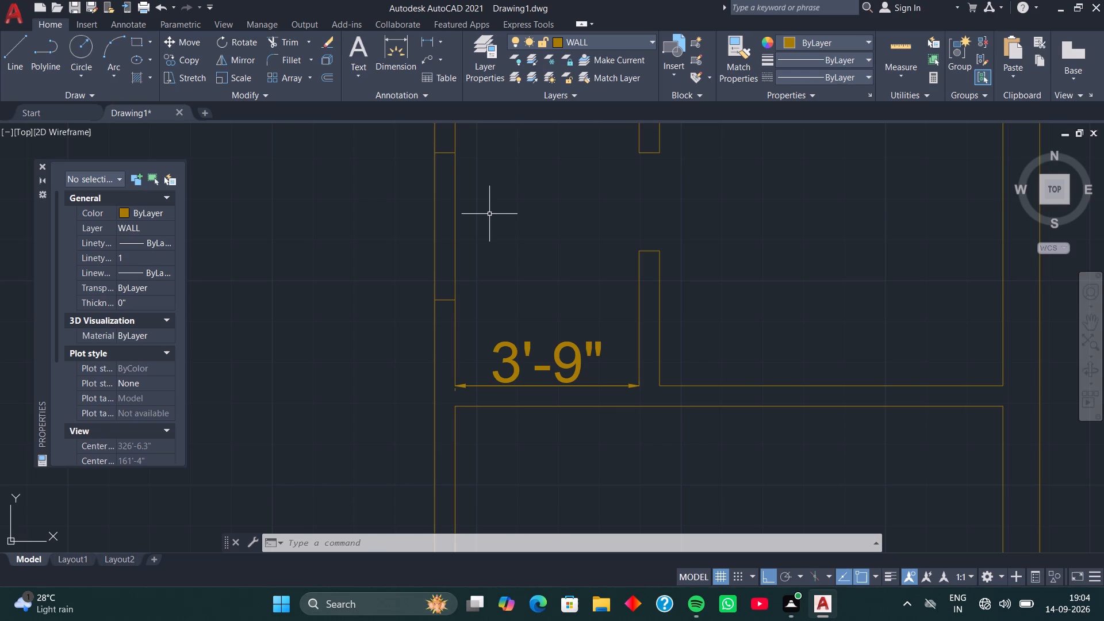
{"action": "type", "text": "TR"}
{"action": "key", "text": "space"}
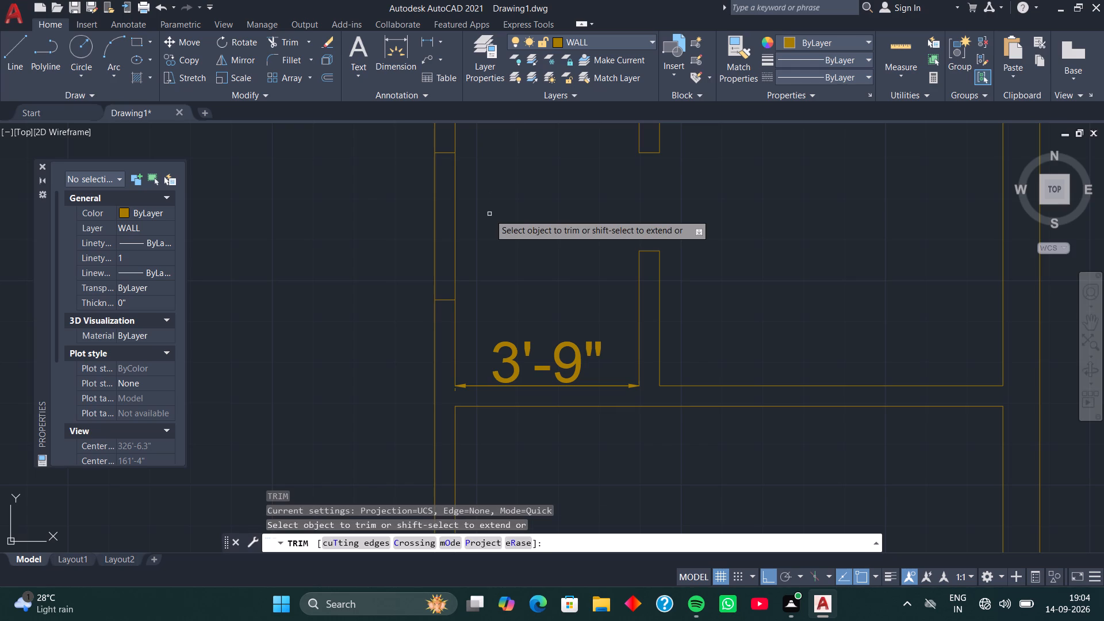
{"action": "left_click_drag", "start_coordinate": [488, 212], "coordinate": [418, 255]}
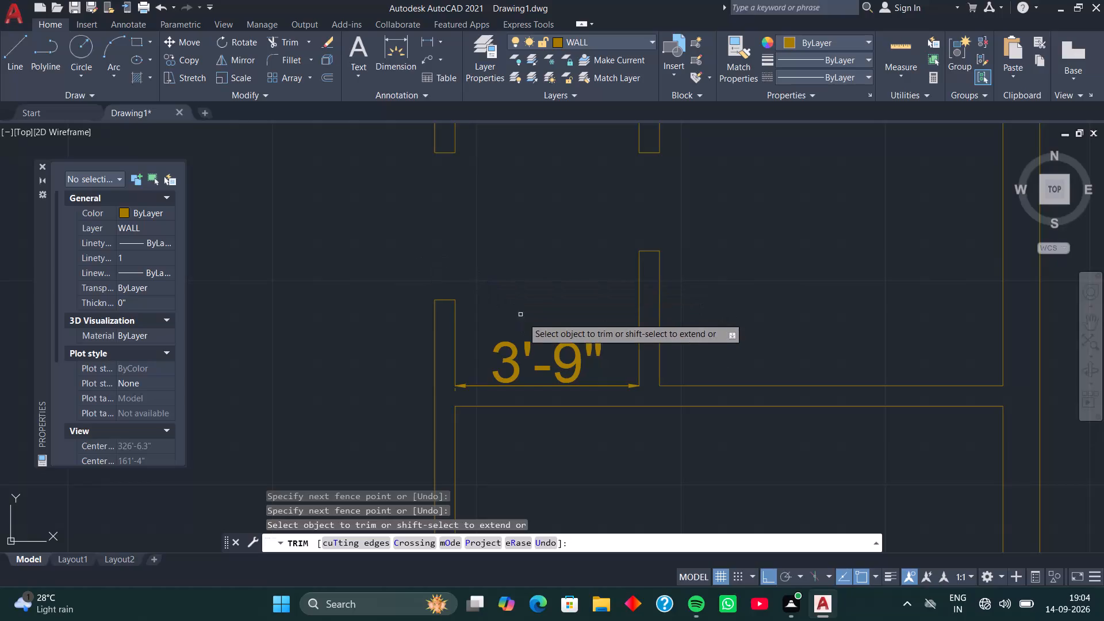
Remove the 3'-9" dimension from the small room.
{"action": "left_click", "coordinate": [566, 347]}
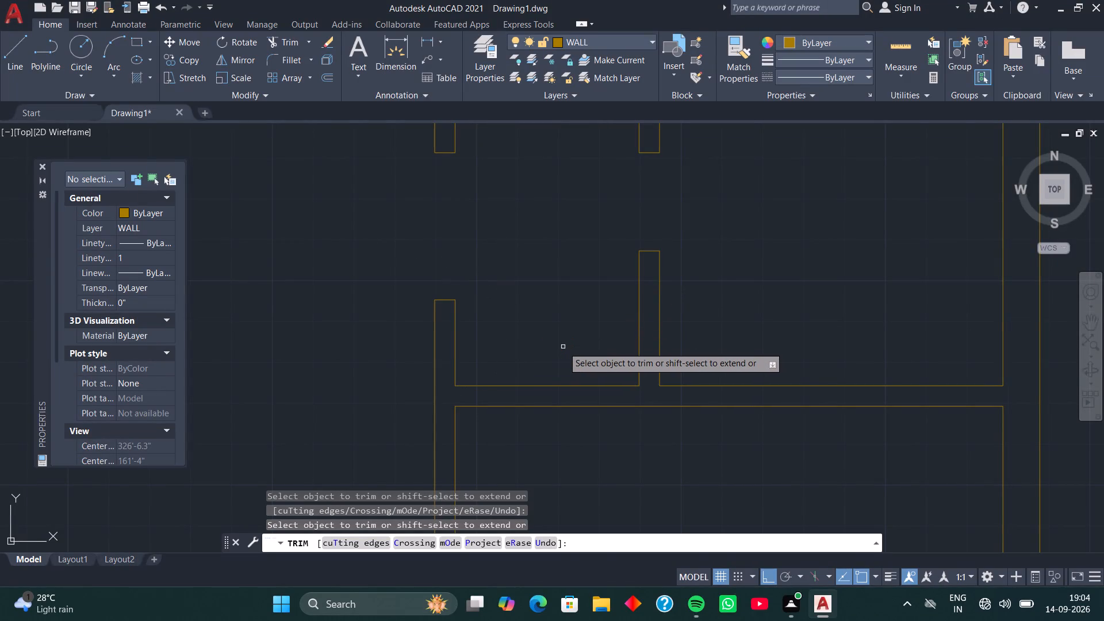
{"action": "key", "text": "space"}
Draw a jamb line across the small room's bottom wall from its lower-right inner corner and move it 4.5" left.
{"action": "type", "text": "L"}
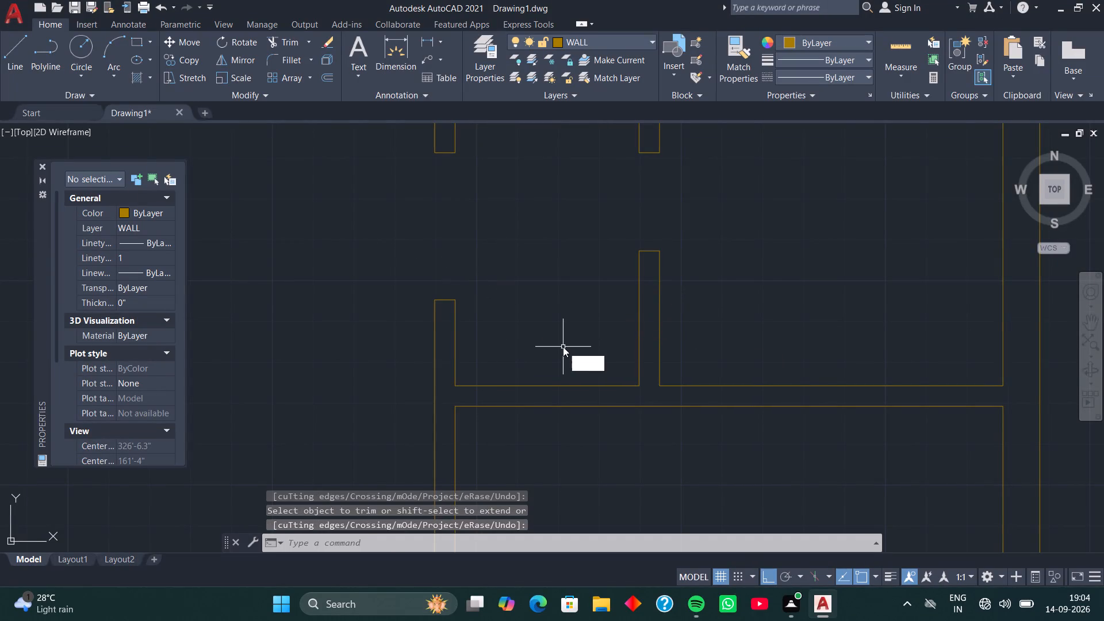
{"action": "key", "text": "space"}
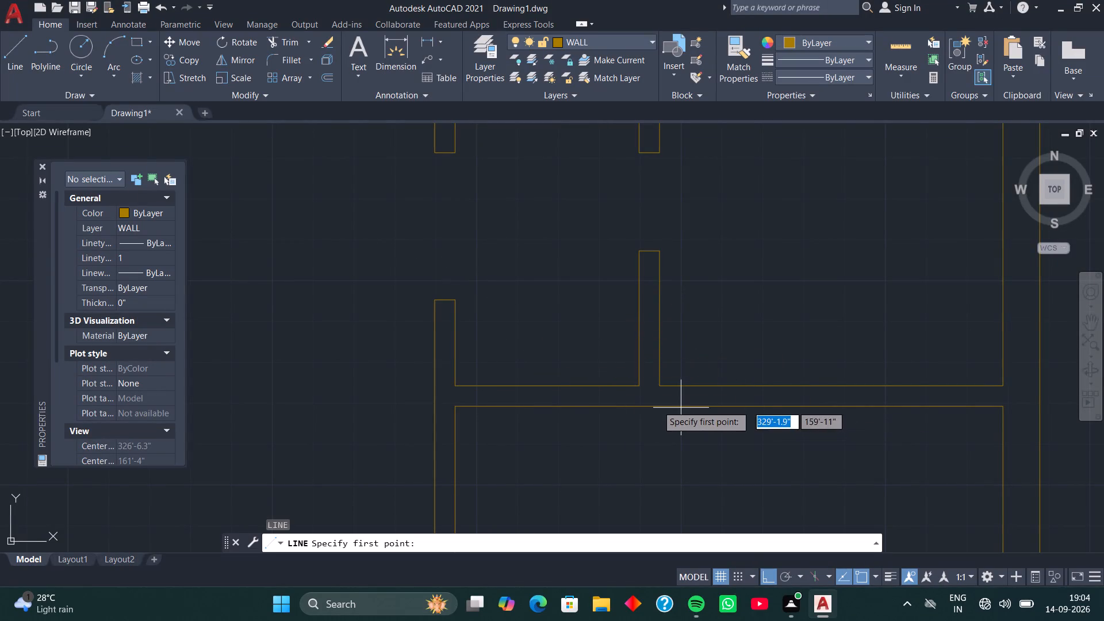
{"action": "scroll", "coordinate": [655, 402], "scroll_direction": "up", "scroll_amount": 4}
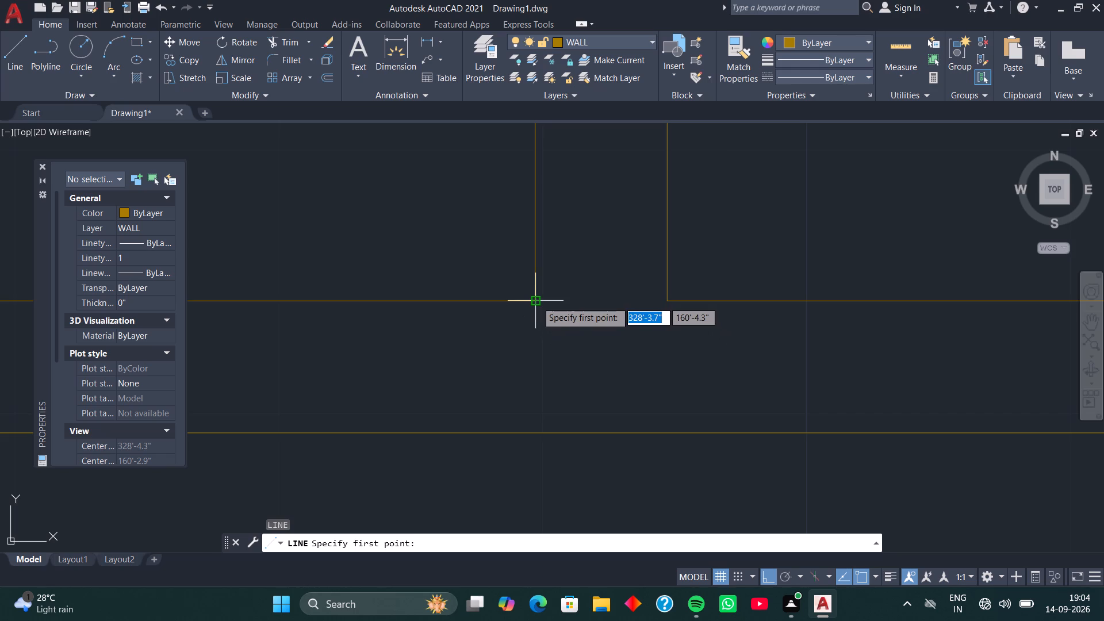
{"action": "left_click", "coordinate": [536, 301]}
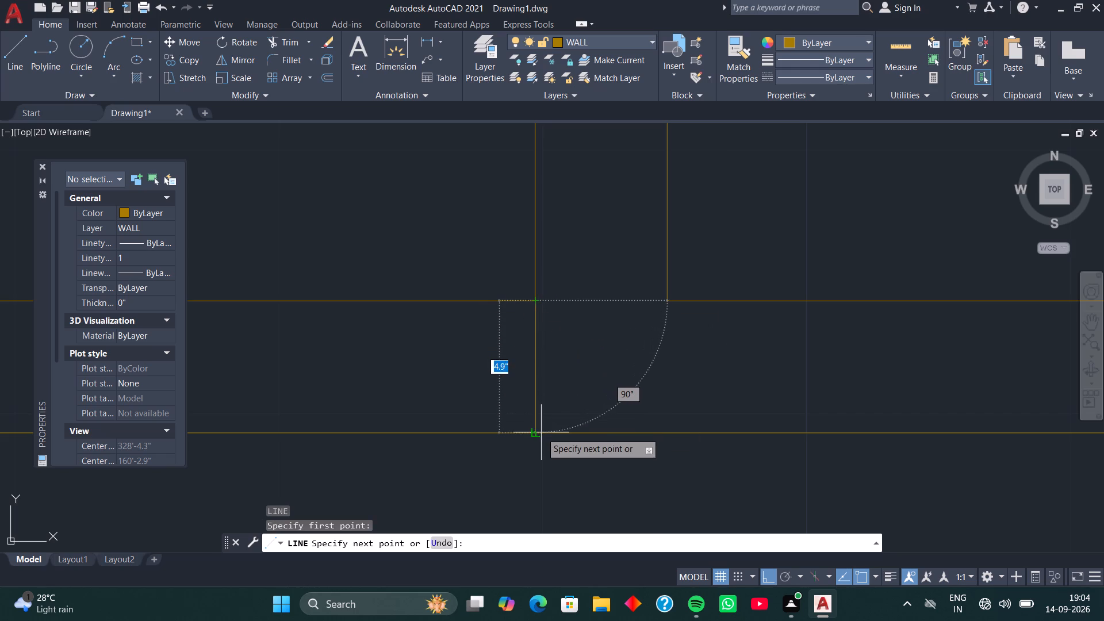
{"action": "left_click", "coordinate": [539, 436]}
{"action": "key", "text": "space"}
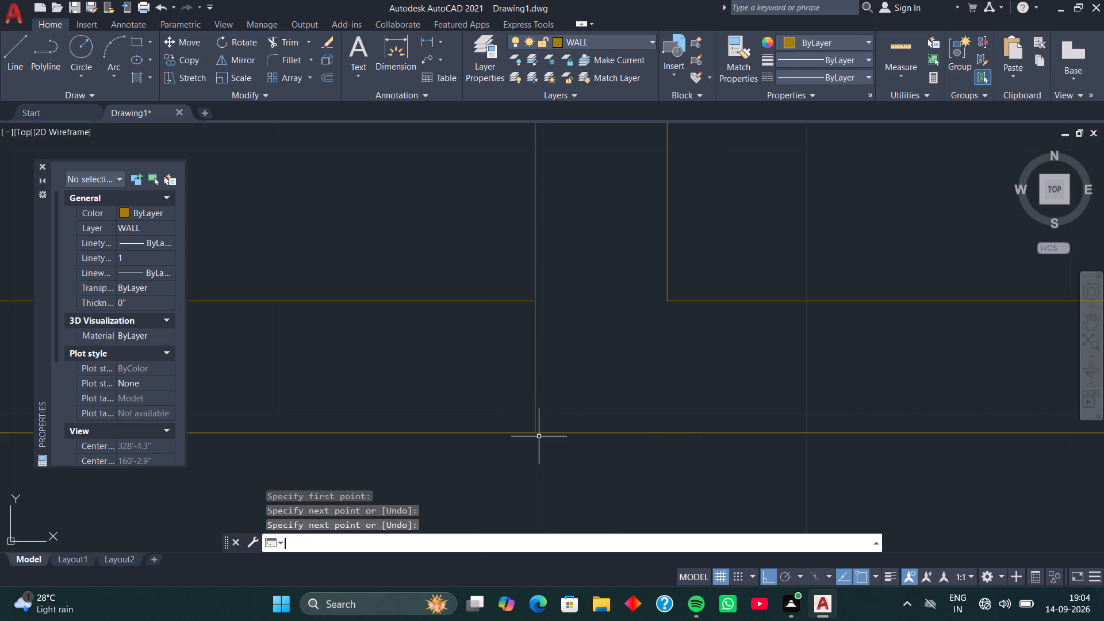
{"action": "left_click", "coordinate": [536, 416]}
{"action": "type", "text": "M"}
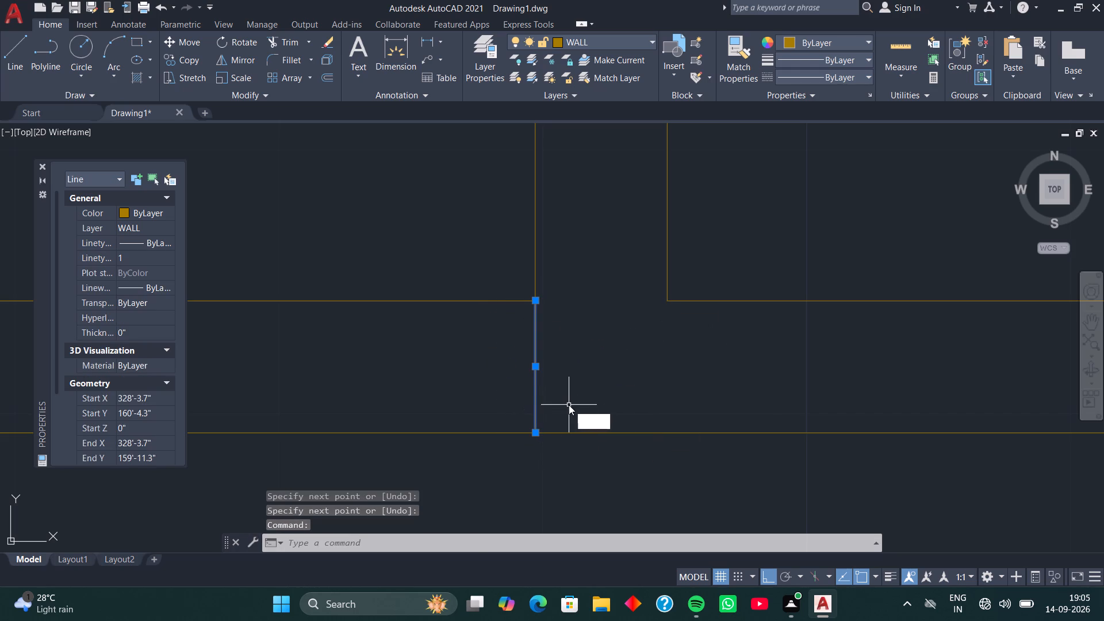
{"action": "key", "text": "space"}
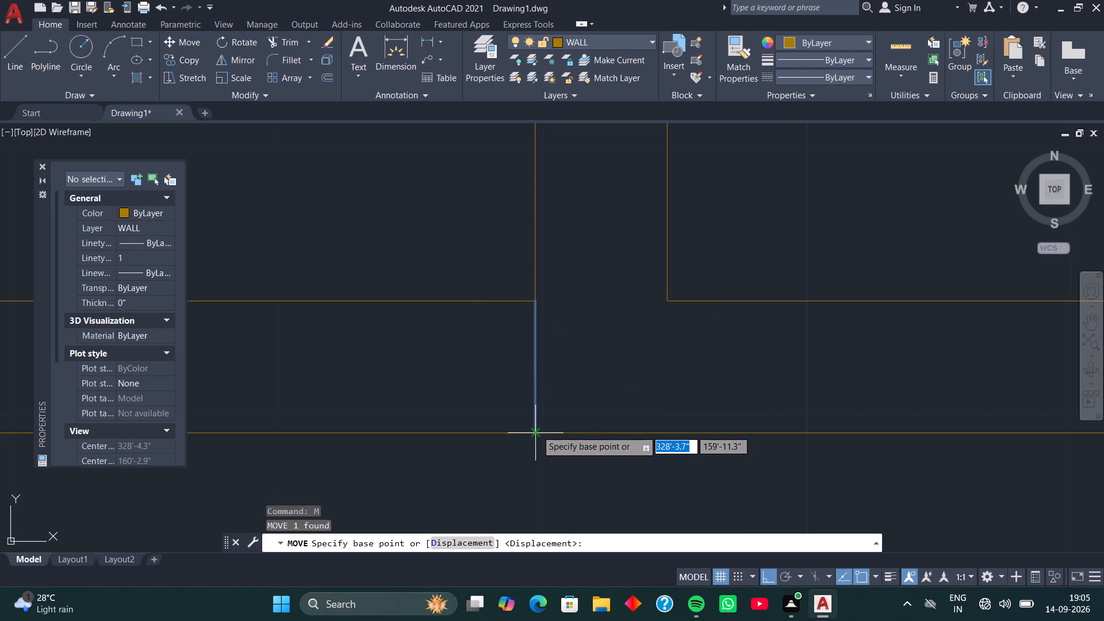
{"action": "left_click", "coordinate": [536, 430]}
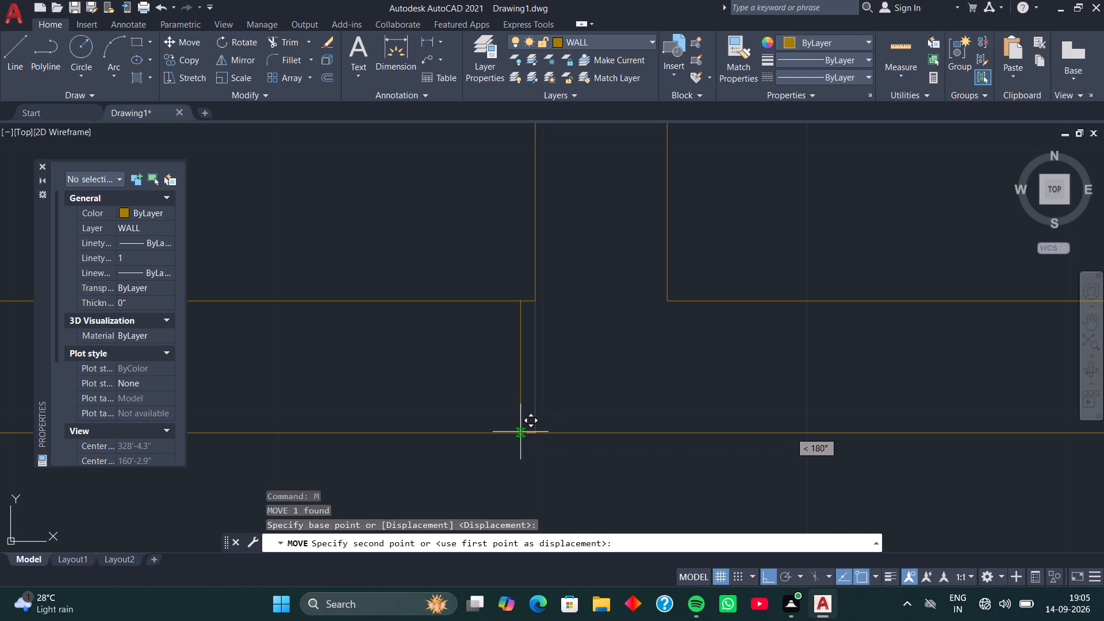
{"action": "type", "text": "4.5"}
{"action": "key", "text": "Return"}
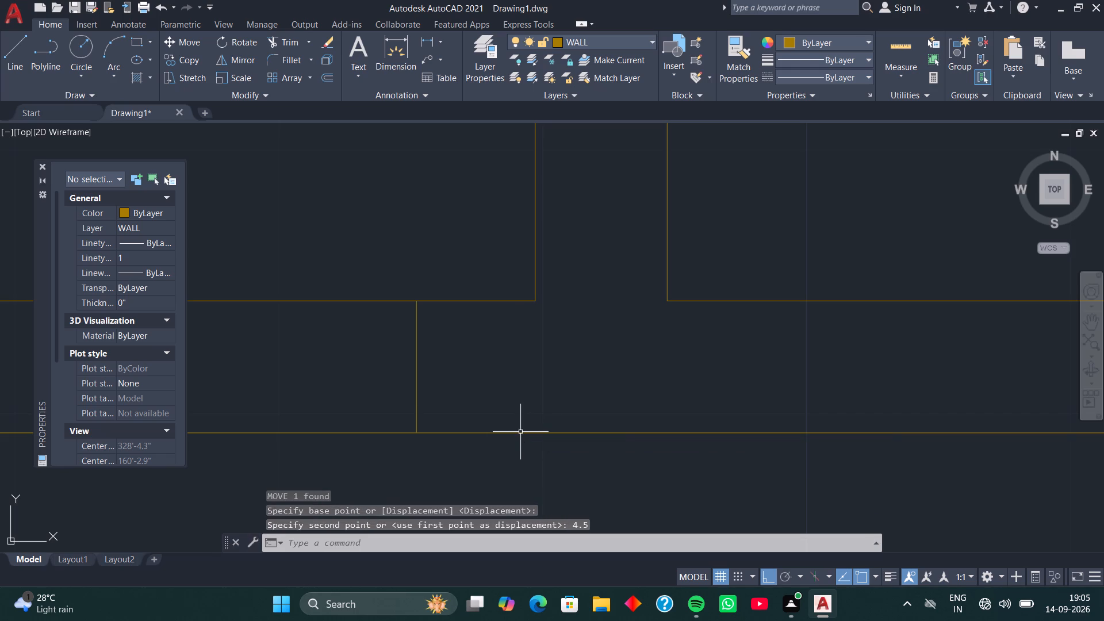
Copy the jamb line 3' to the left along the small room's bottom wall.
{"action": "left_click", "coordinate": [417, 377]}
{"action": "key", "text": "c"}
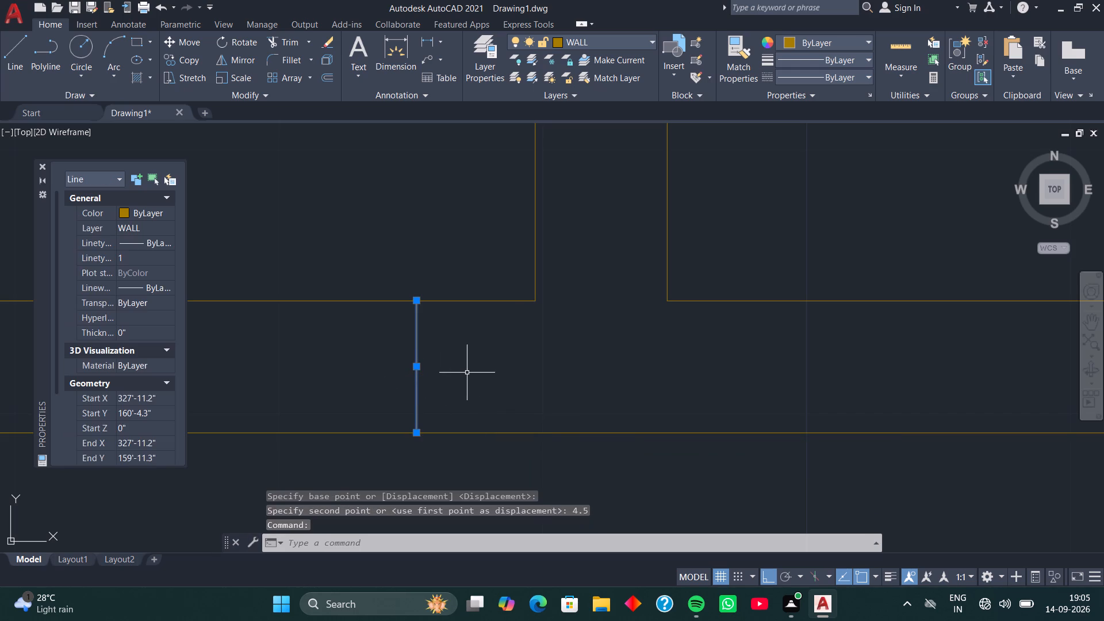
{"action": "type", "text": "O"}
{"action": "key", "text": "space"}
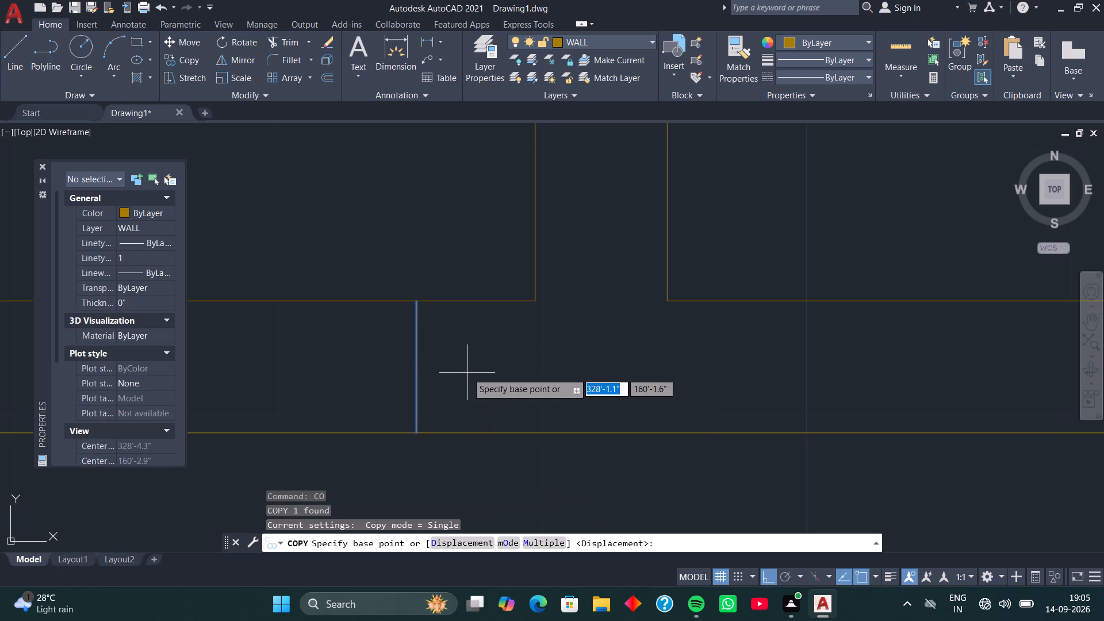
{"action": "left_click", "coordinate": [417, 435]}
{"action": "scroll", "coordinate": [380, 435], "scroll_direction": "down", "scroll_amount": 2}
{"action": "middle_click_drag", "start_coordinate": [379, 435], "coordinate": [646, 379]}
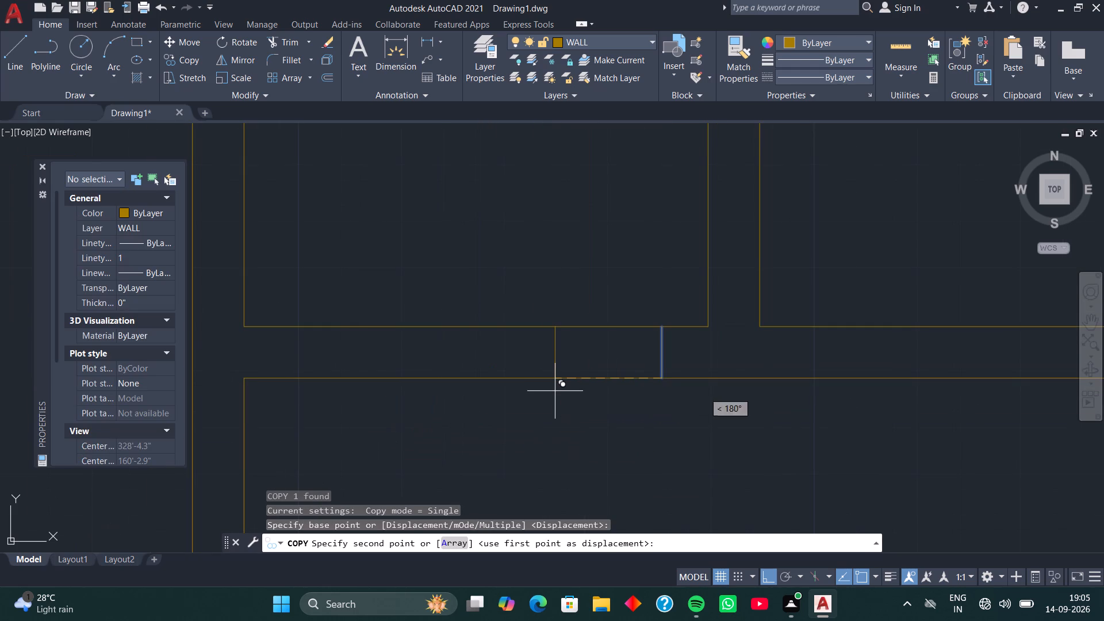
{"action": "key", "text": "3"}
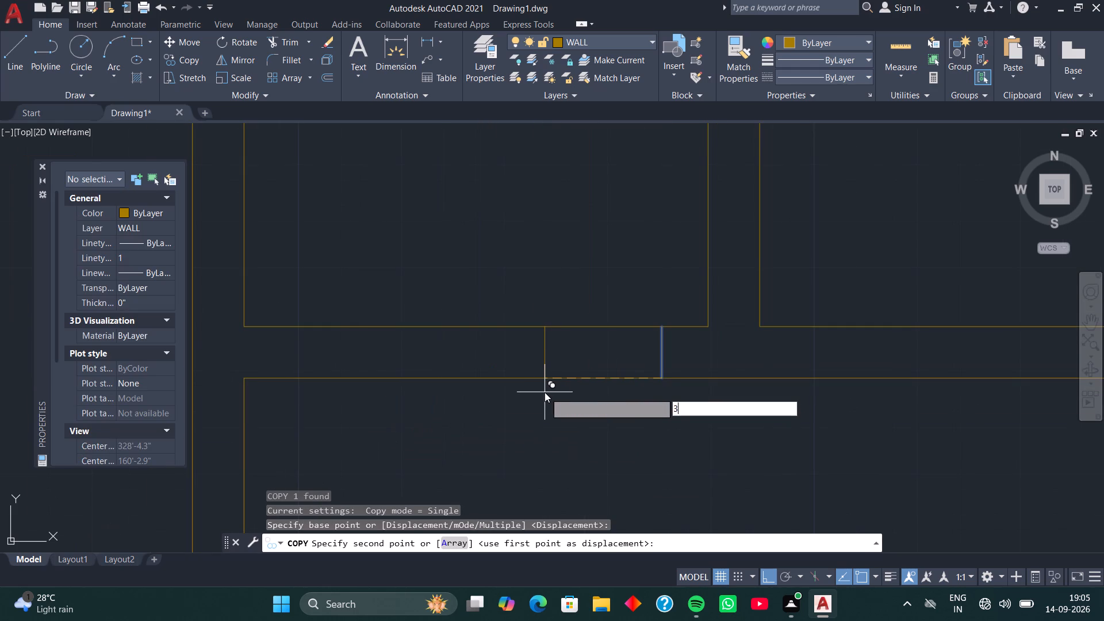
{"action": "key", "text": "apostrophe"}
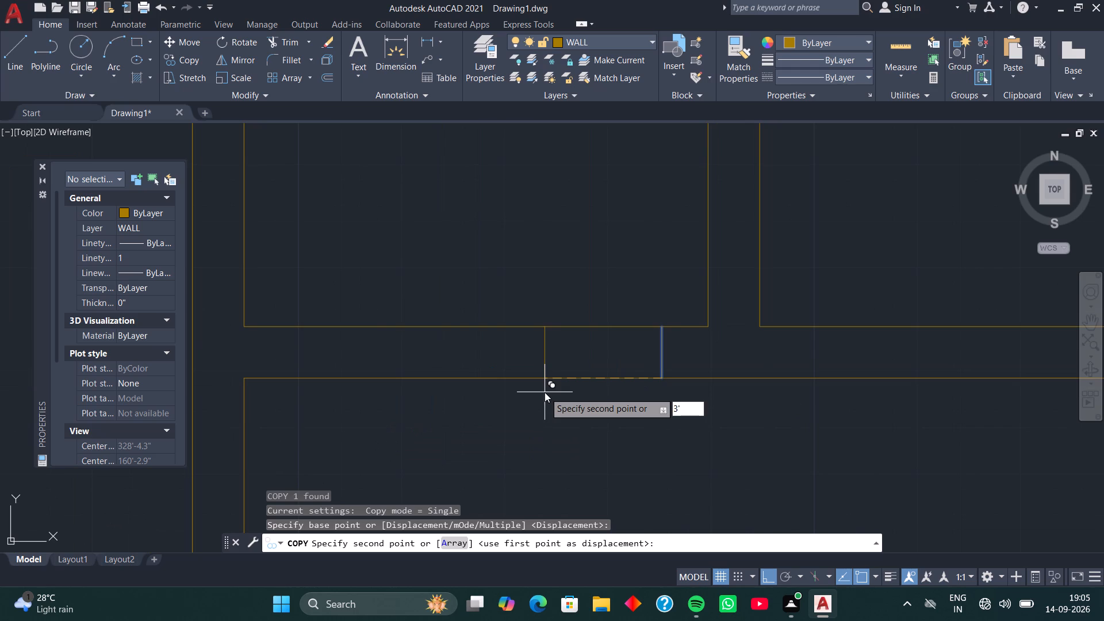
{"action": "key", "text": "Return"}
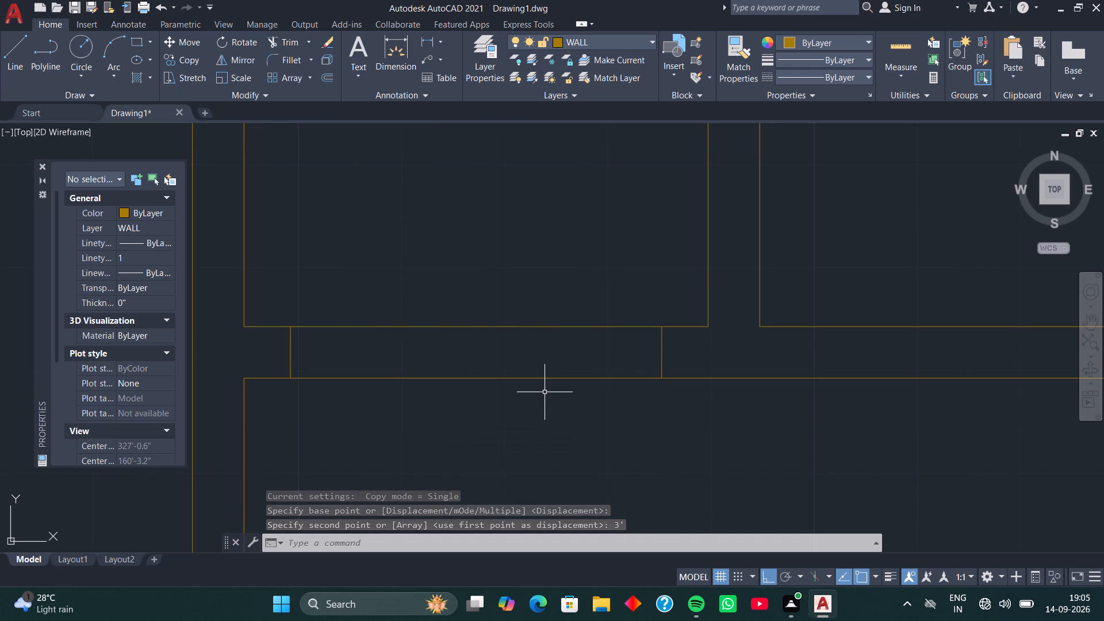
Trim both lines of the small room's bottom wall between the two jamb lines to open the doorway into the room below.
{"action": "type", "text": "TR"}
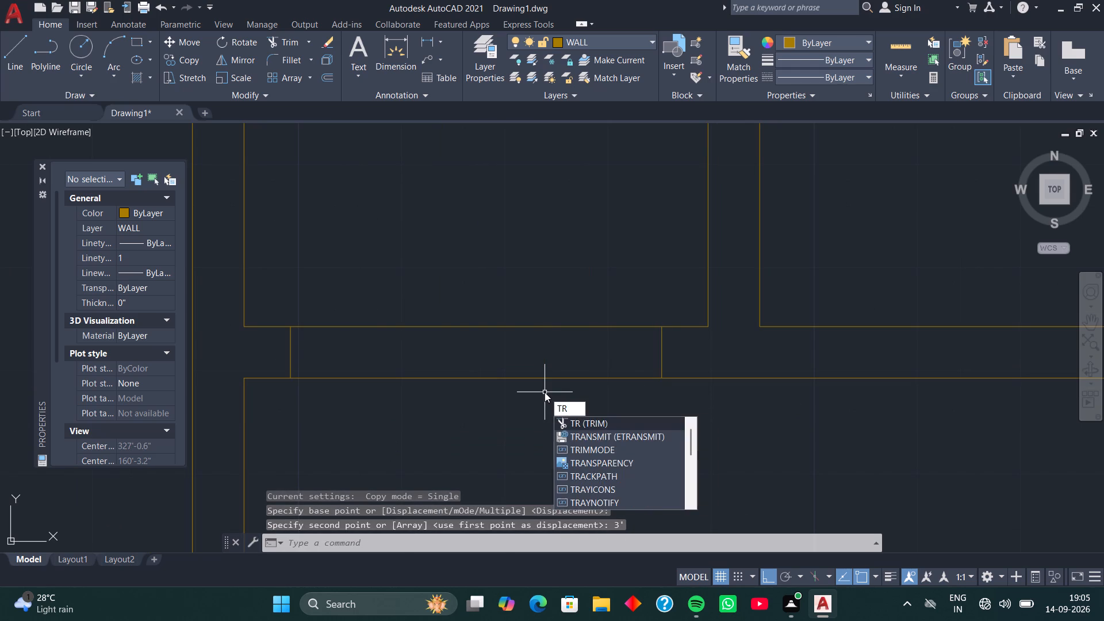
{"action": "key", "text": "space"}
{"action": "left_click_drag", "start_coordinate": [545, 392], "coordinate": [536, 364]}
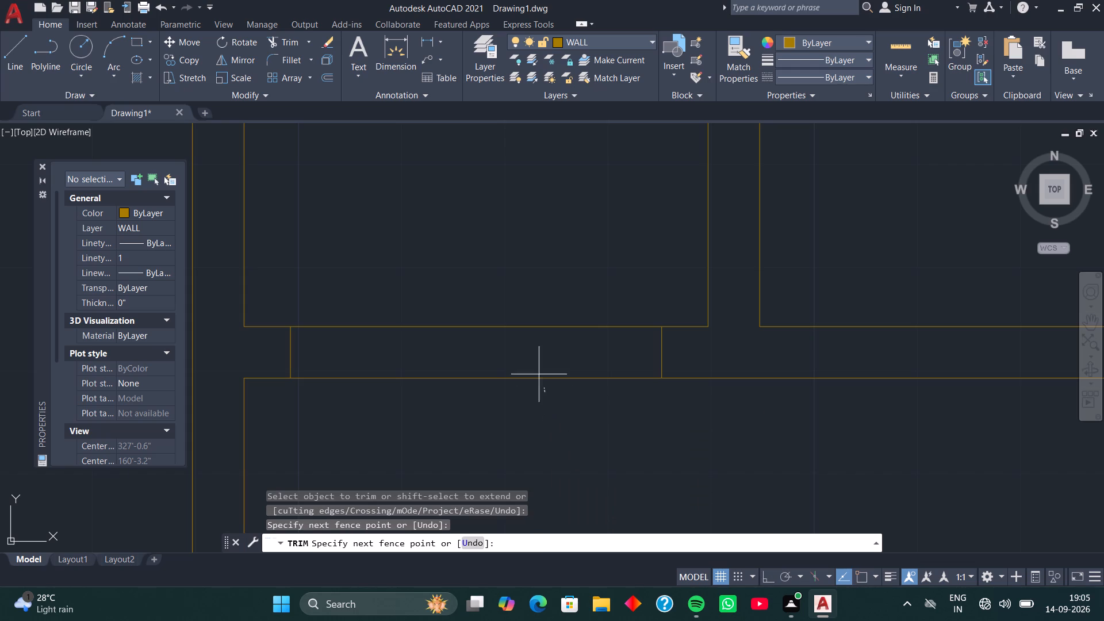
{"action": "left_click_drag", "start_coordinate": [536, 364], "coordinate": [499, 354]}
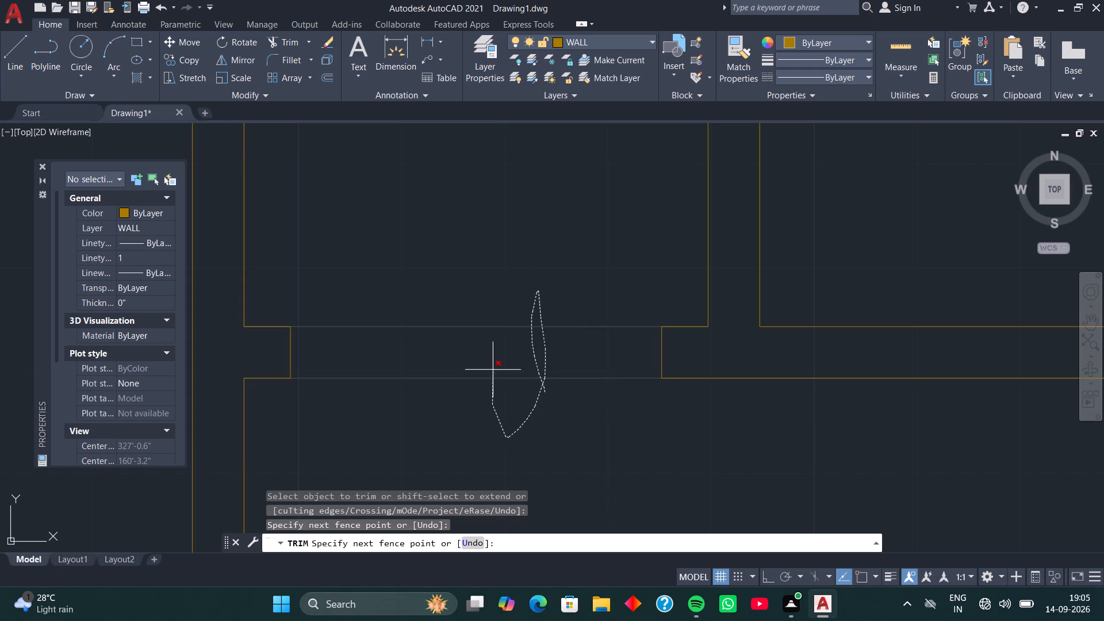
{"action": "left_click_drag", "start_coordinate": [499, 354], "coordinate": [536, 344]}
{"action": "left_click_drag", "start_coordinate": [536, 344], "coordinate": [463, 336]}
{"action": "scroll", "coordinate": [466, 339], "scroll_direction": "down", "scroll_amount": 2}
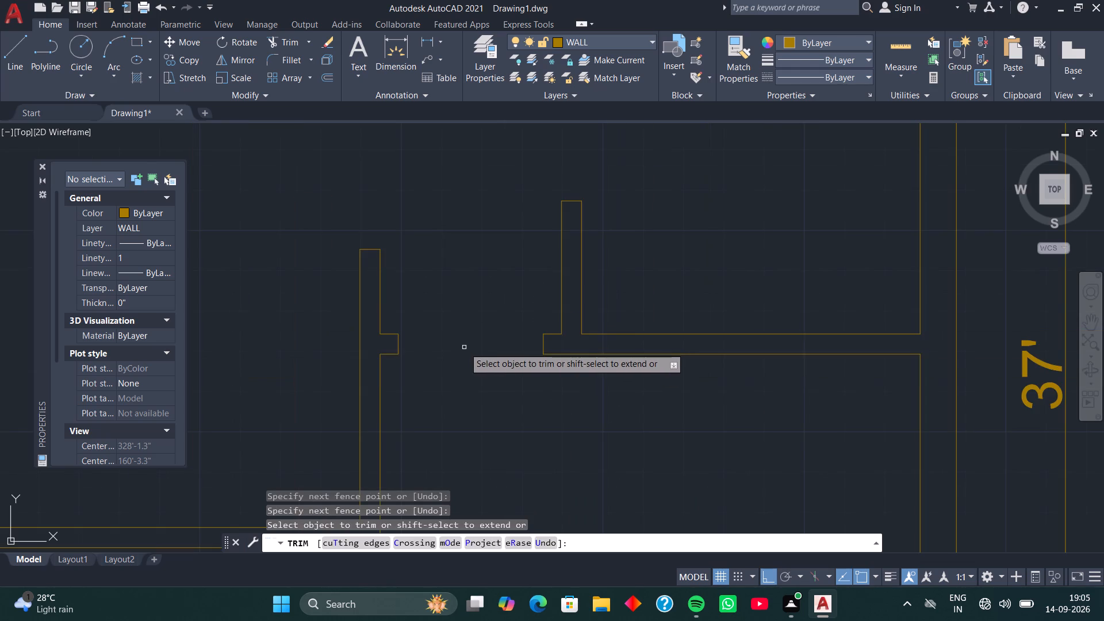
{"action": "scroll", "coordinate": [464, 347], "scroll_direction": "down", "scroll_amount": 2}
{"action": "middle_click_drag", "start_coordinate": [469, 388], "coordinate": [484, 276]}
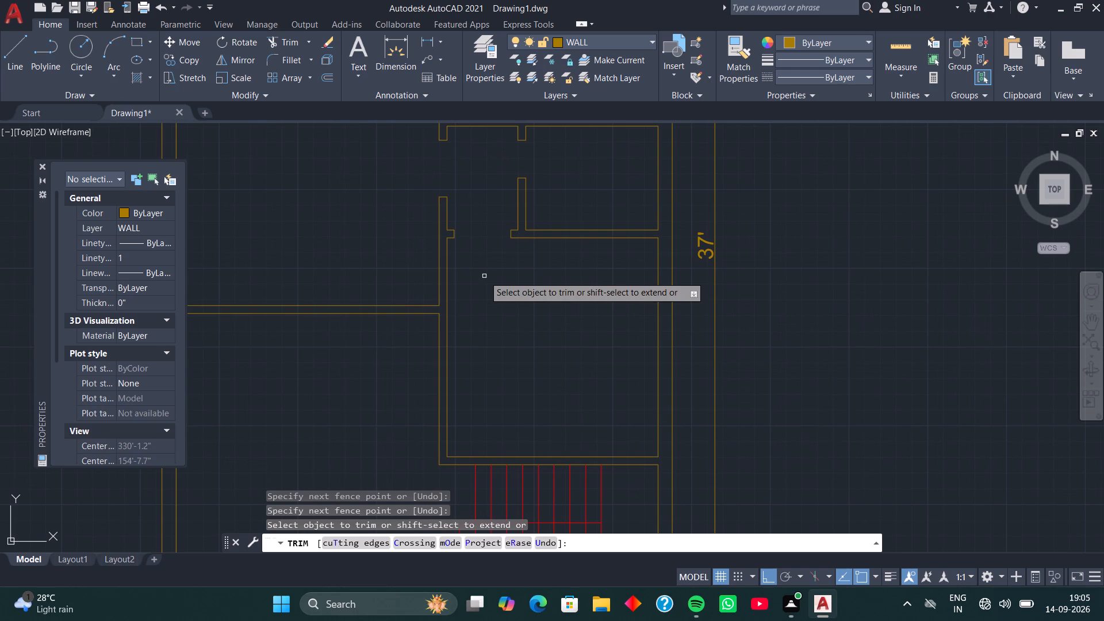
{"action": "key", "text": "space"}
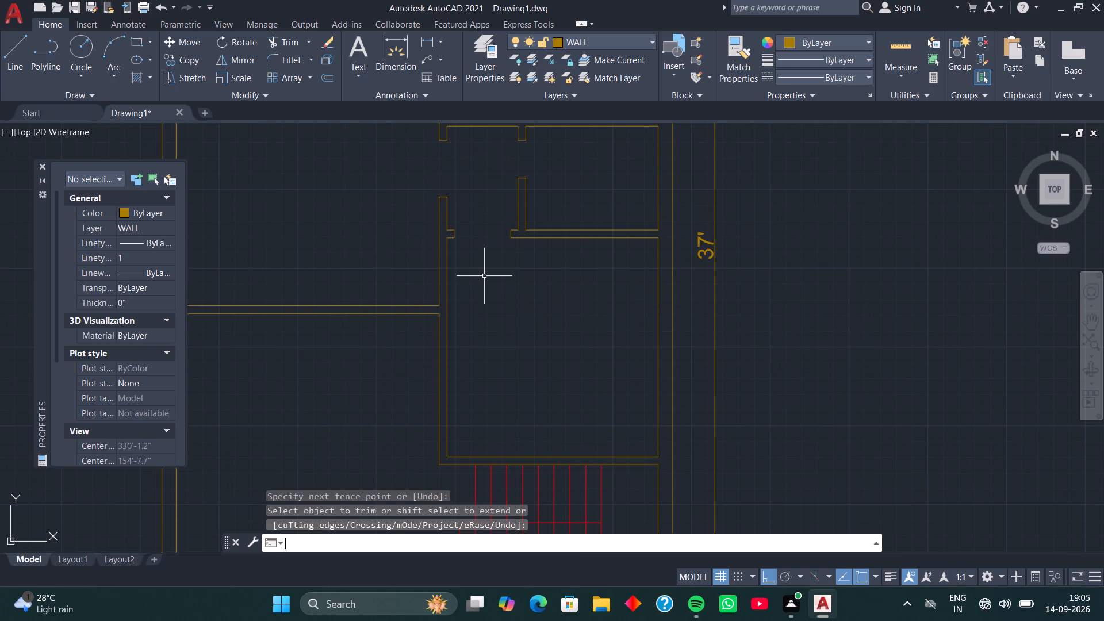
Draw a jamb line across the horizontal partition wall between the left-hand rooms, at its right end where it meets the vertical wall.
{"action": "scroll", "coordinate": [431, 326], "scroll_direction": "up", "scroll_amount": 4}
{"action": "middle_click_drag", "start_coordinate": [423, 321], "coordinate": [434, 363]}
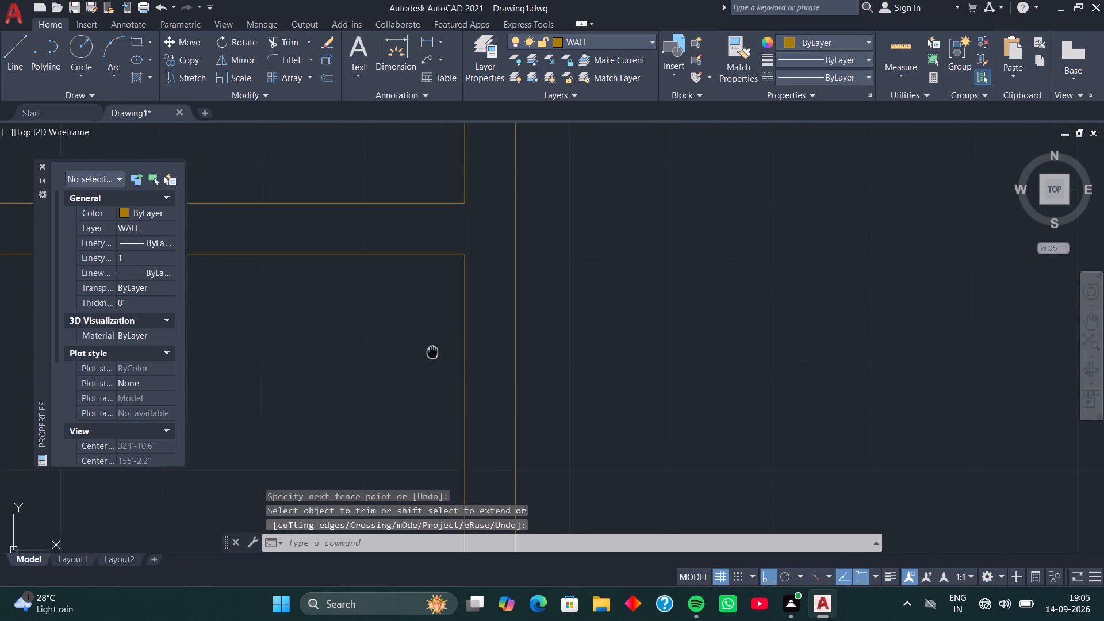
{"action": "scroll", "coordinate": [435, 367], "scroll_direction": "up", "scroll_amount": 1}
{"action": "middle_click_drag", "start_coordinate": [434, 363], "coordinate": [434, 397]}
{"action": "middle_click_drag", "start_coordinate": [412, 328], "coordinate": [434, 407]}
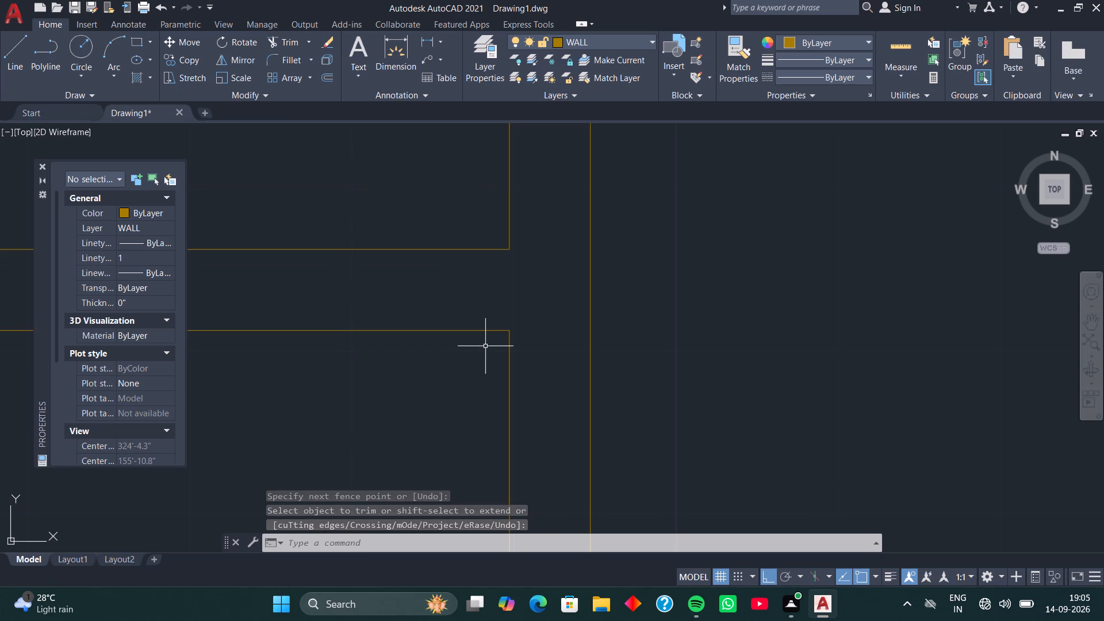
{"action": "key", "text": "l"}
{"action": "key", "text": "space"}
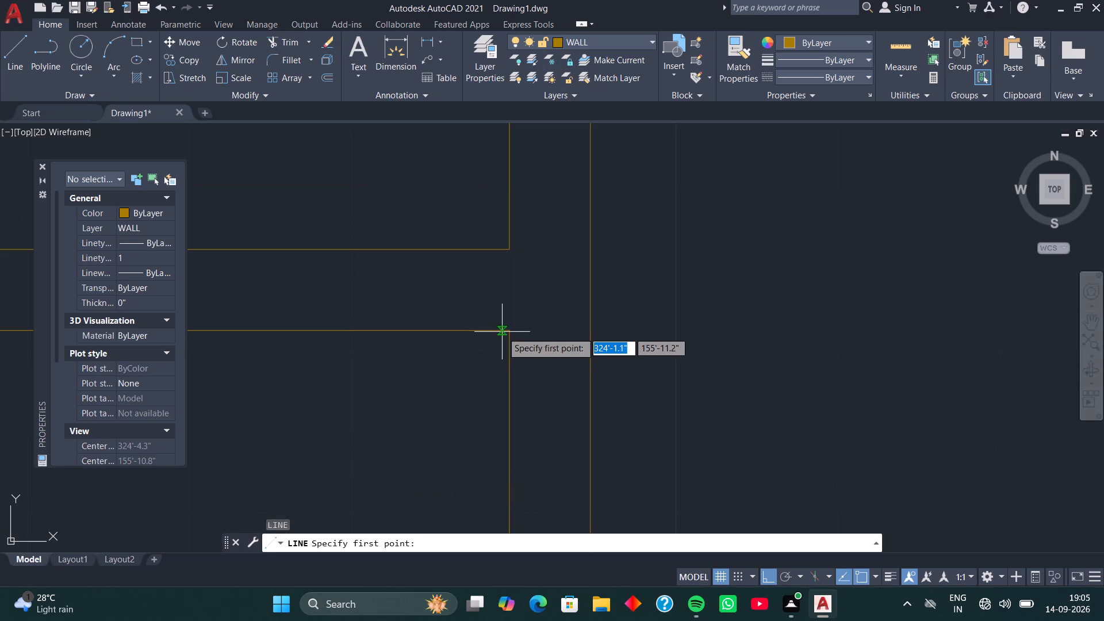
{"action": "left_click", "coordinate": [512, 335]}
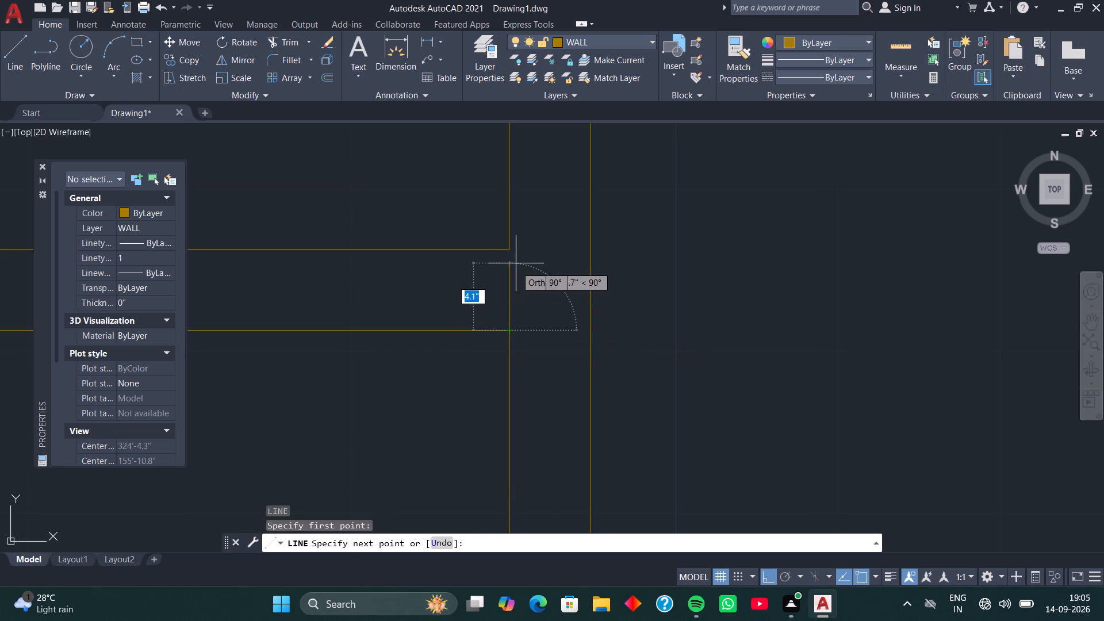
{"action": "left_click", "coordinate": [511, 248]}
{"action": "key", "text": "space"}
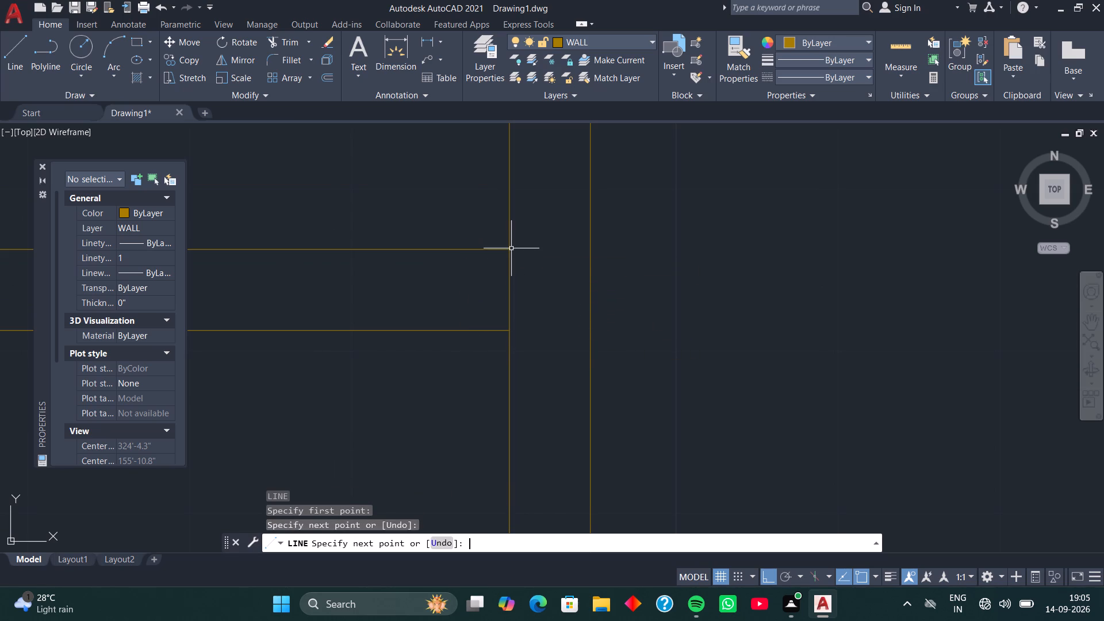
Move the new jamb line 9" left along the partition wall, away from the corner.
{"action": "left_click", "coordinate": [508, 264]}
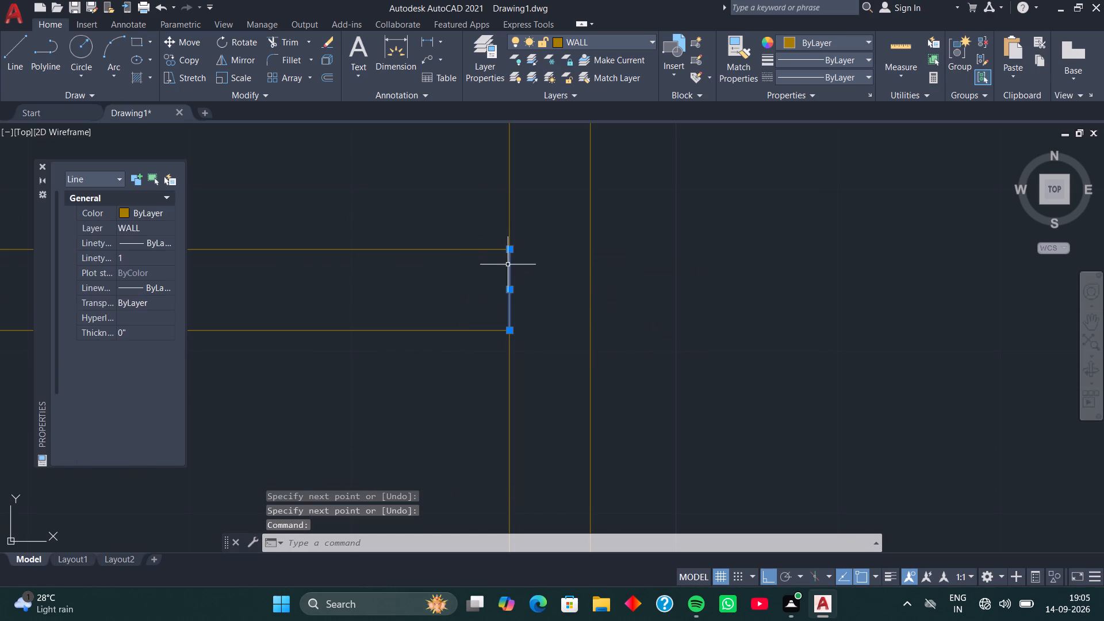
{"action": "key", "text": "m"}
{"action": "key", "text": "space"}
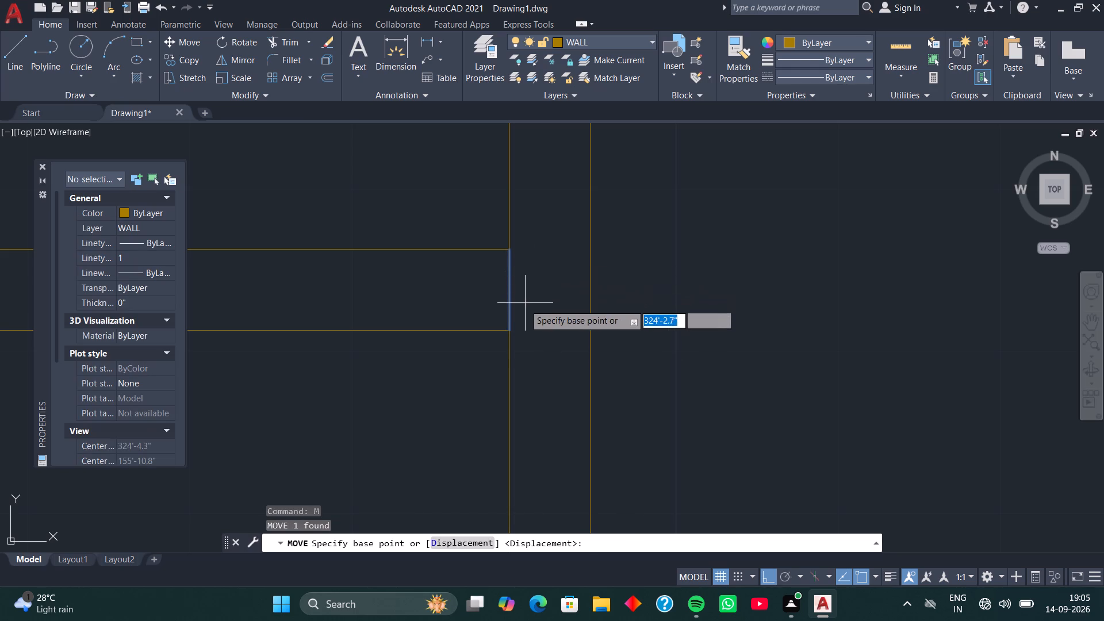
{"action": "left_click", "coordinate": [507, 332]}
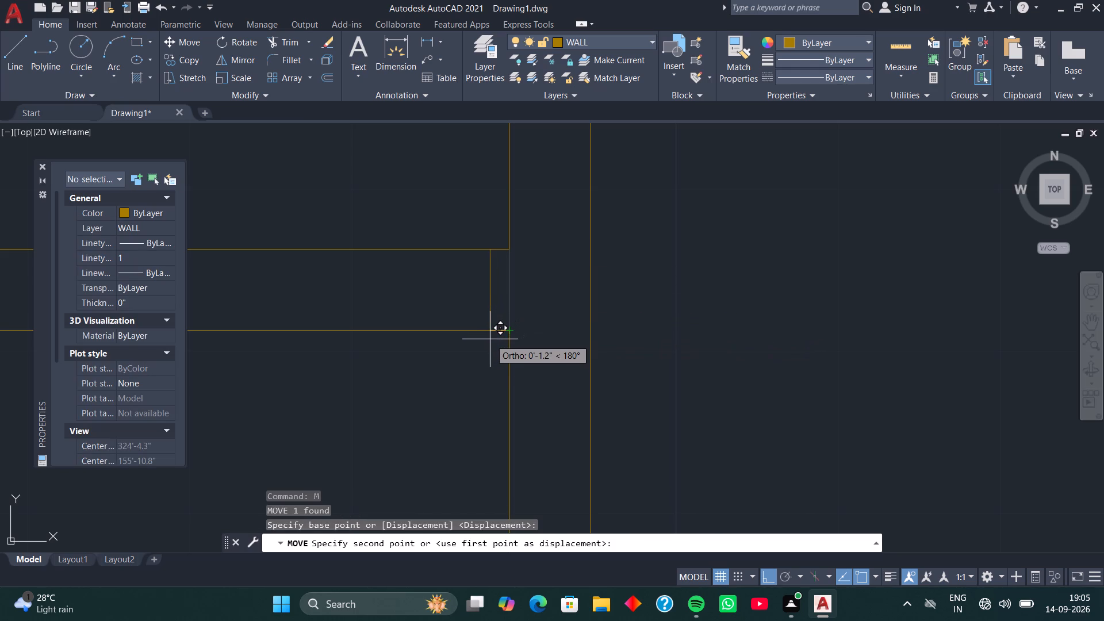
{"action": "key", "text": "9"}
{"action": "key", "text": "Return"}
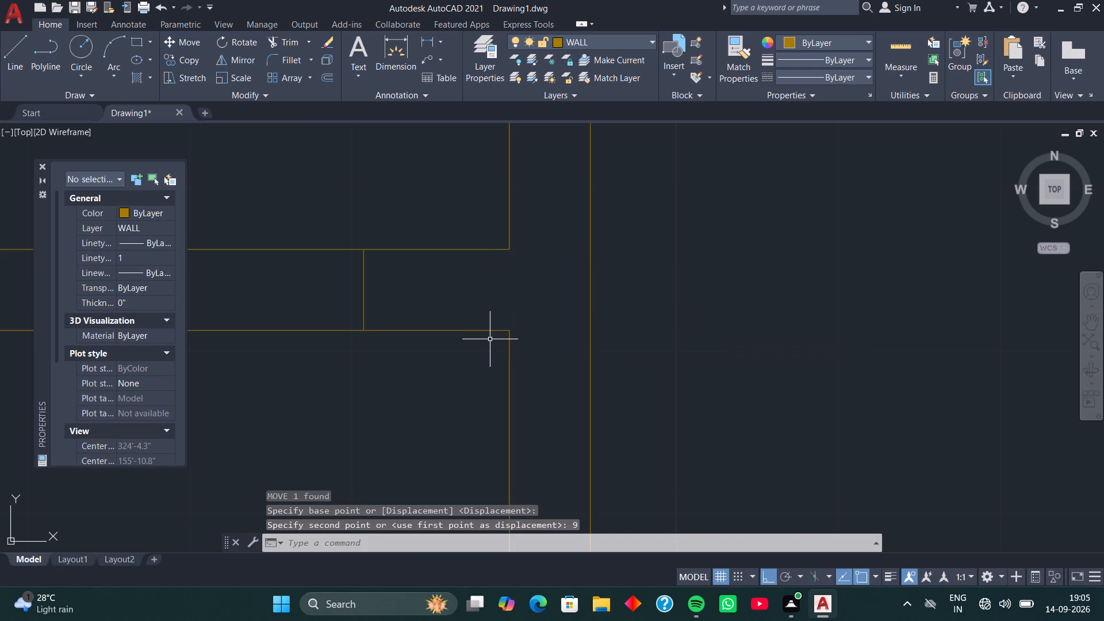
Copy the jamb line 3' to the left along the same partition wall.
{"action": "left_click", "coordinate": [364, 290]}
{"action": "scroll", "coordinate": [402, 293], "scroll_direction": "down", "scroll_amount": 1}
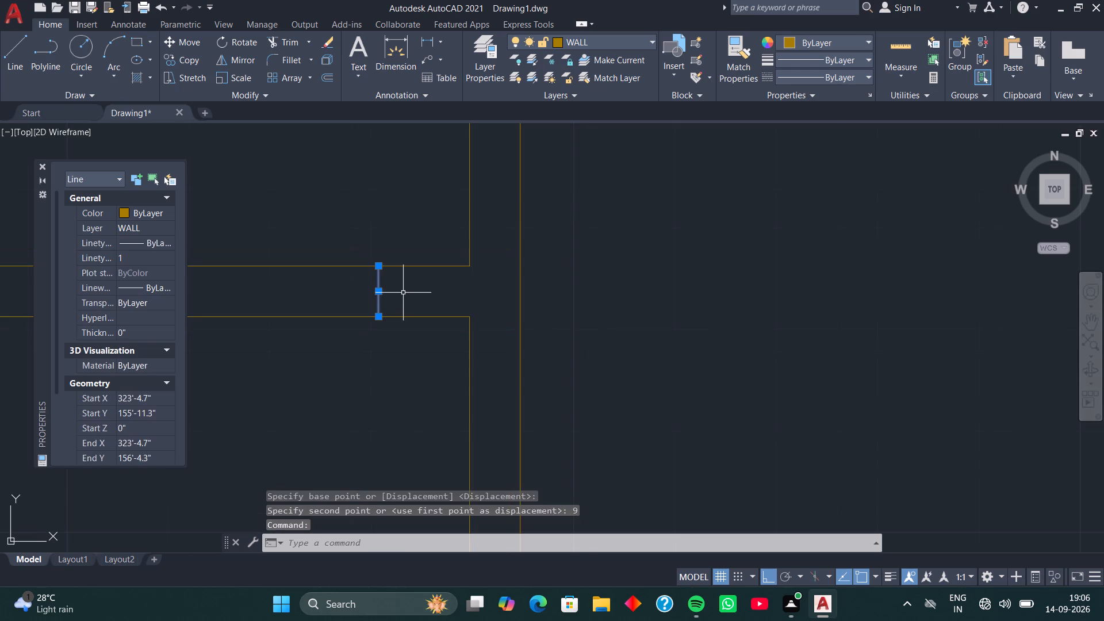
{"action": "middle_click_drag", "start_coordinate": [403, 293], "coordinate": [658, 245]}
{"action": "key", "text": "c"}
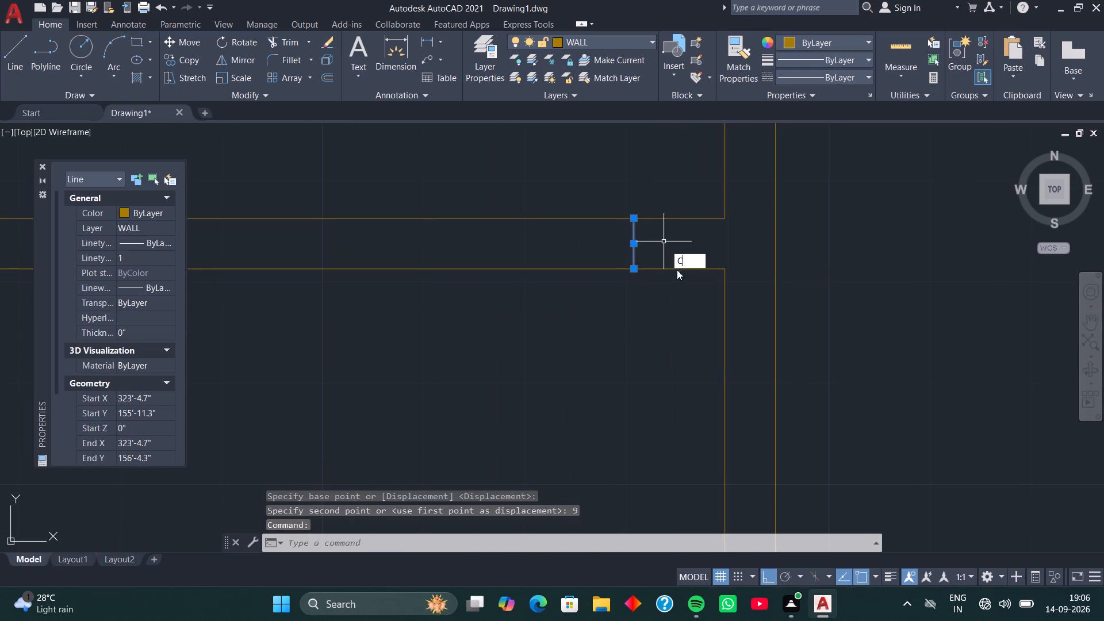
{"action": "key", "text": "o"}
{"action": "key", "text": "space"}
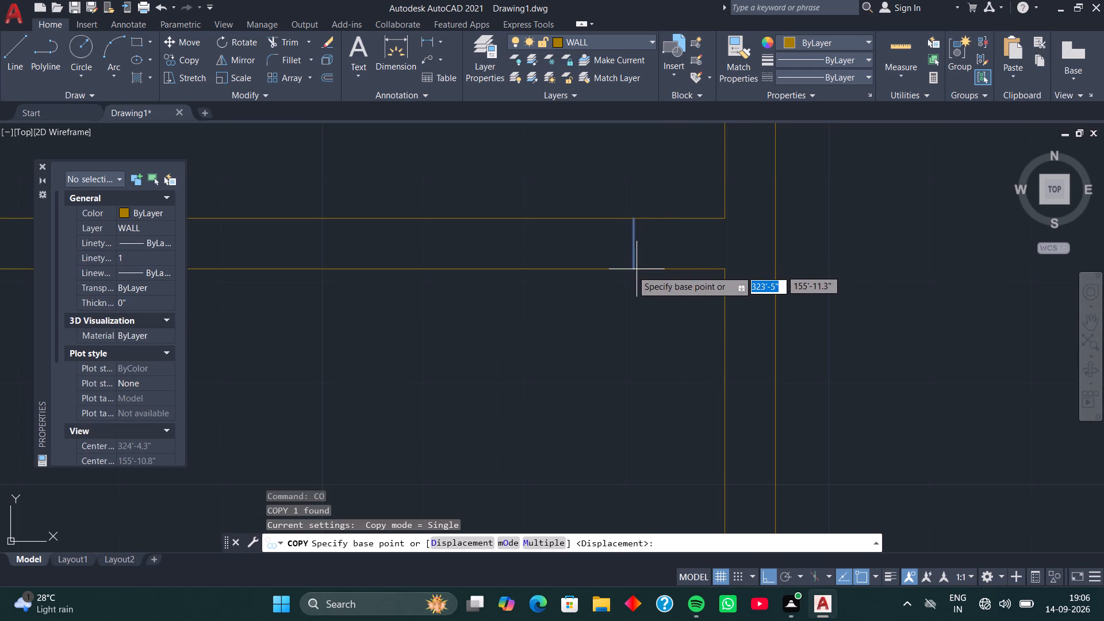
{"action": "left_click", "coordinate": [632, 270]}
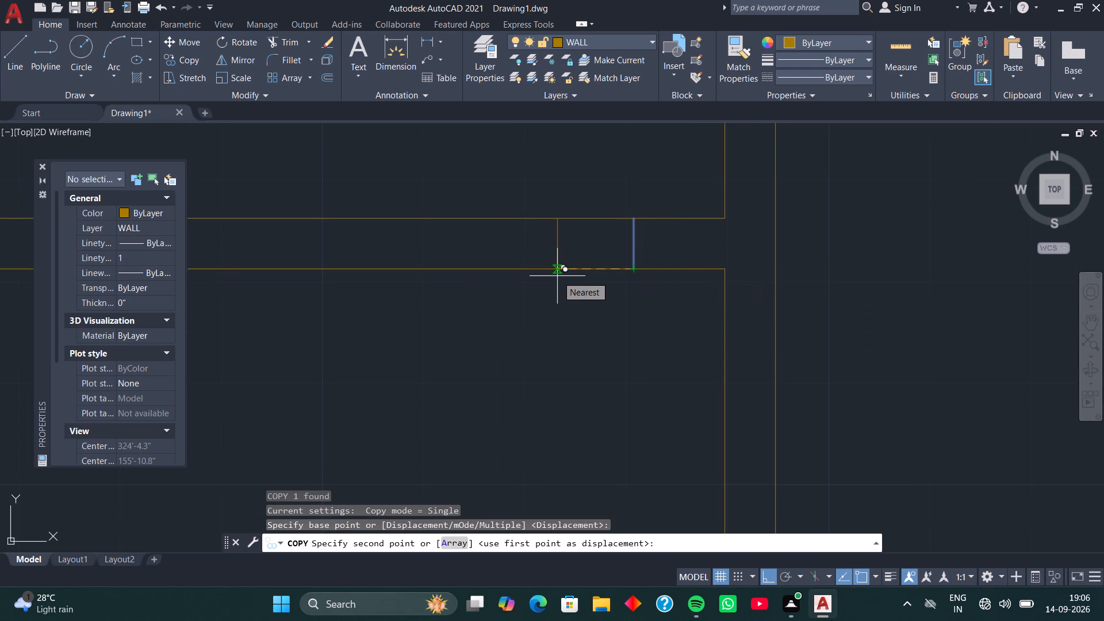
{"action": "key", "text": "3"}
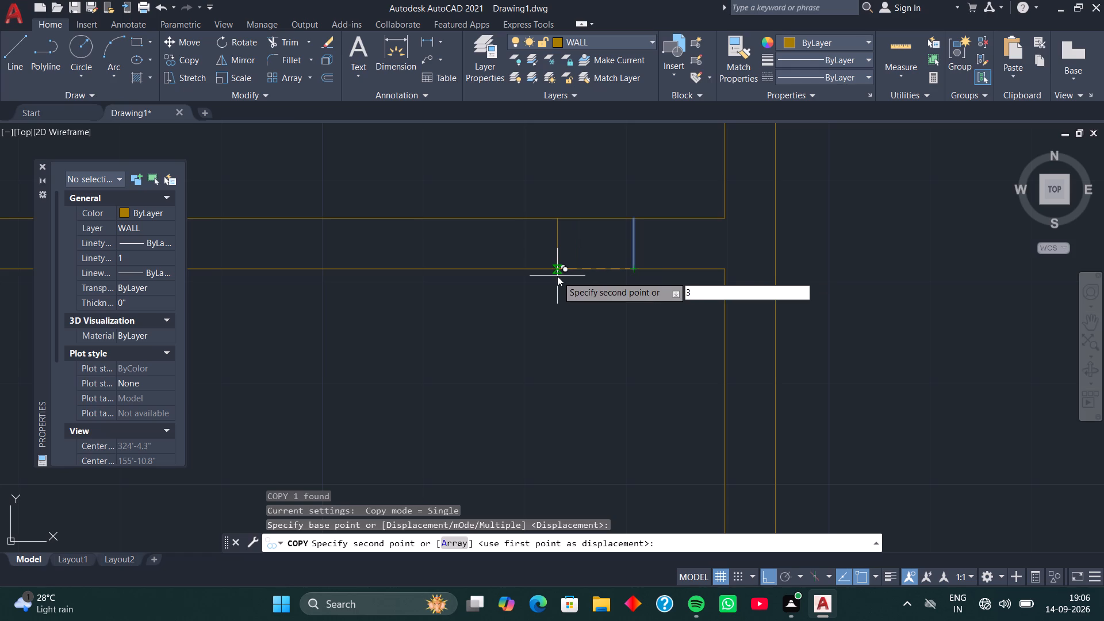
{"action": "key", "text": "apostrophe"}
{"action": "key", "text": "Return"}
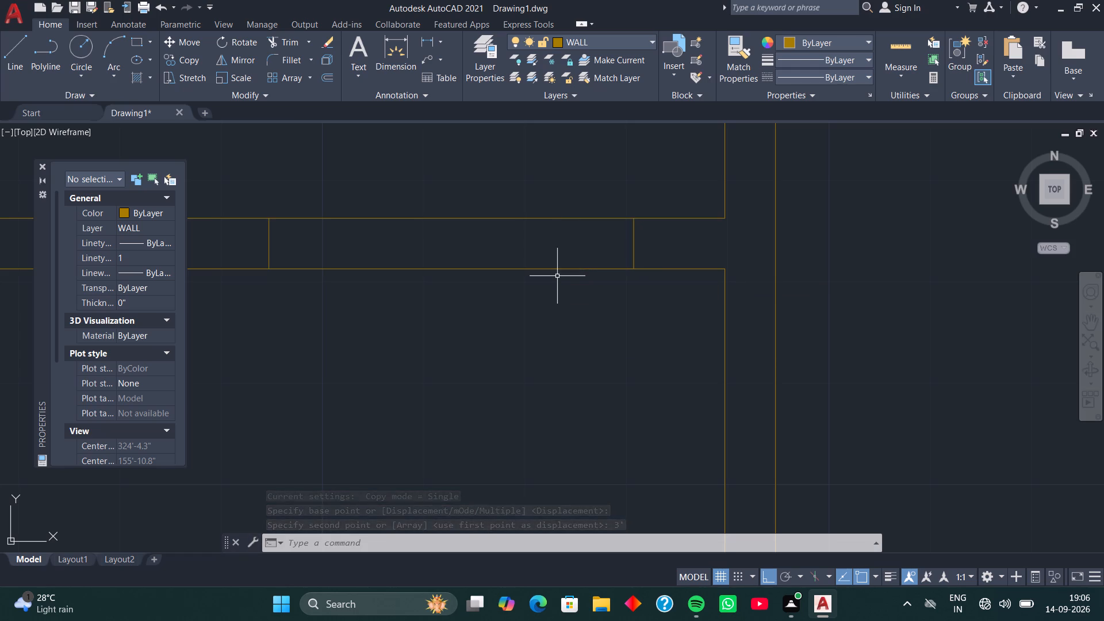
Trim both partition wall lines between the two jamb lines to open the doorway into the lower-left room.
{"action": "type", "text": "TR"}
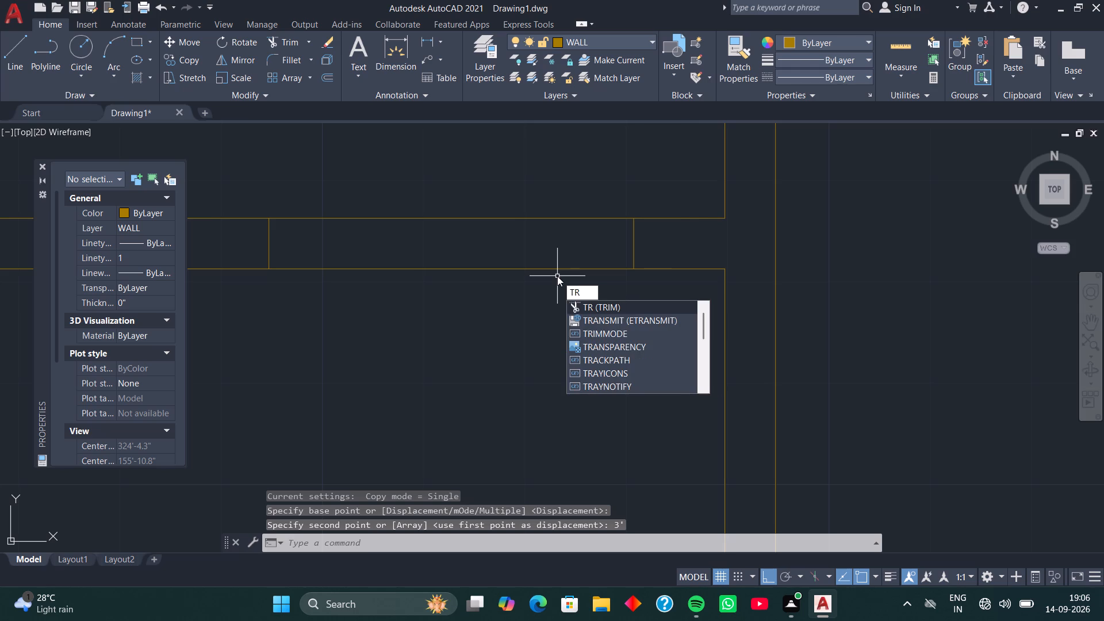
{"action": "key", "text": "space"}
{"action": "left_click_drag", "start_coordinate": [557, 276], "coordinate": [524, 216]}
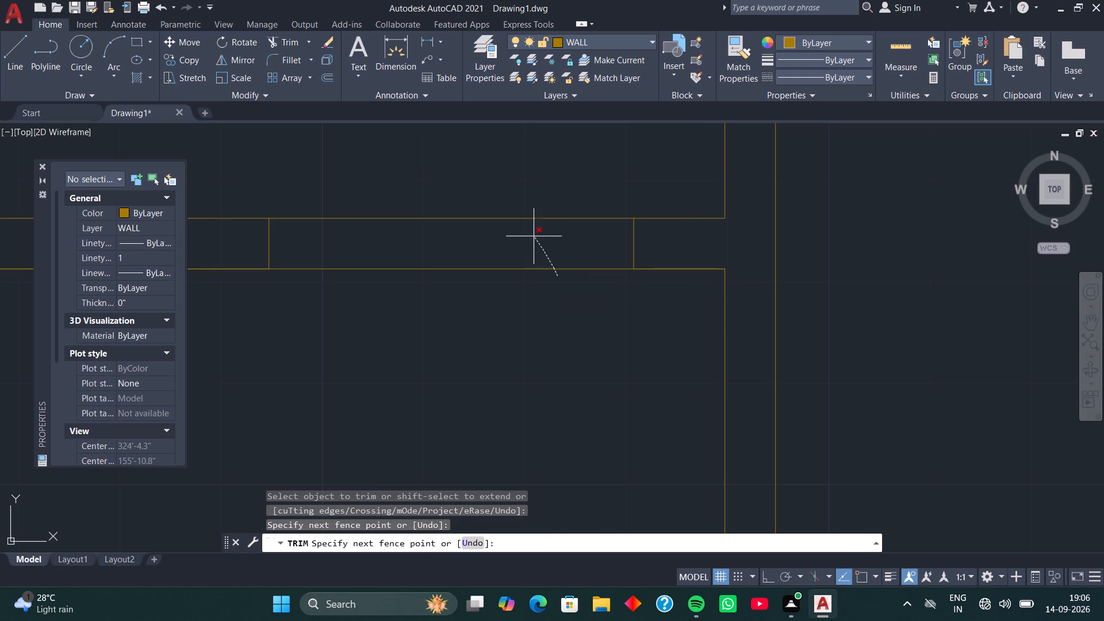
{"action": "left_click_drag", "start_coordinate": [524, 216], "coordinate": [554, 320]}
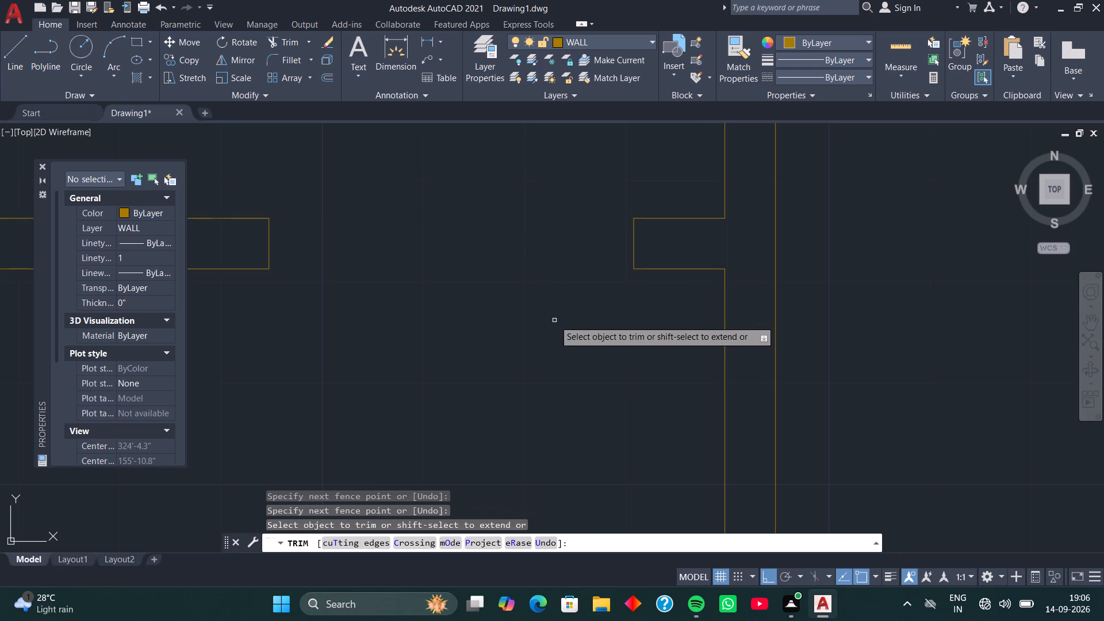
{"action": "key", "text": "space"}
Copy the doorway's right jamb line straight down onto the outer line of the plan's bottom exterior wall, left of the stairs.
{"action": "scroll", "coordinate": [561, 315], "scroll_direction": "down", "scroll_amount": 2}
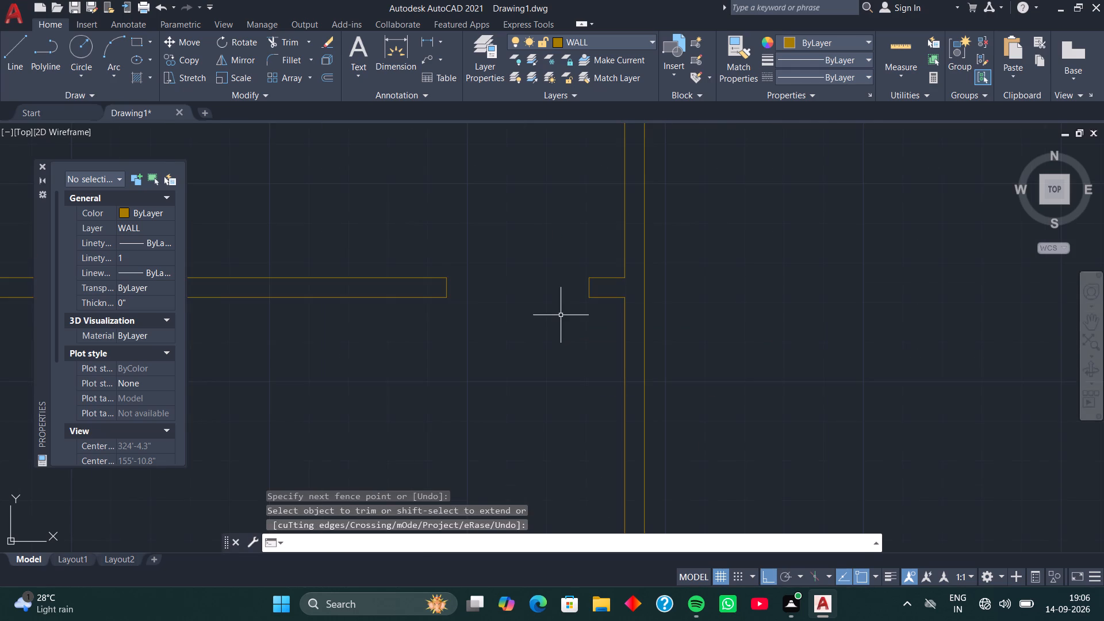
{"action": "scroll", "coordinate": [561, 315], "scroll_direction": "down", "scroll_amount": 2}
{"action": "middle_click_drag", "start_coordinate": [559, 352], "coordinate": [608, 195]}
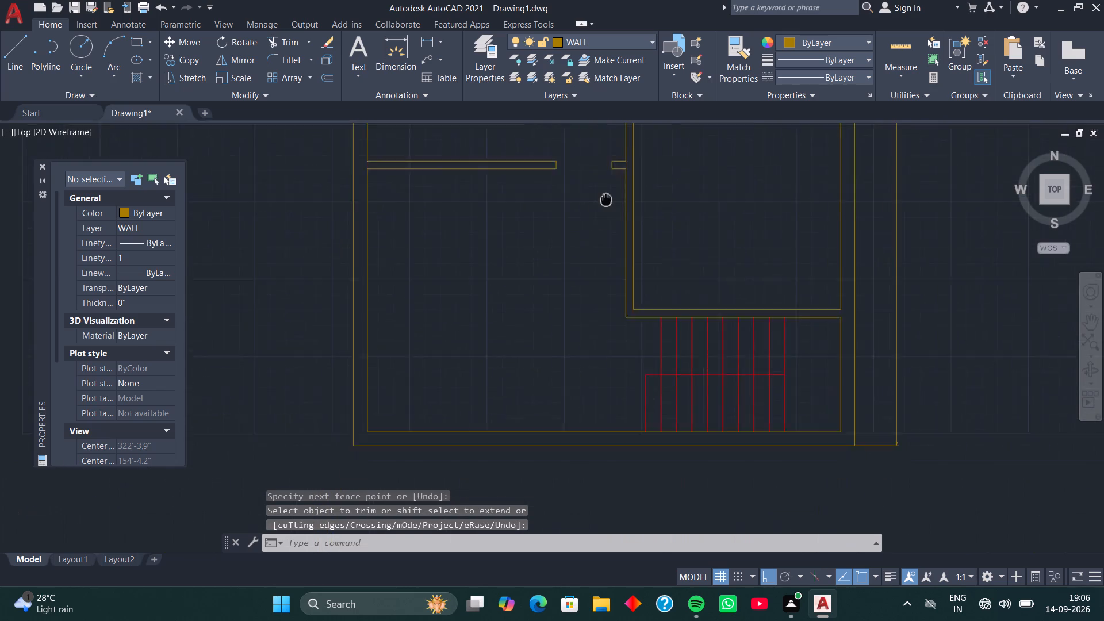
{"action": "middle_click_drag", "start_coordinate": [608, 195], "coordinate": [611, 191]}
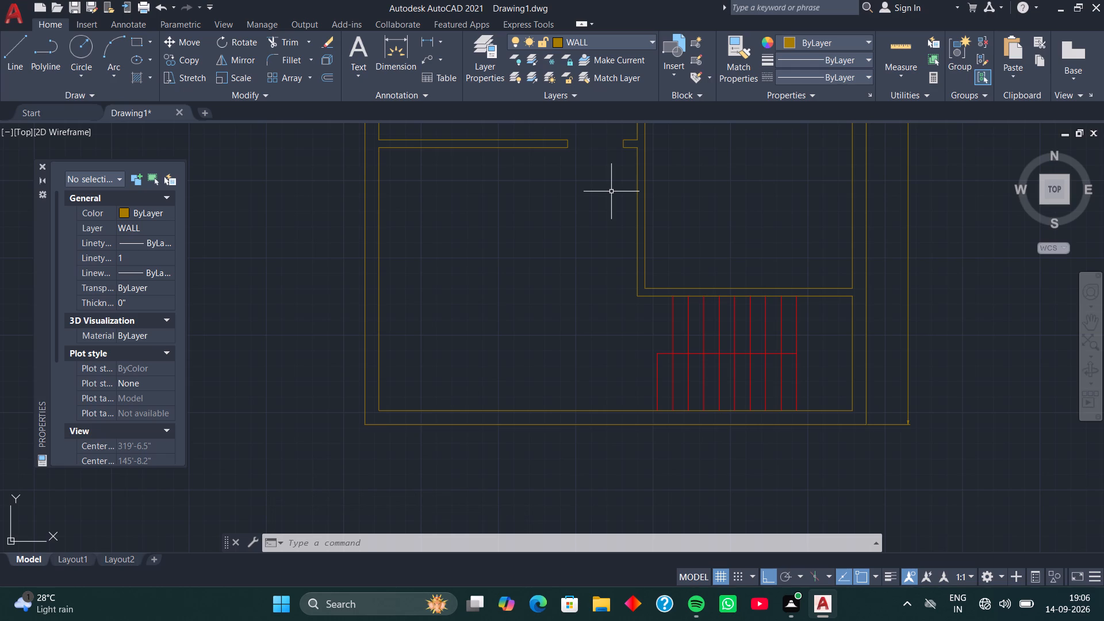
{"action": "middle_click_drag", "start_coordinate": [605, 177], "coordinate": [565, 267]}
{"action": "scroll", "coordinate": [568, 245], "scroll_direction": "up", "scroll_amount": 2}
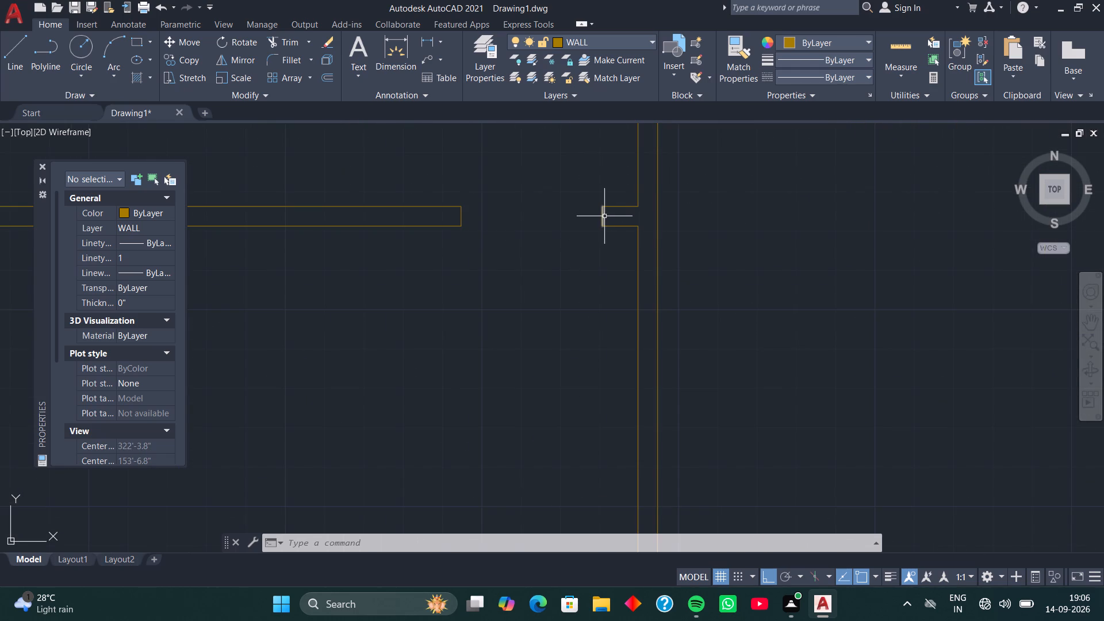
{"action": "left_click", "coordinate": [604, 216]}
{"action": "key", "text": "c"}
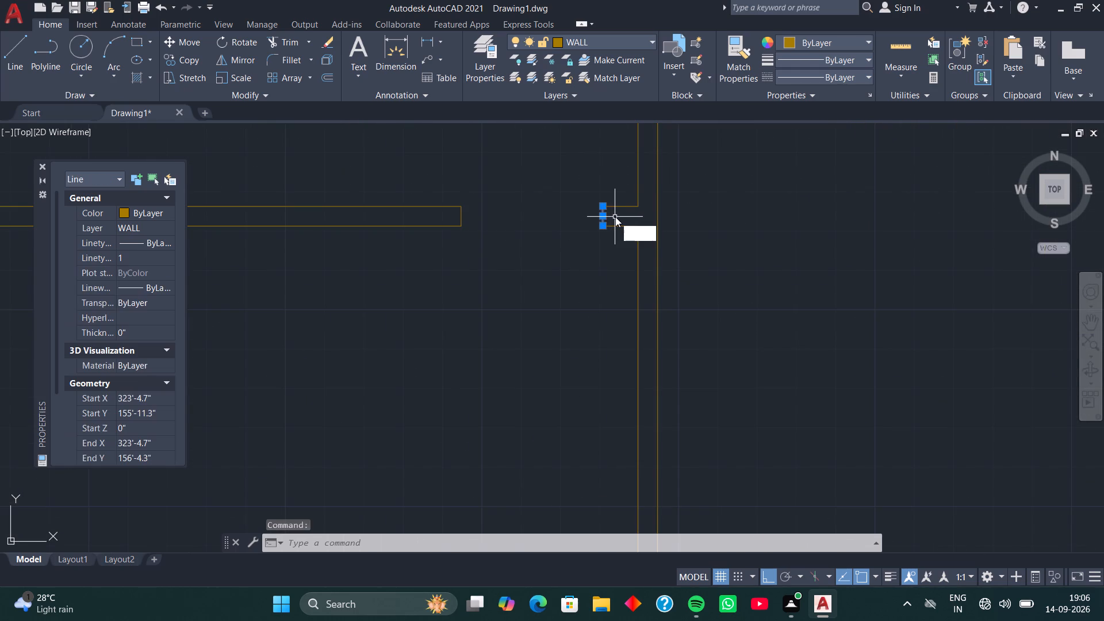
{"action": "key", "text": "o"}
{"action": "key", "text": "space"}
{"action": "scroll", "coordinate": [600, 225], "scroll_direction": "up", "scroll_amount": 3}
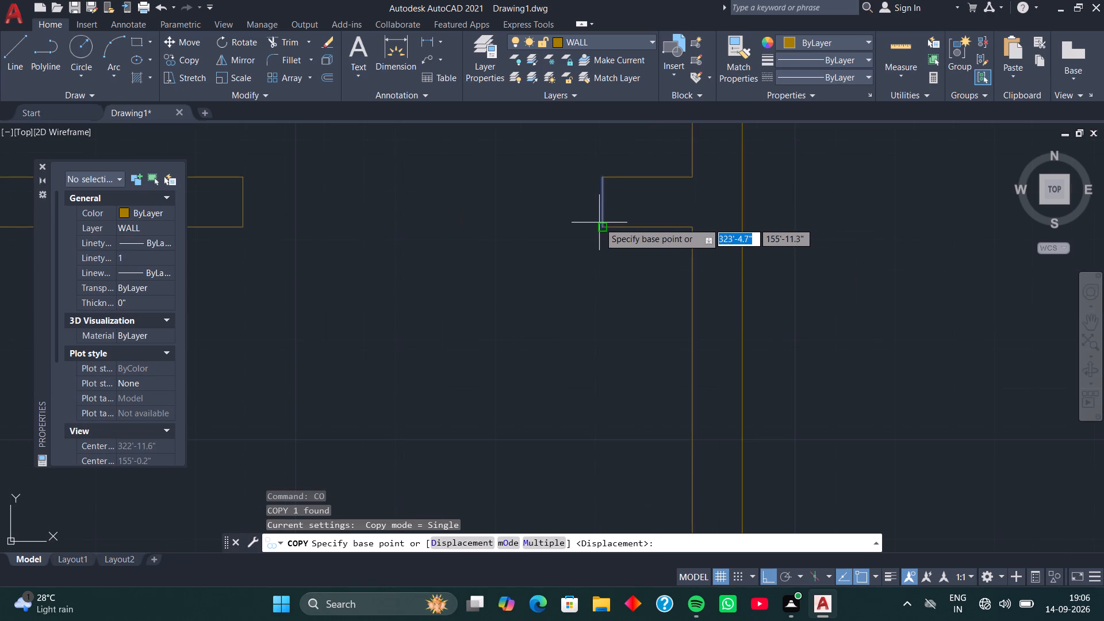
{"action": "left_click", "coordinate": [603, 228]}
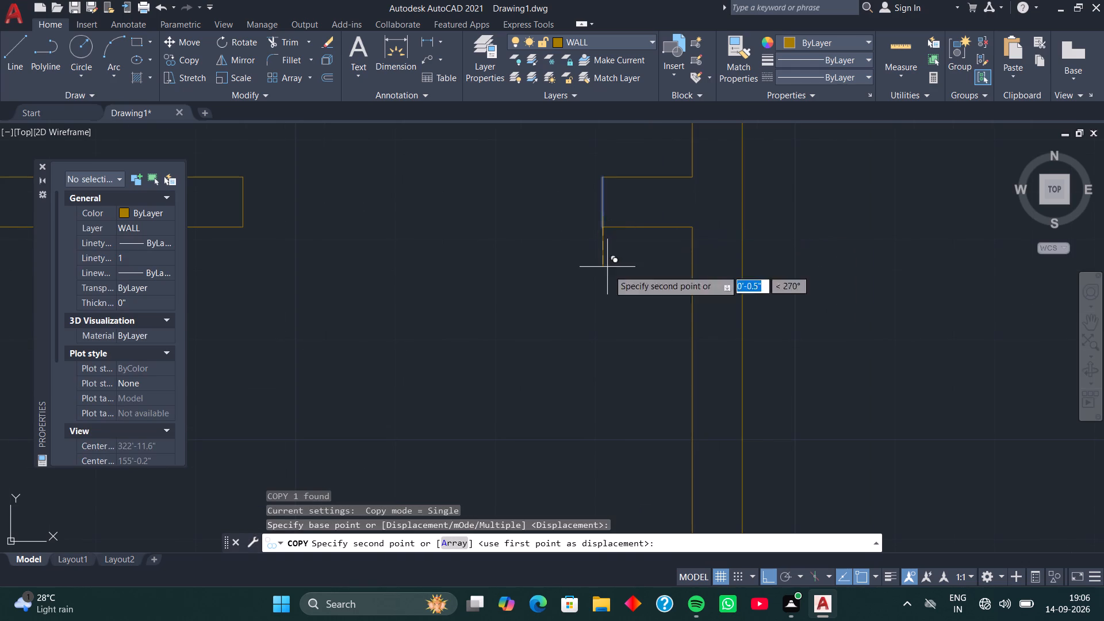
{"action": "scroll", "coordinate": [614, 296], "scroll_direction": "down", "scroll_amount": 3}
{"action": "middle_click_drag", "start_coordinate": [623, 349], "coordinate": [574, 163]}
{"action": "middle_click_drag", "start_coordinate": [571, 334], "coordinate": [539, 185]}
{"action": "scroll", "coordinate": [534, 187], "scroll_direction": "down", "scroll_amount": 2}
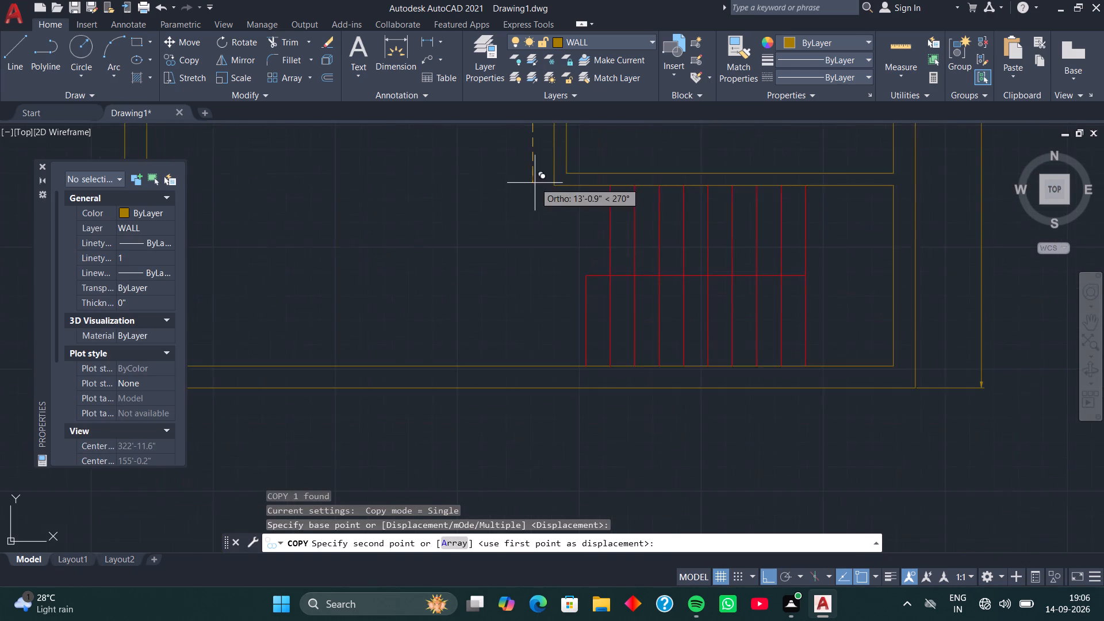
{"action": "scroll", "coordinate": [534, 185], "scroll_direction": "down", "scroll_amount": 1}
{"action": "middle_click_drag", "start_coordinate": [542, 296], "coordinate": [525, 223]}
{"action": "middle_click_drag", "start_coordinate": [504, 178], "coordinate": [518, 264]}
{"action": "scroll", "coordinate": [520, 254], "scroll_direction": "up", "scroll_amount": 5}
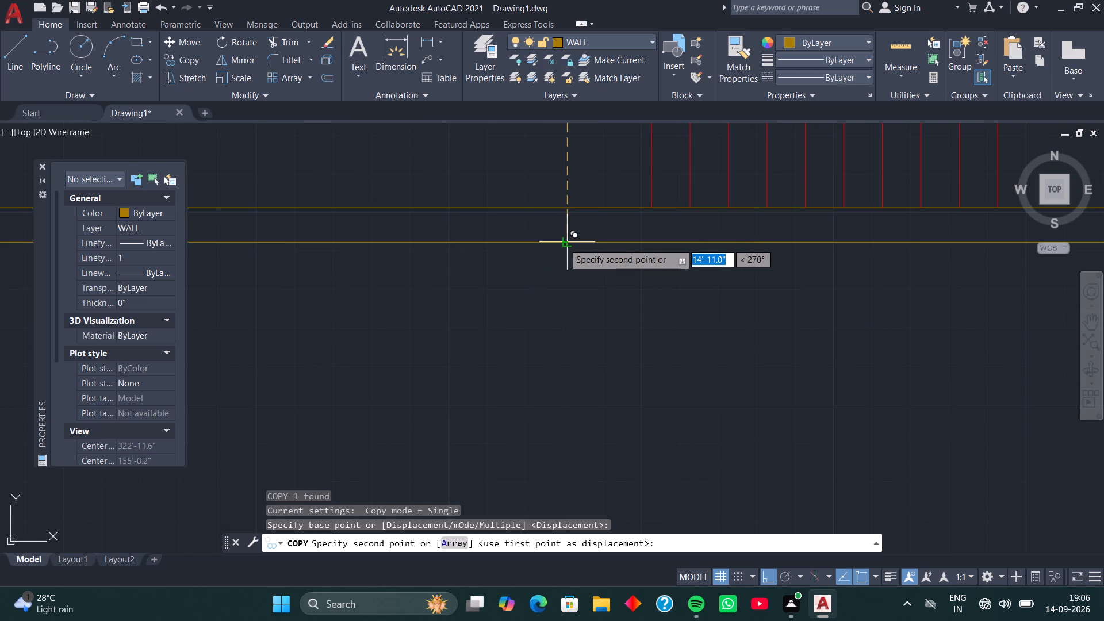
{"action": "left_click", "coordinate": [563, 243]}
Extend the copied jamb line up to the inner line of the bottom exterior wall.
{"action": "key", "text": "e"}
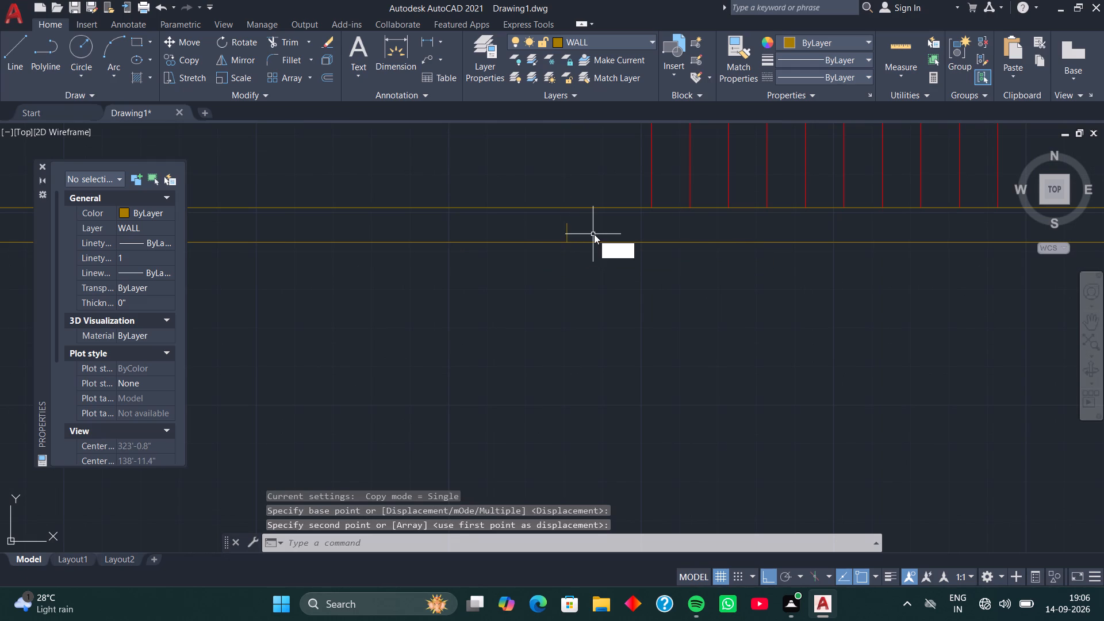
{"action": "key", "text": "x"}
{"action": "key", "text": "space"}
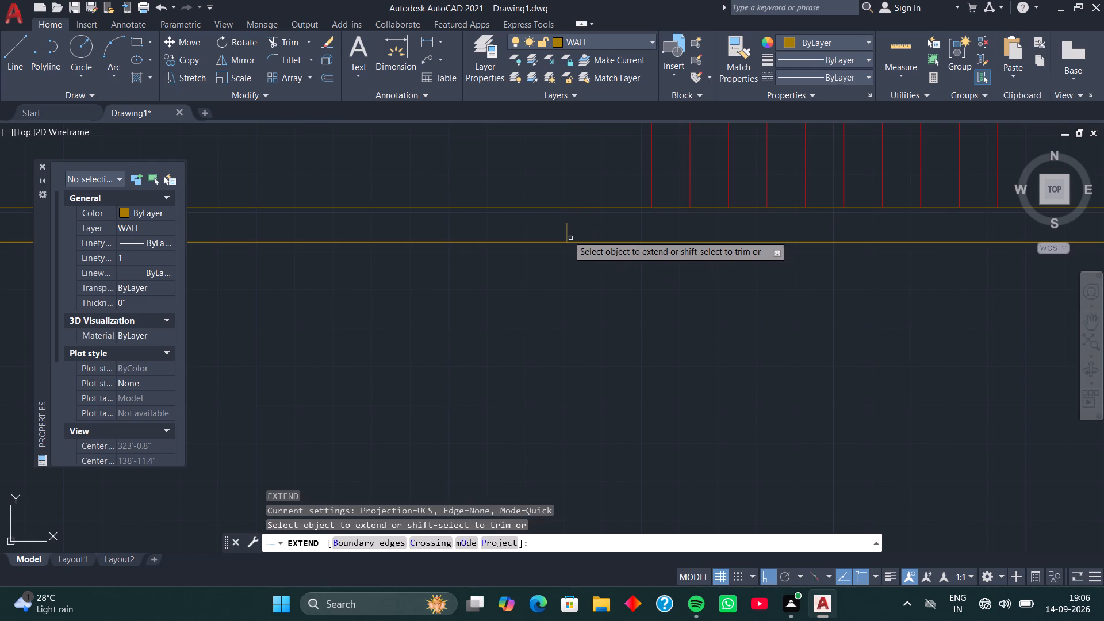
{"action": "left_click", "coordinate": [568, 235]}
{"action": "left_click", "coordinate": [567, 230]}
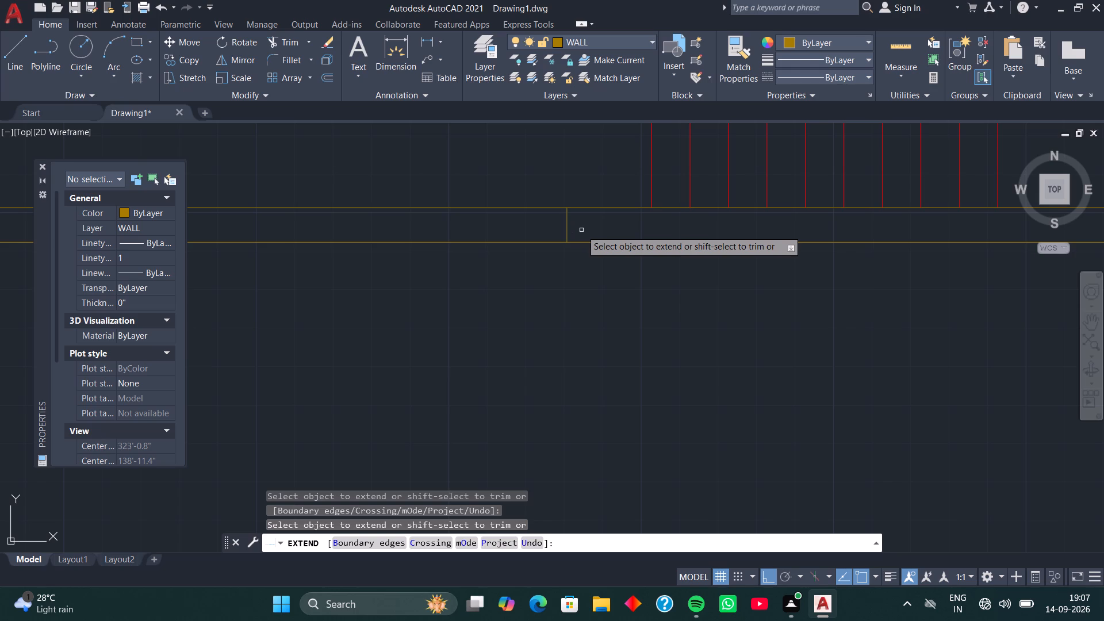
{"action": "key", "text": "space"}
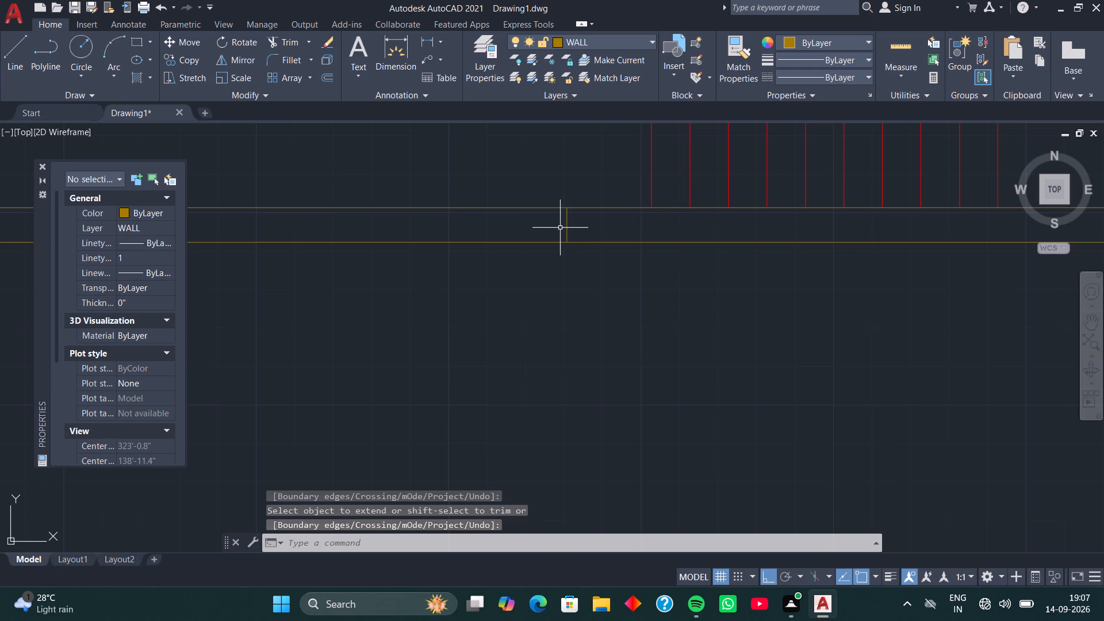
Copy the jamb line 4' to the left along the bottom exterior wall.
{"action": "left_click", "coordinate": [567, 227]}
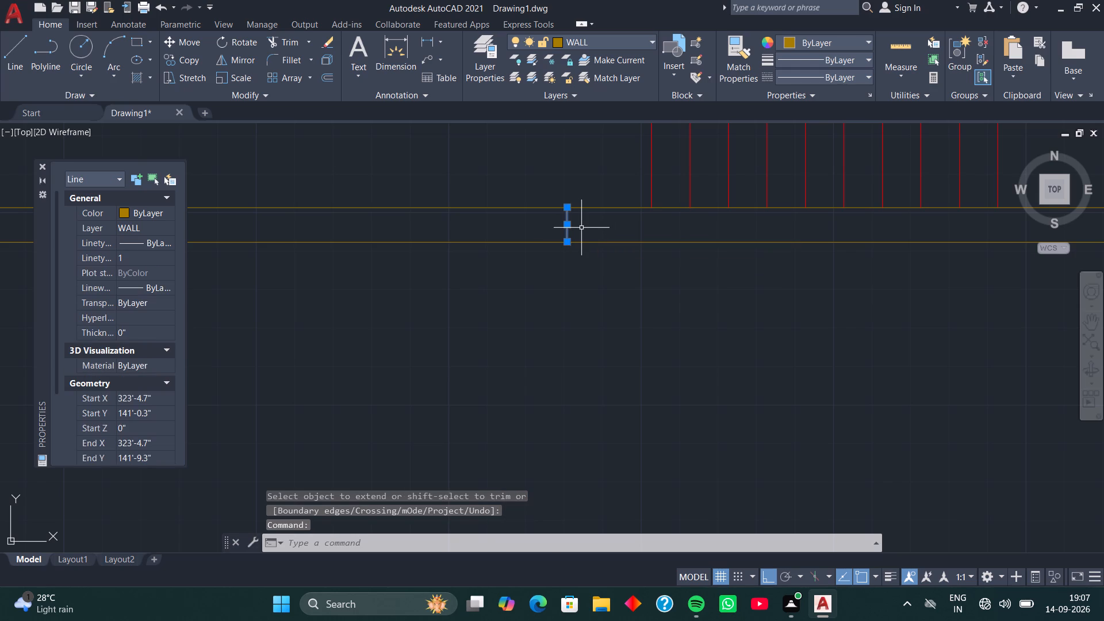
{"action": "key", "text": "c"}
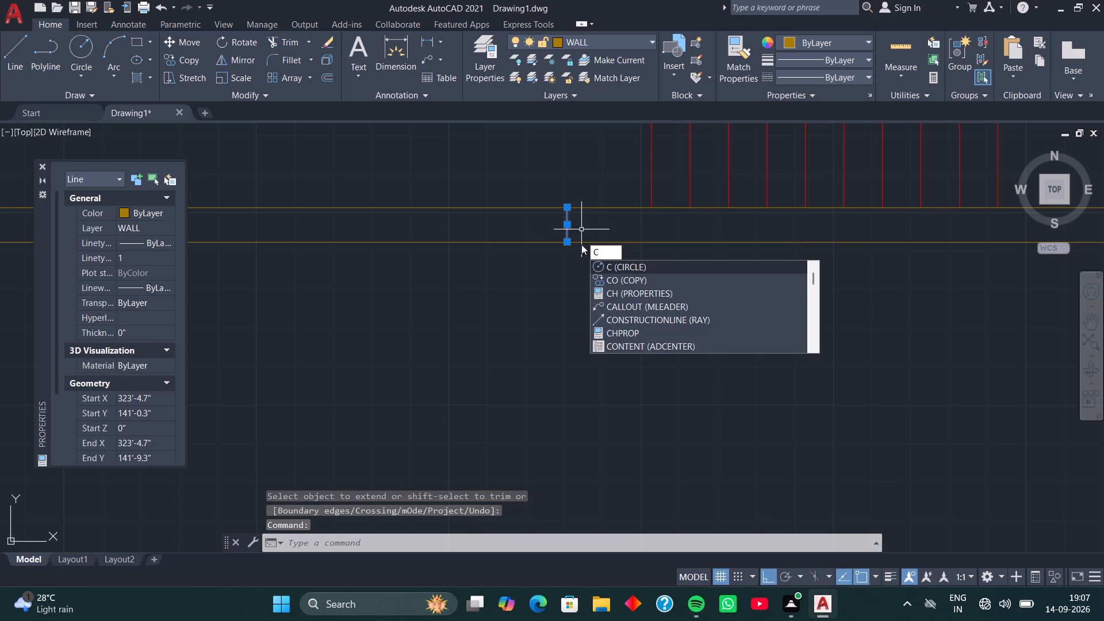
{"action": "type", "text": "O"}
{"action": "key", "text": "space"}
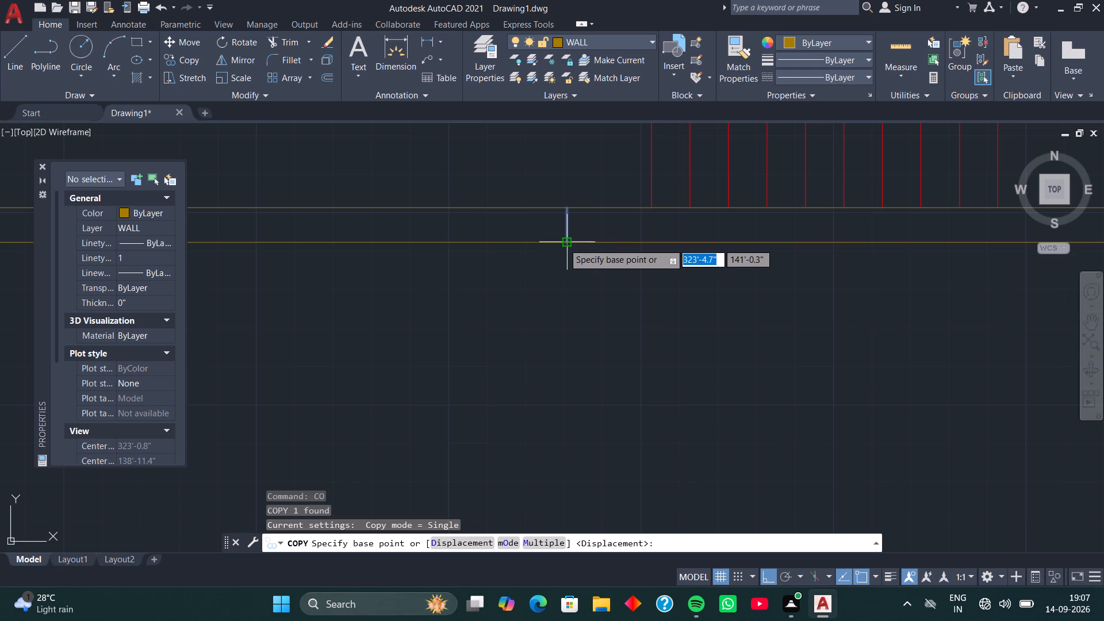
{"action": "left_click", "coordinate": [563, 243]}
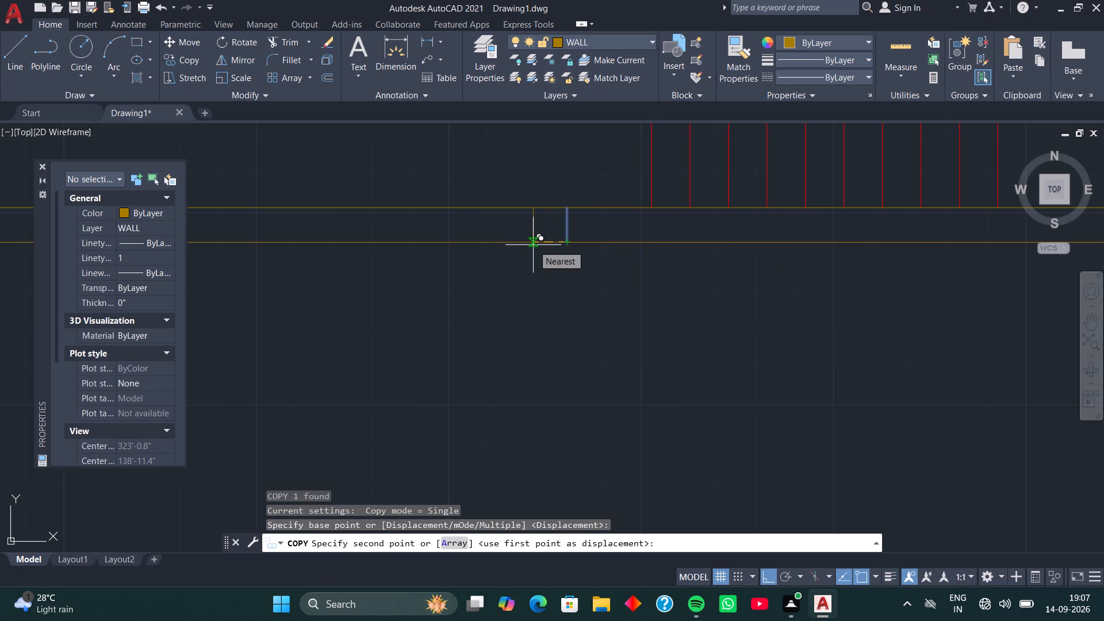
{"action": "key", "text": "4"}
{"action": "key", "text": "apostrophe"}
{"action": "key", "text": "Return"}
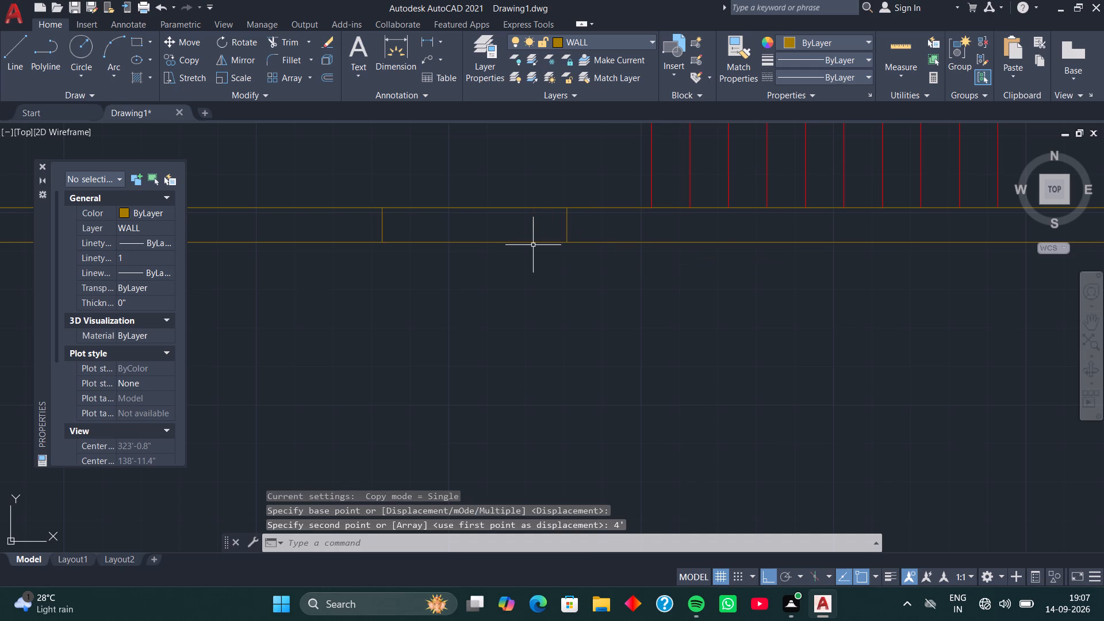
Trim both lines of the bottom exterior wall between the two jamb lines to open the entrance left of the stairs.
{"action": "type", "text": "TR"}
{"action": "key", "text": "space"}
{"action": "left_click_drag", "start_coordinate": [547, 260], "coordinate": [476, 186]}
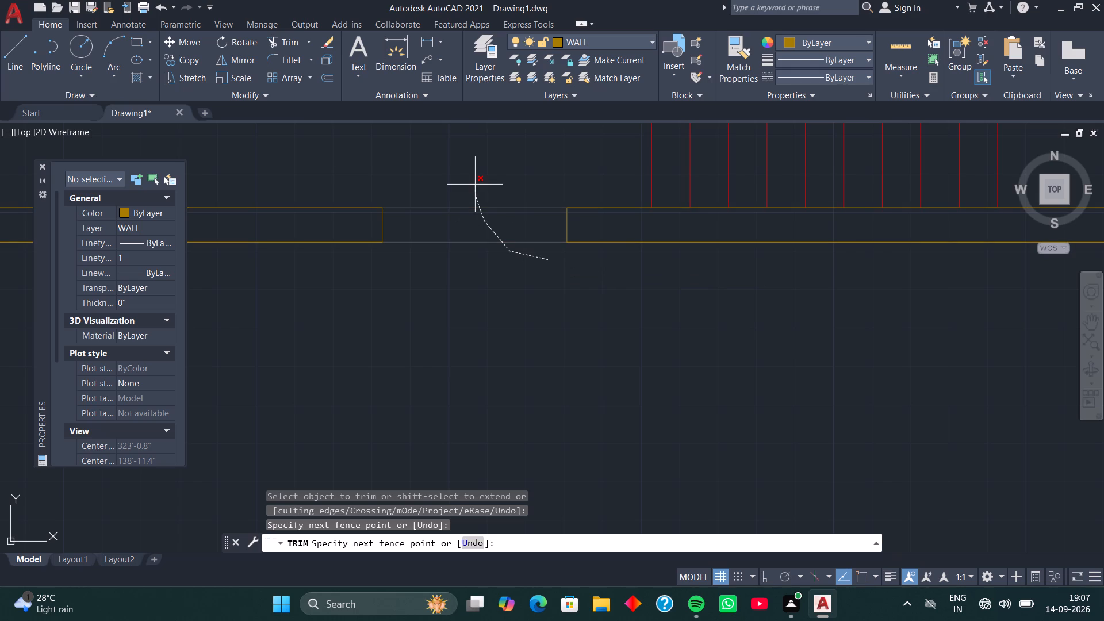
{"action": "left_click_drag", "start_coordinate": [476, 186], "coordinate": [506, 282]}
{"action": "scroll", "coordinate": [506, 282], "scroll_direction": "down", "scroll_amount": 4}
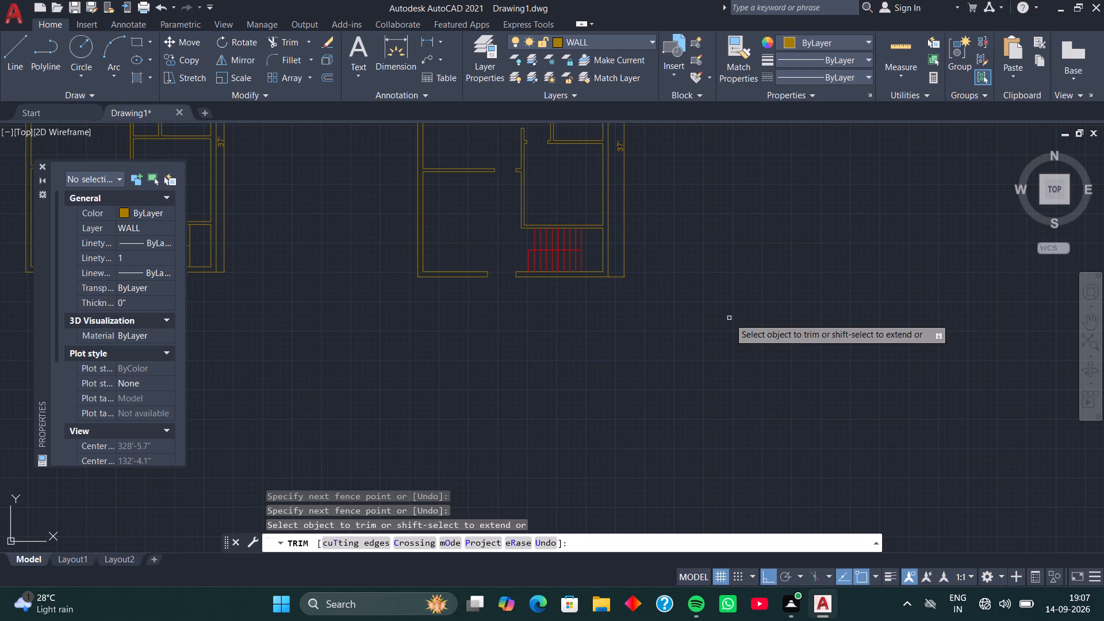
{"action": "key", "text": "space"}
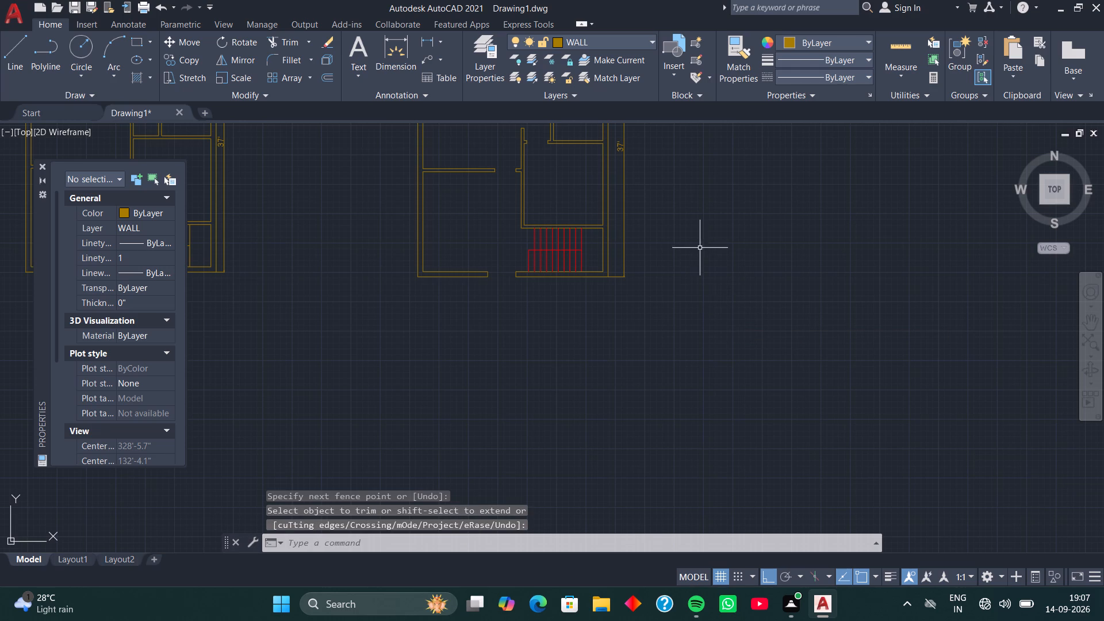
Delete the 27' and 37' overall dimensions from the right-hand plan.
{"action": "middle_click_drag", "start_coordinate": [691, 228], "coordinate": [752, 331]}
{"action": "middle_click_drag", "start_coordinate": [723, 248], "coordinate": [798, 324]}
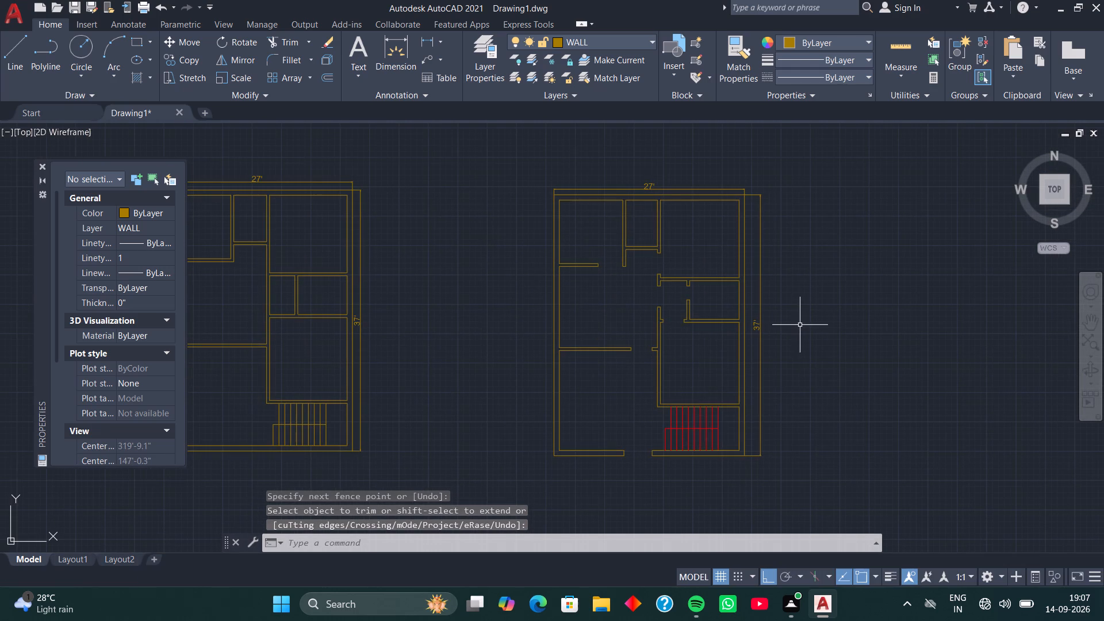
{"action": "scroll", "coordinate": [649, 205], "scroll_direction": "up", "scroll_amount": 3}
{"action": "scroll", "coordinate": [649, 204], "scroll_direction": "down", "scroll_amount": 2}
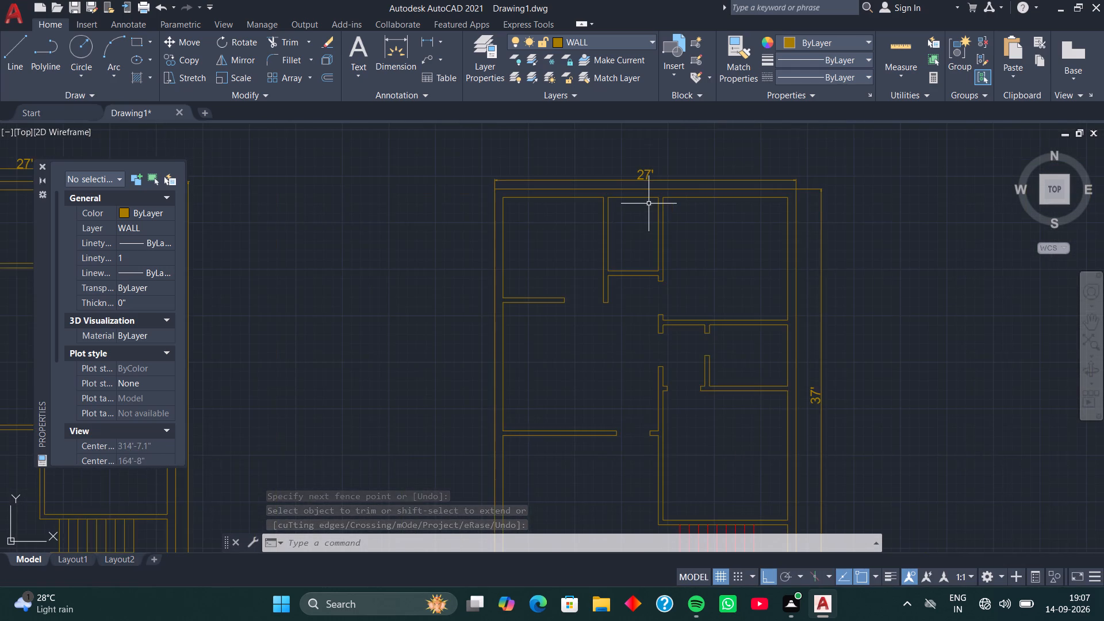
{"action": "middle_click_drag", "start_coordinate": [648, 189], "coordinate": [637, 251]}
{"action": "scroll", "coordinate": [637, 225], "scroll_direction": "up", "scroll_amount": 2}
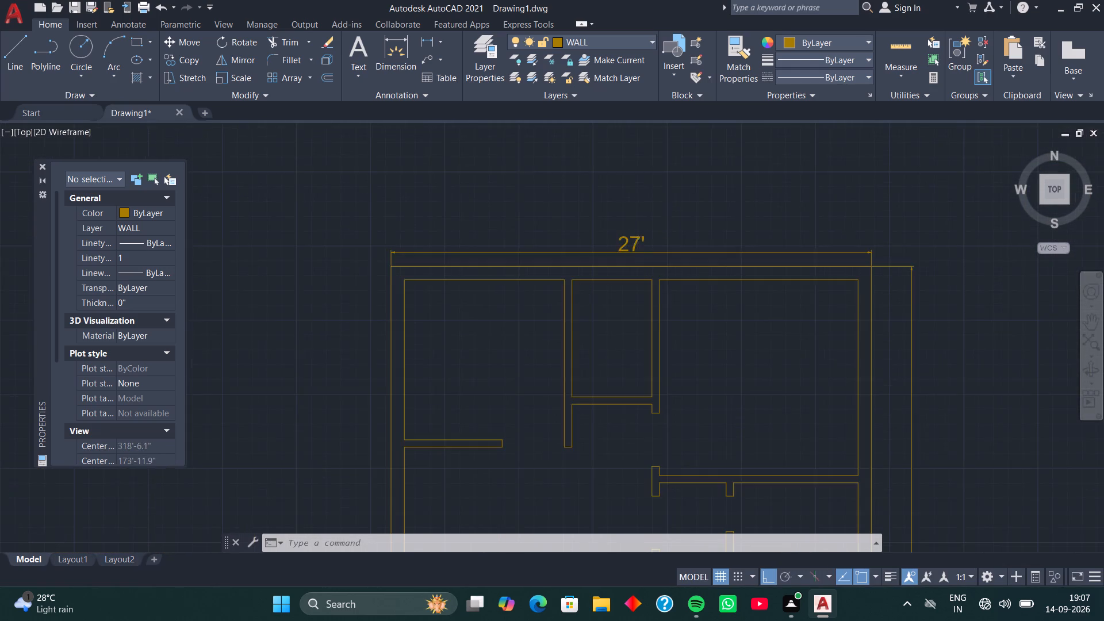
{"action": "left_click", "coordinate": [635, 244]}
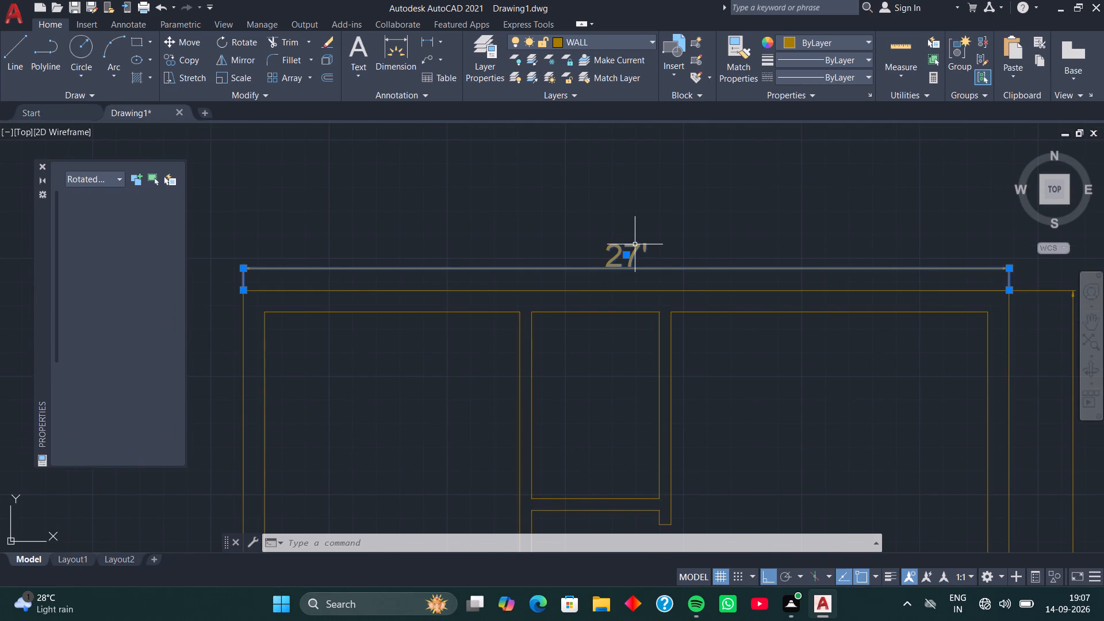
{"action": "scroll", "coordinate": [707, 279], "scroll_direction": "down", "scroll_amount": 2}
{"action": "middle_click_drag", "start_coordinate": [824, 373], "coordinate": [714, 259]}
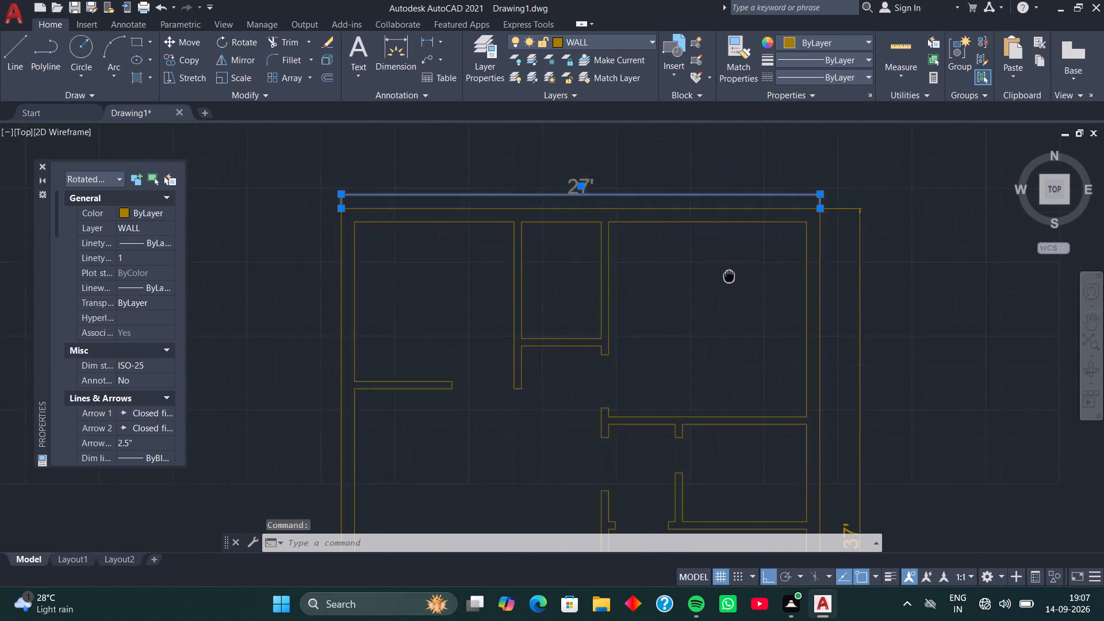
{"action": "middle_click_drag", "start_coordinate": [714, 259], "coordinate": [690, 226]}
{"action": "middle_click_drag", "start_coordinate": [772, 356], "coordinate": [699, 246]}
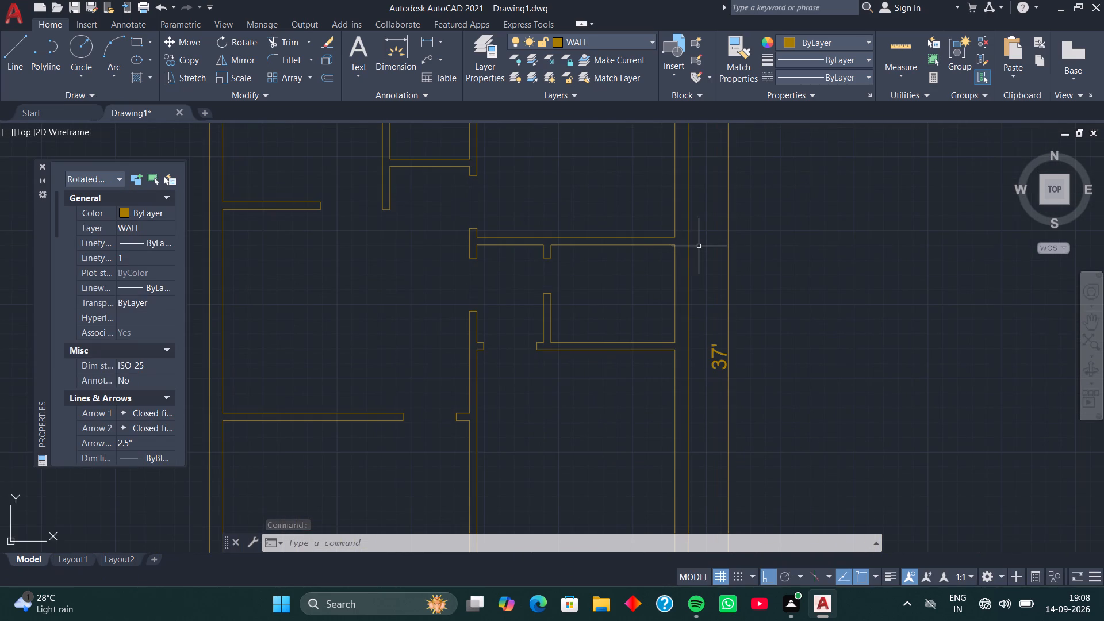
{"action": "left_click", "coordinate": [711, 351]}
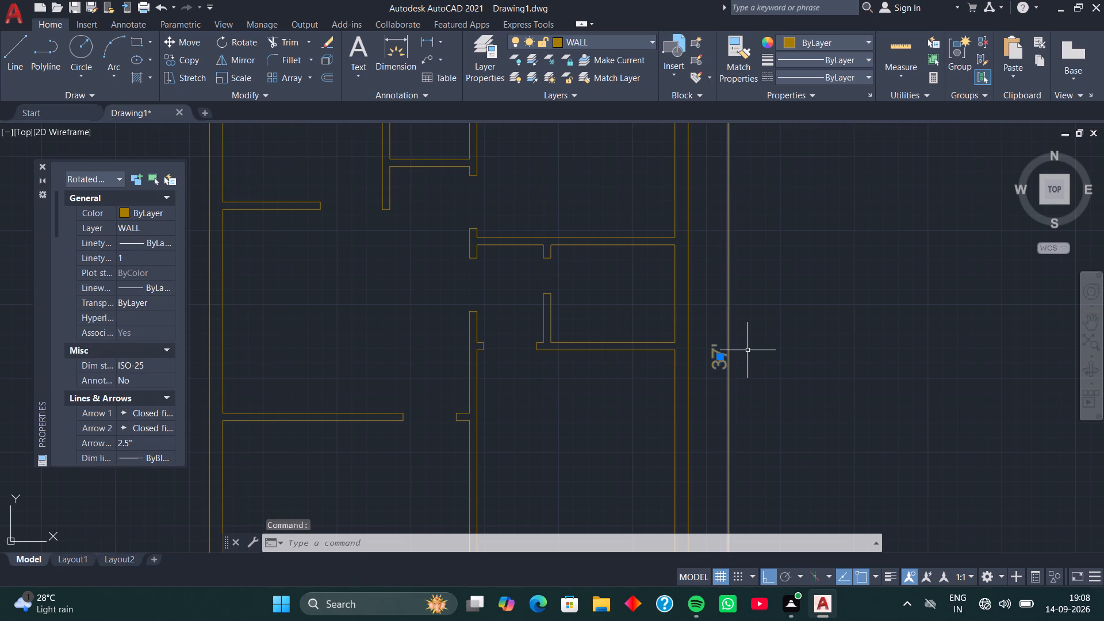
{"action": "key", "text": "Delete"}
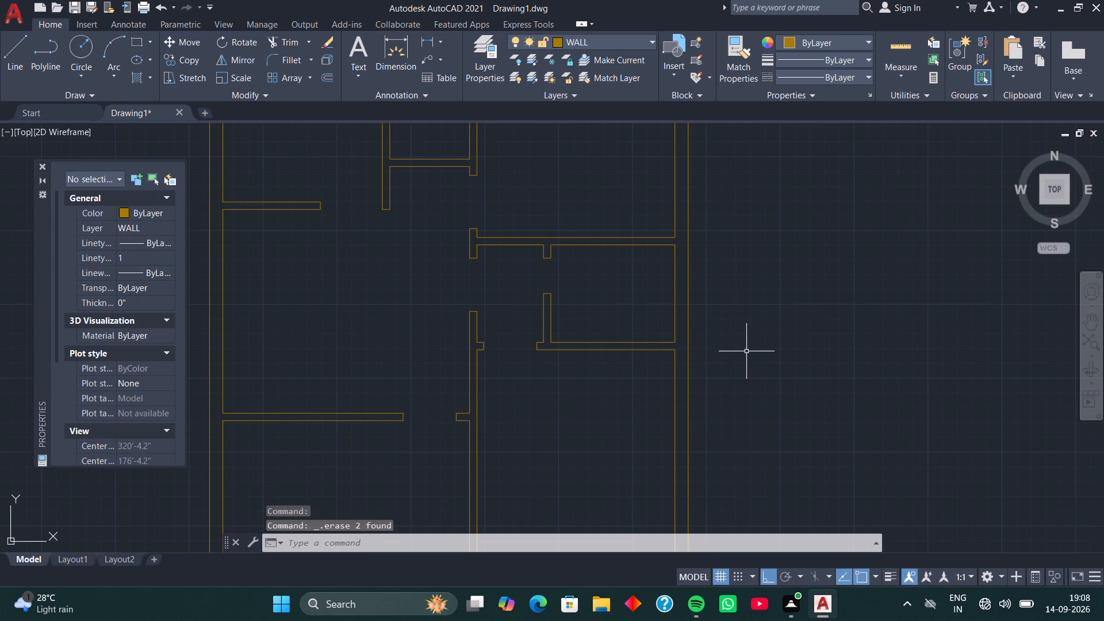
Make DOOR the current layer.
{"action": "scroll", "coordinate": [728, 319], "scroll_direction": "down", "scroll_amount": 2}
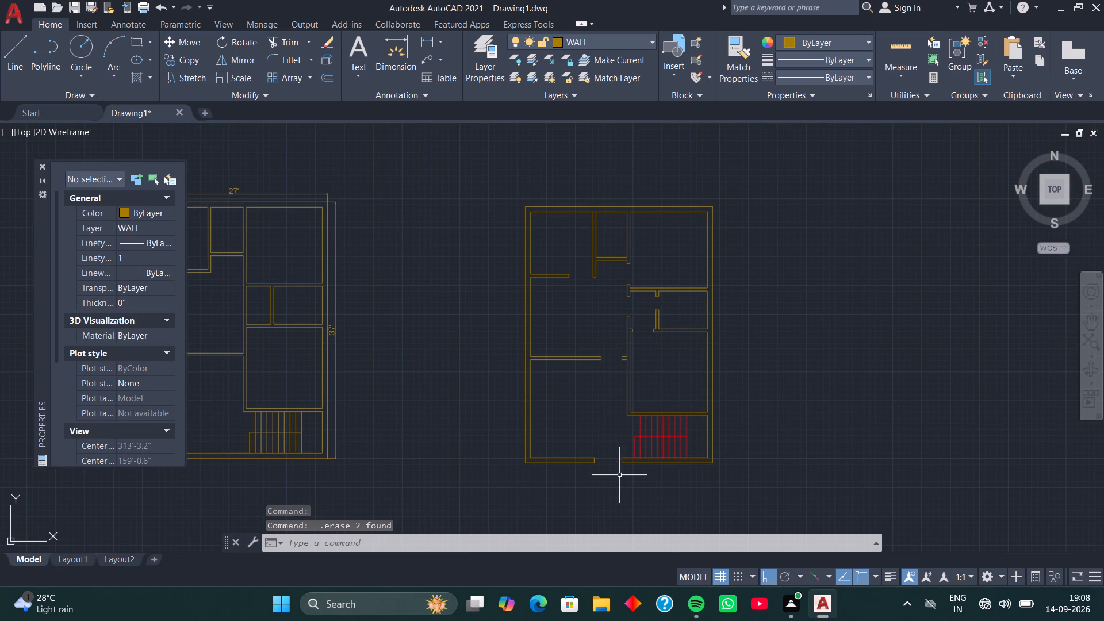
{"action": "middle_click_drag", "start_coordinate": [619, 475], "coordinate": [625, 440]}
{"action": "middle_click_drag", "start_coordinate": [582, 282], "coordinate": [582, 287]}
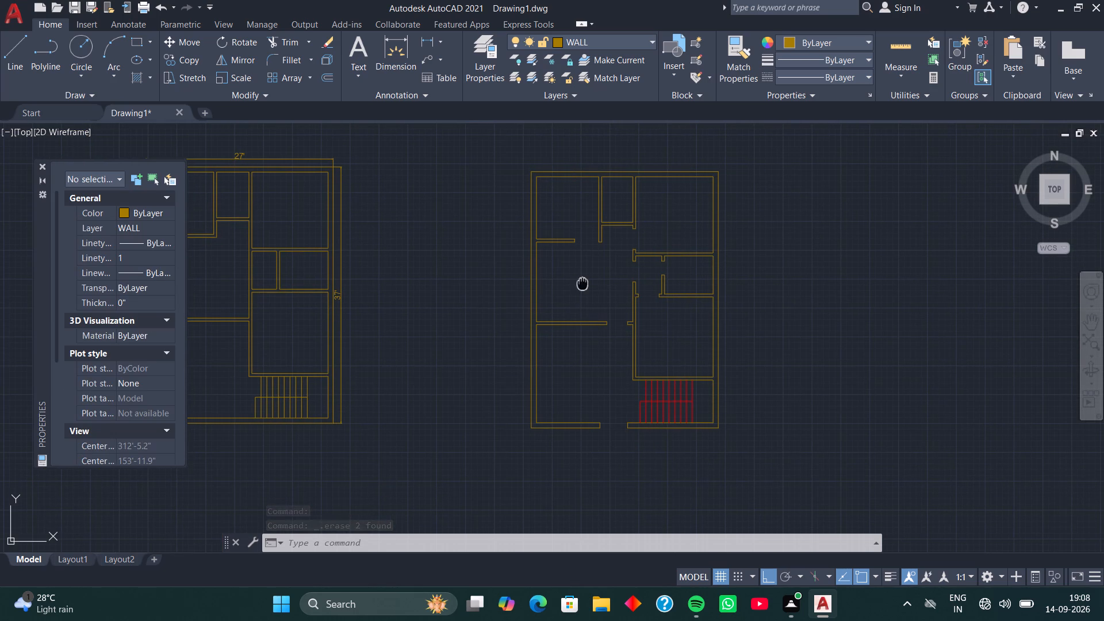
{"action": "middle_click_drag", "start_coordinate": [582, 287], "coordinate": [581, 308]}
{"action": "middle_click_drag", "start_coordinate": [589, 404], "coordinate": [572, 390]}
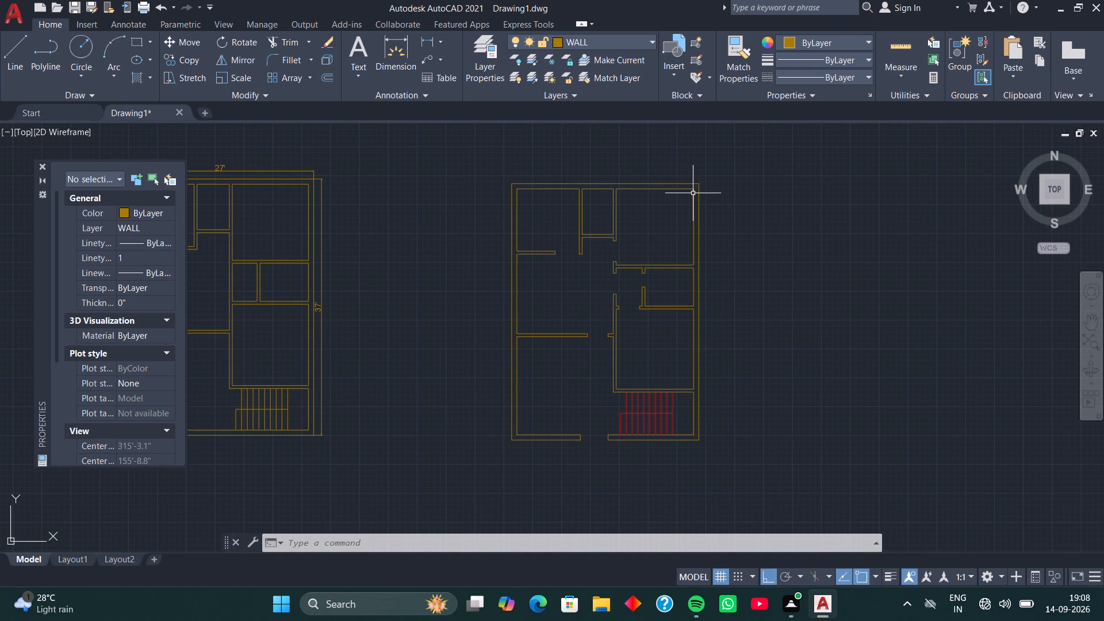
{"action": "left_click", "coordinate": [647, 41]}
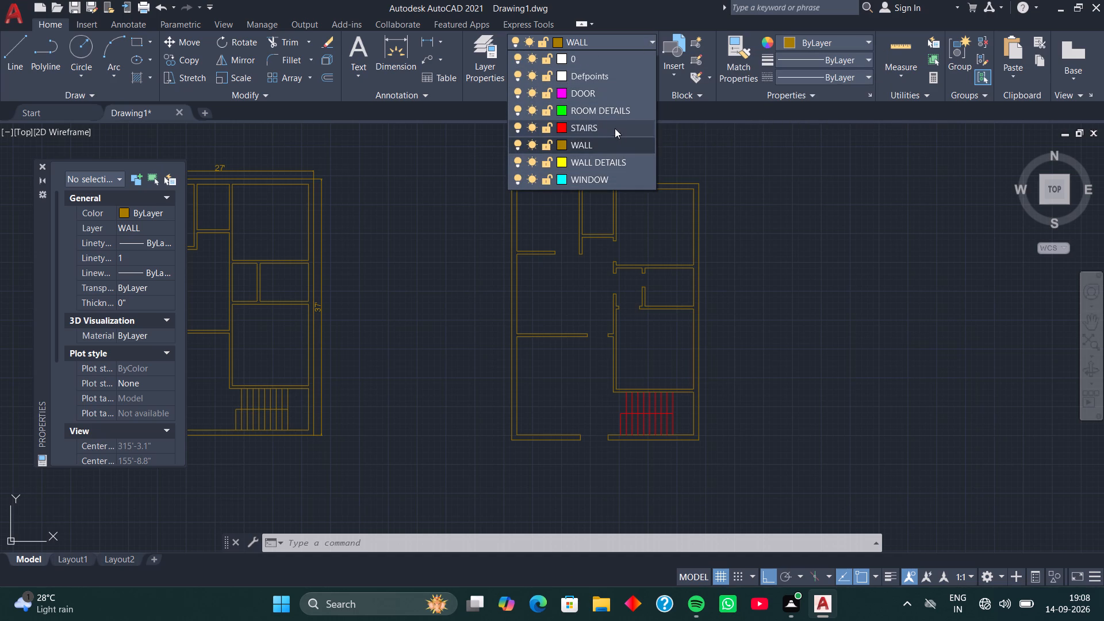
{"action": "left_click", "coordinate": [608, 97]}
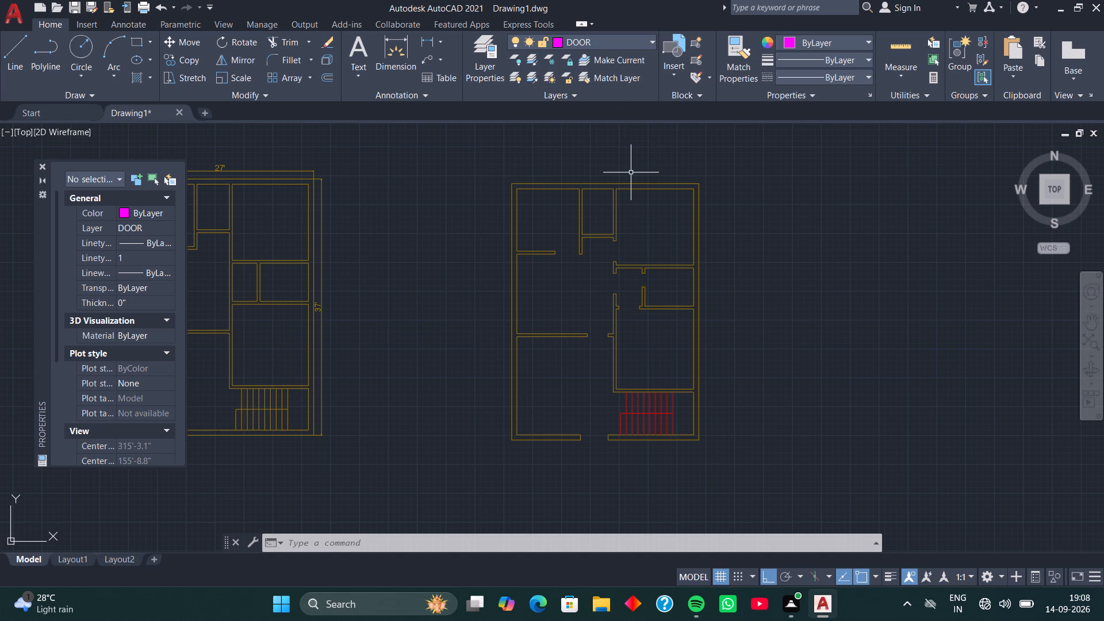
Insert the Door - Imperial block from the architectural tool palette into the empty space right of the right-hand plan.
{"action": "type", "text": "TP"}
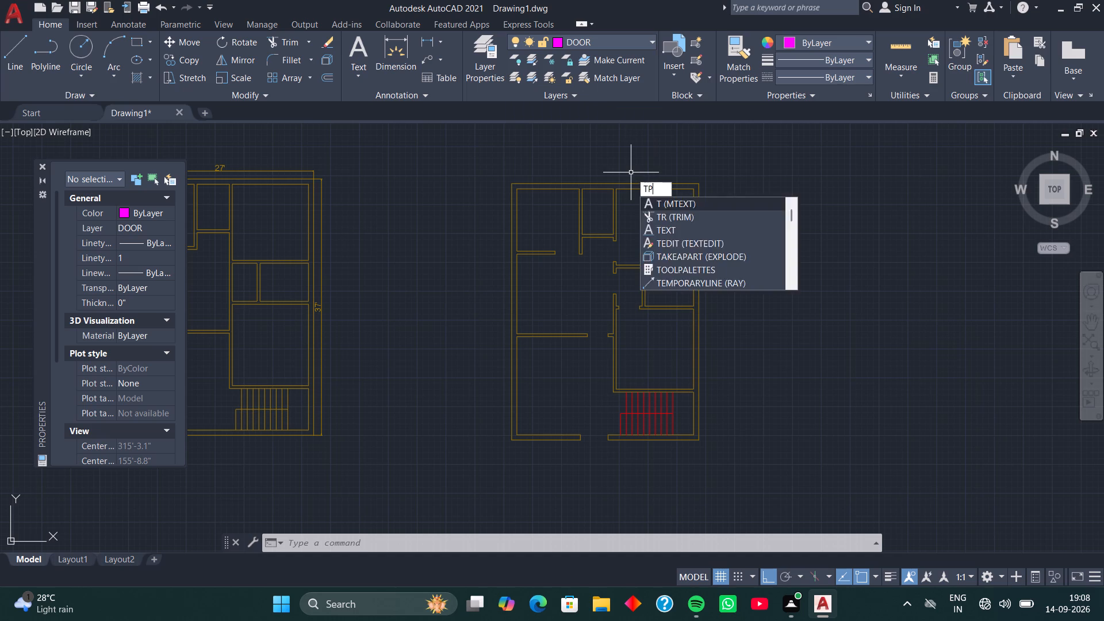
{"action": "key", "text": "space"}
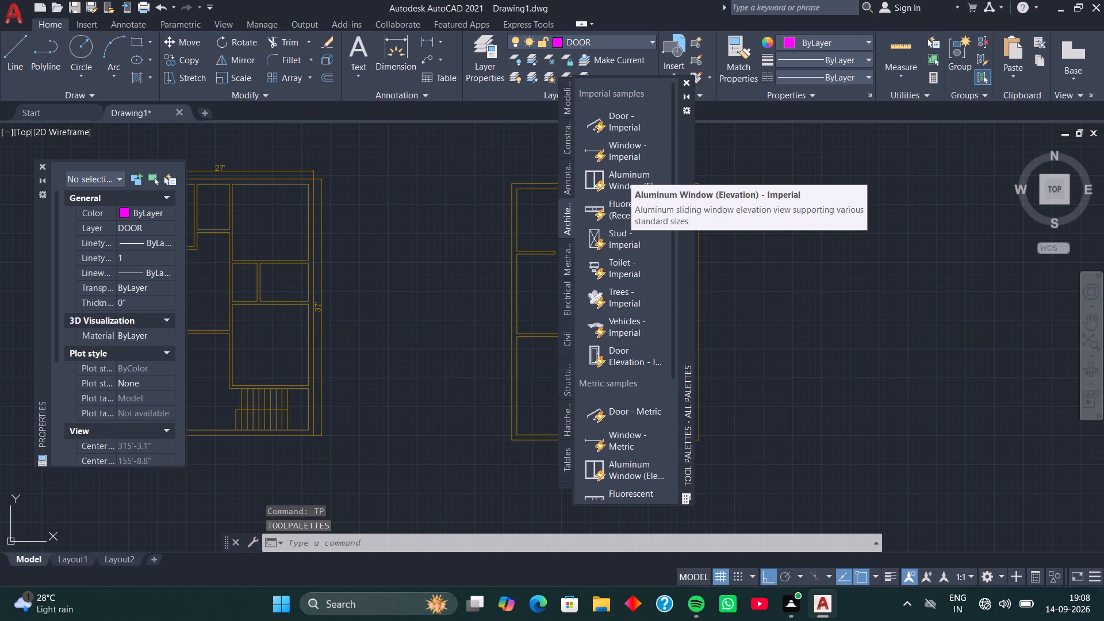
{"action": "left_click_drag", "start_coordinate": [624, 126], "coordinate": [779, 213]}
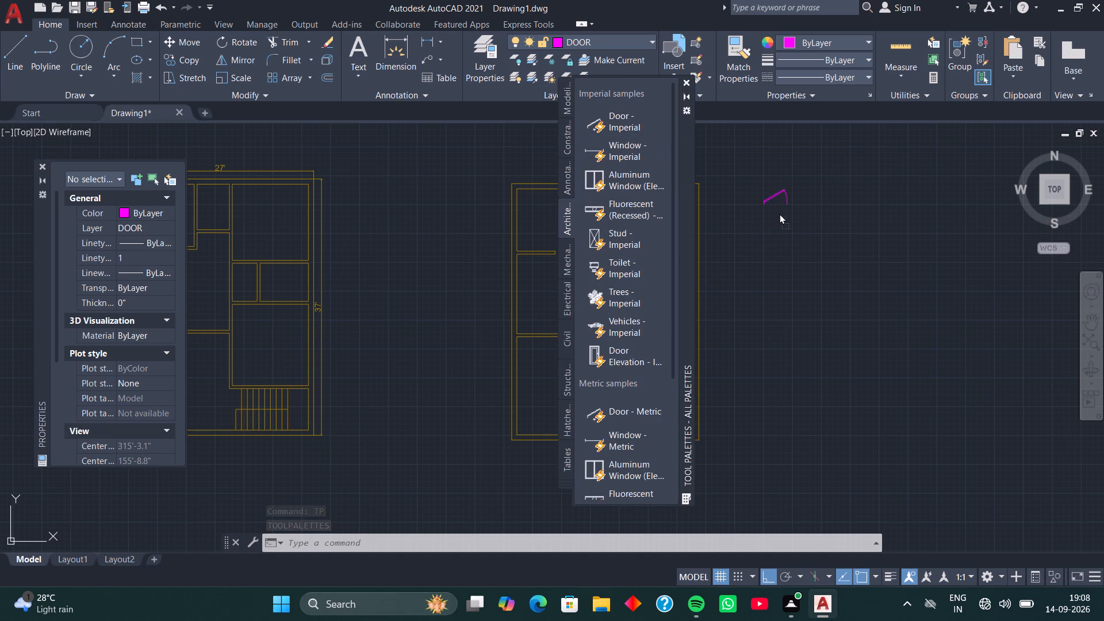
{"action": "left_click_drag", "start_coordinate": [779, 213], "coordinate": [785, 218]}
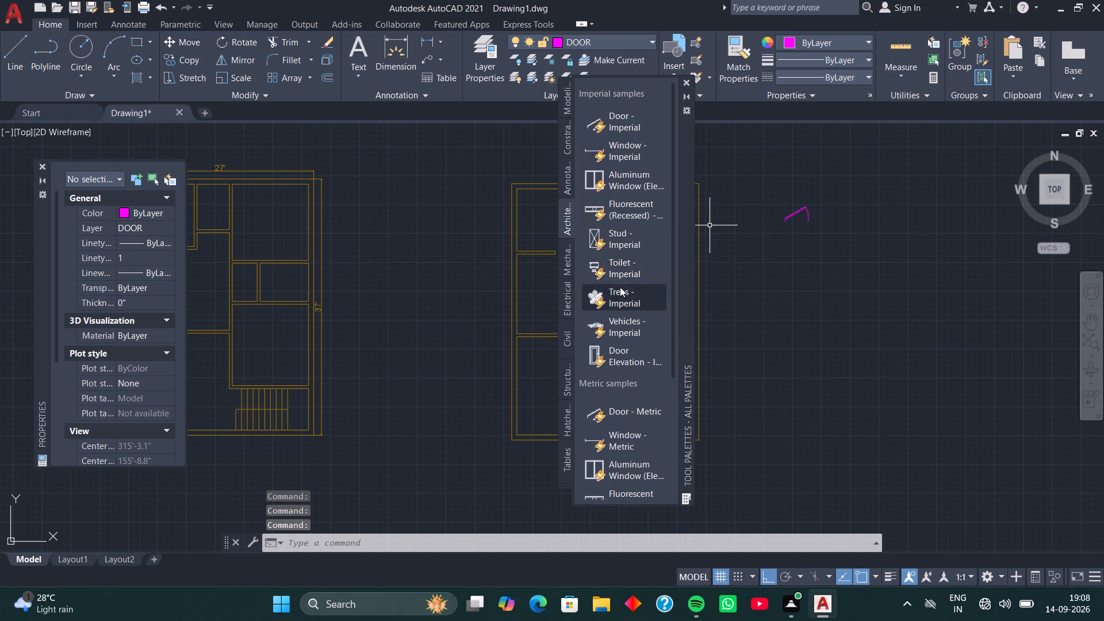
Insert the Toilet - Imperial block below the door block and close the tool palettes.
{"action": "left_click_drag", "start_coordinate": [626, 267], "coordinate": [810, 304]}
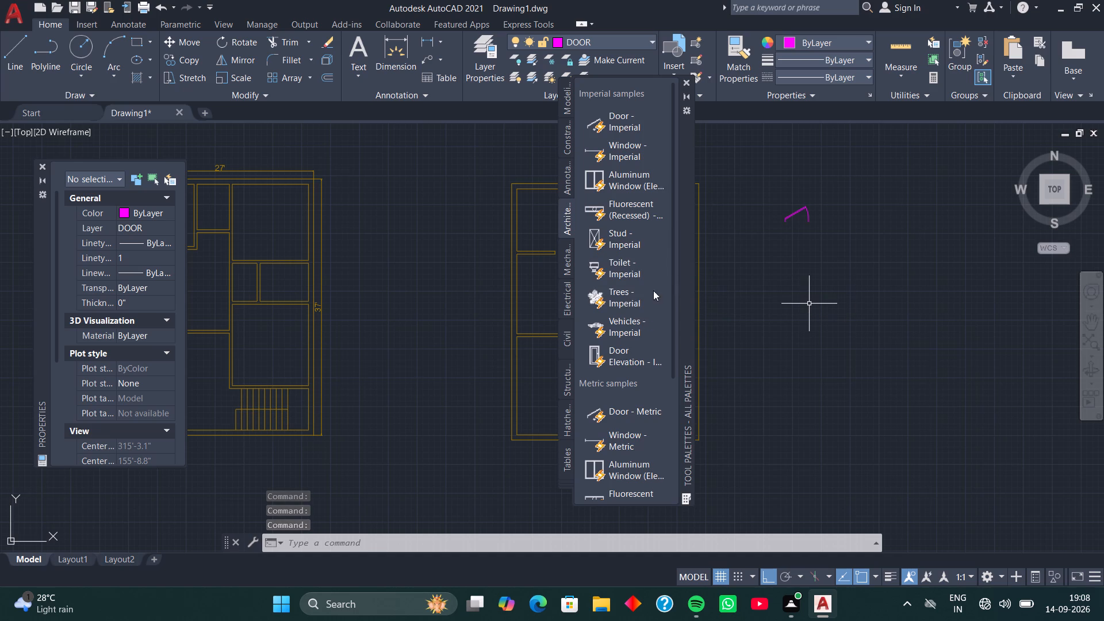
{"action": "left_click_drag", "start_coordinate": [603, 268], "coordinate": [810, 312]}
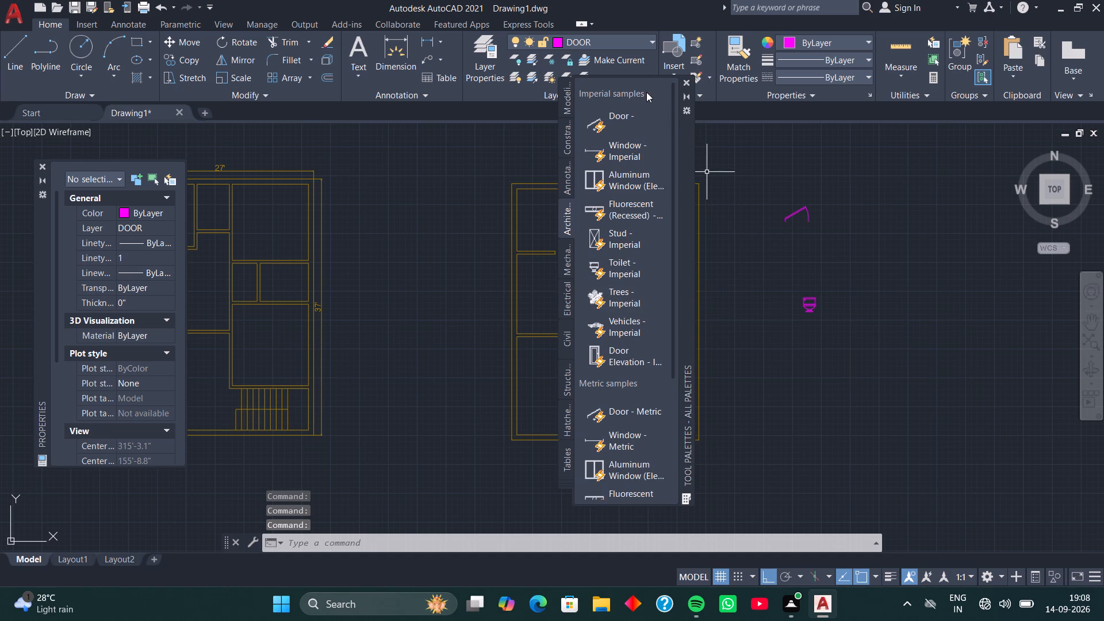
{"action": "left_click", "coordinate": [685, 82]}
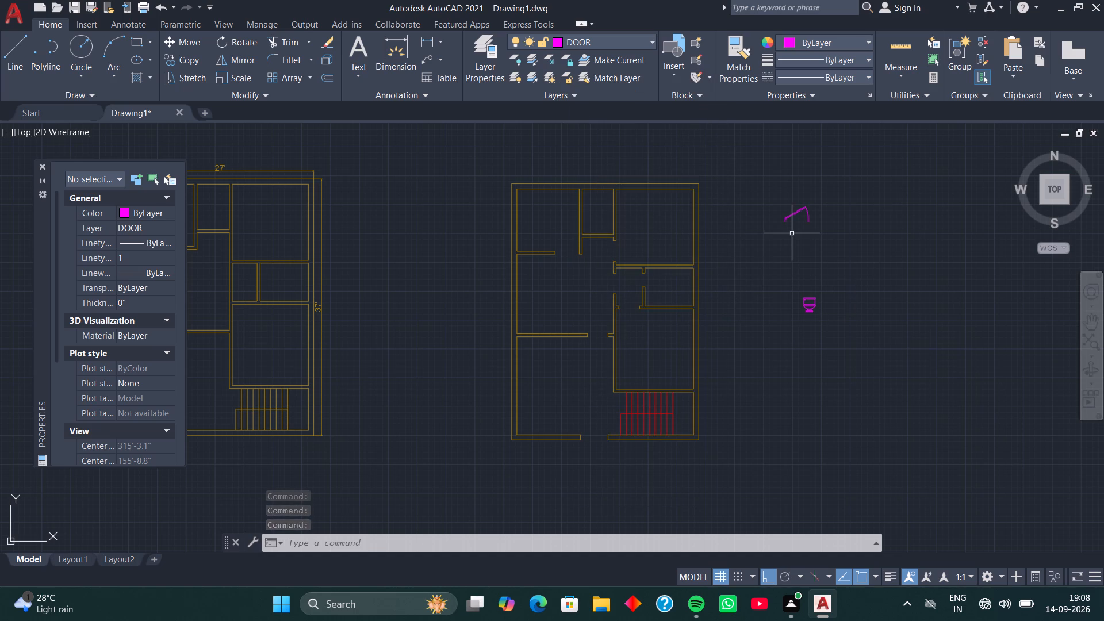
Switch the toilet block to its Elongated (Plan) view.
{"action": "left_click", "coordinate": [810, 309]}
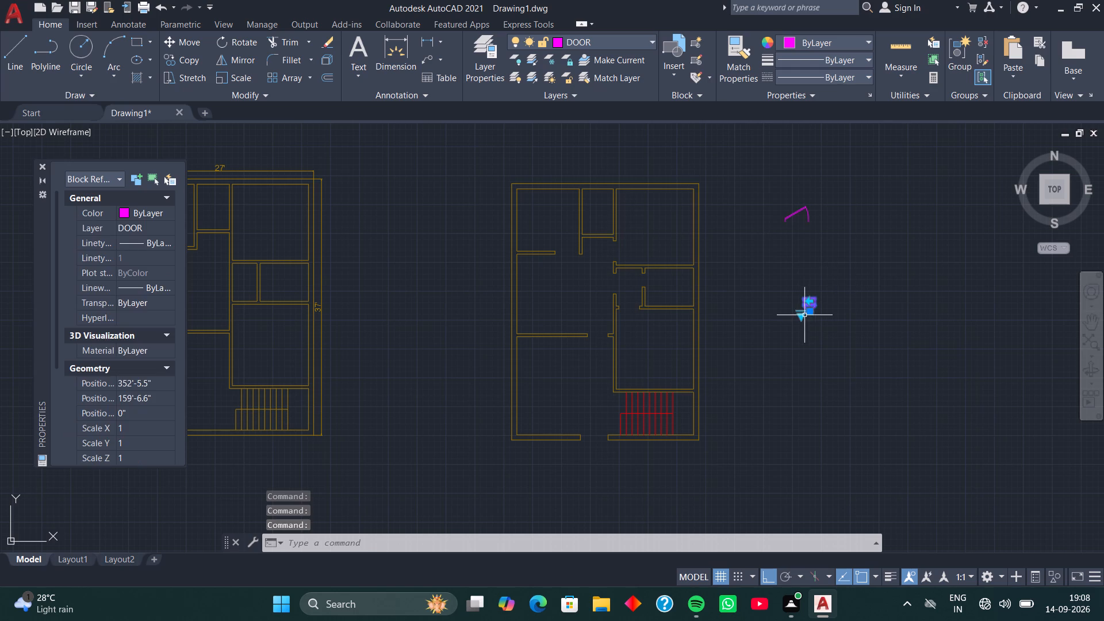
{"action": "left_click", "coordinate": [801, 317]}
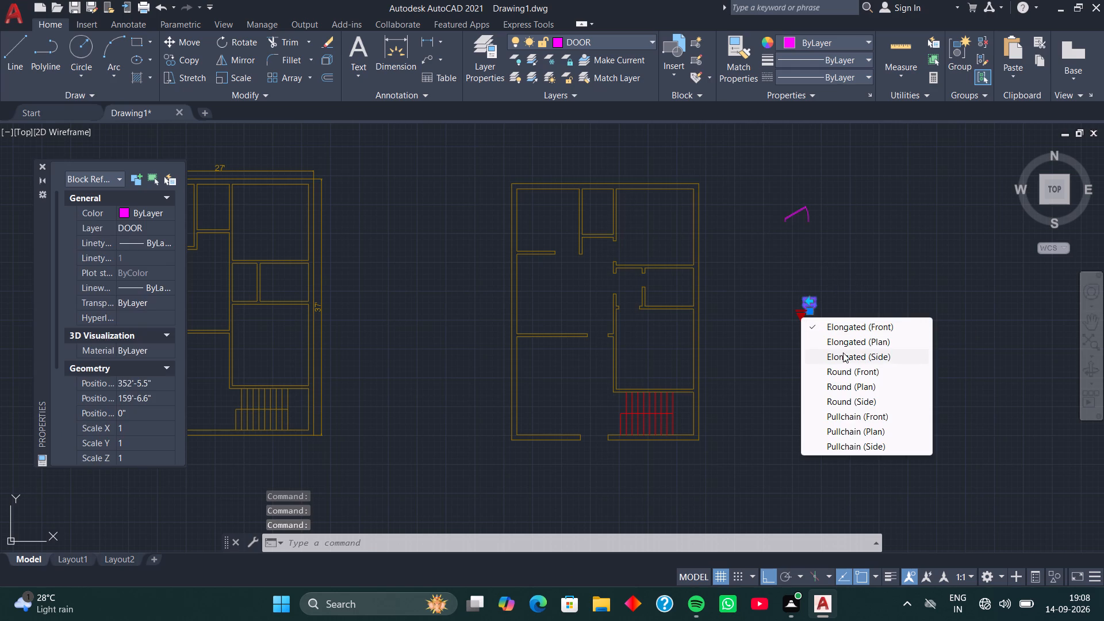
{"action": "left_click", "coordinate": [847, 336]}
{"action": "scroll", "coordinate": [806, 315], "scroll_direction": "up", "scroll_amount": 4}
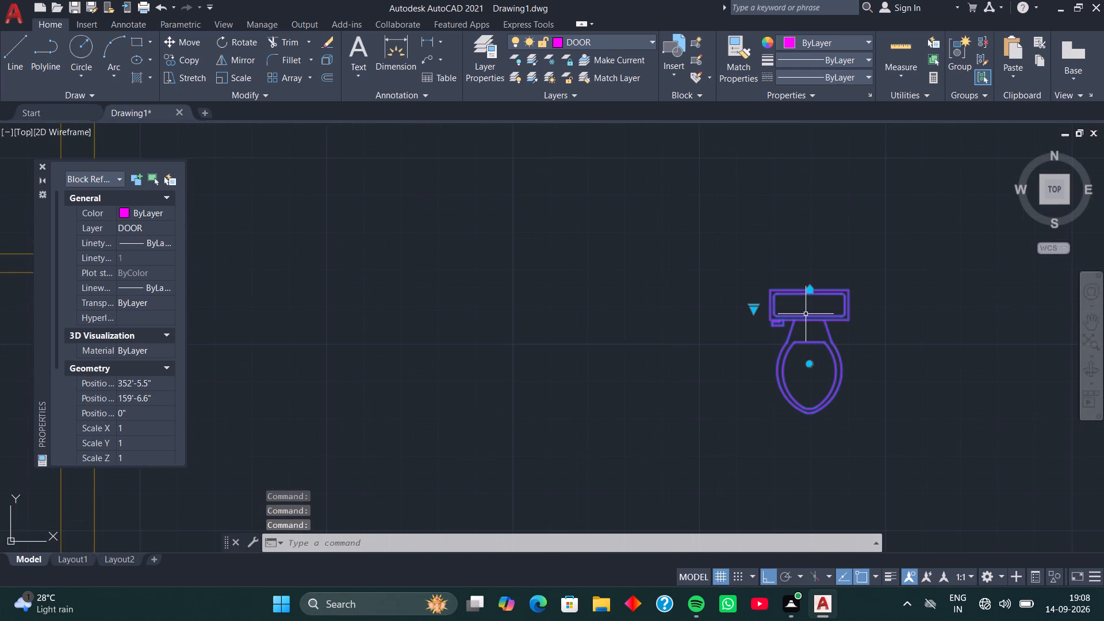
Set the door block's opening angle to Open 90º.
{"action": "scroll", "coordinate": [803, 313], "scroll_direction": "down", "scroll_amount": 3}
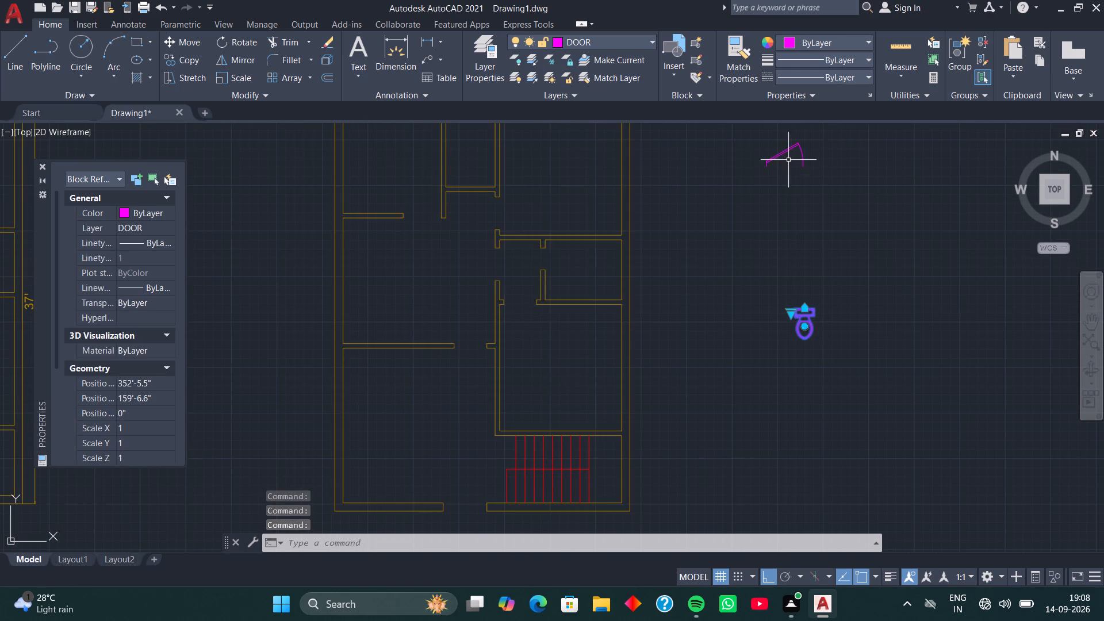
{"action": "left_click", "coordinate": [784, 154]}
{"action": "scroll", "coordinate": [762, 163], "scroll_direction": "up", "scroll_amount": 3}
{"action": "middle_click_drag", "start_coordinate": [762, 163], "coordinate": [773, 300]}
{"action": "left_click", "coordinate": [760, 240]}
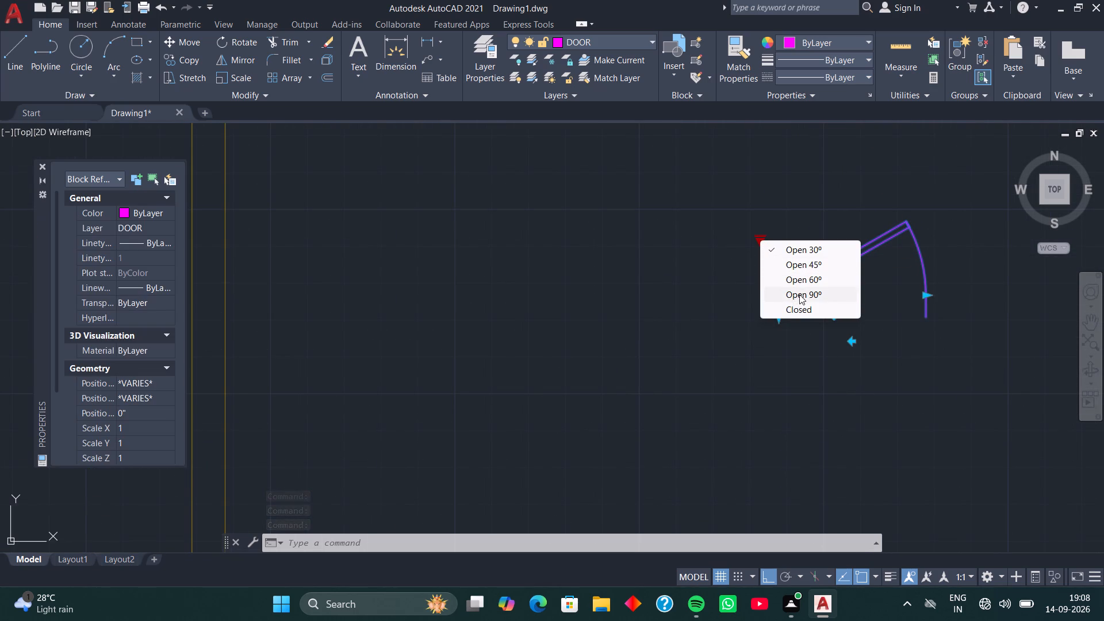
{"action": "left_click", "coordinate": [799, 294]}
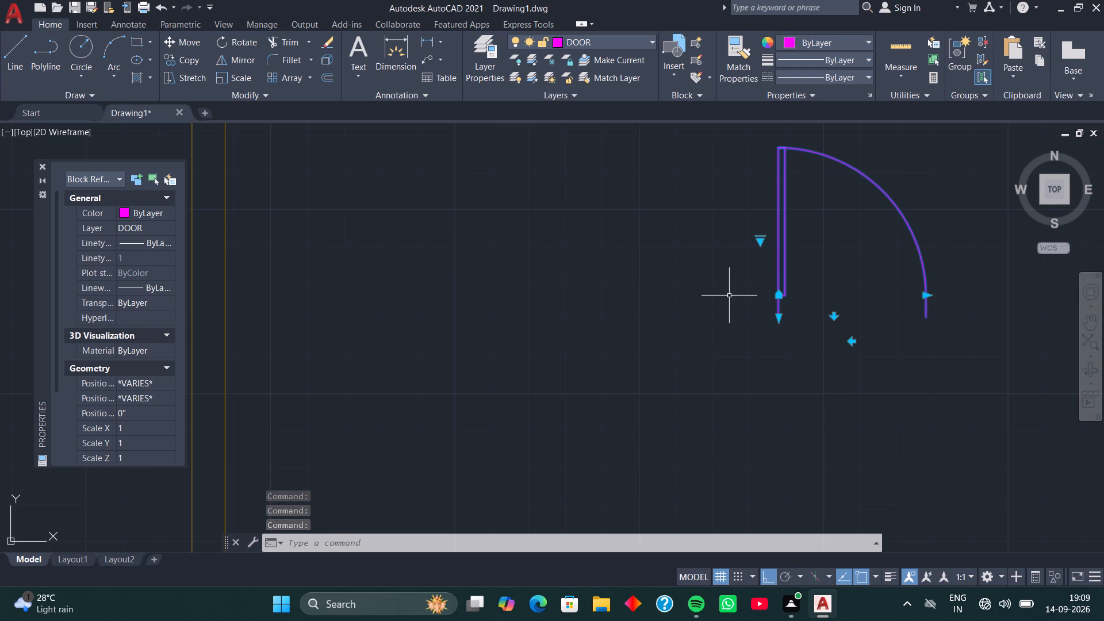
Insert the Range-Oven - 30 in top and Sink-double - 36 in top blocks from DesignCenter's Kitchens.dwg below the door block.
{"action": "key", "text": "Escape"}
{"action": "type", "text": "DC"}
{"action": "key", "text": "space"}
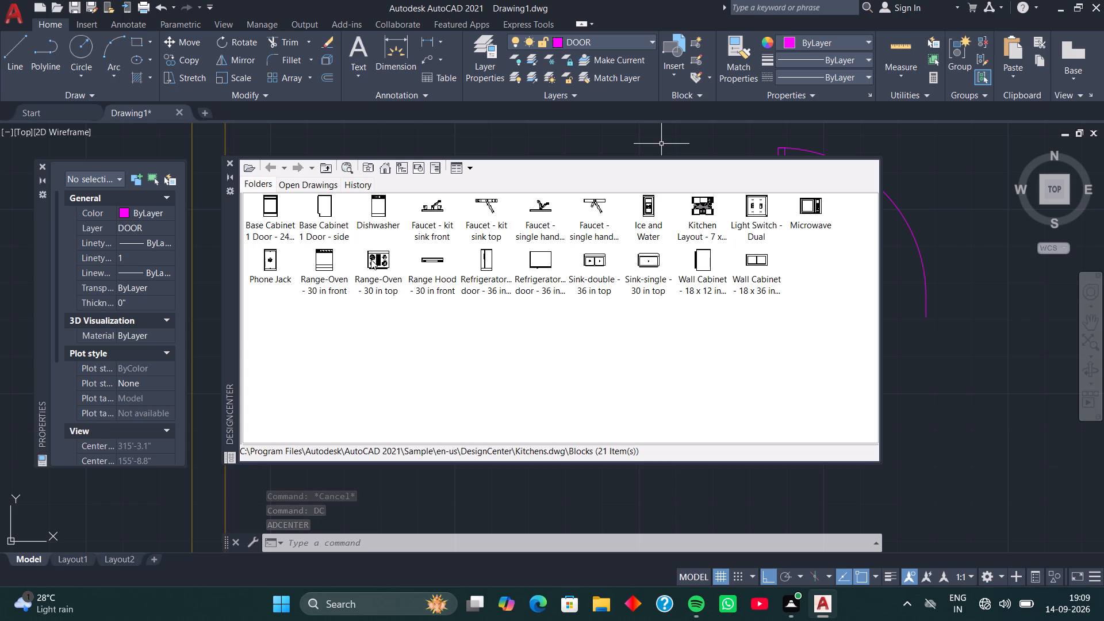
{"action": "left_click_drag", "start_coordinate": [371, 259], "coordinate": [915, 380]}
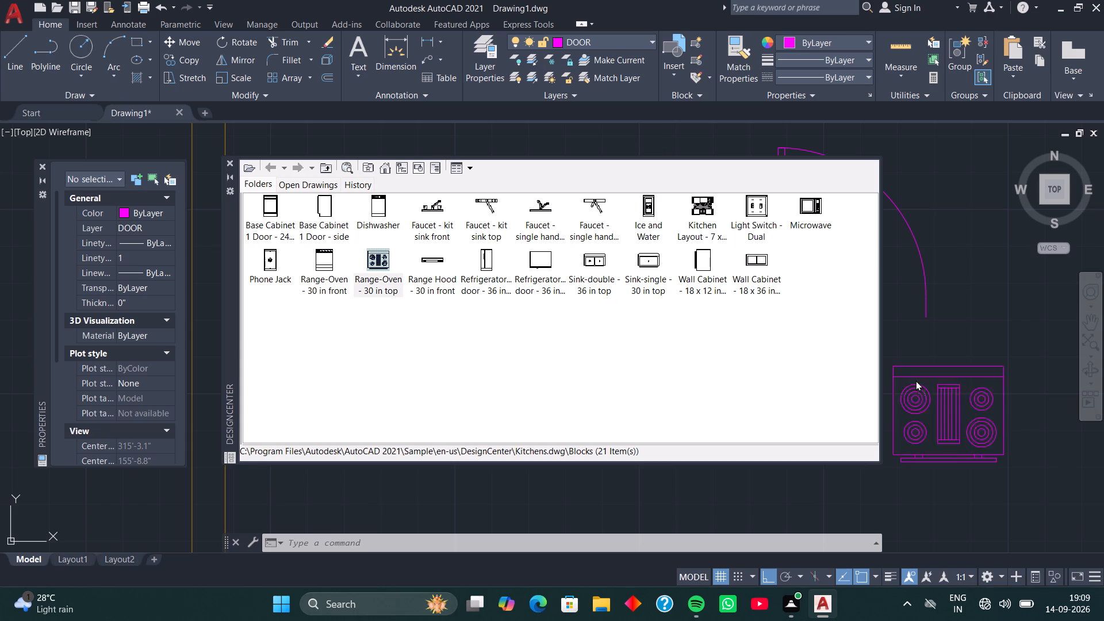
{"action": "left_click_drag", "start_coordinate": [915, 380], "coordinate": [922, 384]}
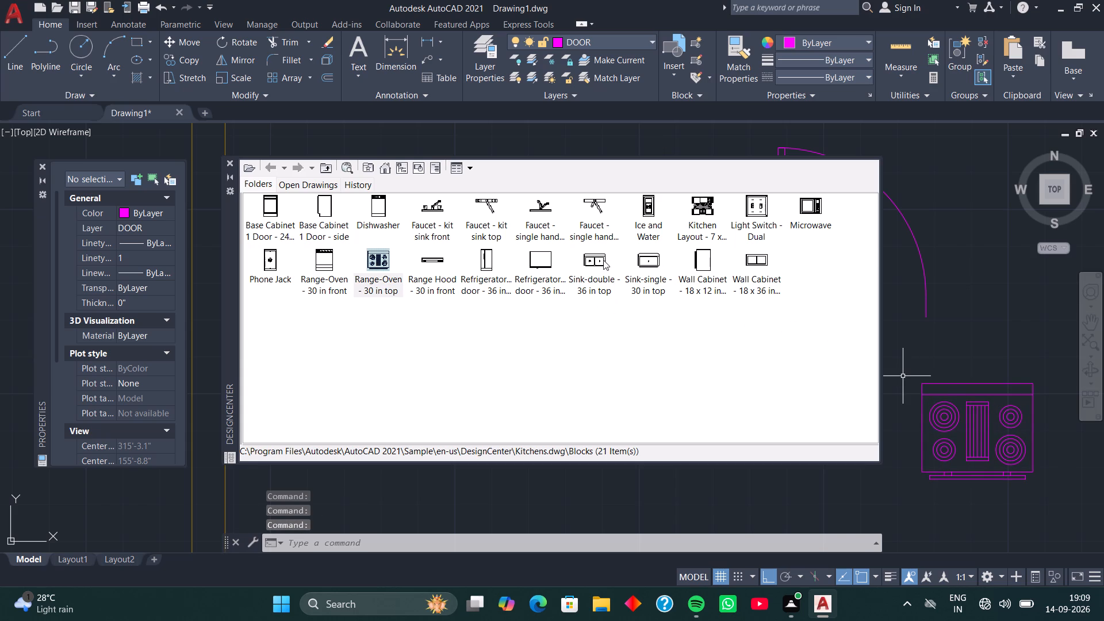
{"action": "left_click_drag", "start_coordinate": [599, 260], "coordinate": [897, 493]}
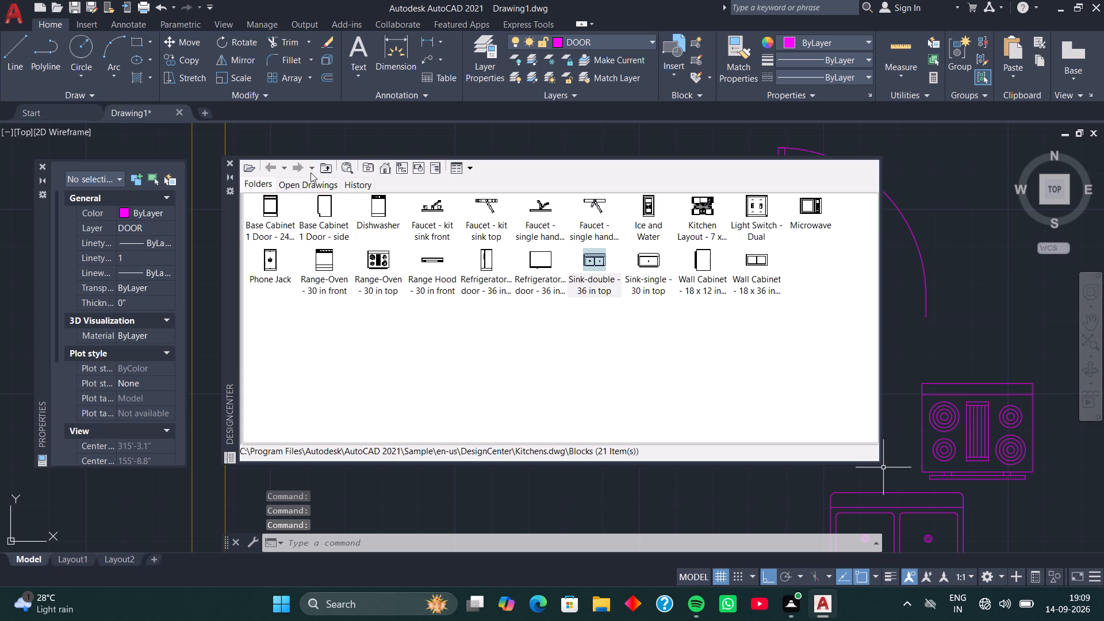
Insert the Bed - Queen block from DesignCenter's Home - Space Planner.dwg beside the door block and close DesignCenter.
{"action": "left_click", "coordinate": [382, 163]}
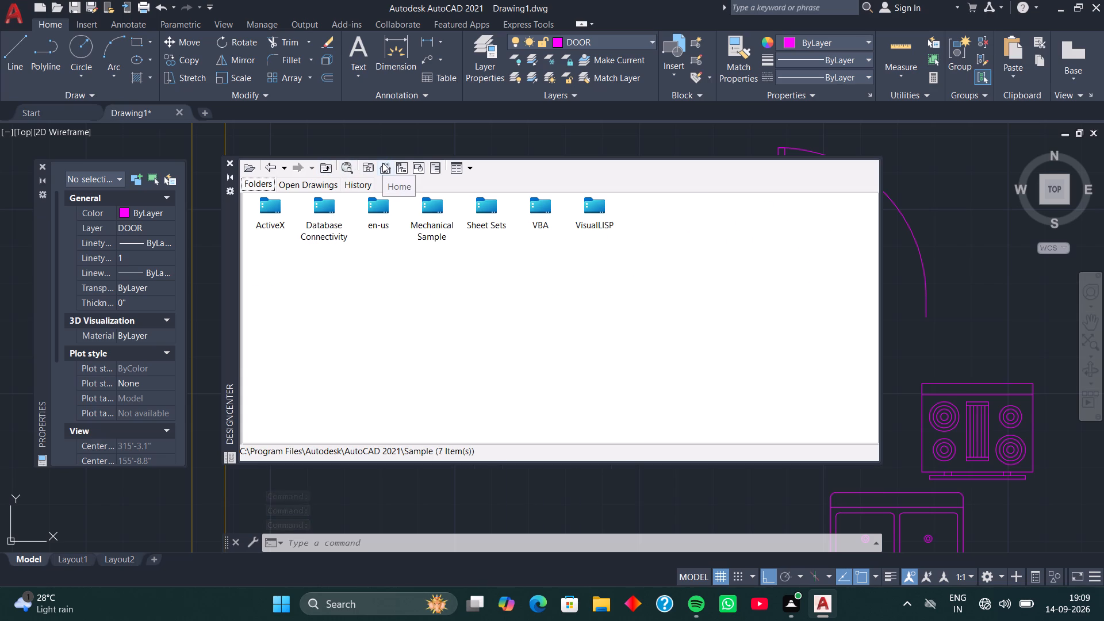
{"action": "double_click", "coordinate": [375, 217]}
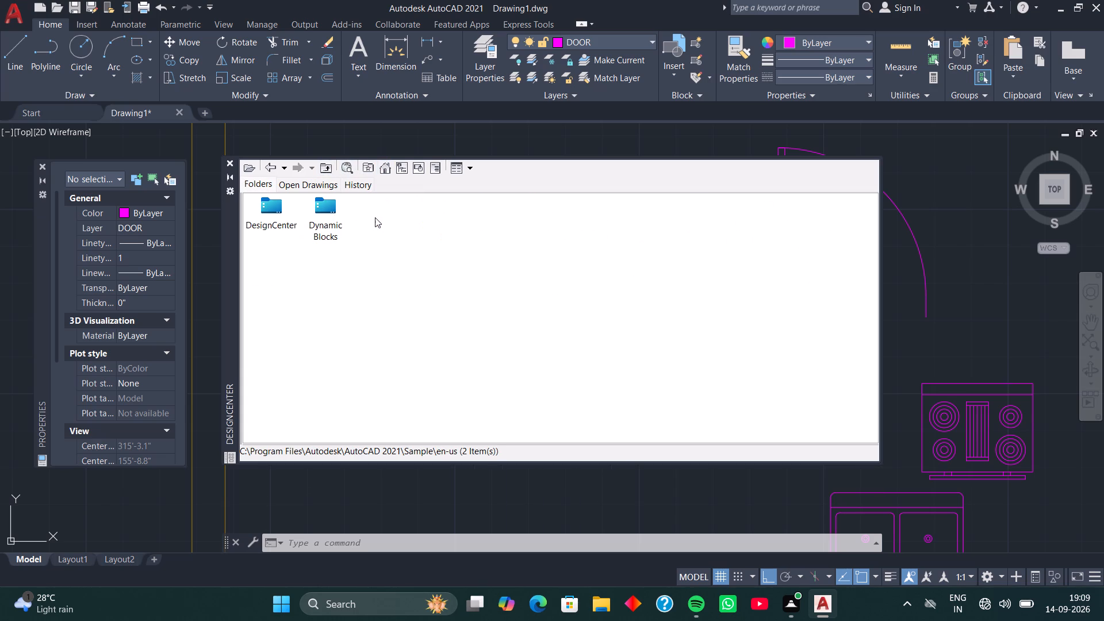
{"action": "double_click", "coordinate": [275, 206]}
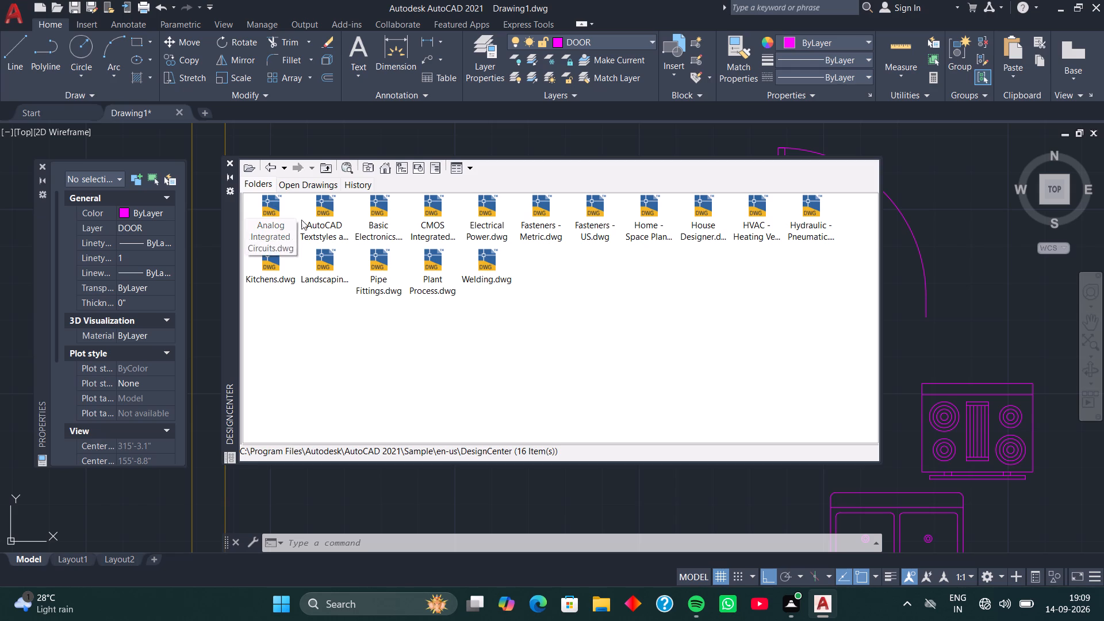
{"action": "double_click", "coordinate": [642, 212]}
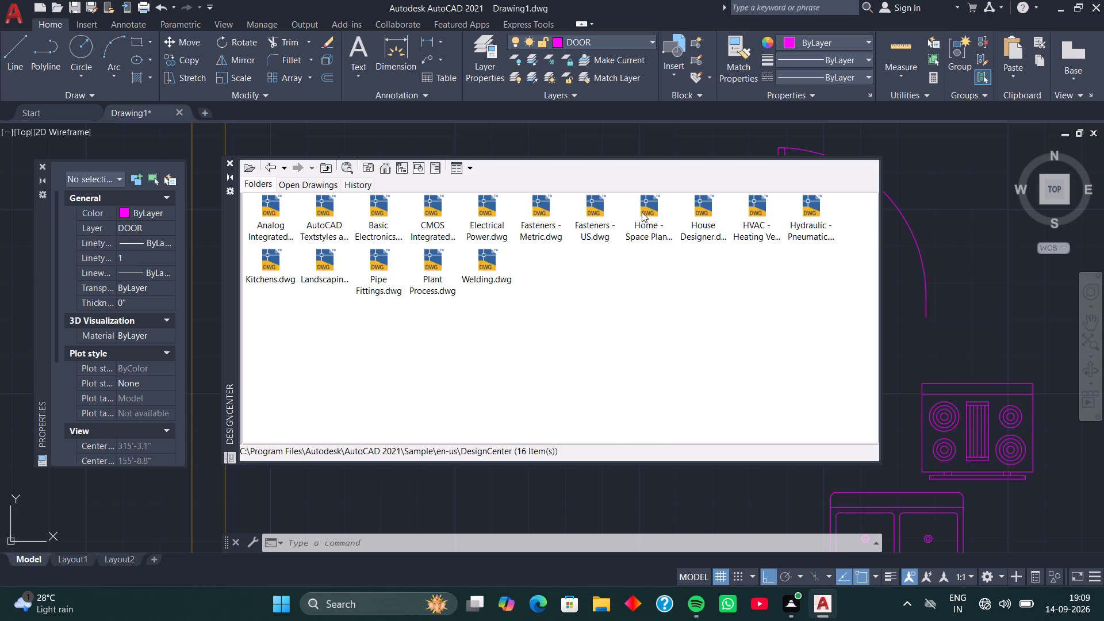
{"action": "double_click", "coordinate": [271, 202]}
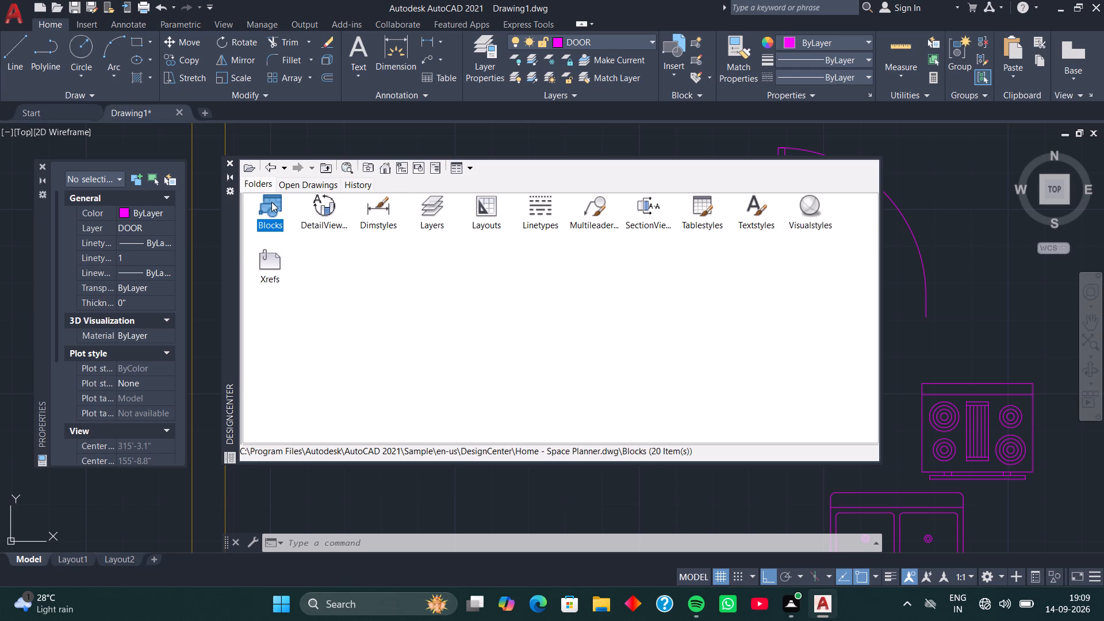
{"action": "left_click_drag", "start_coordinate": [272, 208], "coordinate": [777, 245]}
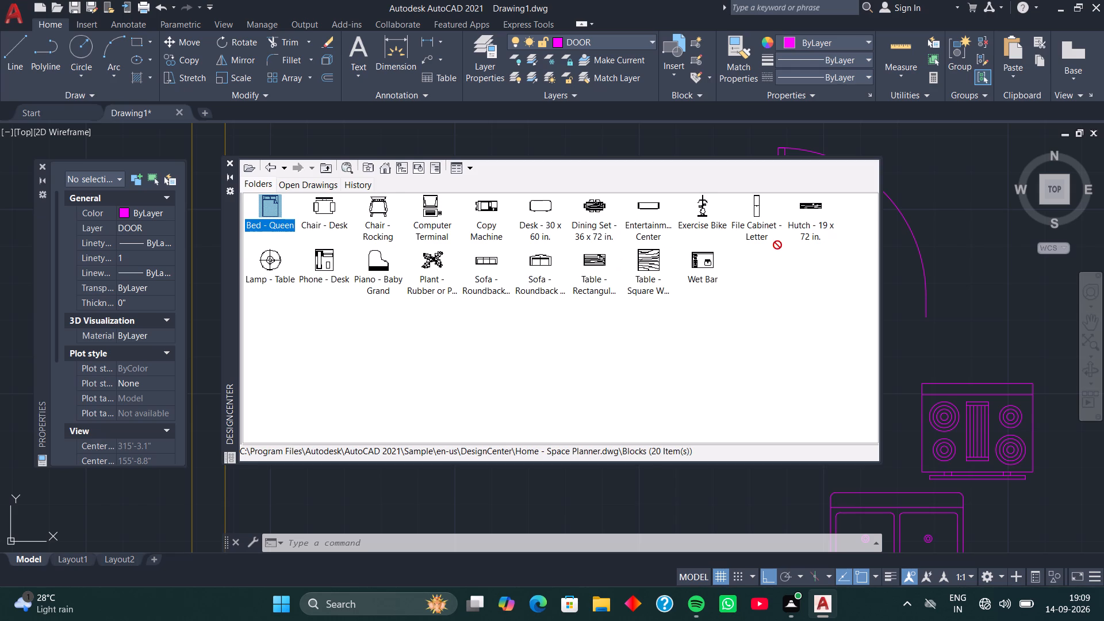
{"action": "left_click_drag", "start_coordinate": [777, 245], "coordinate": [957, 240]}
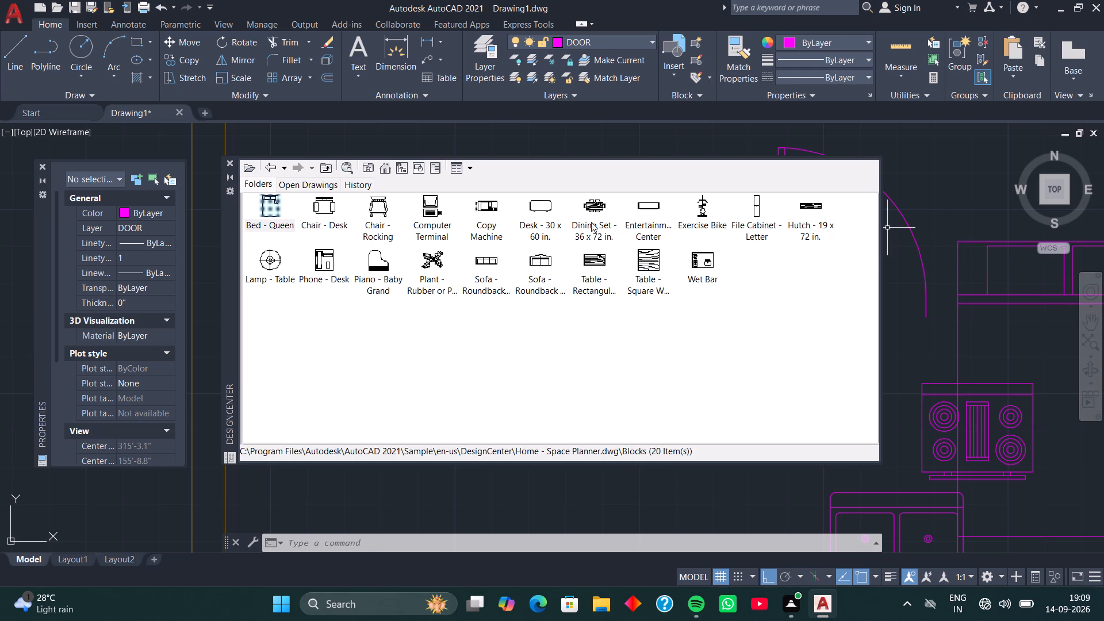
{"action": "left_click", "coordinate": [233, 167]}
Move the queen bed block about 25' straight left into the upper-right room of the right-hand plan.
{"action": "scroll", "coordinate": [607, 194], "scroll_direction": "down", "scroll_amount": 2}
{"action": "middle_click_drag", "start_coordinate": [628, 201], "coordinate": [447, 162]}
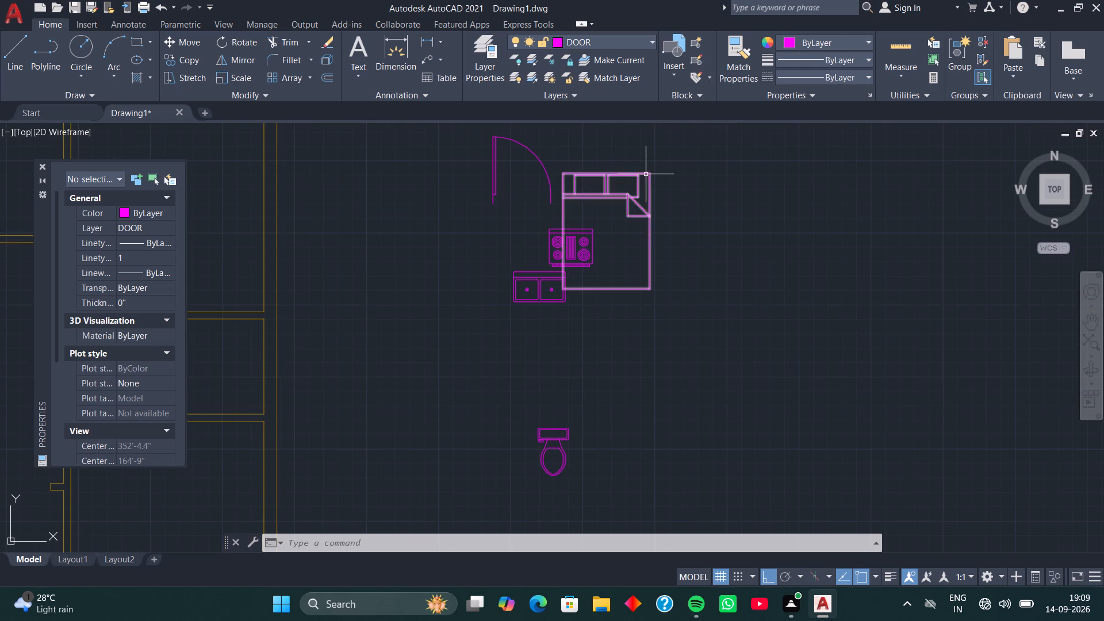
{"action": "left_click", "coordinate": [646, 174]}
{"action": "left_click", "coordinate": [561, 172]}
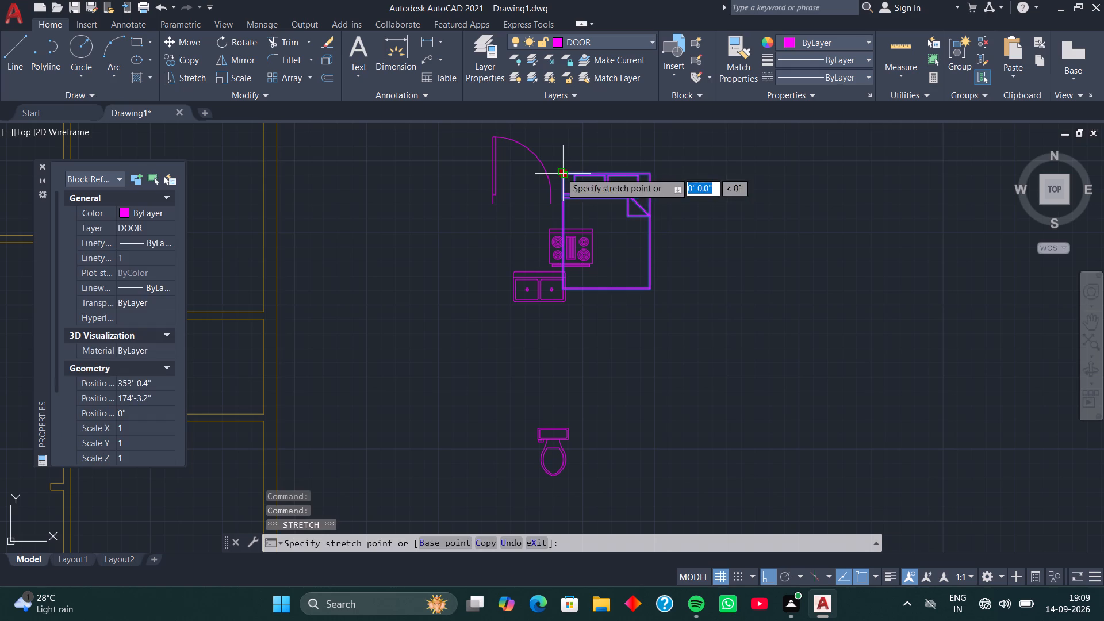
{"action": "scroll", "coordinate": [396, 246], "scroll_direction": "down", "scroll_amount": 2}
{"action": "middle_click_drag", "start_coordinate": [372, 251], "coordinate": [624, 223]}
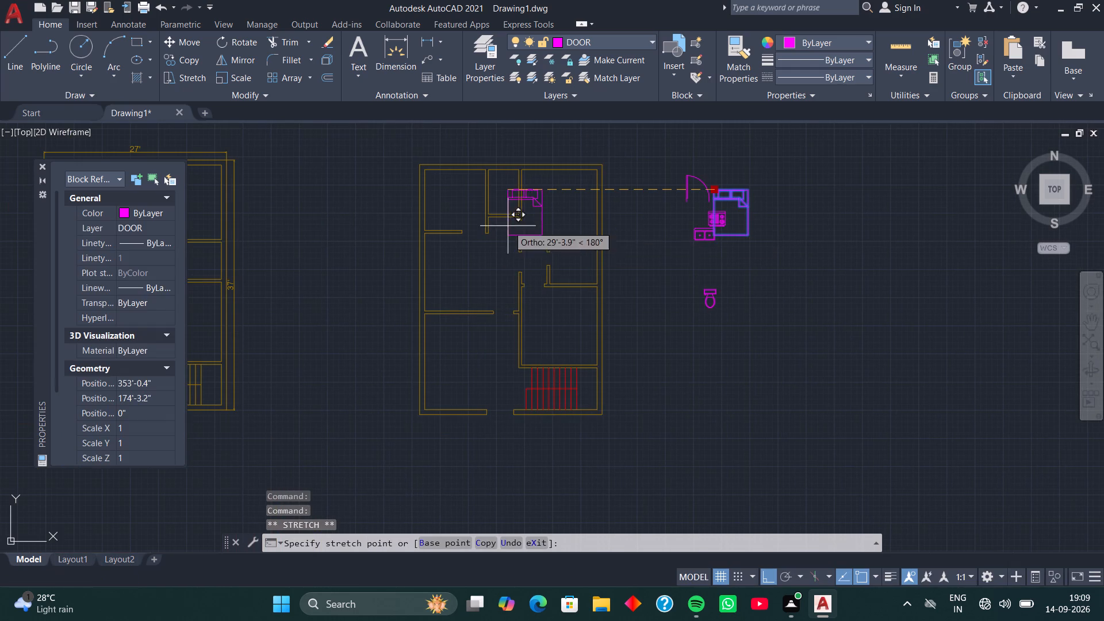
{"action": "left_click", "coordinate": [545, 208]}
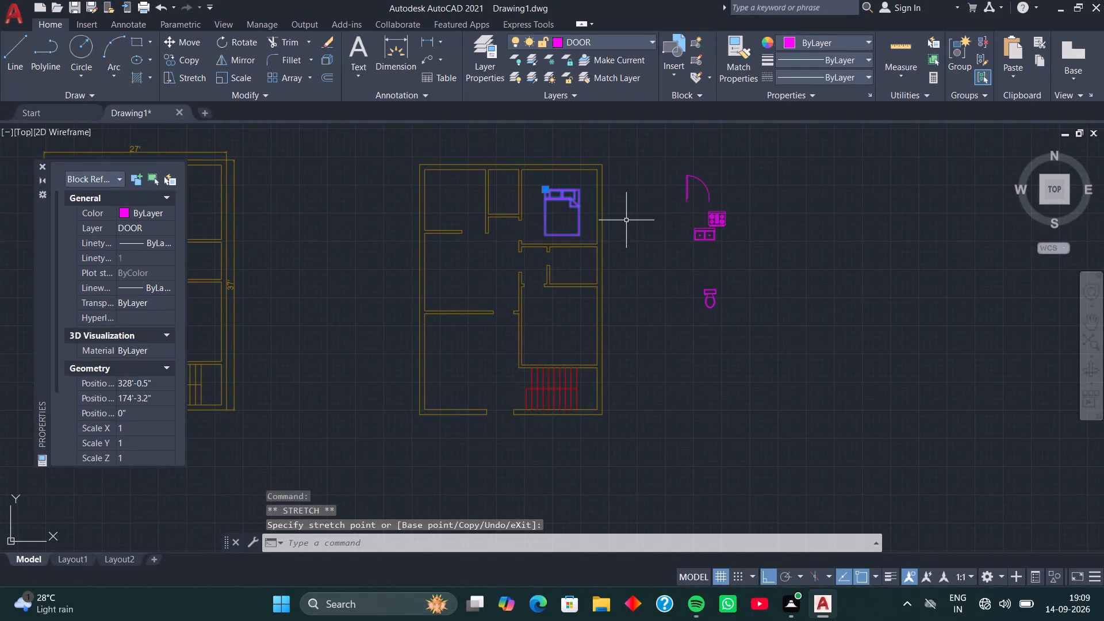
{"action": "key", "text": "Escape"}
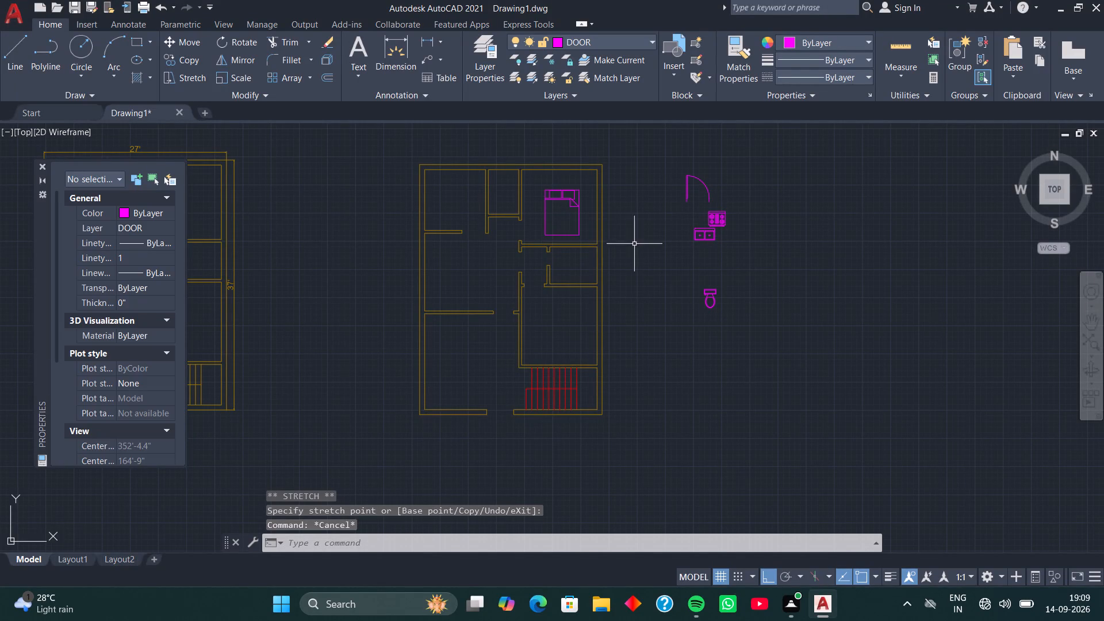
Make WINDOW the current layer.
{"action": "scroll", "coordinate": [692, 236], "scroll_direction": "up", "scroll_amount": 1}
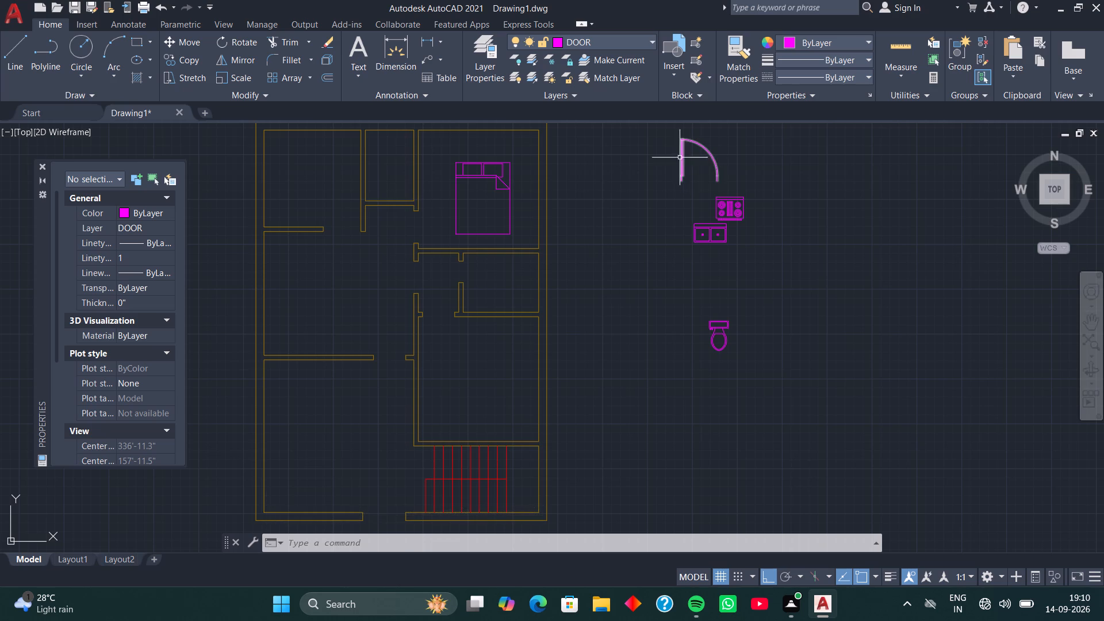
{"action": "left_click", "coordinate": [653, 38]}
{"action": "left_click", "coordinate": [607, 175]}
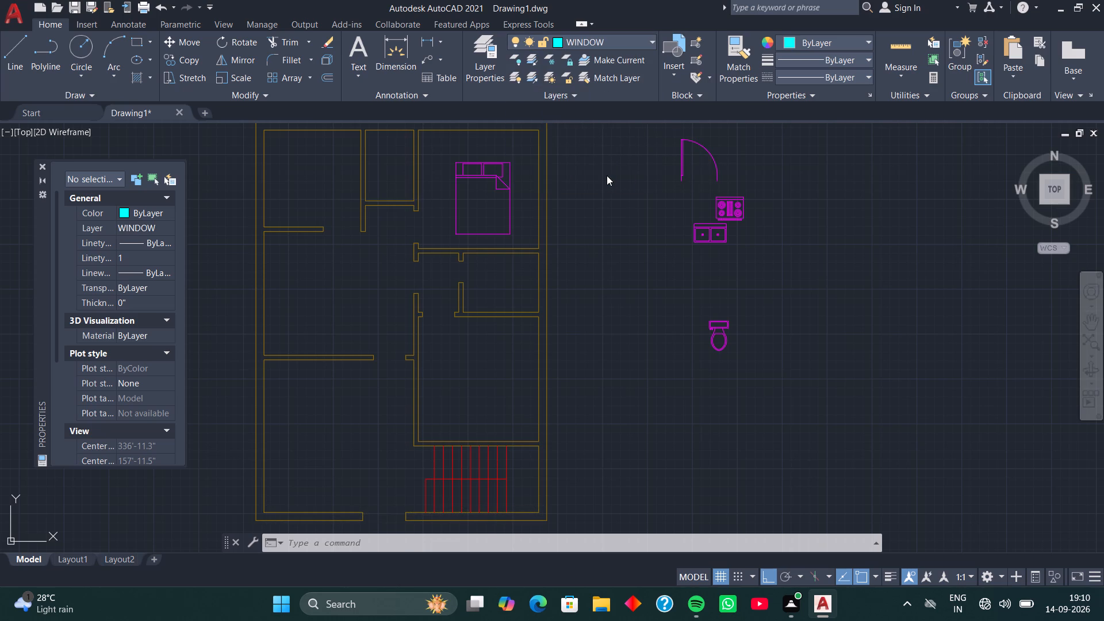
Examine the right-hand plan's rooms and outer walls for window positions, comparing it with the left-hand plan.
{"action": "scroll", "coordinate": [607, 175], "scroll_direction": "down", "scroll_amount": 2}
{"action": "middle_click_drag", "start_coordinate": [599, 235], "coordinate": [646, 207]}
{"action": "middle_click", "coordinate": [527, 287]}
{"action": "middle_click_drag", "start_coordinate": [532, 286], "coordinate": [563, 288]}
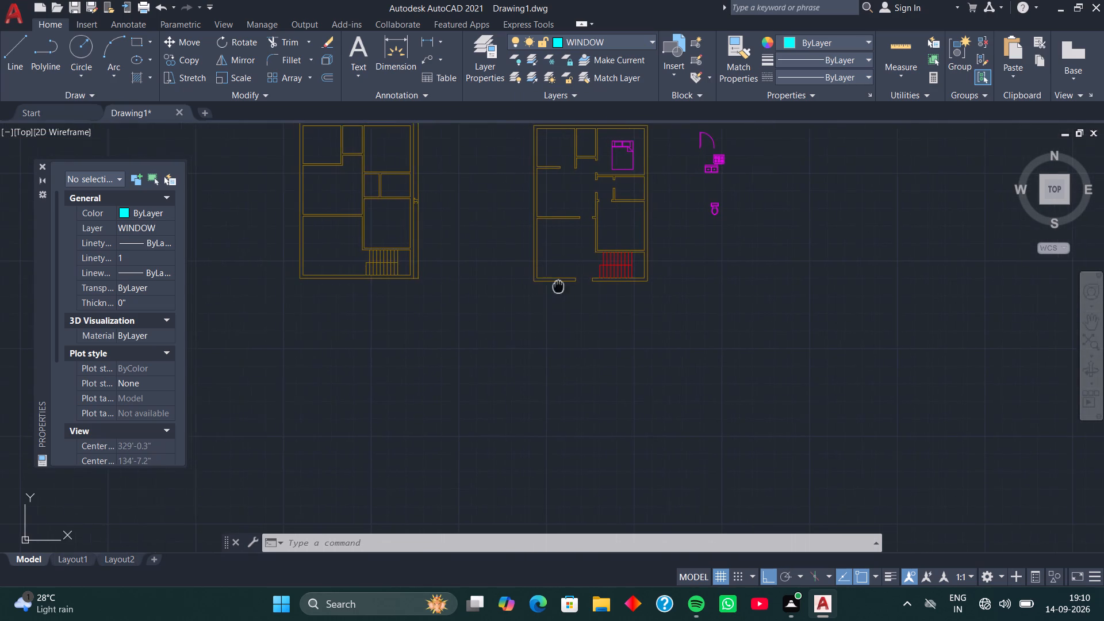
{"action": "middle_click_drag", "start_coordinate": [563, 288], "coordinate": [570, 292]}
{"action": "scroll", "coordinate": [573, 273], "scroll_direction": "up", "scroll_amount": 1}
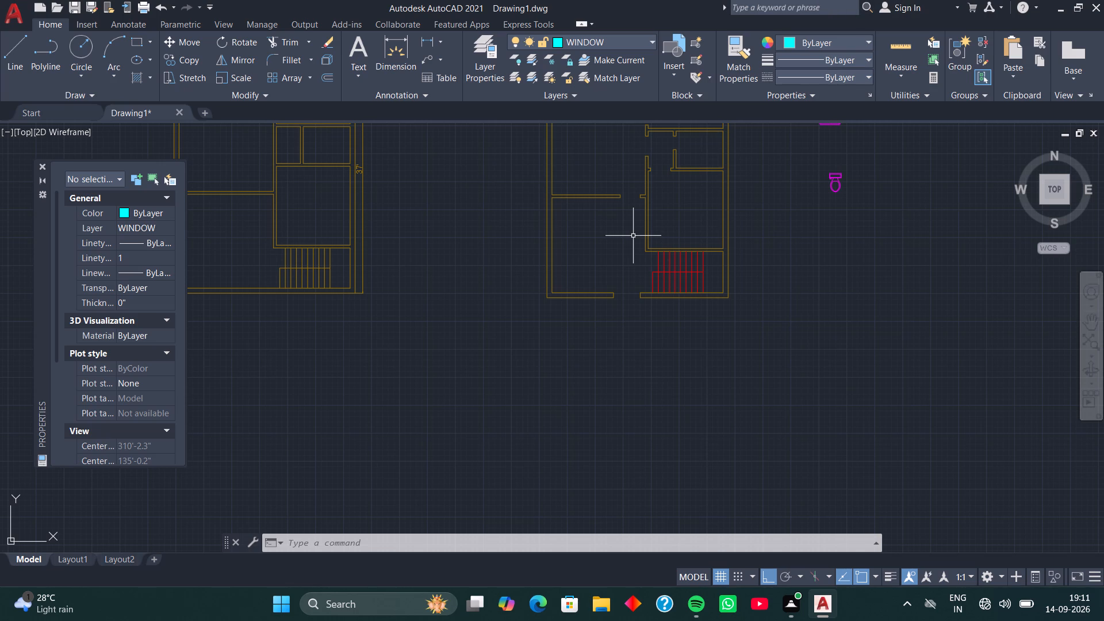
{"action": "scroll", "coordinate": [807, 260], "scroll_direction": "down", "scroll_amount": 1}
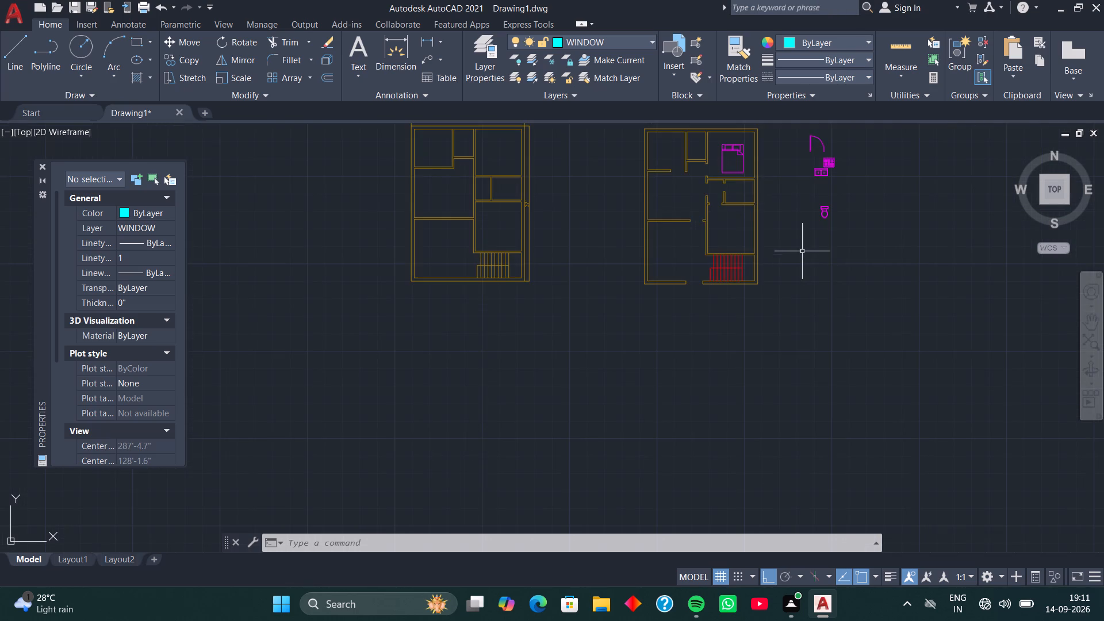
{"action": "middle_click_drag", "start_coordinate": [796, 241], "coordinate": [750, 355]}
{"action": "middle_click_drag", "start_coordinate": [738, 301], "coordinate": [724, 309]}
{"action": "scroll", "coordinate": [674, 287], "scroll_direction": "up", "scroll_amount": 4}
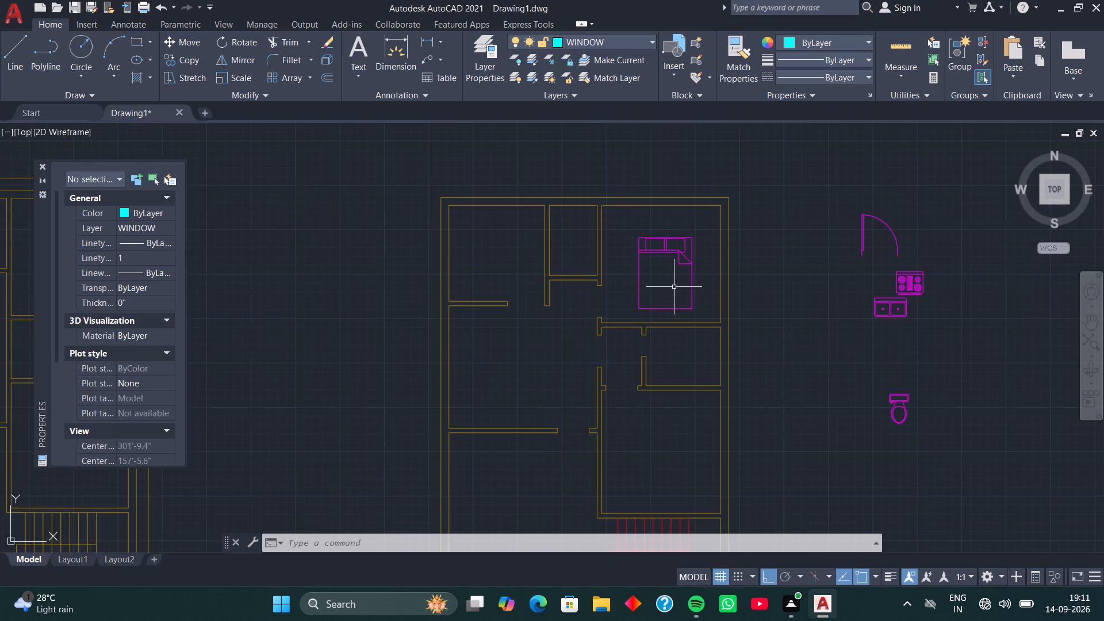
{"action": "scroll", "coordinate": [667, 262], "scroll_direction": "down", "scroll_amount": 2}
{"action": "middle_click_drag", "start_coordinate": [658, 271], "coordinate": [702, 258]}
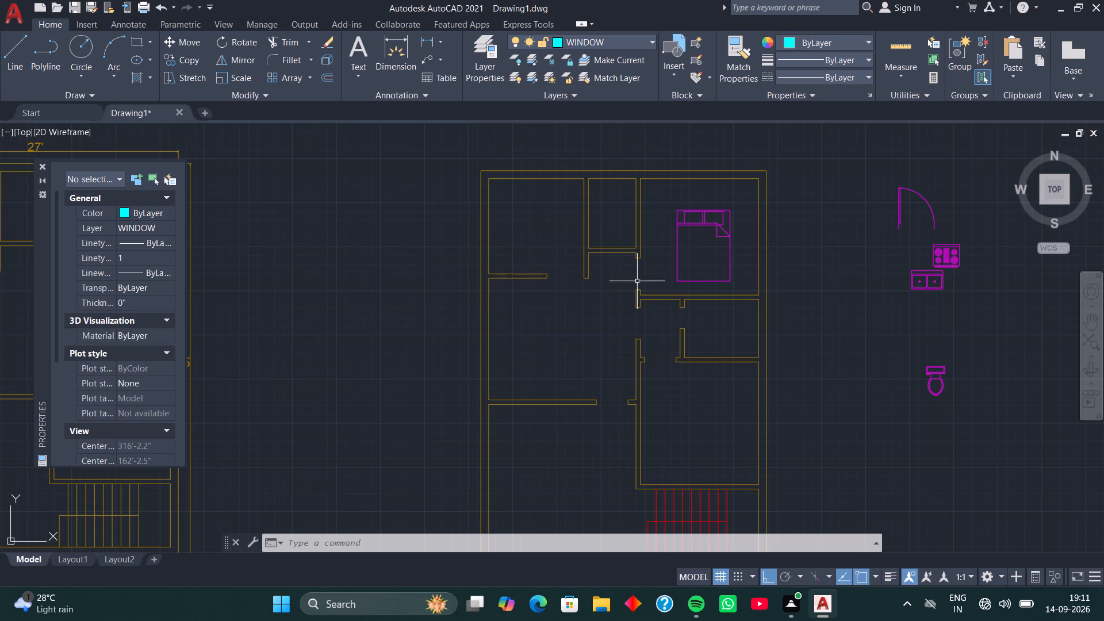
{"action": "scroll", "coordinate": [549, 321], "scroll_direction": "down", "scroll_amount": 1}
{"action": "middle_click_drag", "start_coordinate": [577, 382], "coordinate": [581, 308]}
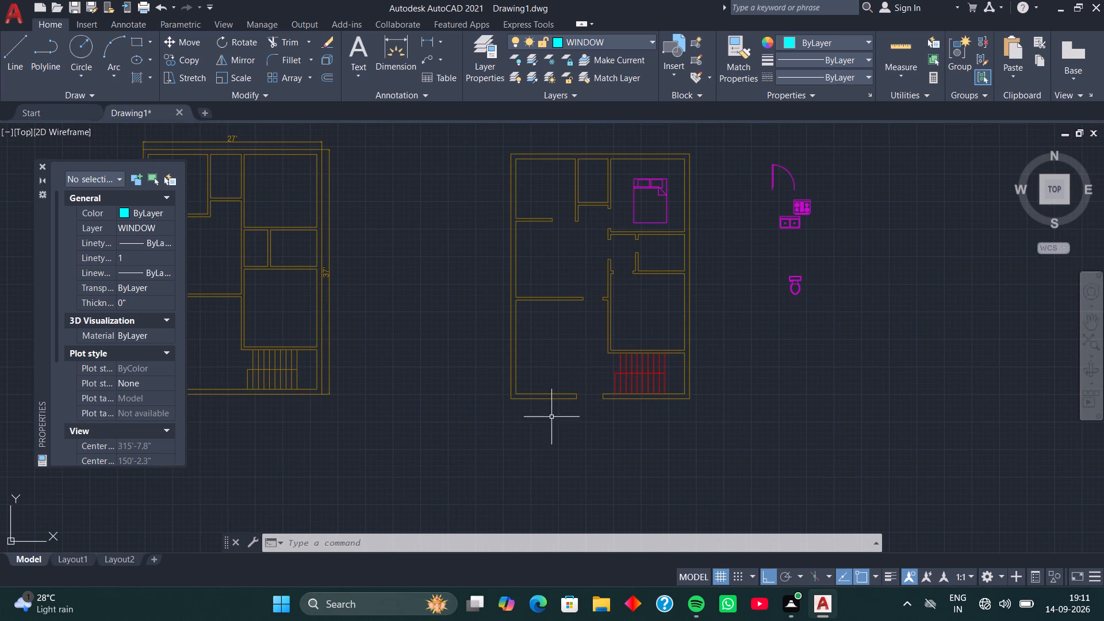
{"action": "middle_click_drag", "start_coordinate": [542, 407], "coordinate": [579, 400]}
{"action": "scroll", "coordinate": [568, 393], "scroll_direction": "up", "scroll_amount": 1}
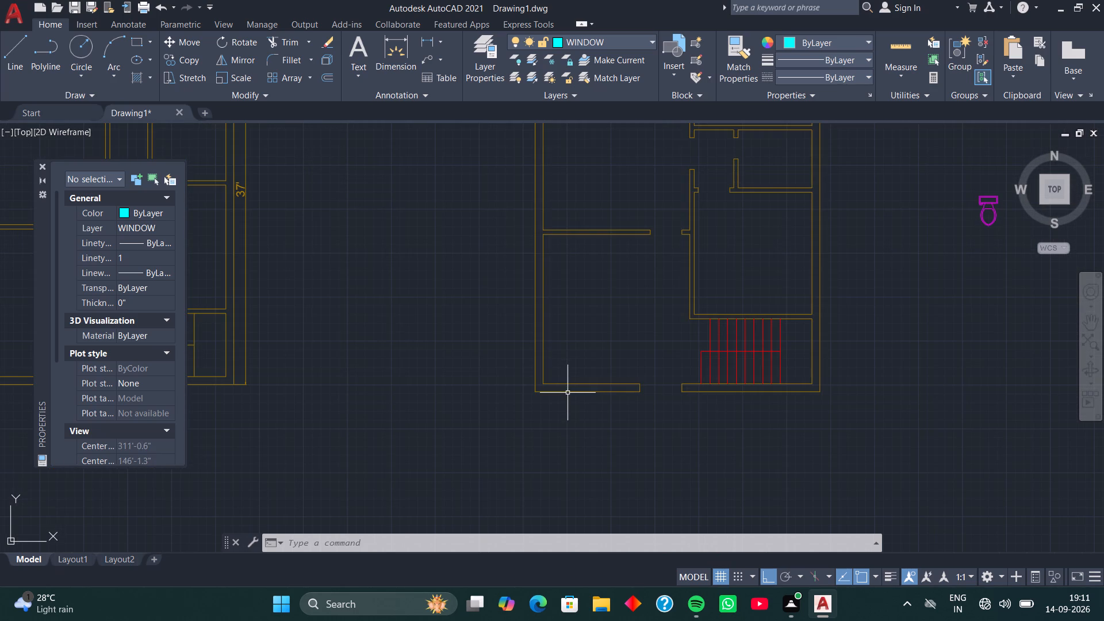
{"action": "scroll", "coordinate": [588, 320], "scroll_direction": "down", "scroll_amount": 1}
{"action": "middle_click_drag", "start_coordinate": [585, 279], "coordinate": [582, 381]}
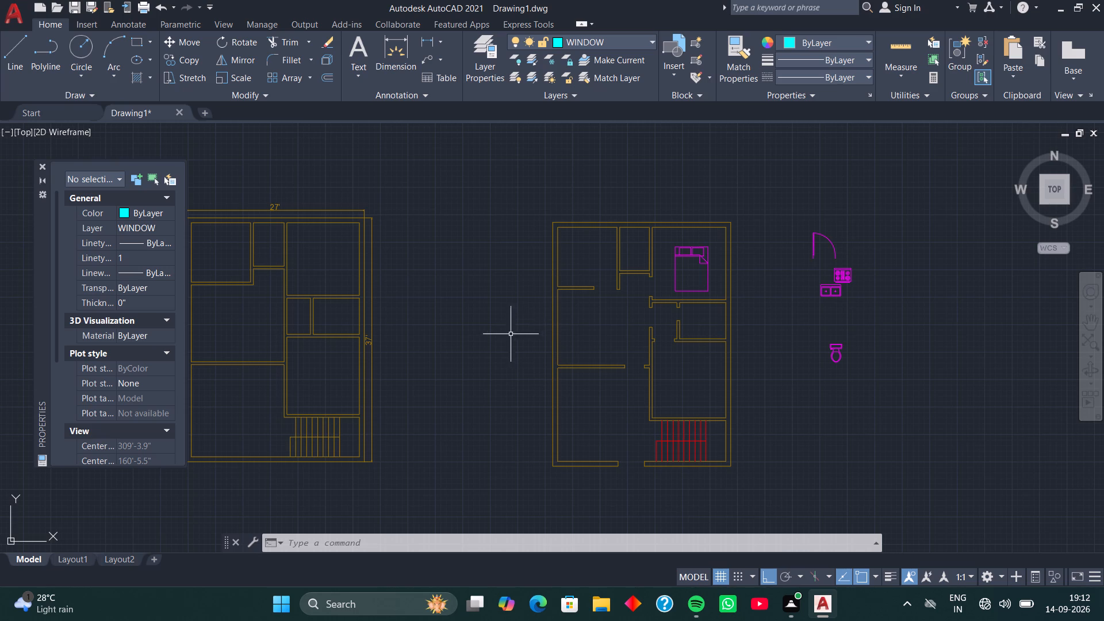
Draw a 9" line across the right-hand plan's left outer wall, level with the upper face of the lower-left room's top partition.
{"action": "scroll", "coordinate": [569, 369], "scroll_direction": "up", "scroll_amount": 4}
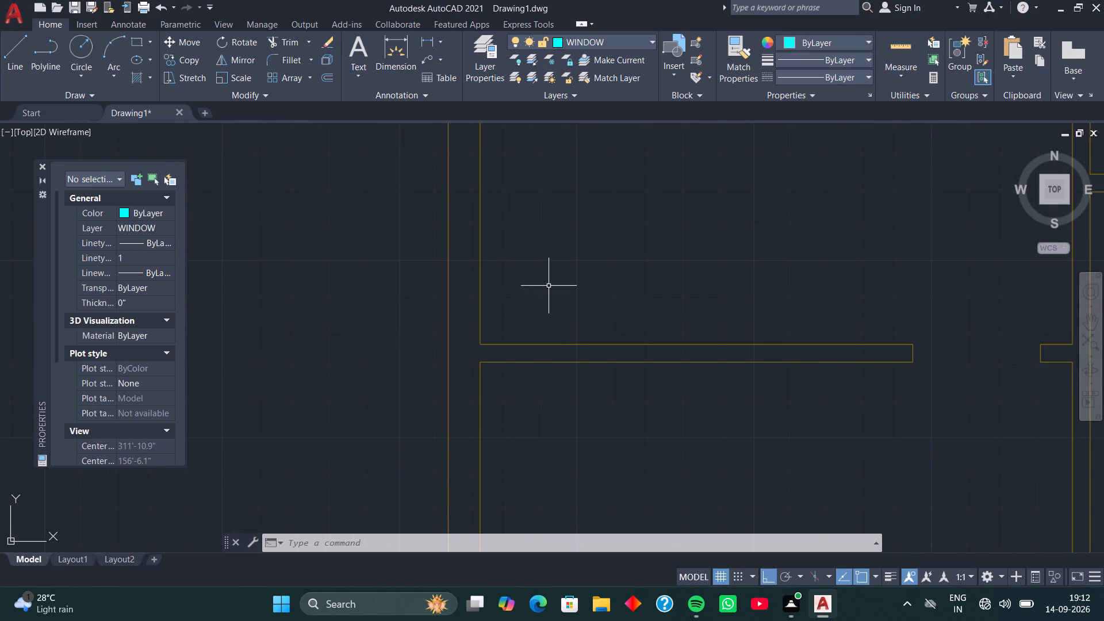
{"action": "scroll", "coordinate": [538, 282], "scroll_direction": "down", "scroll_amount": 2}
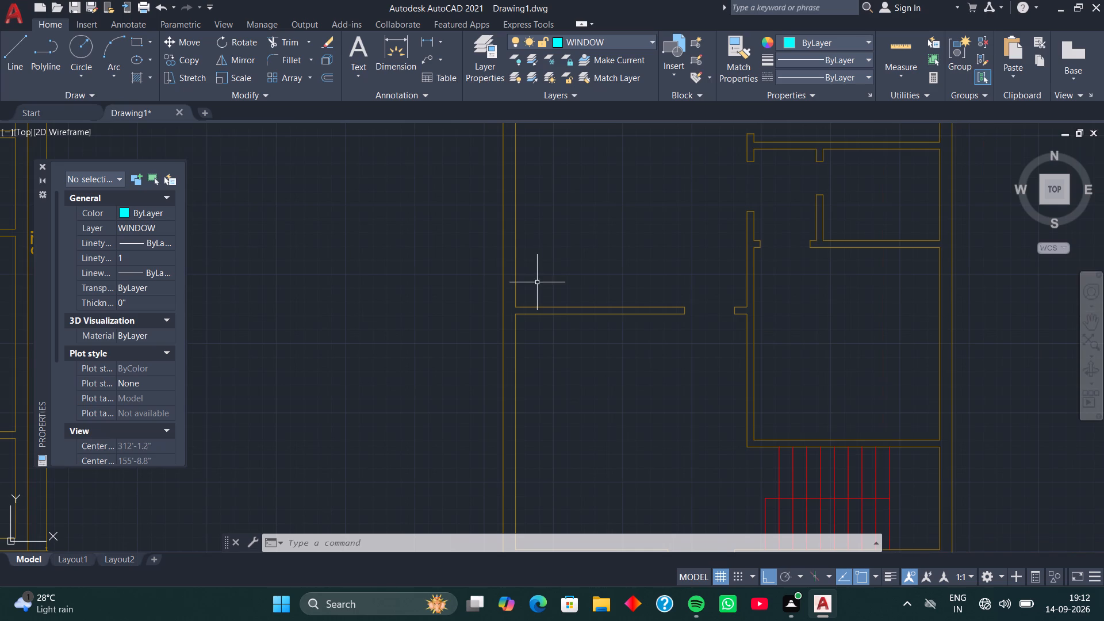
{"action": "middle_click_drag", "start_coordinate": [538, 244], "coordinate": [511, 319]}
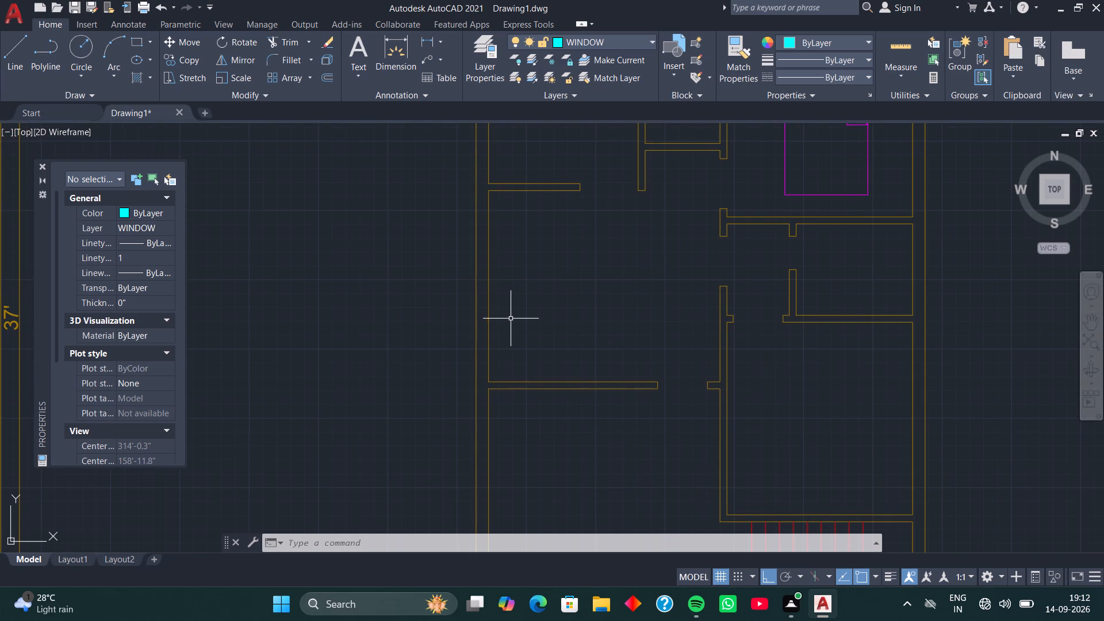
{"action": "middle_click_drag", "start_coordinate": [524, 346], "coordinate": [520, 329]}
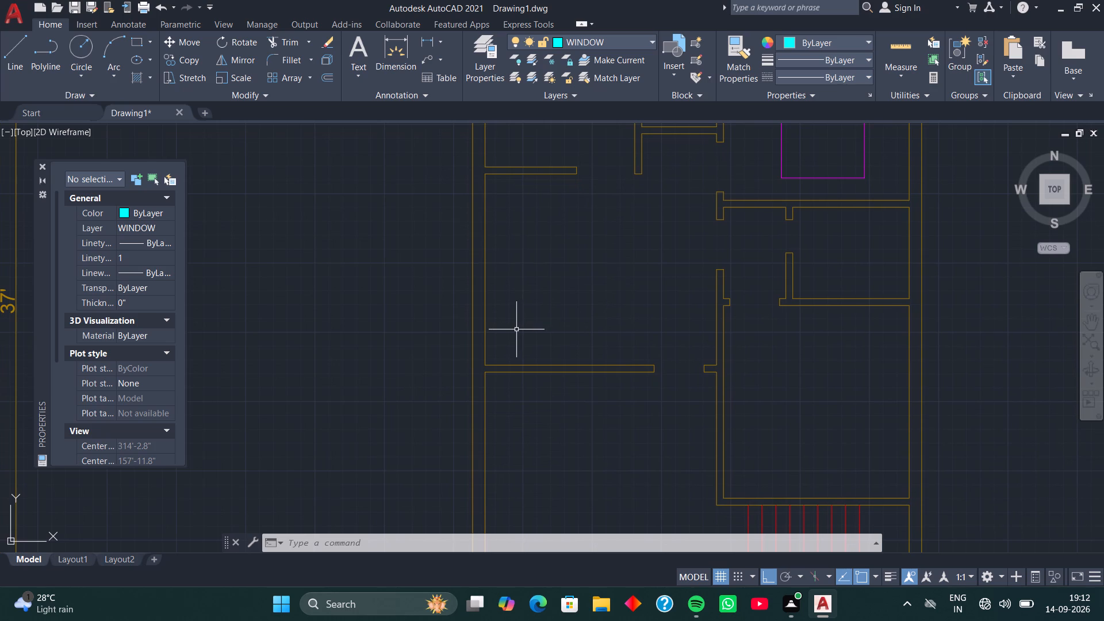
{"action": "key", "text": "l"}
{"action": "key", "text": "space"}
{"action": "scroll", "coordinate": [494, 368], "scroll_direction": "up", "scroll_amount": 4}
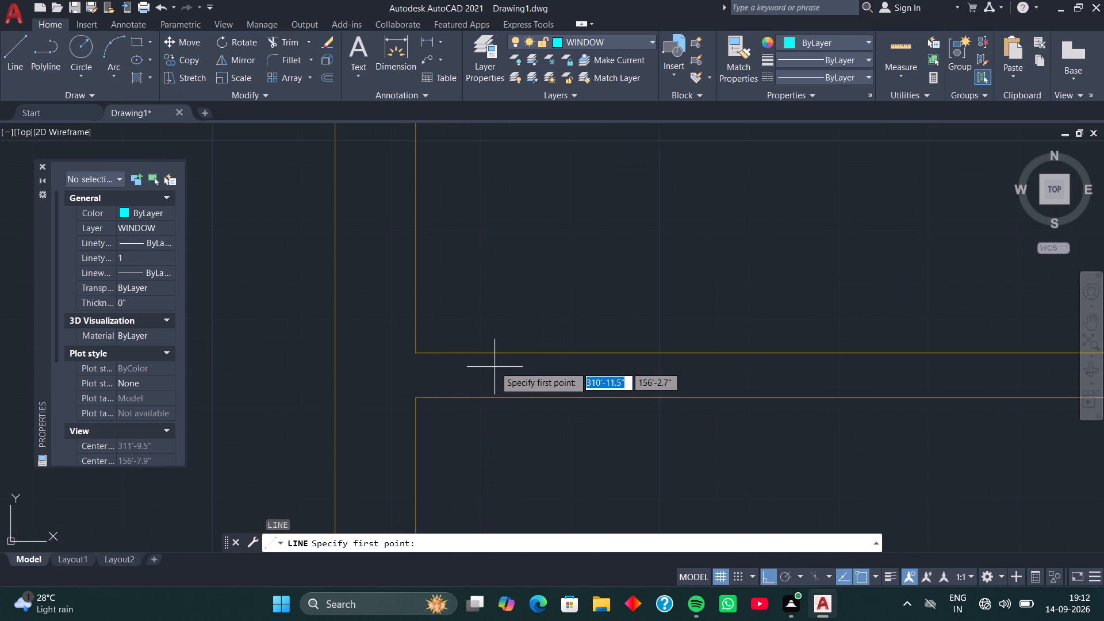
{"action": "middle_click_drag", "start_coordinate": [501, 366], "coordinate": [538, 367]}
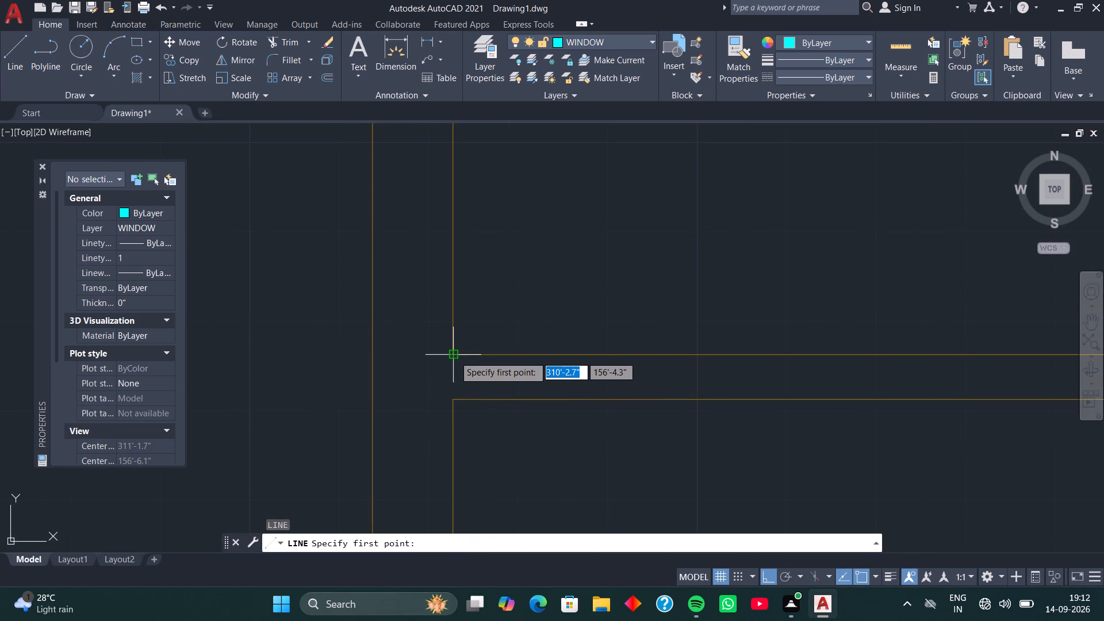
{"action": "left_click", "coordinate": [454, 355]}
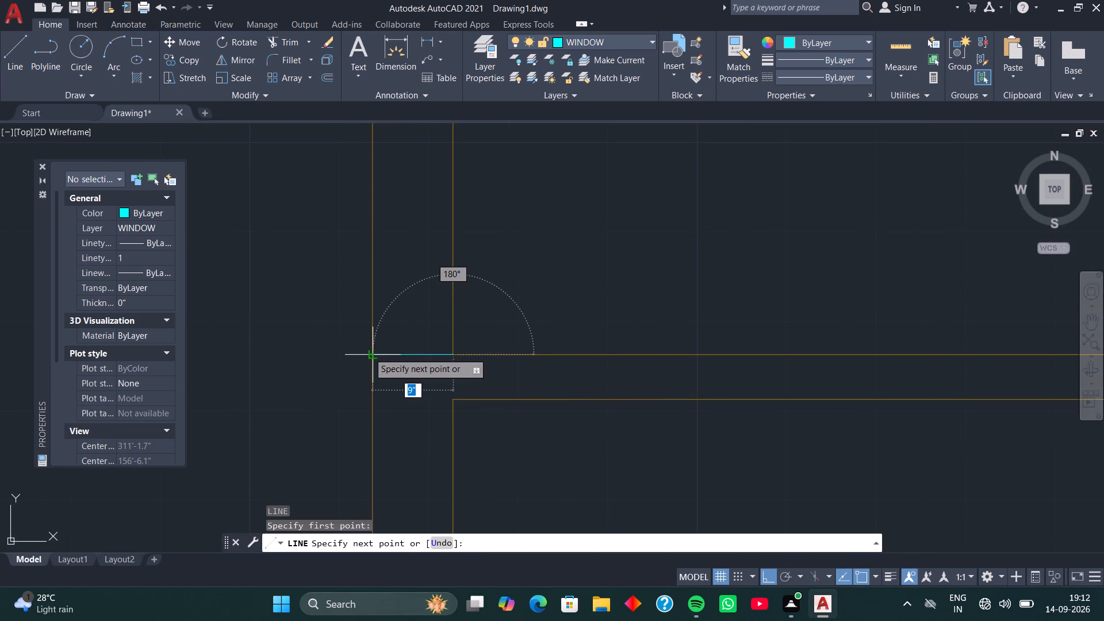
{"action": "left_click", "coordinate": [369, 352]}
{"action": "key", "text": "space"}
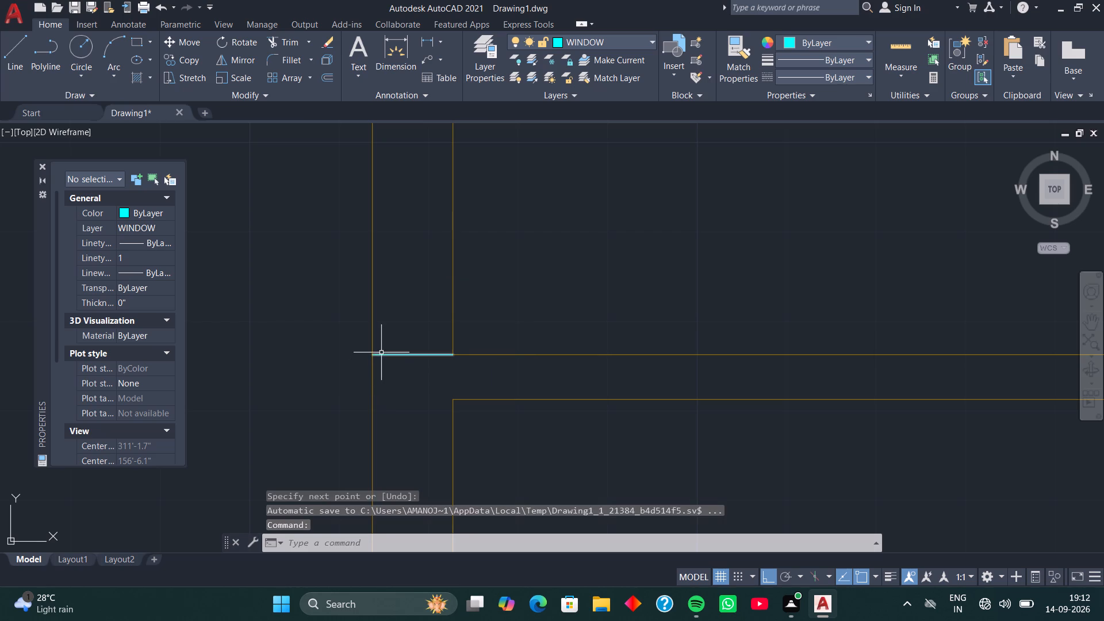
Move the 9" window line 3'6" straight up along the right-hand plan's left outer wall.
{"action": "left_click", "coordinate": [381, 352]}
{"action": "left_click", "coordinate": [379, 366]}
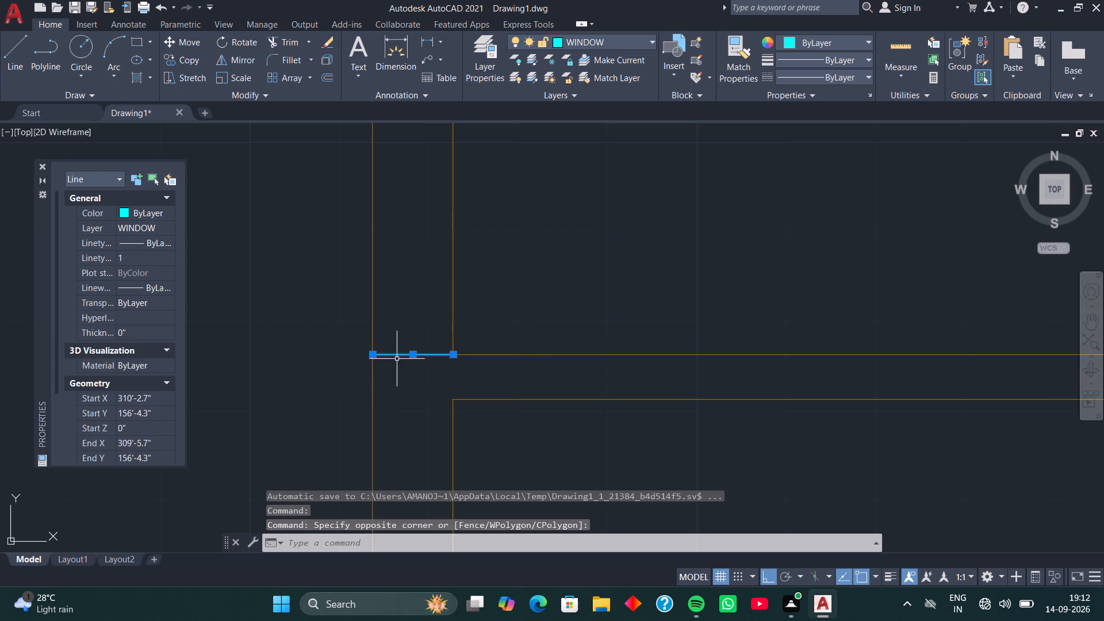
{"action": "type", "text": "M"}
{"action": "key", "text": "space"}
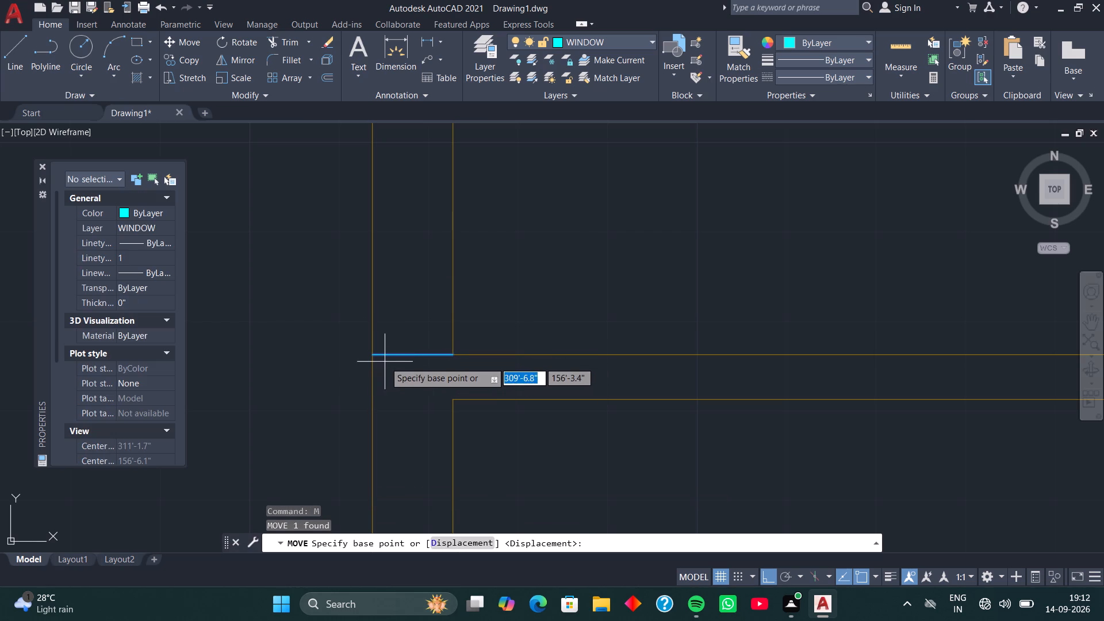
{"action": "left_click", "coordinate": [453, 355]}
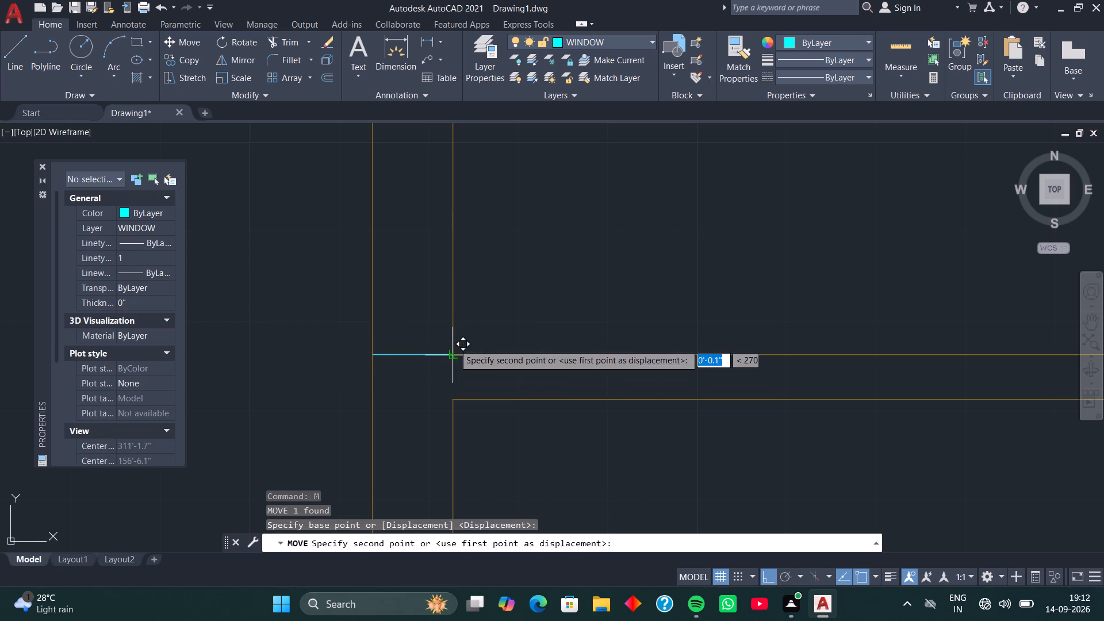
{"action": "scroll", "coordinate": [461, 265], "scroll_direction": "down", "scroll_amount": 1}
{"action": "middle_click_drag", "start_coordinate": [461, 265], "coordinate": [453, 392]}
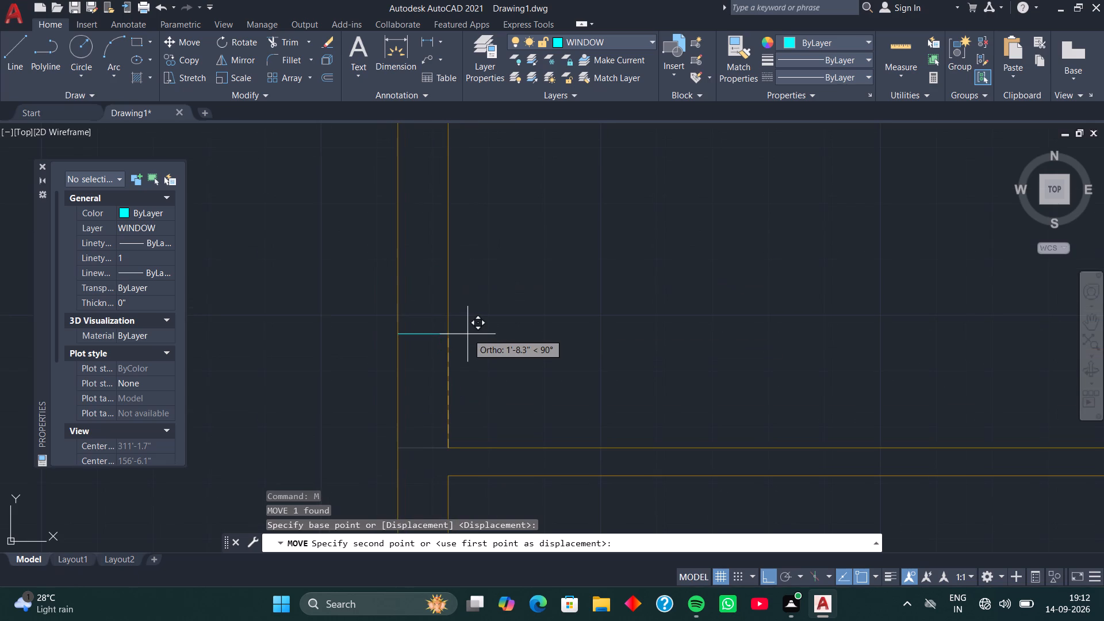
{"action": "type", "text": "3'6"}
{"action": "key", "text": "Return"}
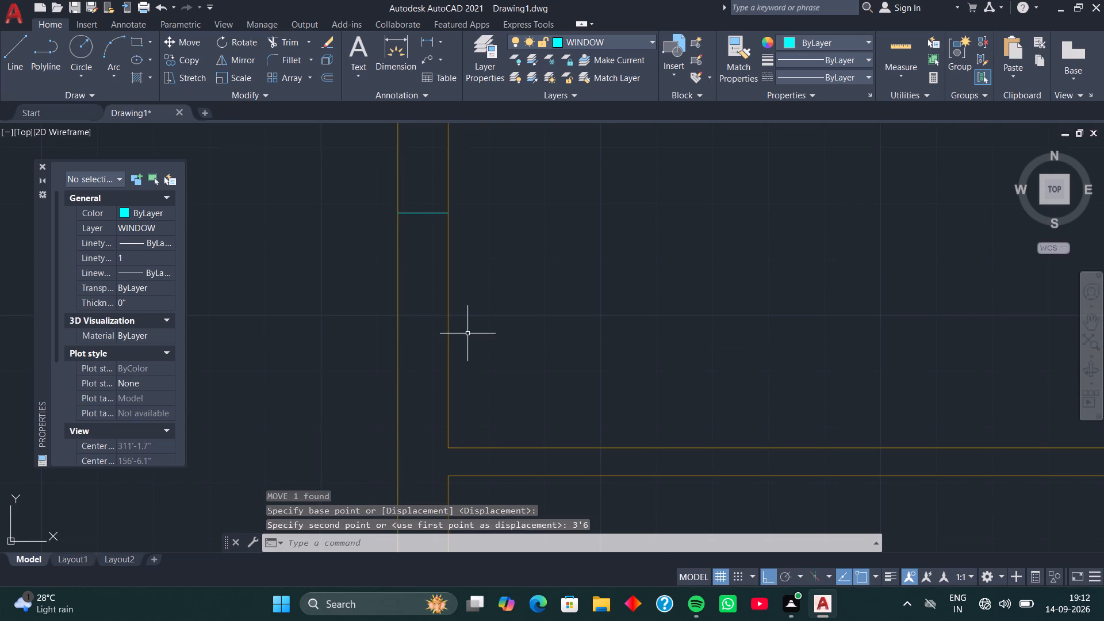
Copy the moved window line 4' straight up the wall to mark the window's other end.
{"action": "scroll", "coordinate": [467, 333], "scroll_direction": "down", "scroll_amount": 3}
{"action": "middle_click_drag", "start_coordinate": [485, 310], "coordinate": [478, 381]}
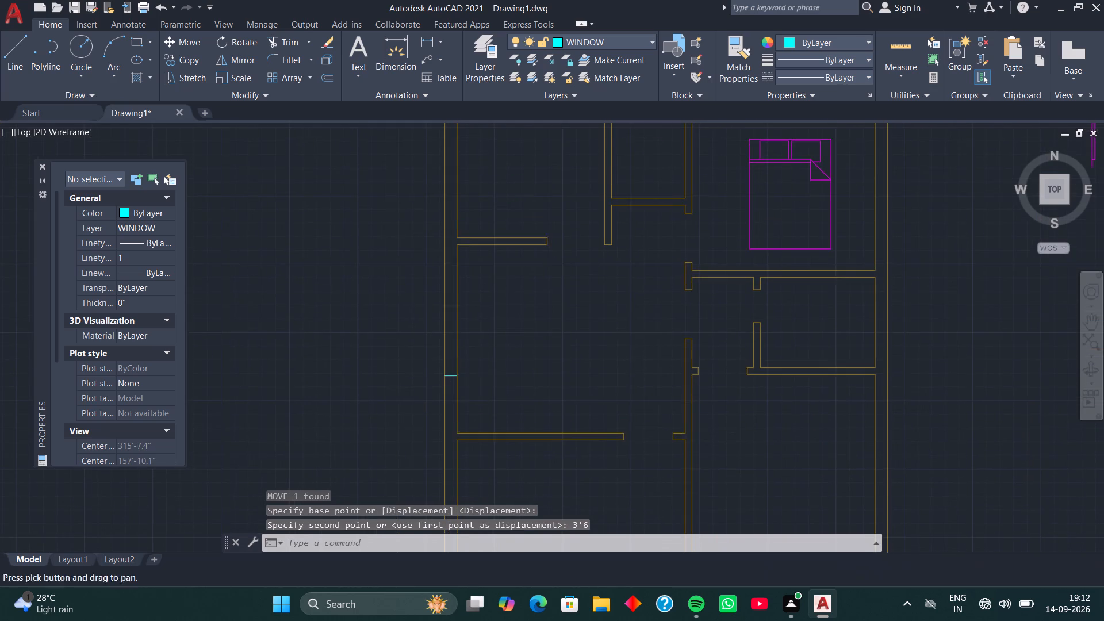
{"action": "scroll", "coordinate": [447, 370], "scroll_direction": "up", "scroll_amount": 2}
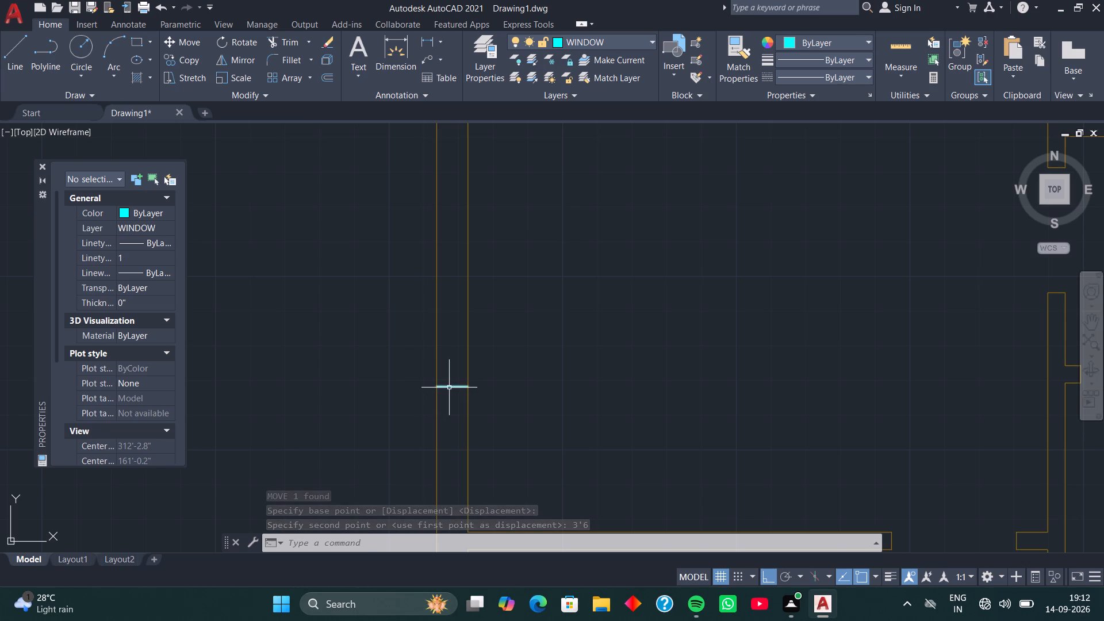
{"action": "left_click", "coordinate": [449, 388]}
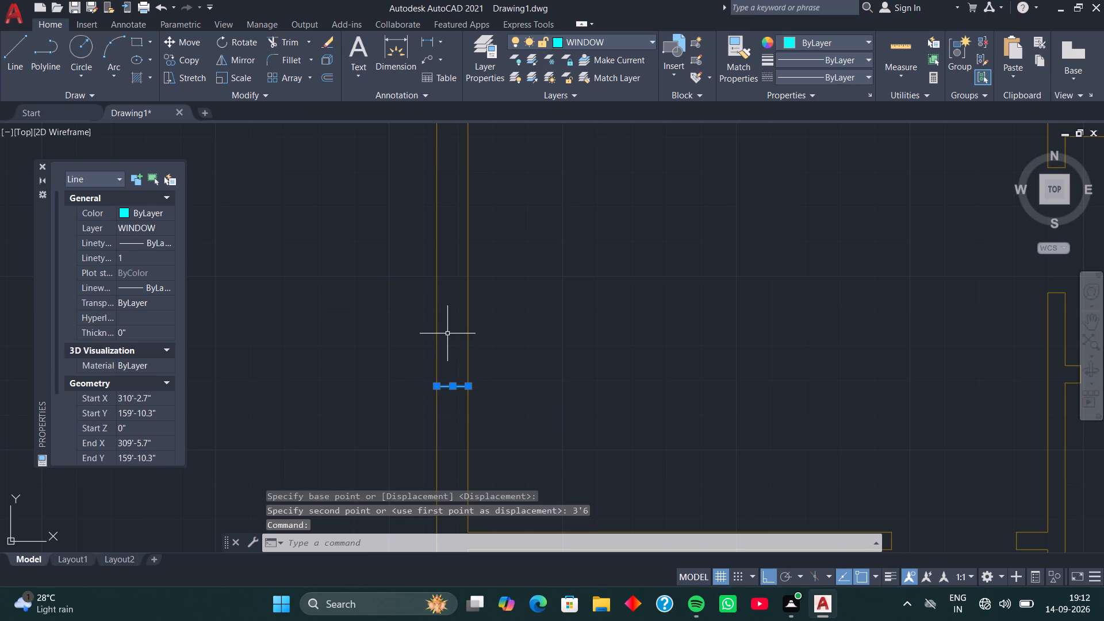
{"action": "key", "text": "c"}
{"action": "type", "text": "O"}
{"action": "key", "text": "space"}
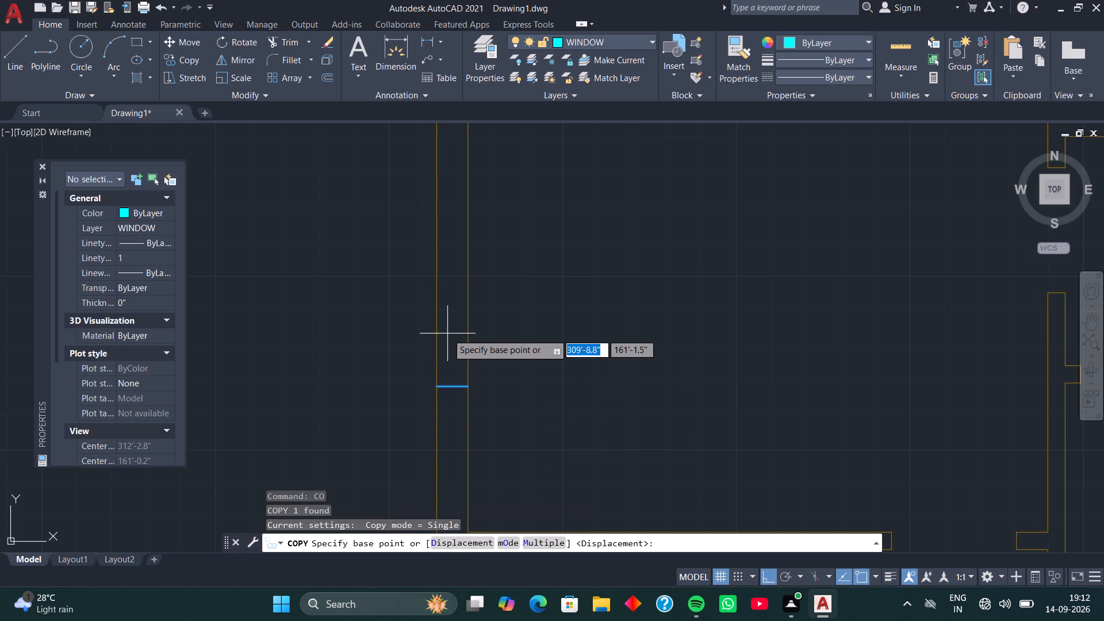
{"action": "left_click", "coordinate": [469, 386]}
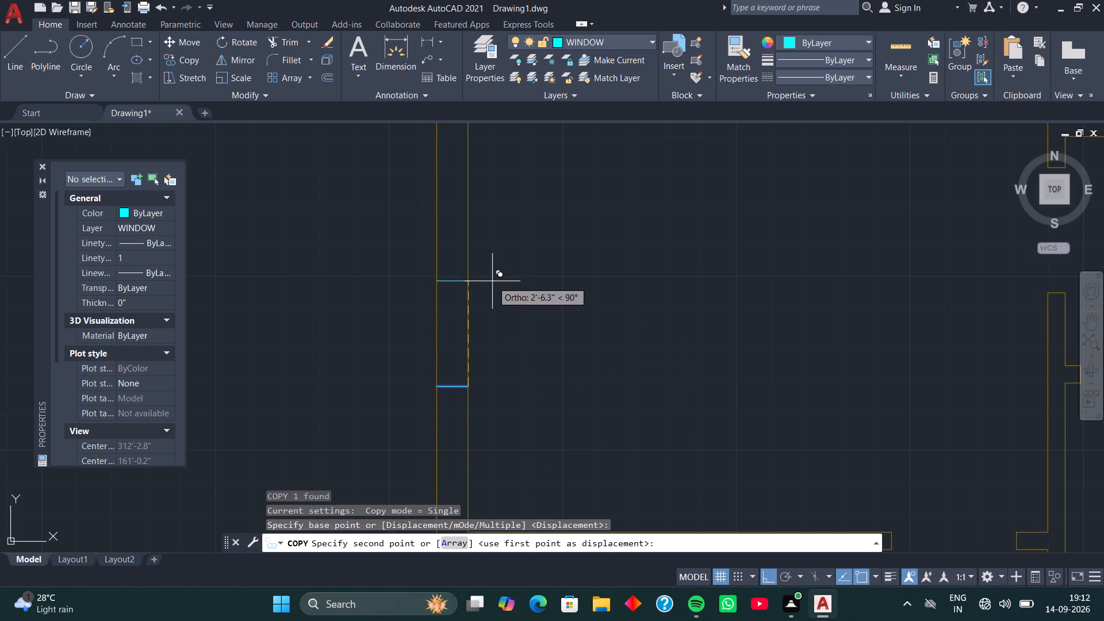
{"action": "type", "text": "4'"}
{"action": "key", "text": "Return"}
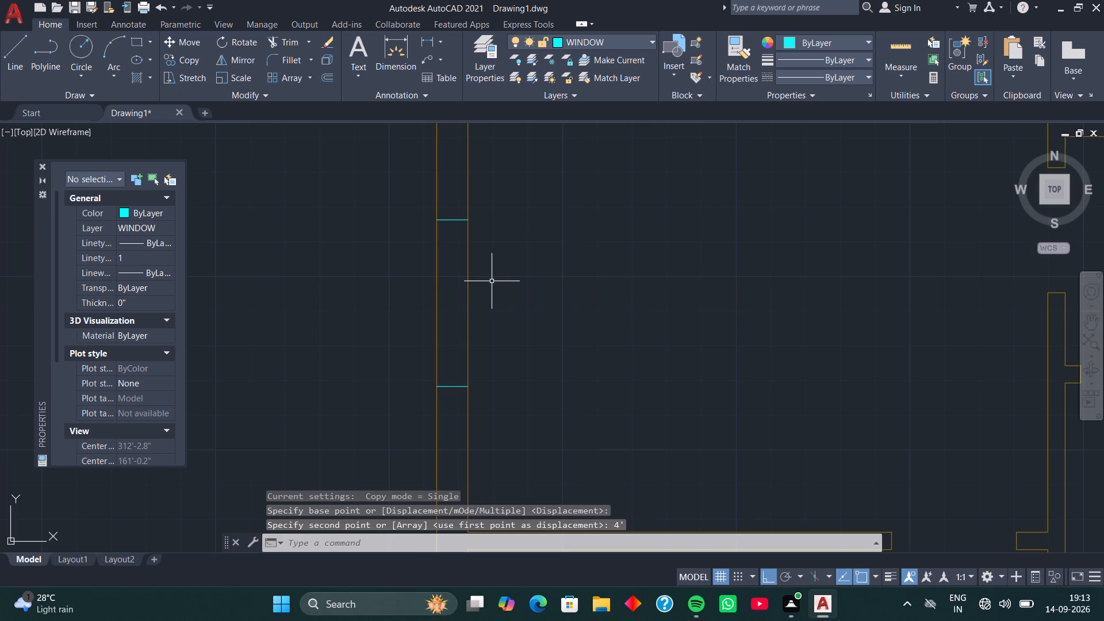
Set the current lineweight to 0.30 mm and turn on lineweight display.
{"action": "left_click", "coordinate": [869, 56]}
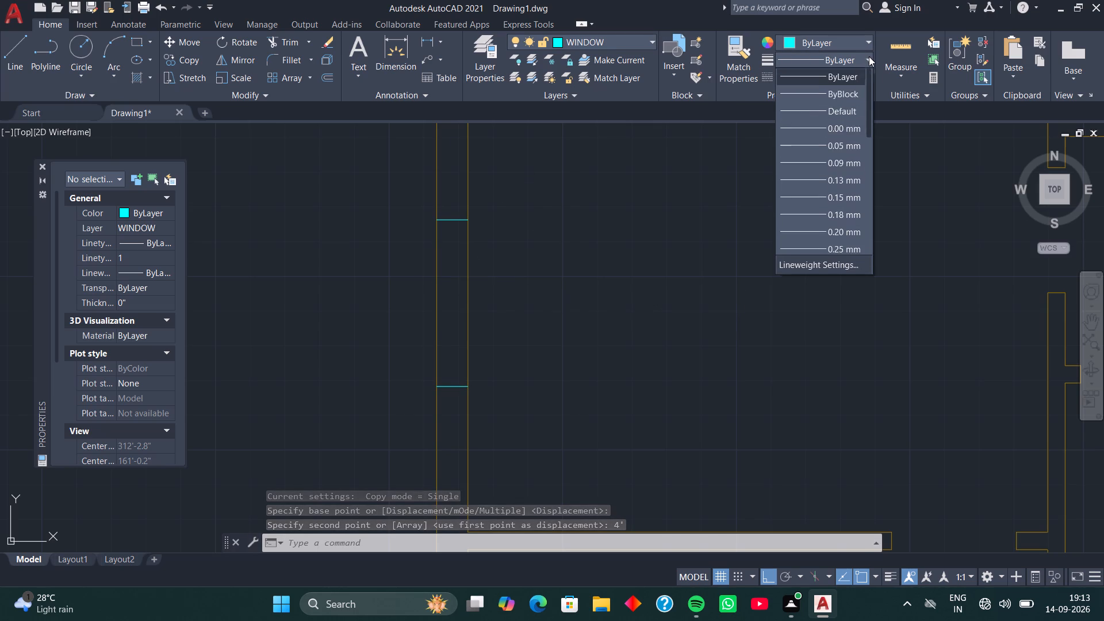
{"action": "scroll", "coordinate": [827, 130], "scroll_direction": "down", "scroll_amount": 2}
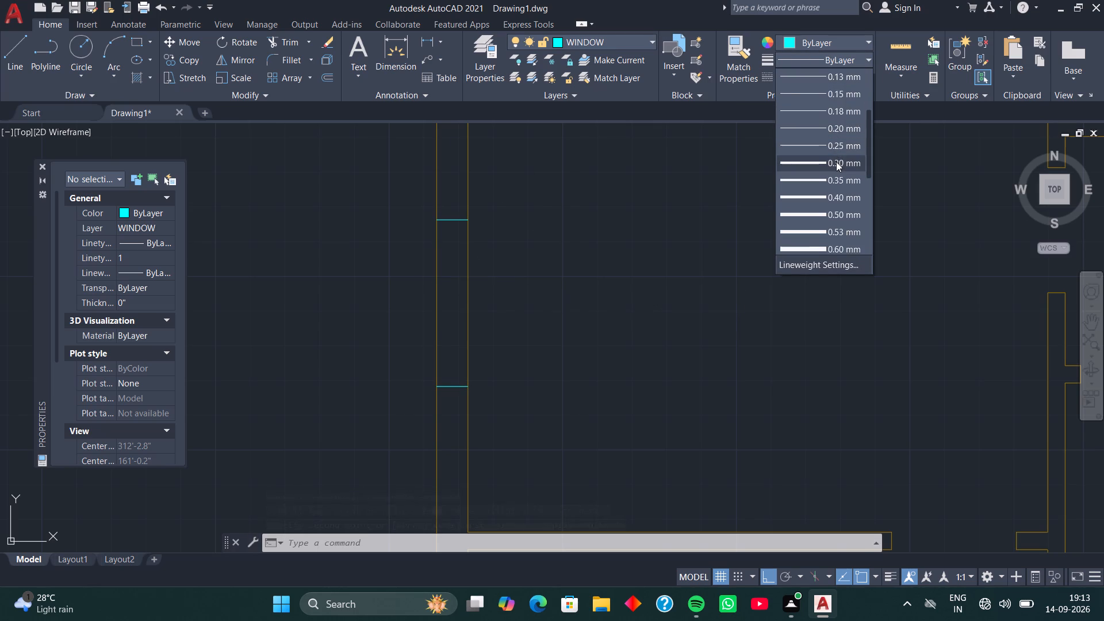
{"action": "left_click", "coordinate": [836, 162]}
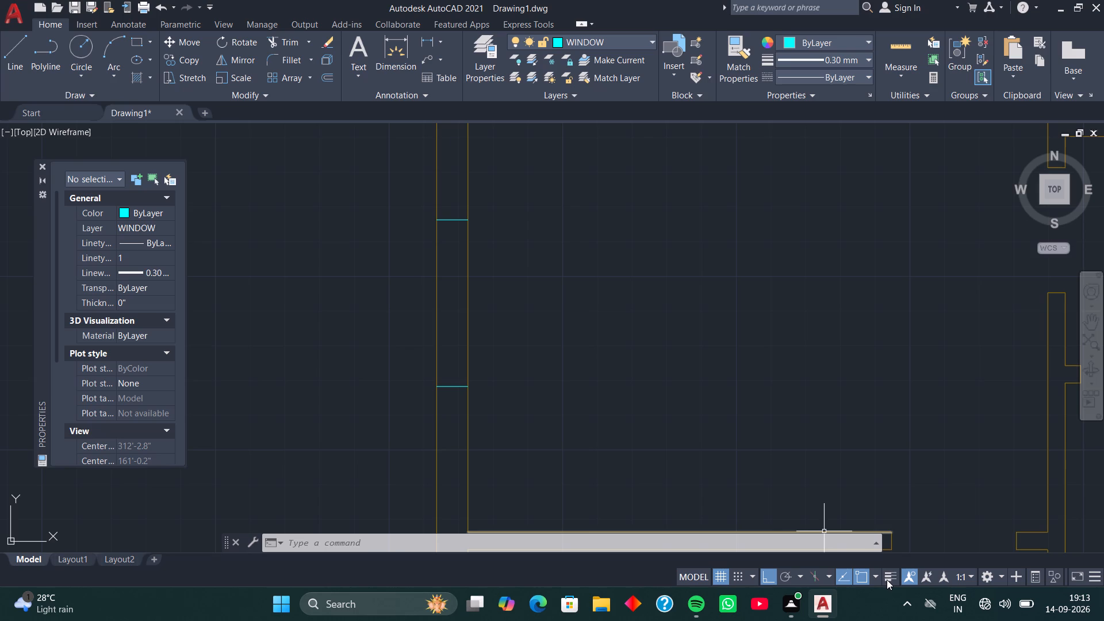
{"action": "left_click", "coordinate": [888, 580]}
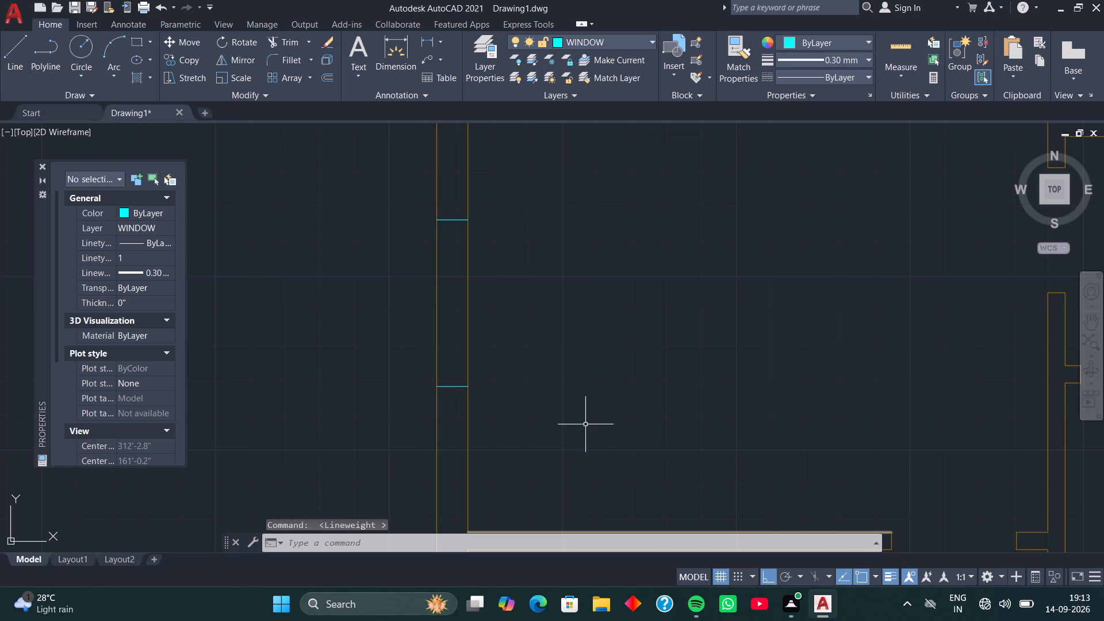
Draw a 4' vertical glazing line joining the midpoints of the two window end lines.
{"action": "key", "text": "space"}
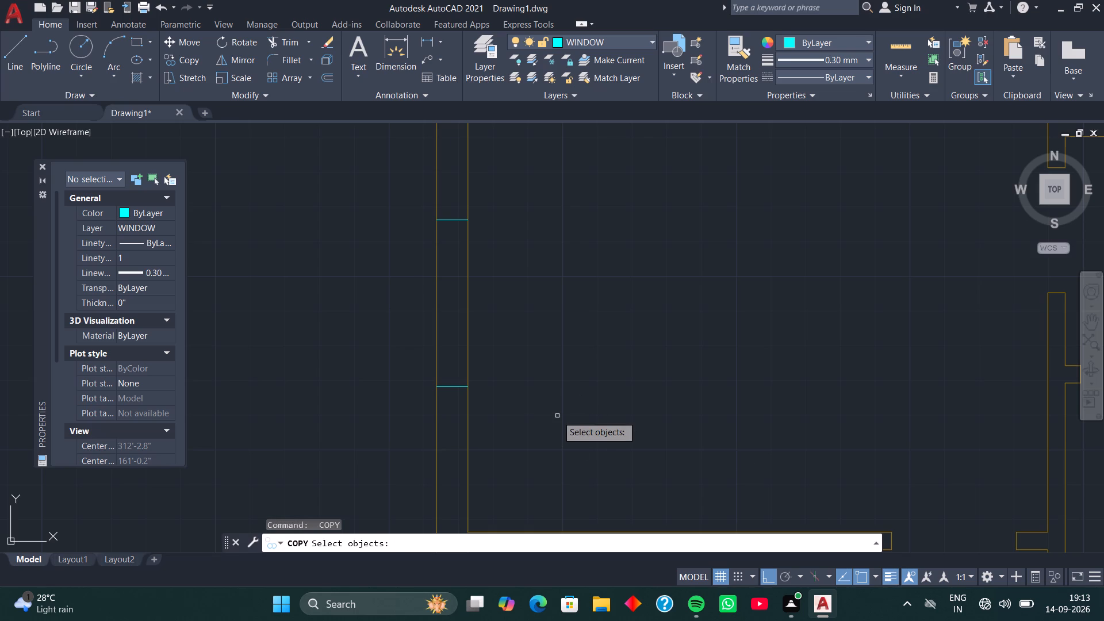
{"action": "key", "text": "space"}
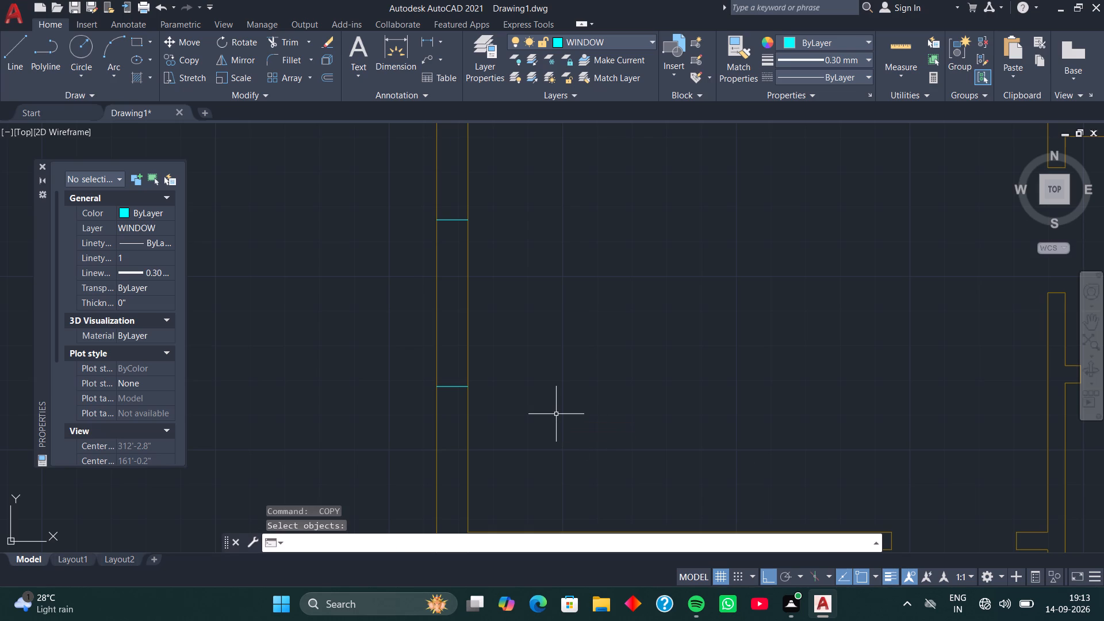
{"action": "type", "text": "L"}
{"action": "key", "text": "space"}
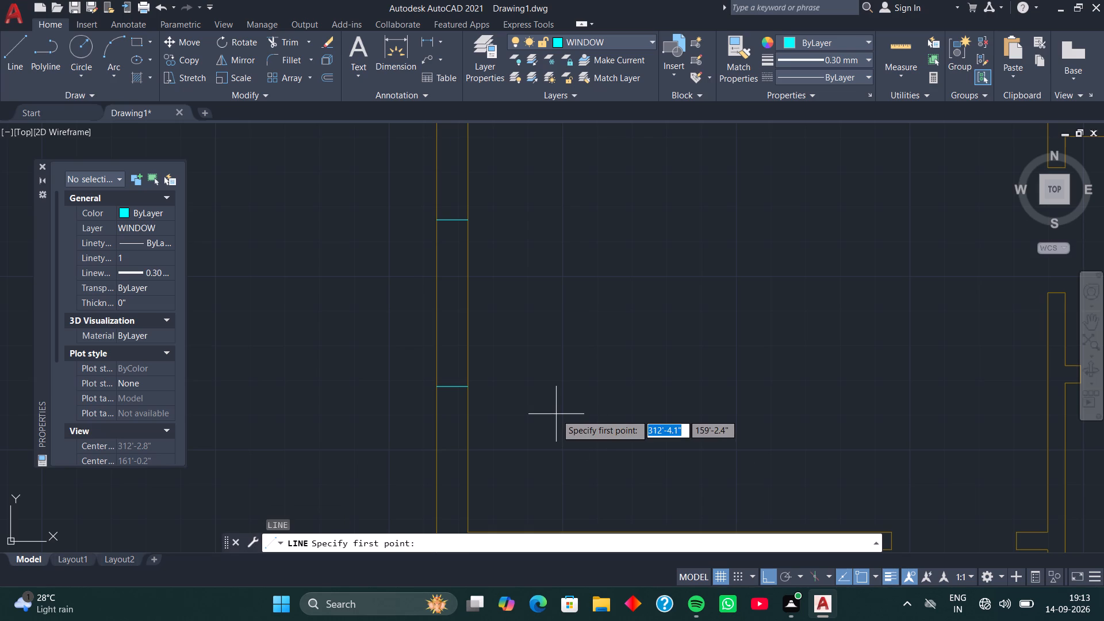
{"action": "left_click", "coordinate": [453, 220]}
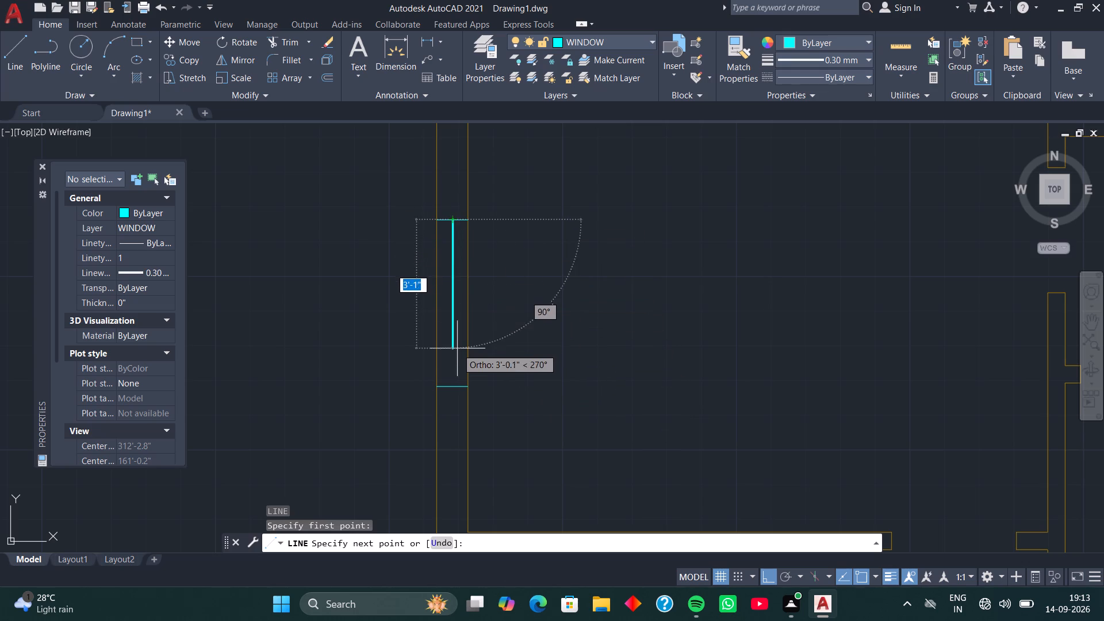
{"action": "left_click", "coordinate": [451, 384]}
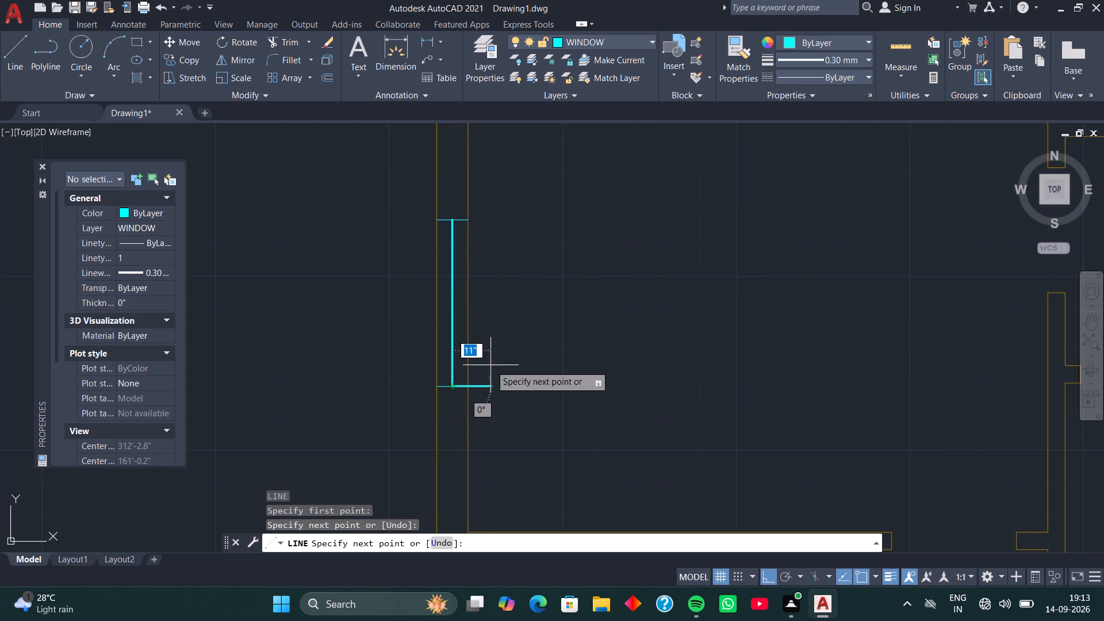
{"action": "key", "text": "space"}
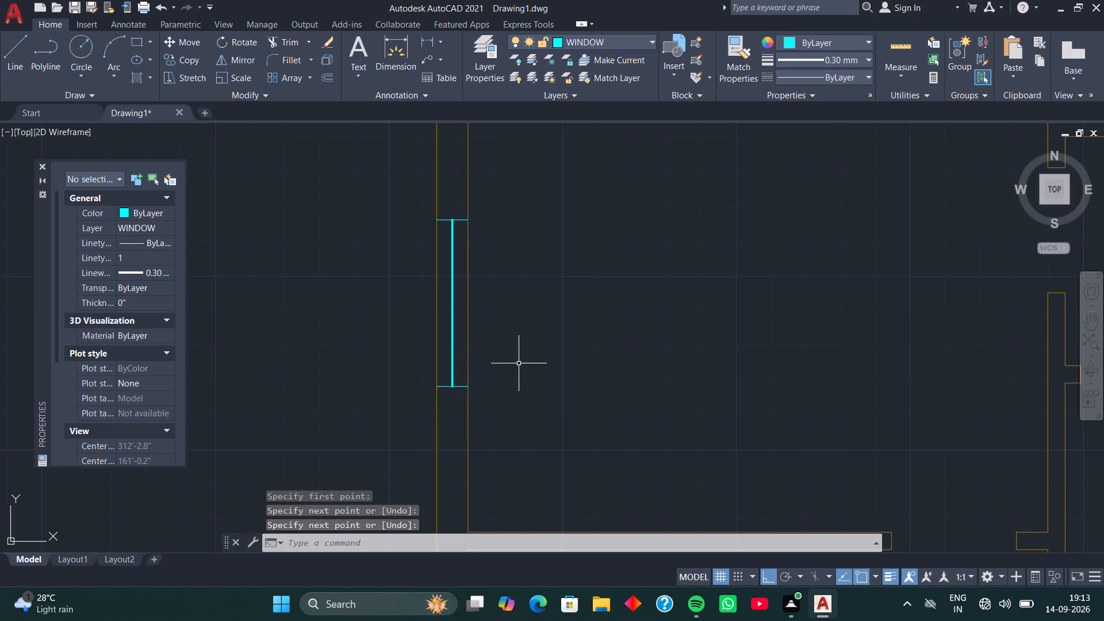
Draw a 9" line across the left outer wall, level with the upper face of the partition above the finished window.
{"action": "scroll", "coordinate": [519, 363], "scroll_direction": "down", "scroll_amount": 2}
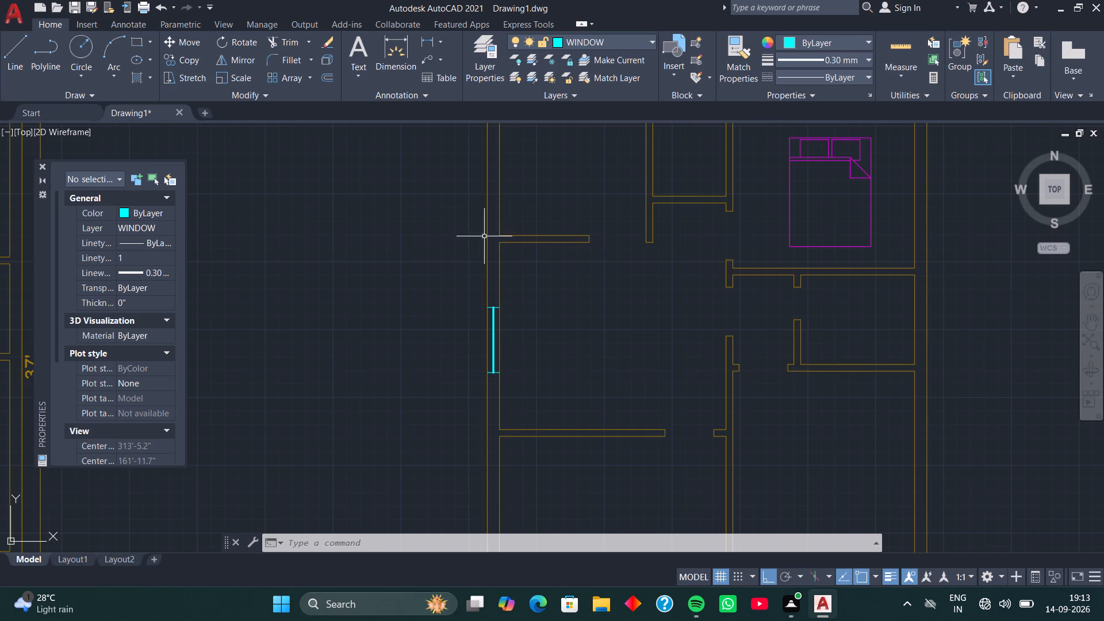
{"action": "scroll", "coordinate": [489, 247], "scroll_direction": "up", "scroll_amount": 3}
{"action": "middle_click_drag", "start_coordinate": [500, 222], "coordinate": [508, 316]}
{"action": "middle_click_drag", "start_coordinate": [500, 308], "coordinate": [497, 347]}
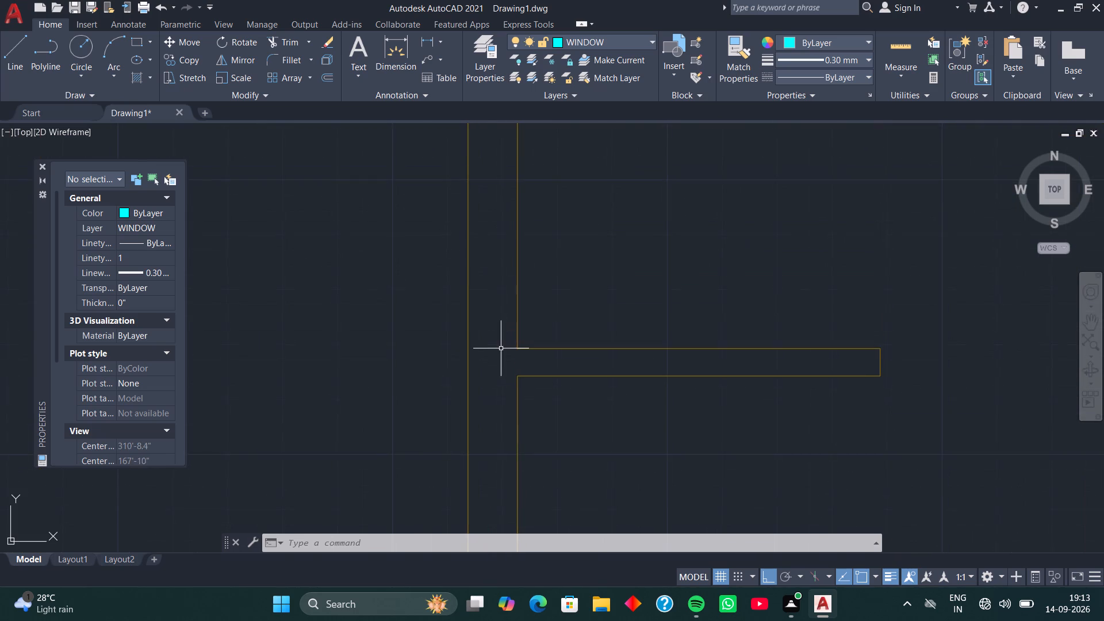
{"action": "scroll", "coordinate": [503, 348], "scroll_direction": "up", "scroll_amount": 1}
{"action": "middle_click_drag", "start_coordinate": [505, 354], "coordinate": [499, 384]}
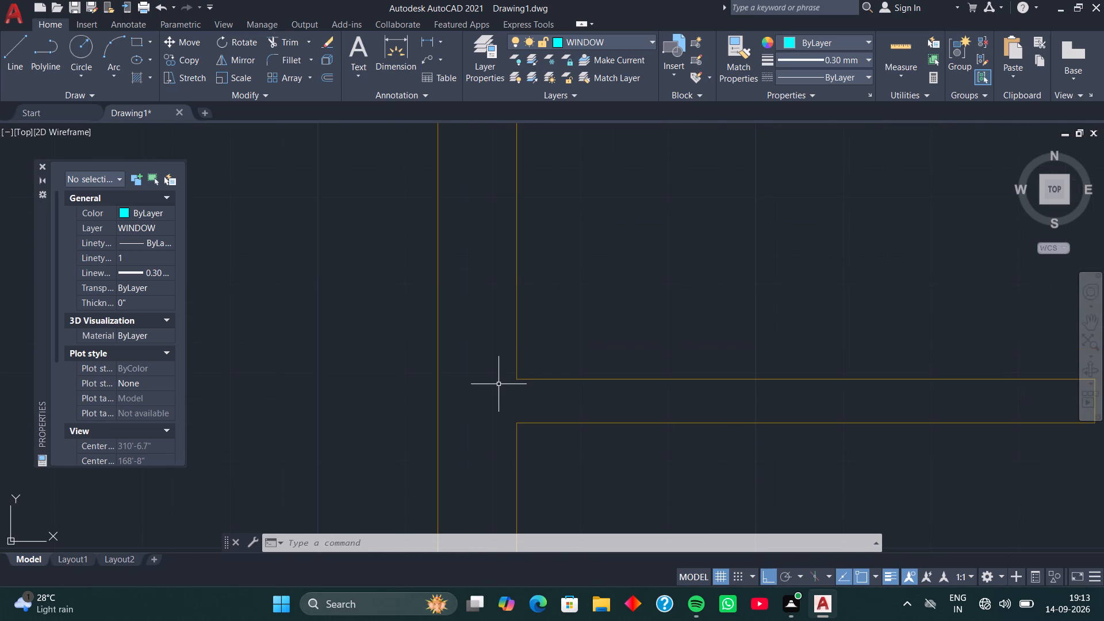
{"action": "type", "text": "L"}
{"action": "key", "text": "space"}
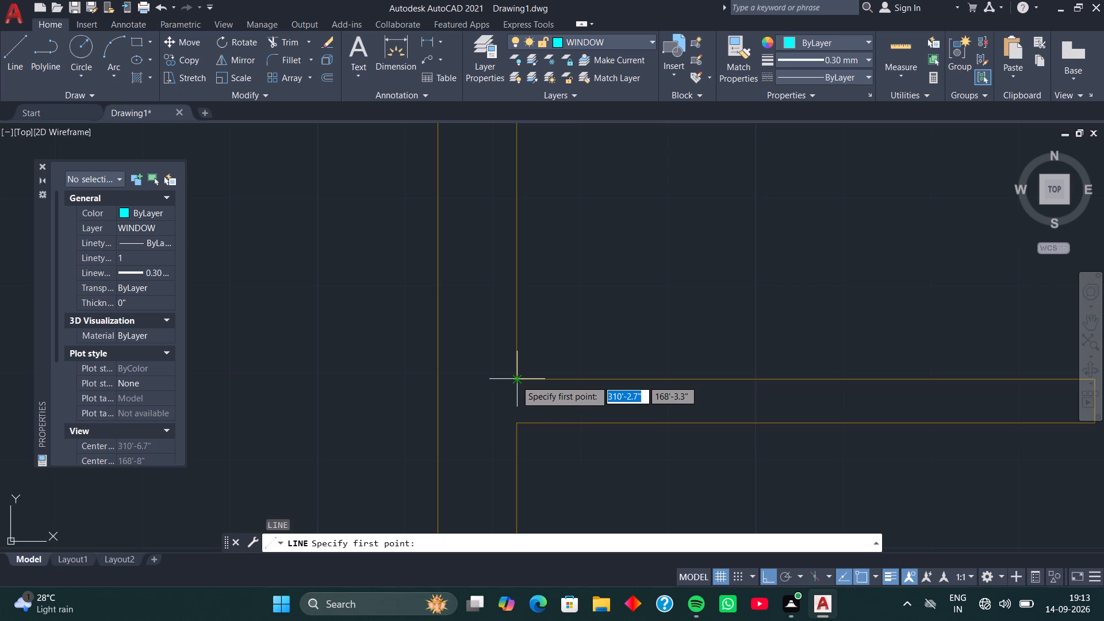
{"action": "left_click", "coordinate": [516, 380]}
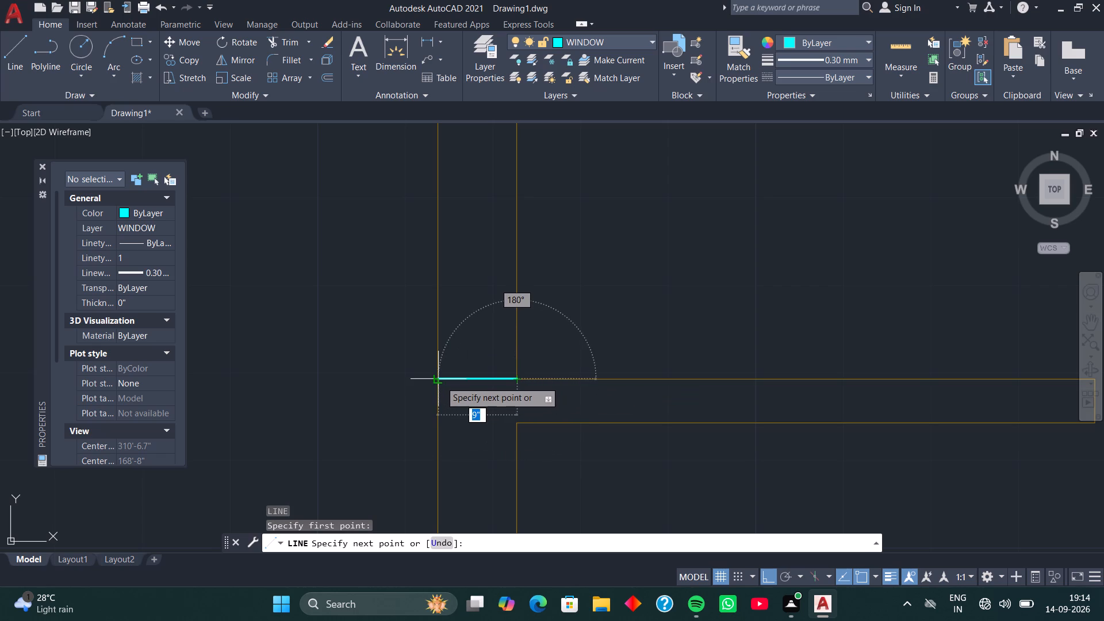
{"action": "left_click", "coordinate": [440, 381]}
{"action": "key", "text": "space"}
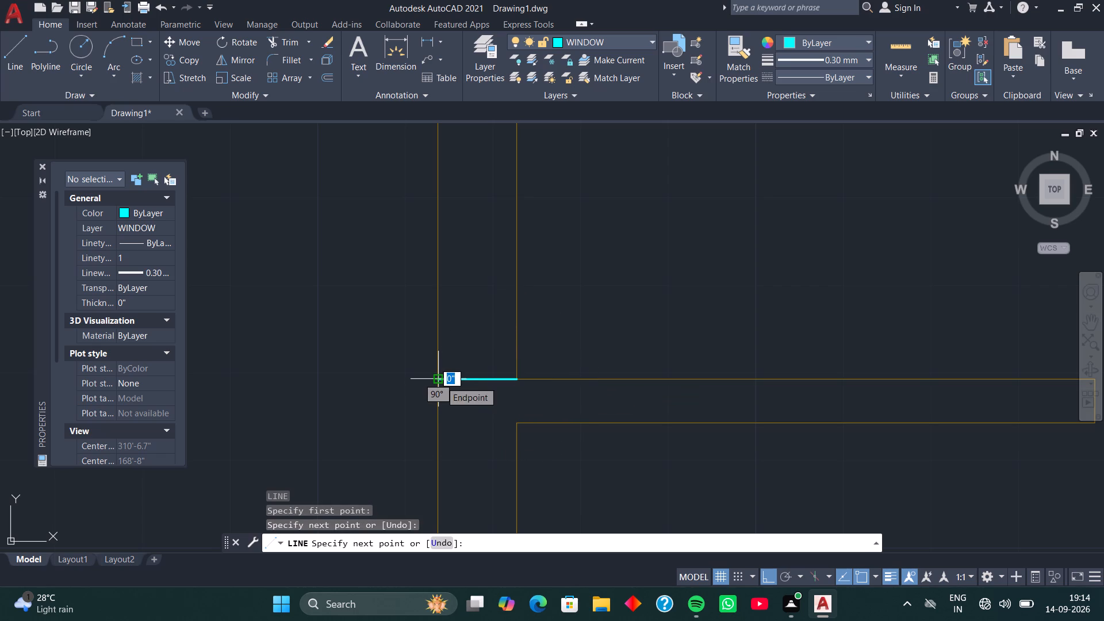
Move the new 9" line 2' straight up along the left outer wall.
{"action": "left_click", "coordinate": [465, 378]}
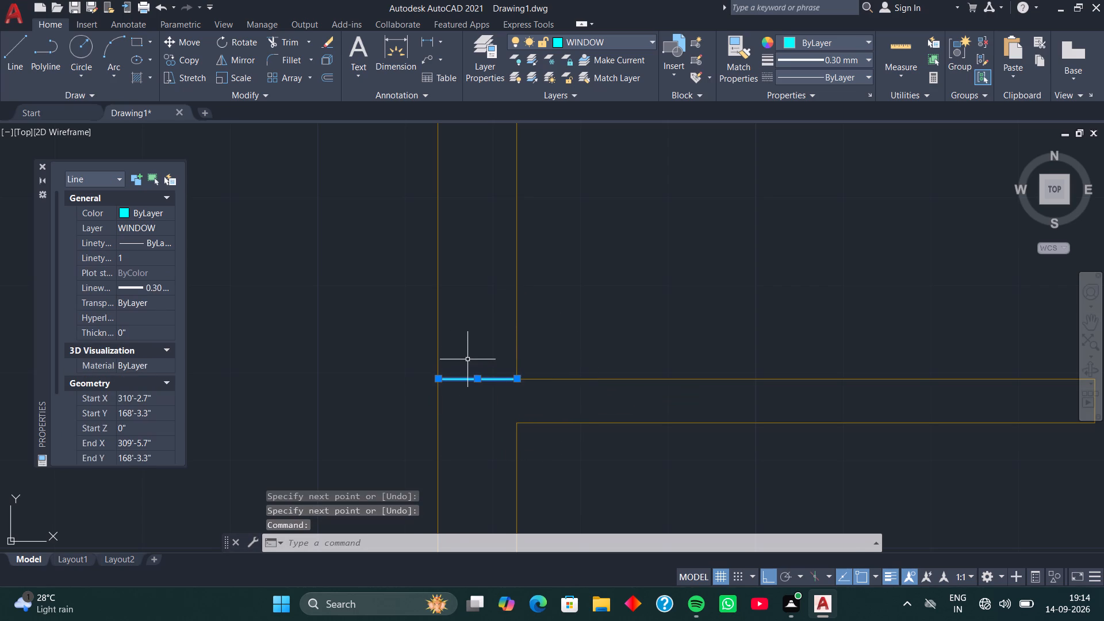
{"action": "type", "text": "M"}
{"action": "key", "text": "space"}
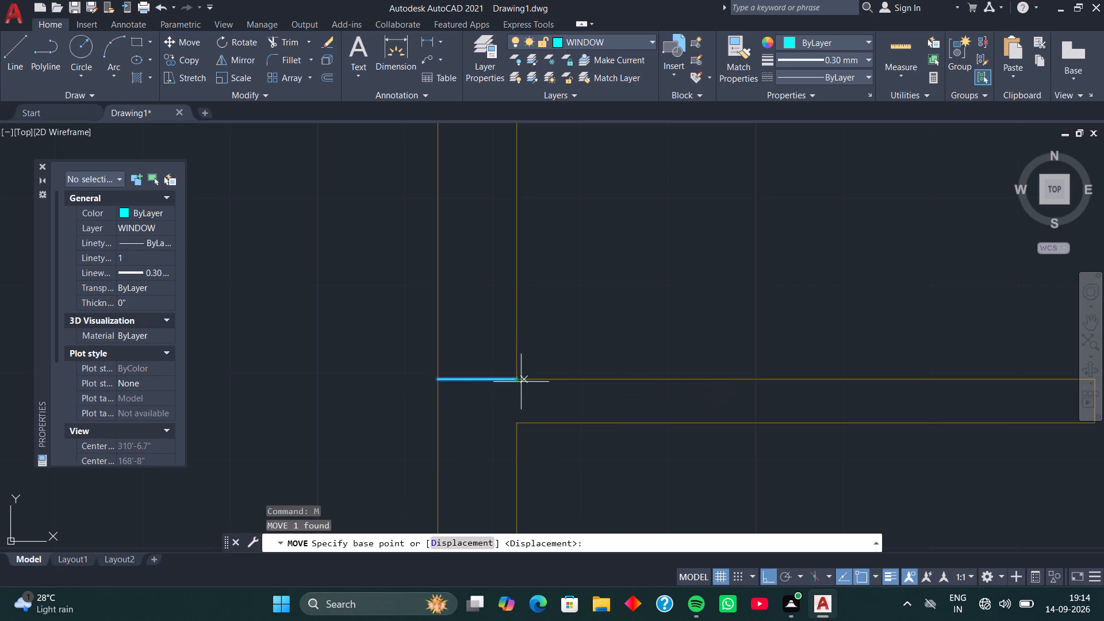
{"action": "left_click", "coordinate": [515, 381]}
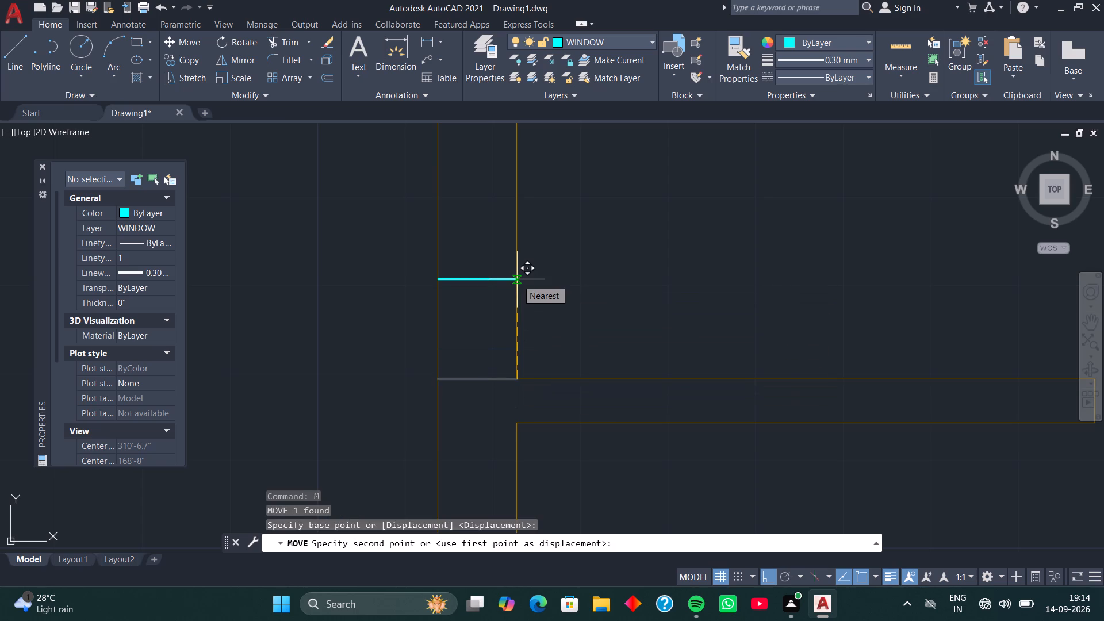
{"action": "key", "text": "2"}
{"action": "key", "text": "apostrophe"}
{"action": "key", "text": "Return"}
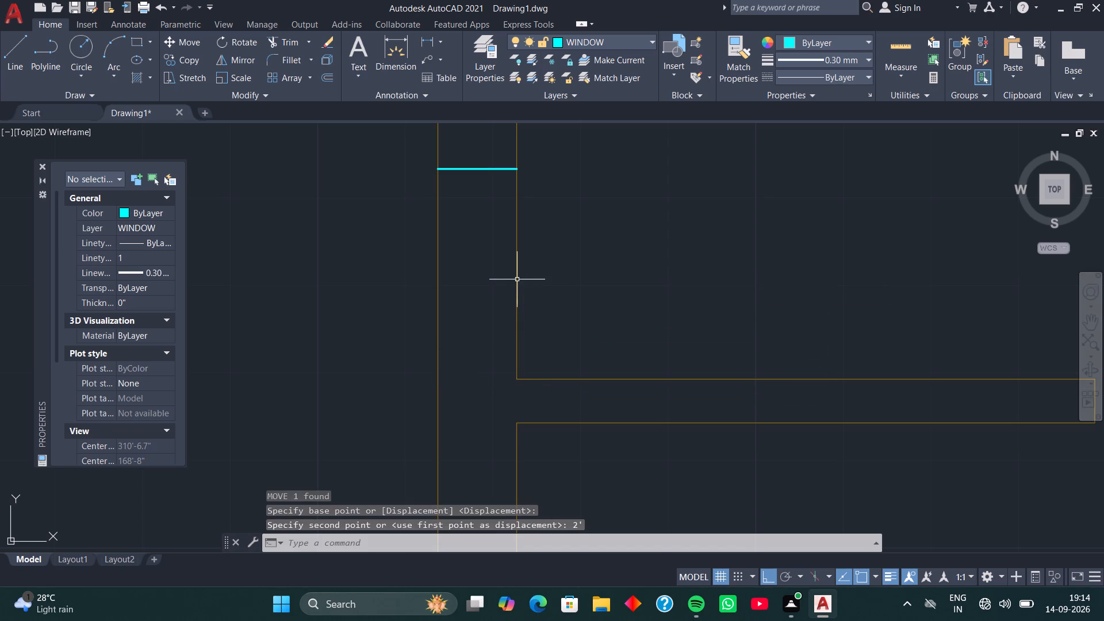
Change the moved 9" line's lineweight to ByLayer.
{"action": "scroll", "coordinate": [513, 279], "scroll_direction": "down", "scroll_amount": 3}
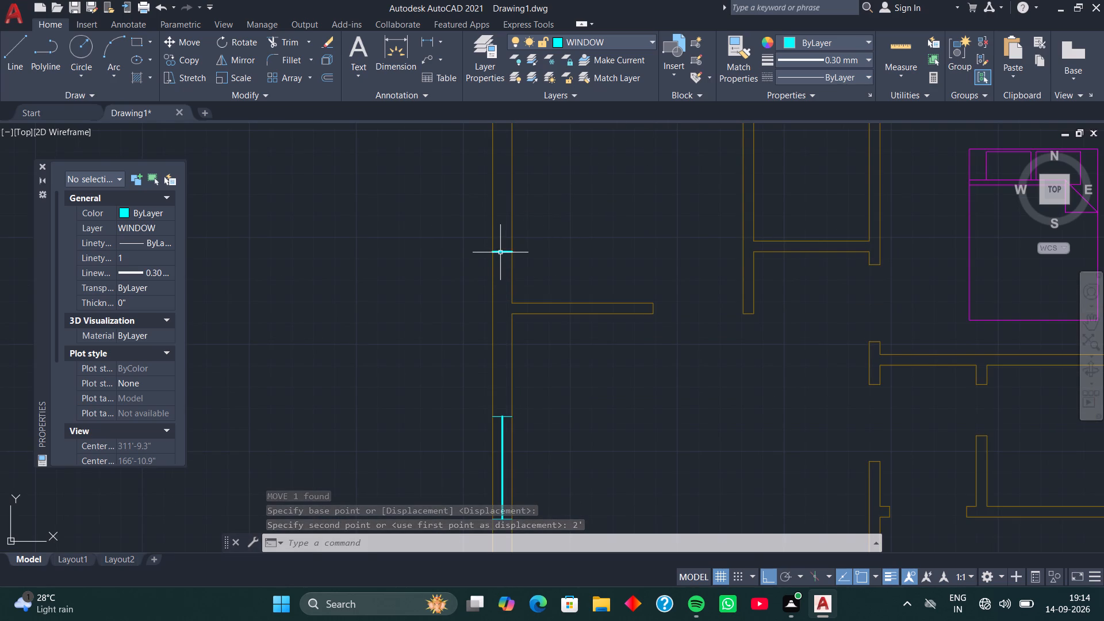
{"action": "left_click", "coordinate": [501, 252]}
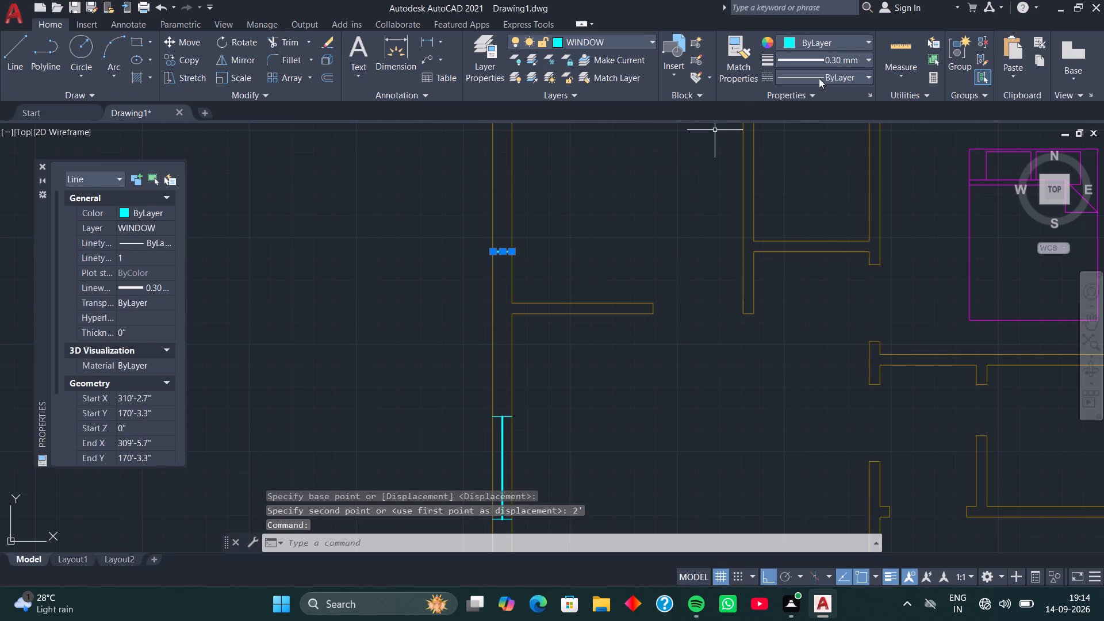
{"action": "left_click", "coordinate": [868, 56]}
{"action": "scroll", "coordinate": [827, 92], "scroll_direction": "up", "scroll_amount": 5}
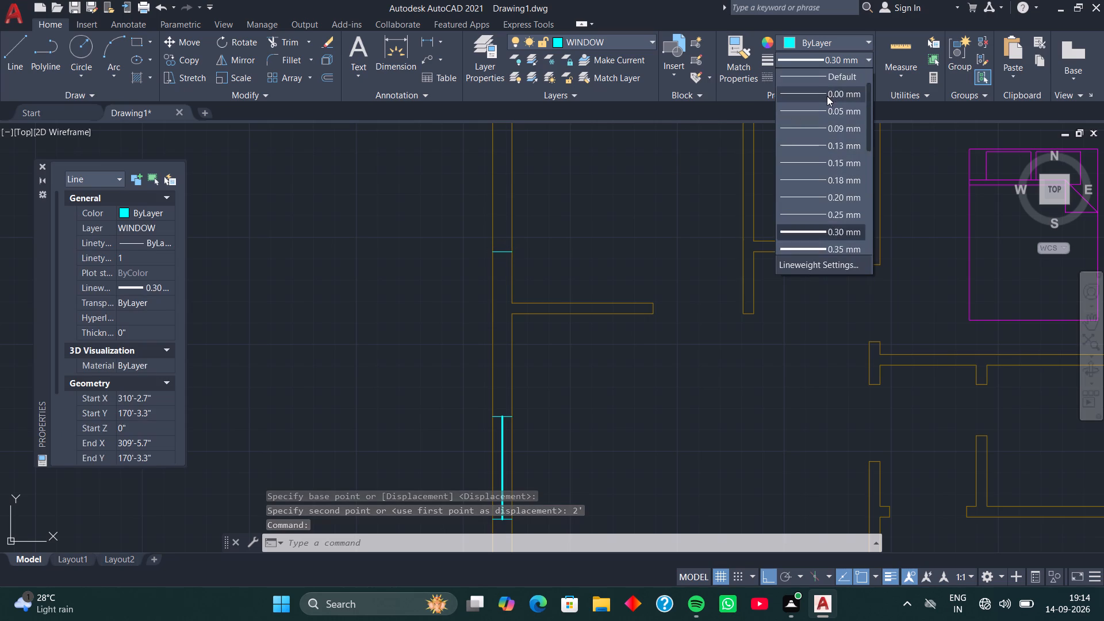
{"action": "scroll", "coordinate": [827, 96], "scroll_direction": "up", "scroll_amount": 8}
{"action": "left_click", "coordinate": [816, 82]}
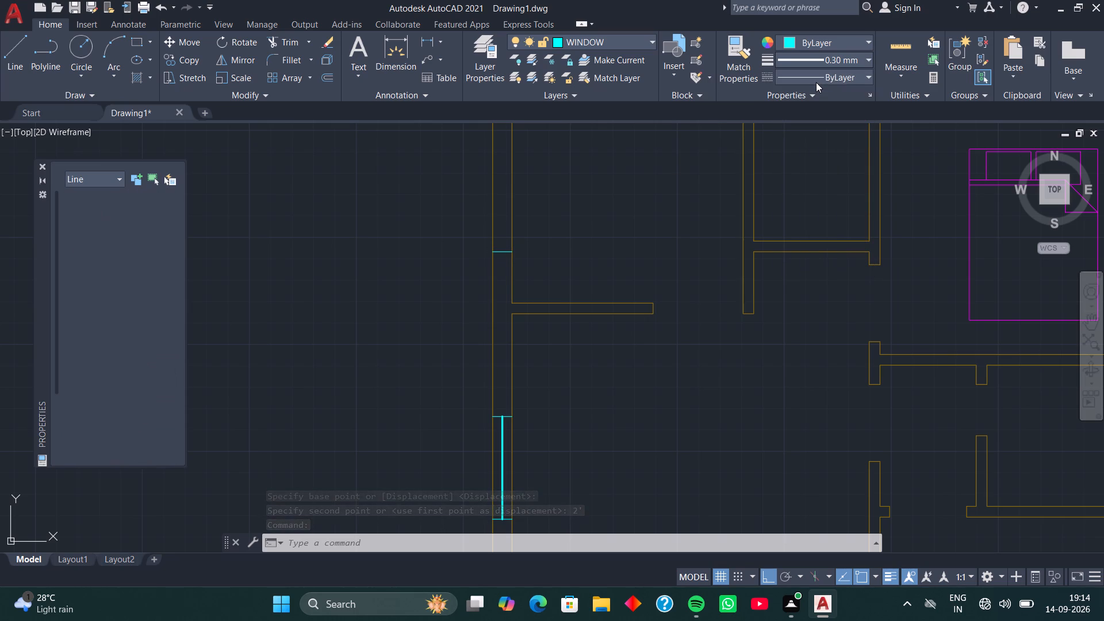
Set the current lineweight for new objects to ByLayer.
{"action": "key", "text": "Escape"}
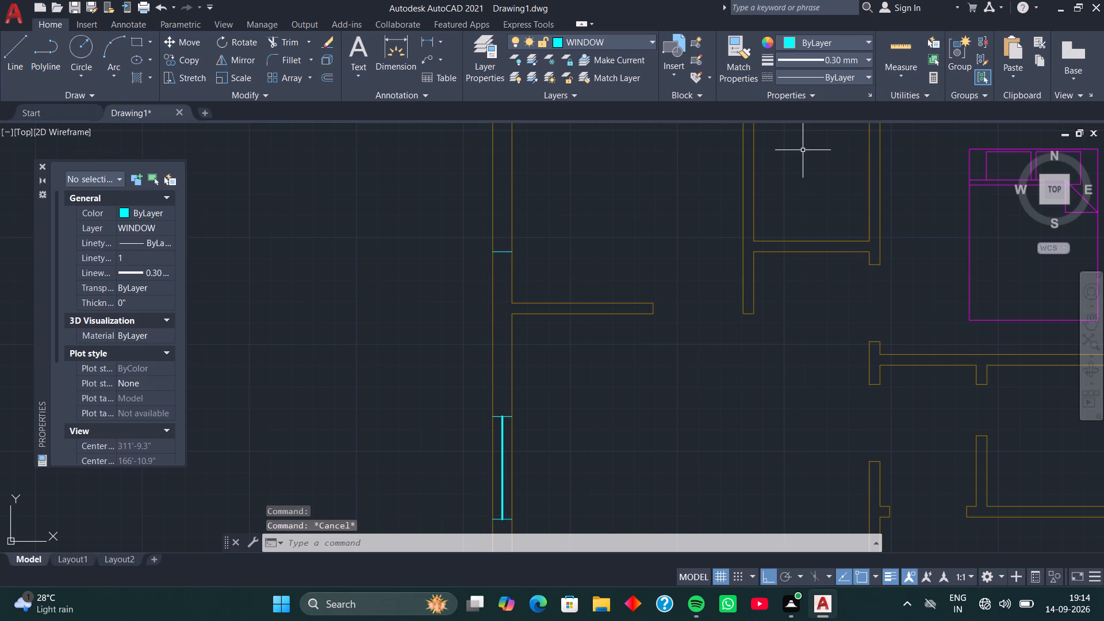
{"action": "left_click", "coordinate": [862, 56]}
{"action": "scroll", "coordinate": [833, 137], "scroll_direction": "up", "scroll_amount": 1}
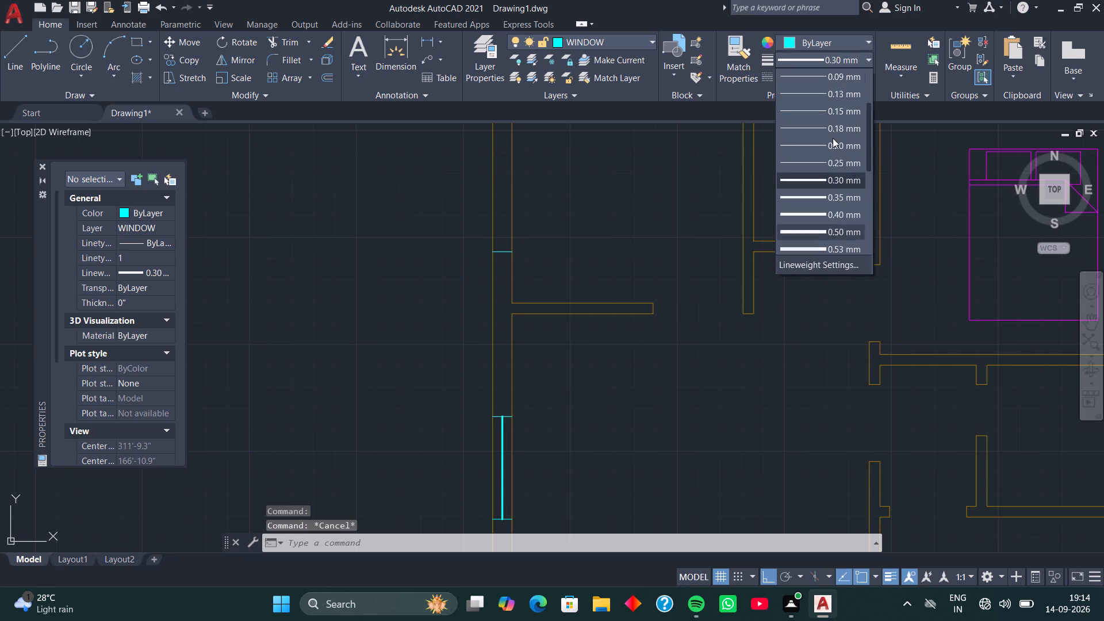
{"action": "scroll", "coordinate": [833, 138], "scroll_direction": "up", "scroll_amount": 10}
{"action": "left_click", "coordinate": [818, 78]}
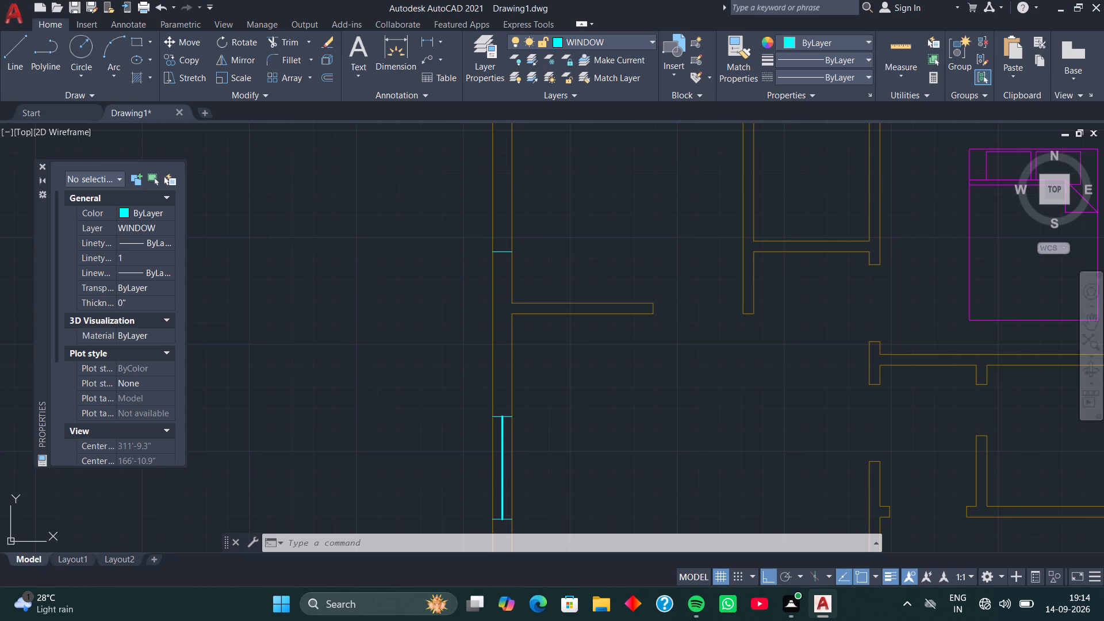
Copy the thin 9" line above the partition 4' straight up along the left outer wall.
{"action": "left_click", "coordinate": [504, 251]}
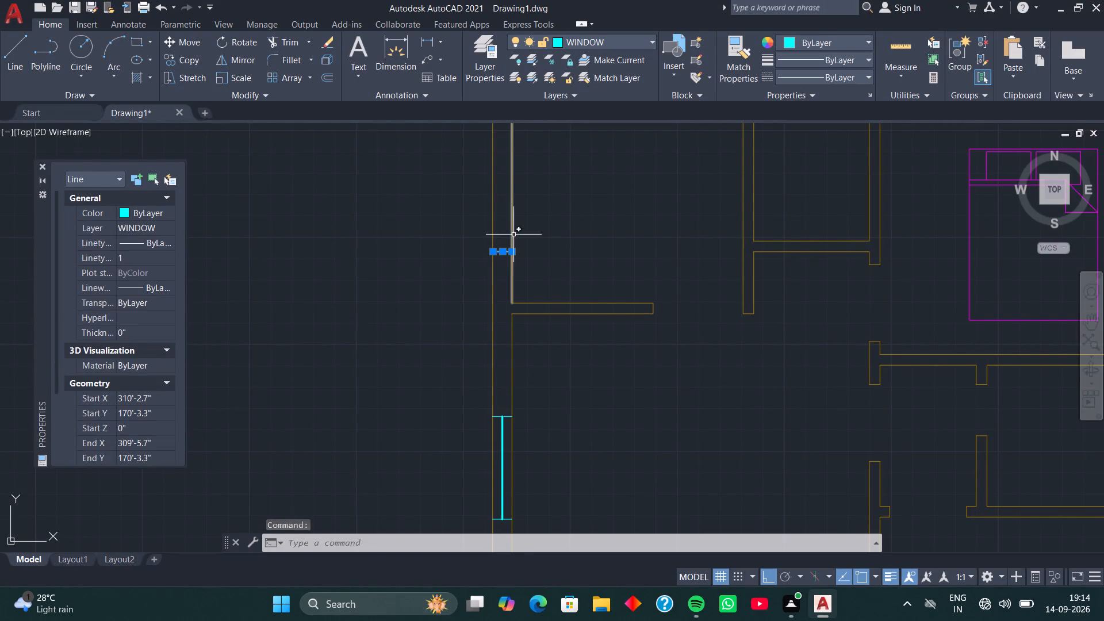
{"action": "type", "text": "CO"}
{"action": "key", "text": "space"}
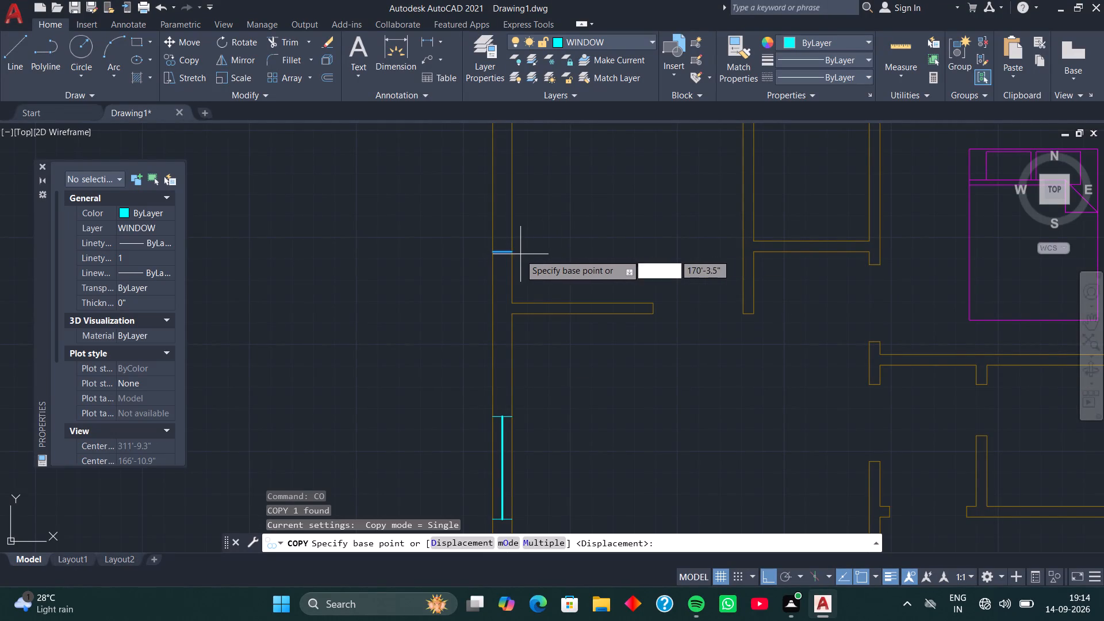
{"action": "left_click", "coordinate": [512, 253]}
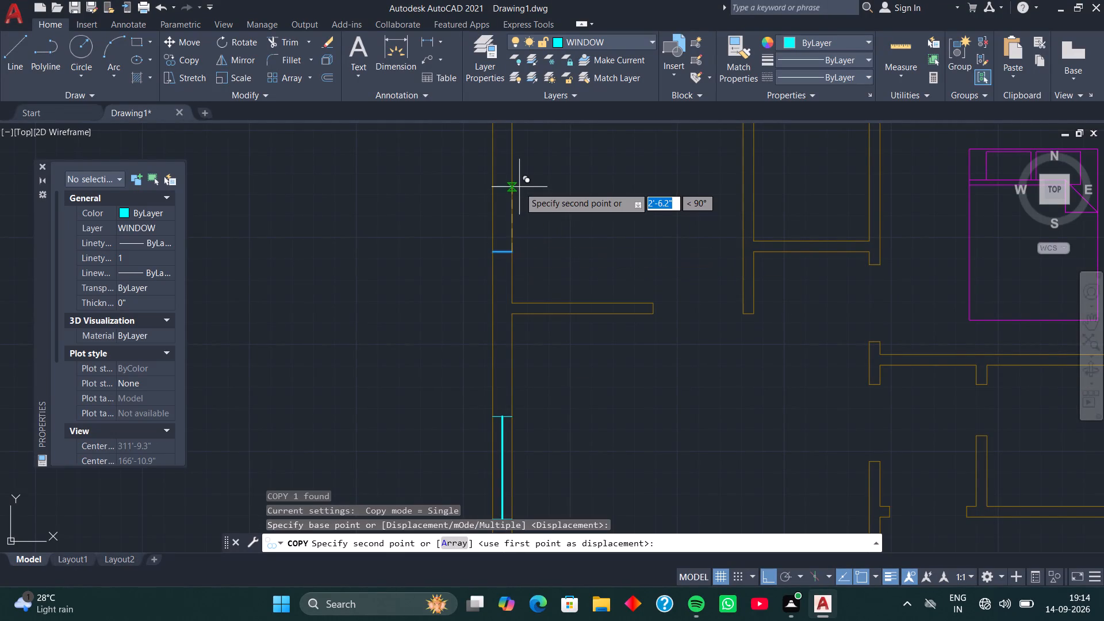
{"action": "scroll", "coordinate": [519, 187], "scroll_direction": "down", "scroll_amount": 2}
{"action": "middle_click_drag", "start_coordinate": [519, 187], "coordinate": [521, 252]}
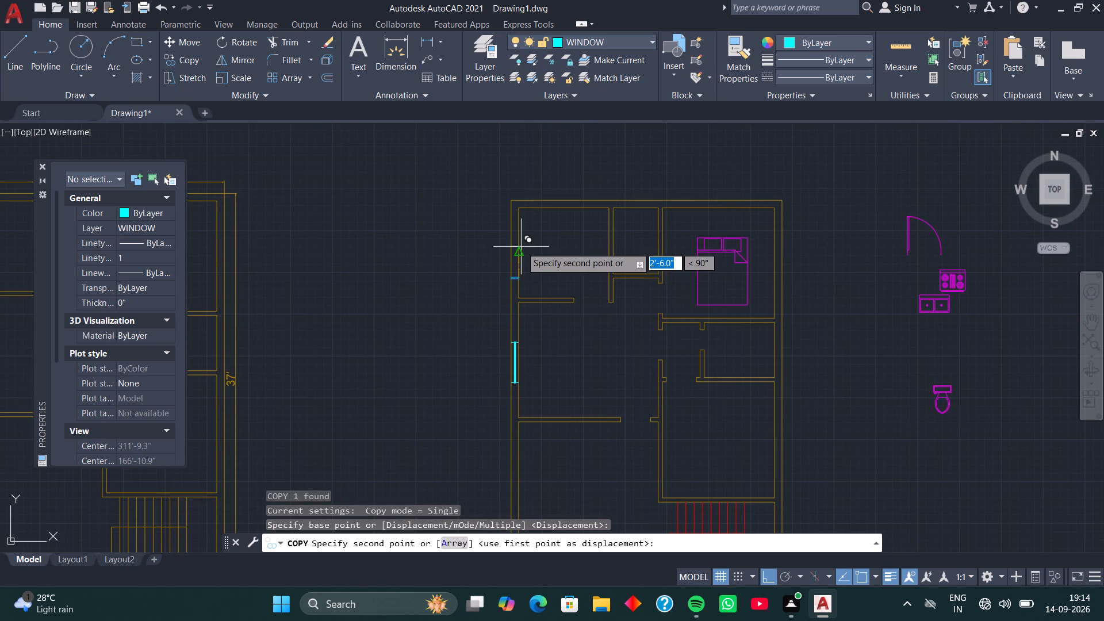
{"action": "key", "text": "4"}
{"action": "key", "text": "apostrophe"}
{"action": "key", "text": "Return"}
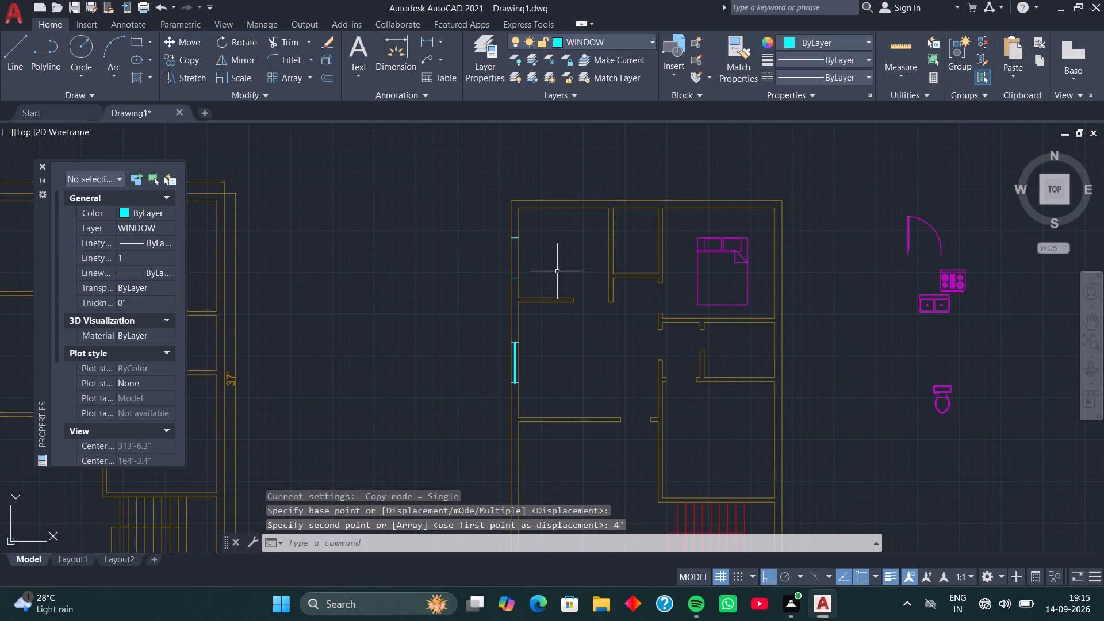
Draw a 9" vertical line across the top outer wall from the upper-left inner corner of the small middle room.
{"action": "middle_click_drag", "start_coordinate": [595, 235], "coordinate": [547, 305]}
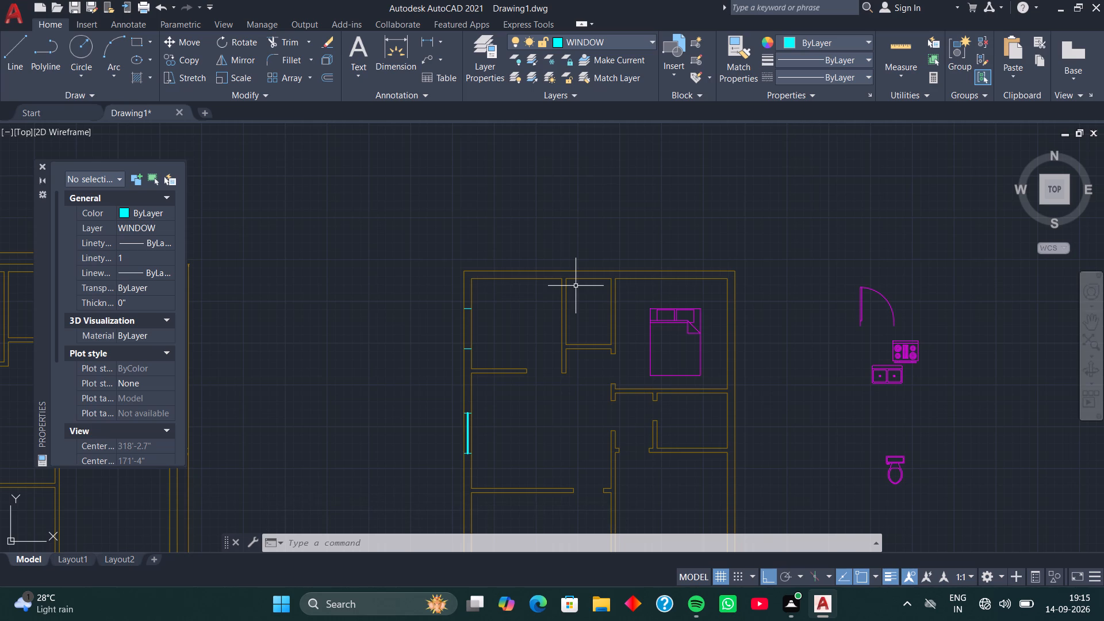
{"action": "scroll", "coordinate": [576, 285], "scroll_direction": "up", "scroll_amount": 4}
{"action": "middle_click_drag", "start_coordinate": [569, 275], "coordinate": [569, 275]}
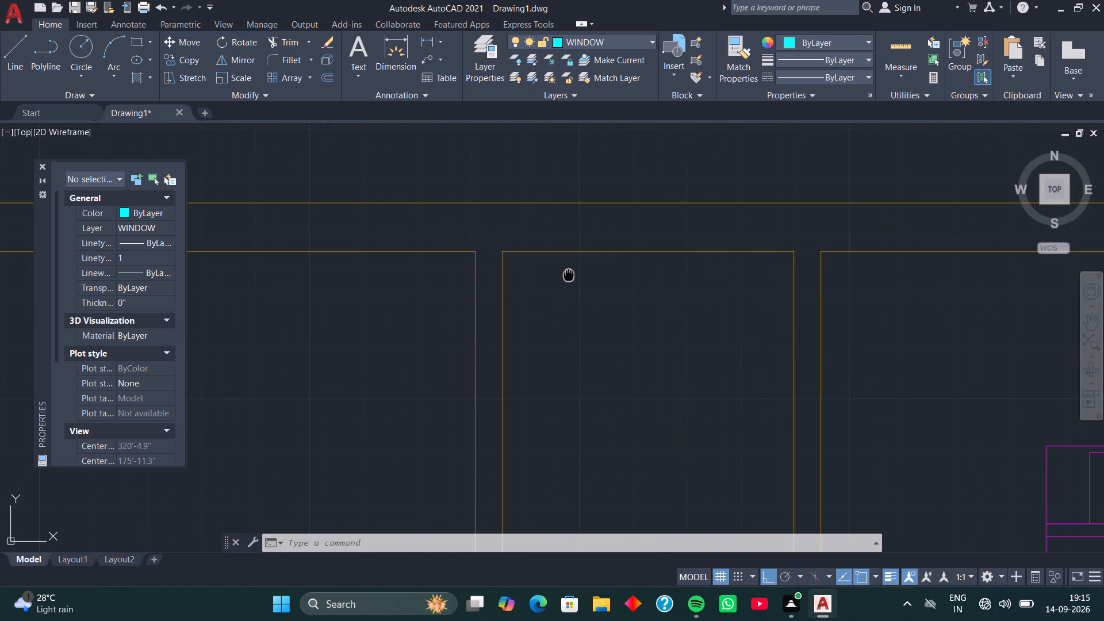
{"action": "middle_click_drag", "start_coordinate": [569, 275], "coordinate": [541, 370]}
{"action": "key", "text": "l"}
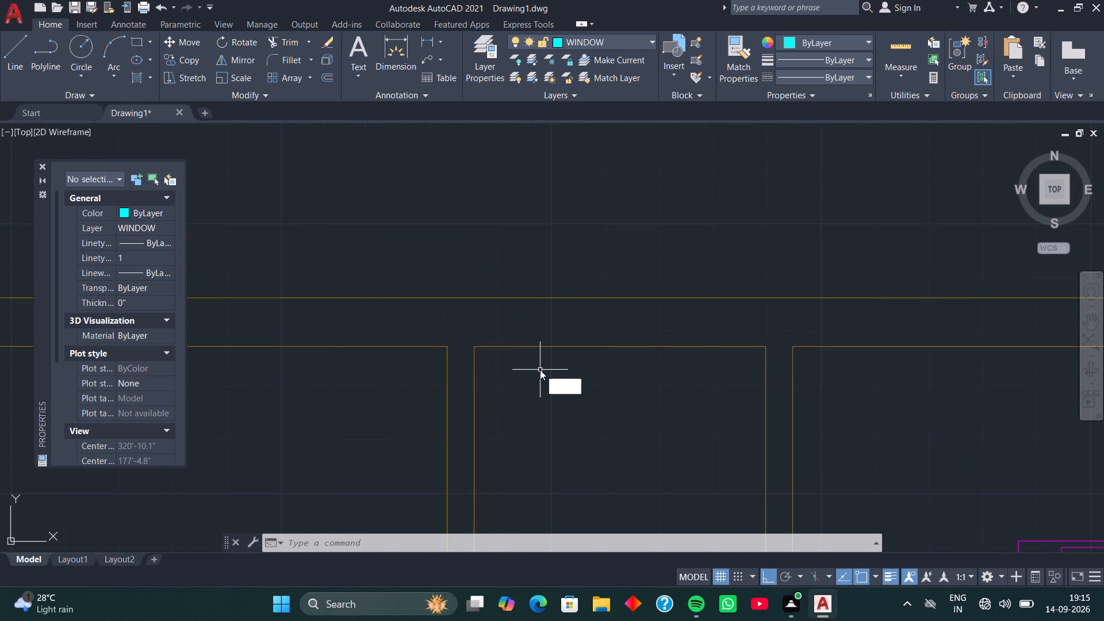
{"action": "key", "text": "space"}
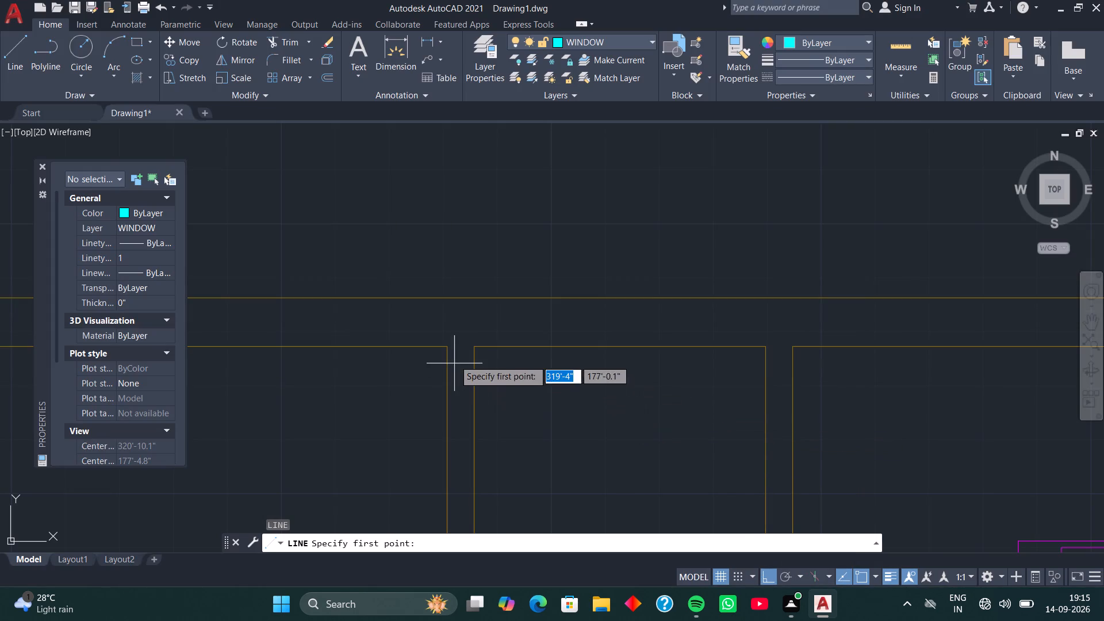
{"action": "left_click", "coordinate": [474, 344]}
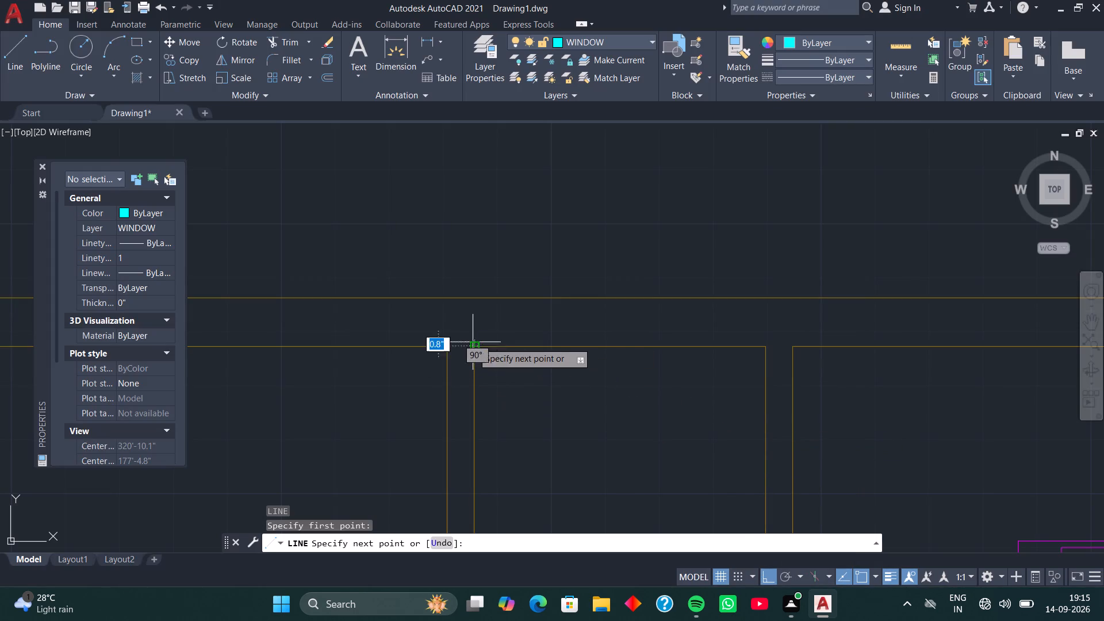
{"action": "left_click", "coordinate": [474, 295]}
{"action": "key", "text": "space"}
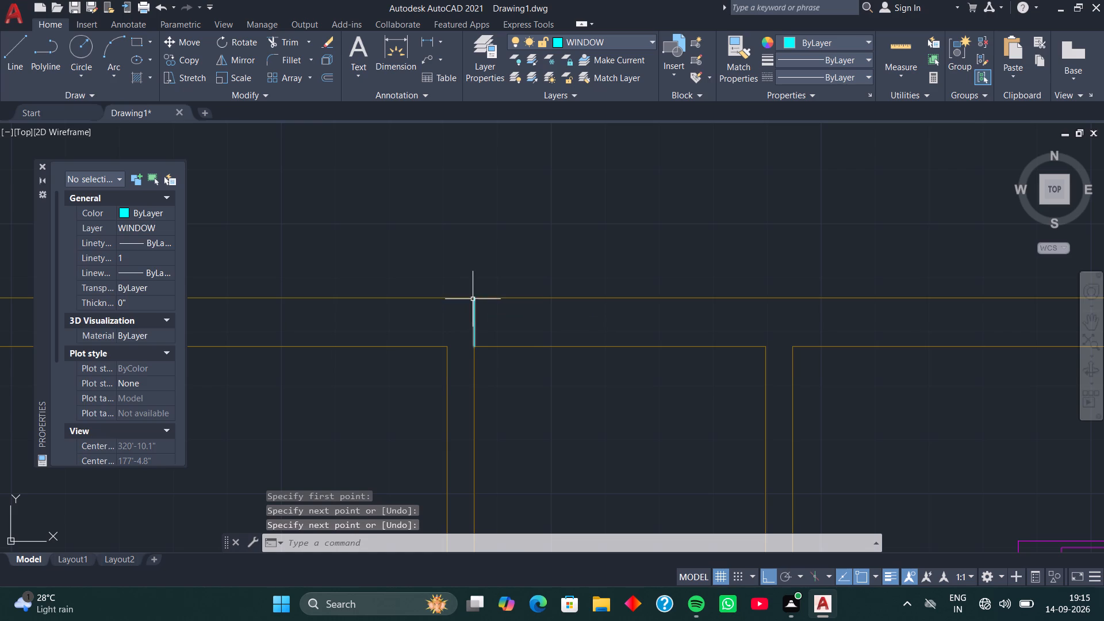
Move the new 9" line 1' to the right along the top outer wall.
{"action": "left_click", "coordinate": [473, 299]}
{"action": "type", "text": "M"}
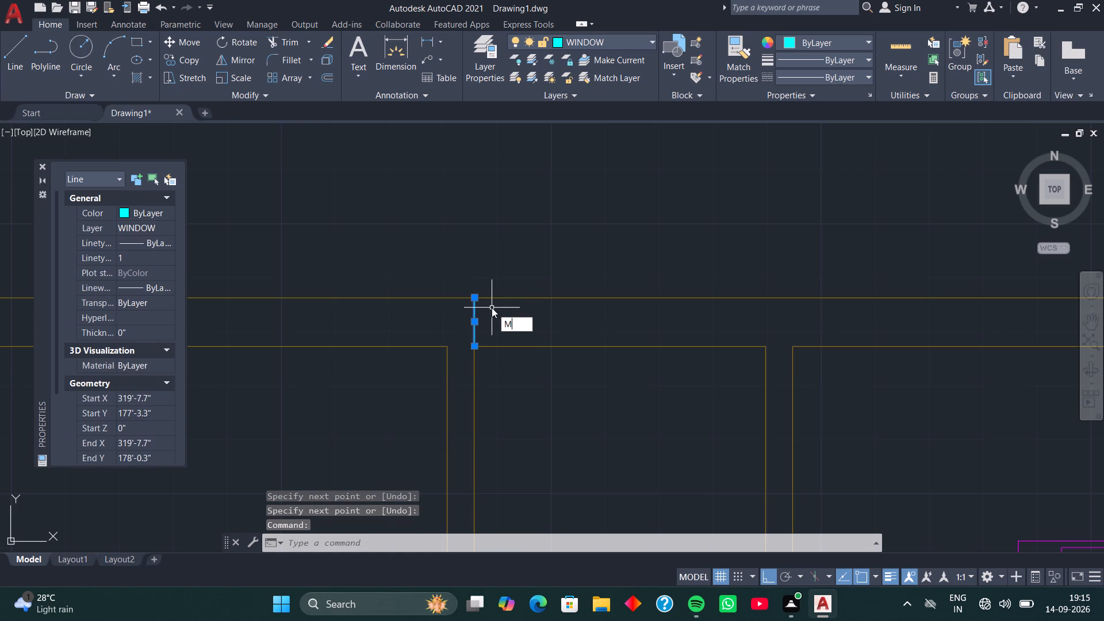
{"action": "key", "text": "space"}
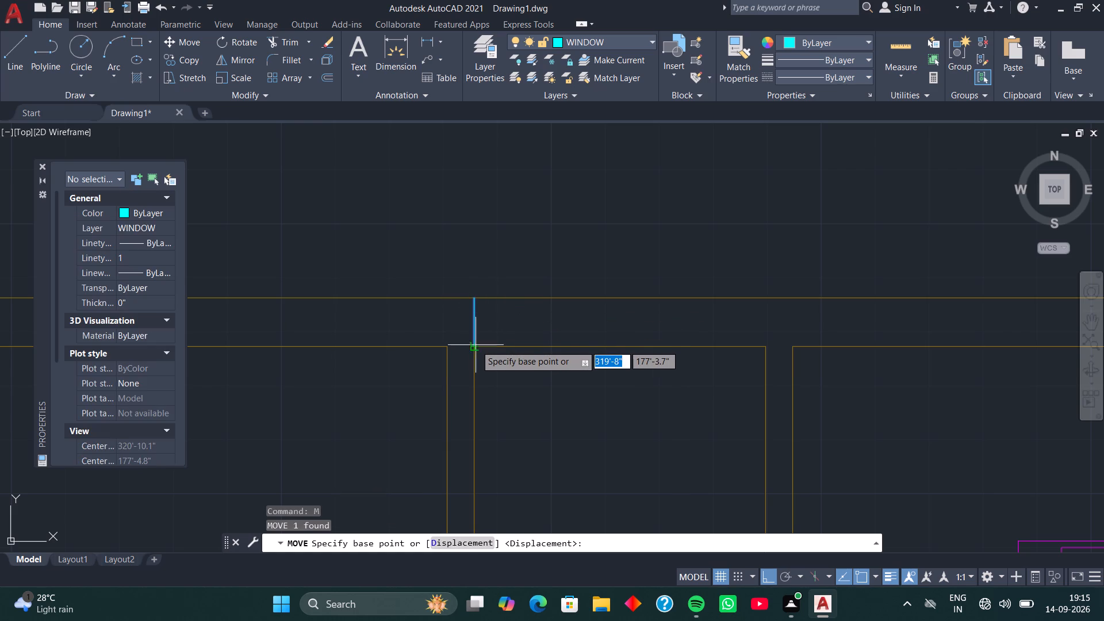
{"action": "left_click", "coordinate": [476, 345]}
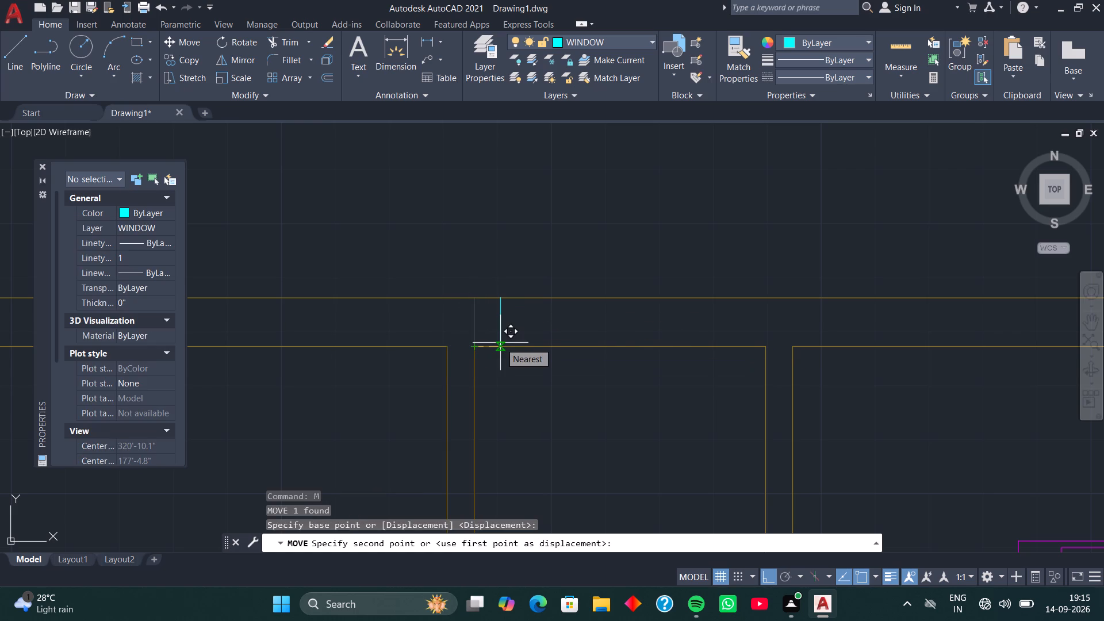
{"action": "type", "text": "1'"}
{"action": "key", "text": "Return"}
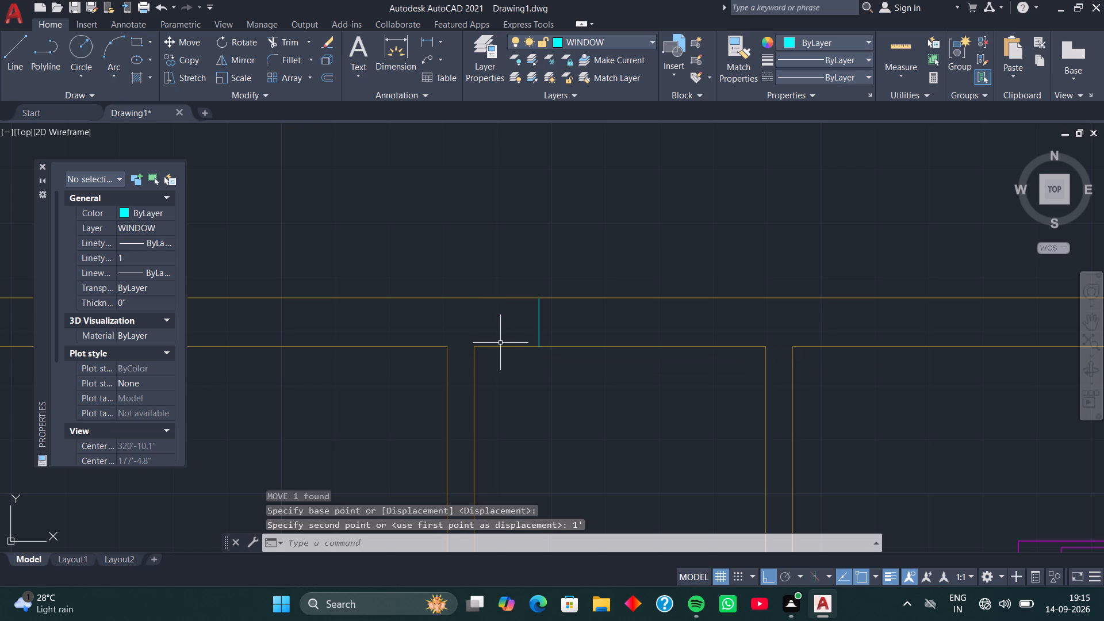
Copy the moved line 2' to the right along the top outer wall as the window's other end.
{"action": "left_click", "coordinate": [539, 322]}
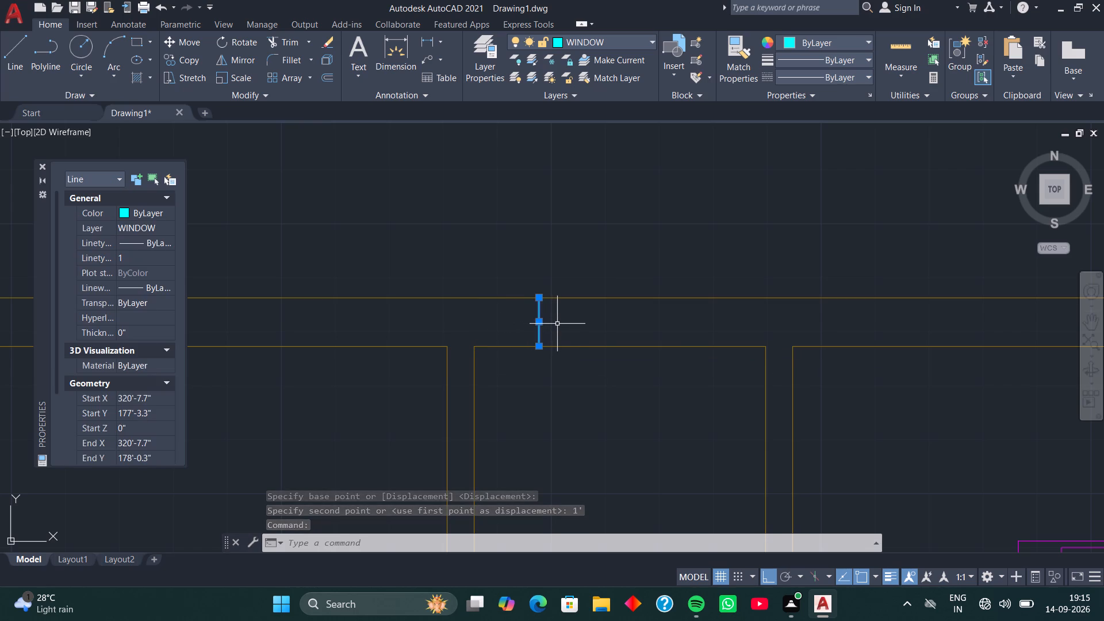
{"action": "type", "text": "CO"}
{"action": "key", "text": "space"}
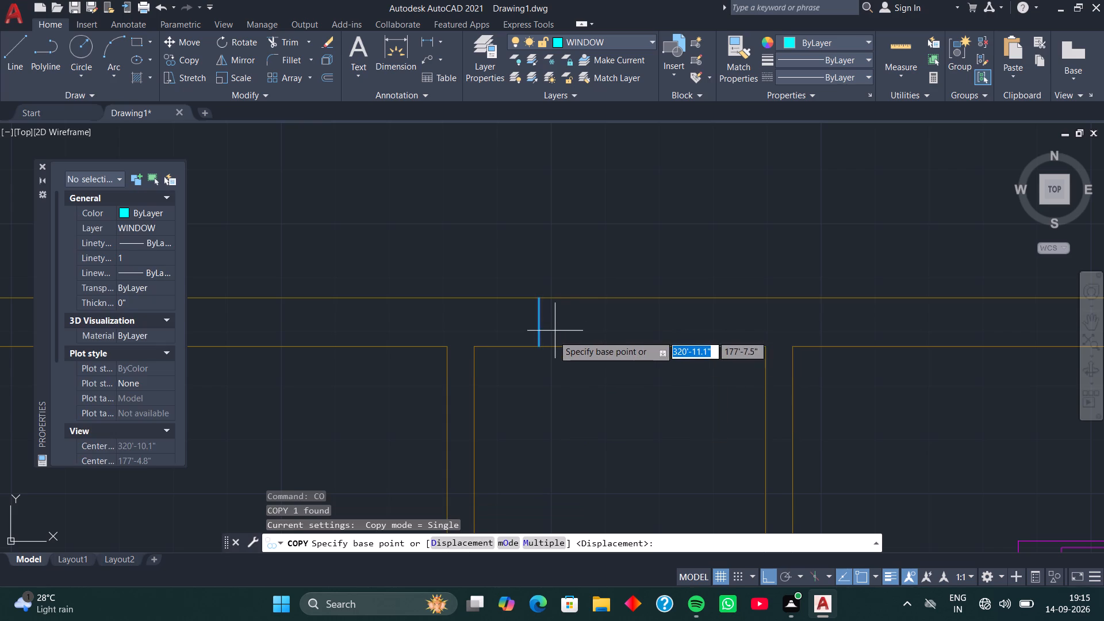
{"action": "left_click", "coordinate": [540, 345]}
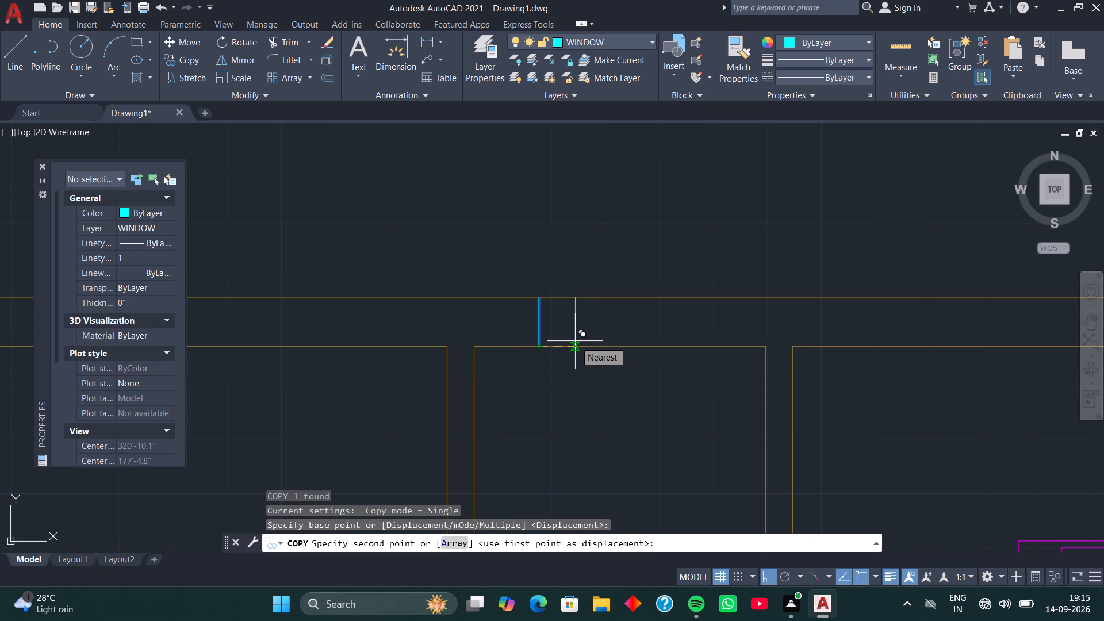
{"action": "type", "text": "2'"}
{"action": "key", "text": "Return"}
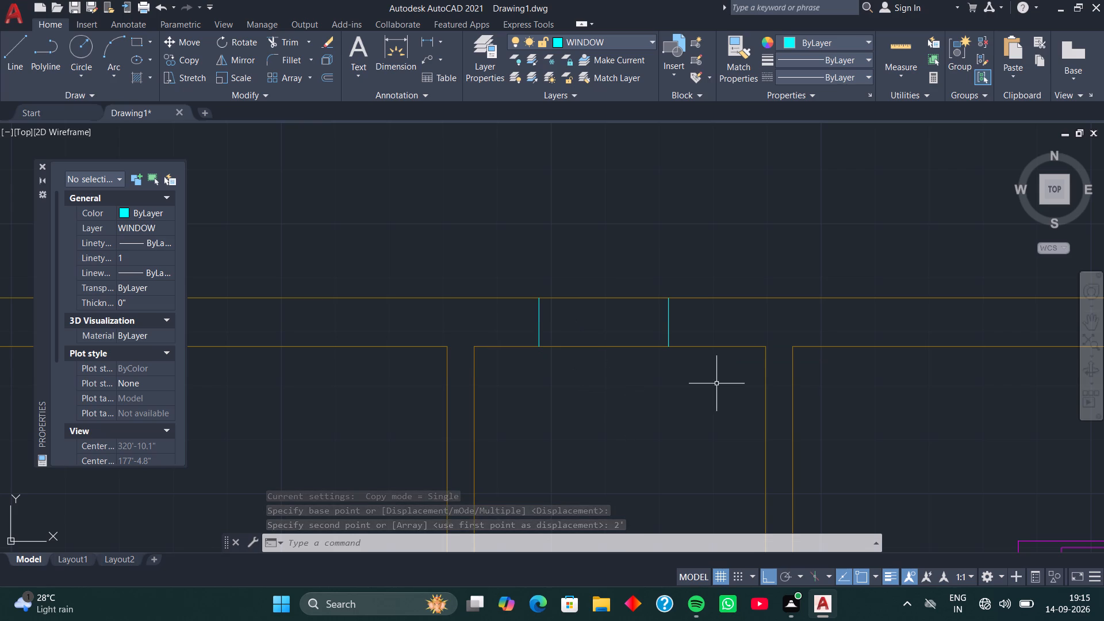
Draw a 9" horizontal line across the right outer wall, level with the upper face of the partition below the bed.
{"action": "scroll", "coordinate": [767, 371], "scroll_direction": "down", "scroll_amount": 2}
{"action": "middle_click_drag", "start_coordinate": [818, 447], "coordinate": [738, 319]}
{"action": "middle_click_drag", "start_coordinate": [763, 366], "coordinate": [720, 337]}
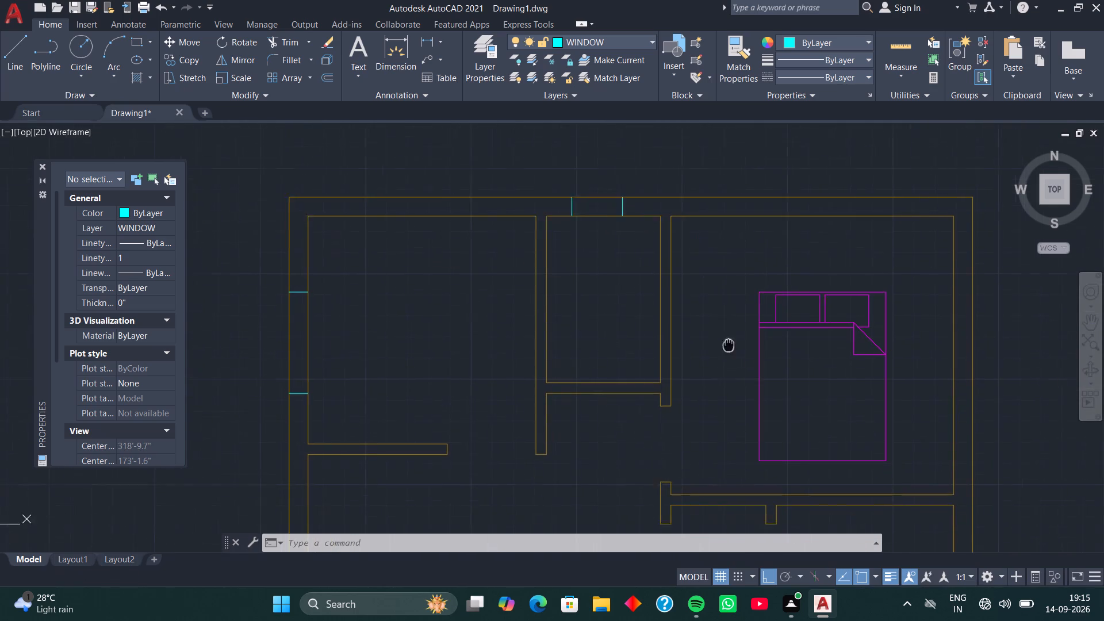
{"action": "middle_click_drag", "start_coordinate": [720, 337], "coordinate": [697, 315]}
{"action": "middle_click_drag", "start_coordinate": [742, 360], "coordinate": [676, 352]}
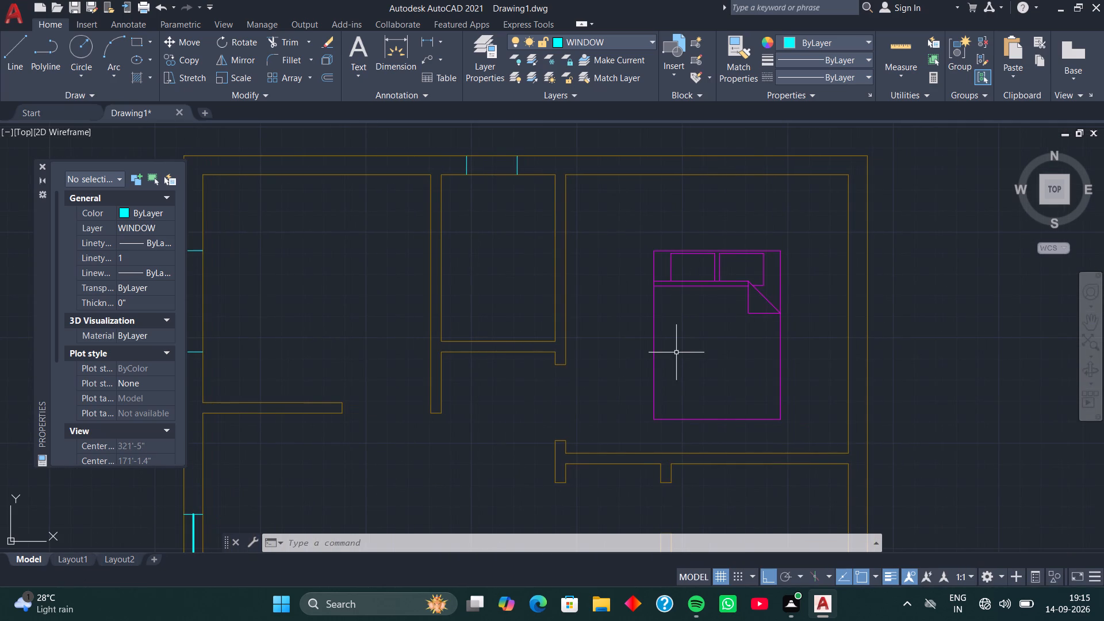
{"action": "middle_click_drag", "start_coordinate": [731, 352], "coordinate": [648, 331]}
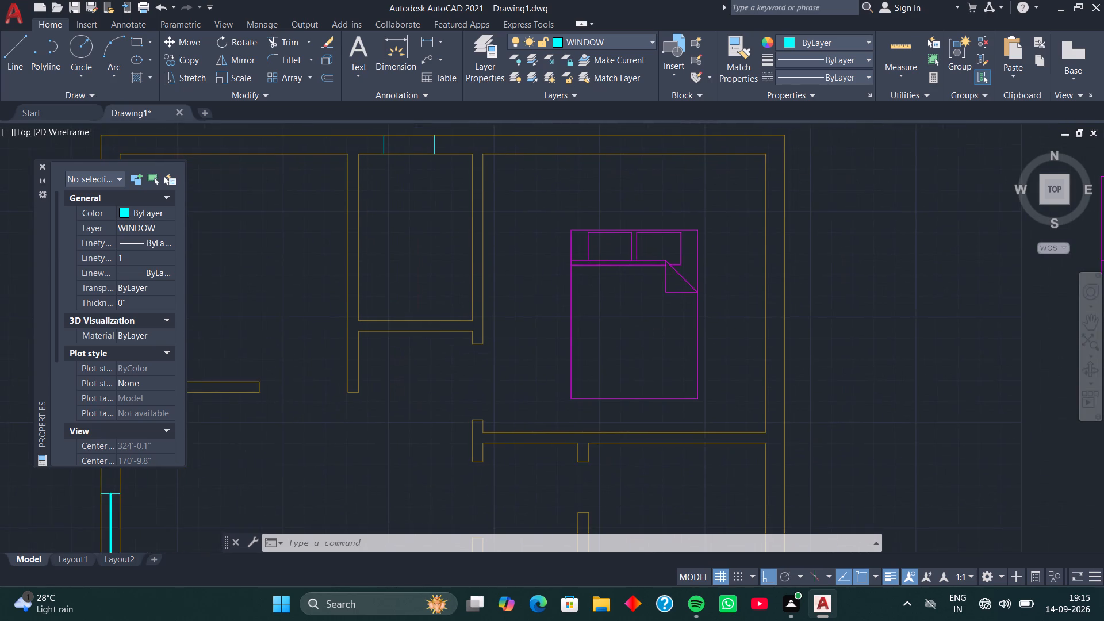
{"action": "middle_click_drag", "start_coordinate": [707, 371], "coordinate": [656, 331]}
{"action": "scroll", "coordinate": [696, 359], "scroll_direction": "up", "scroll_amount": 1}
{"action": "middle_click_drag", "start_coordinate": [703, 381], "coordinate": [632, 315]}
{"action": "middle_click_drag", "start_coordinate": [631, 341], "coordinate": [619, 324]}
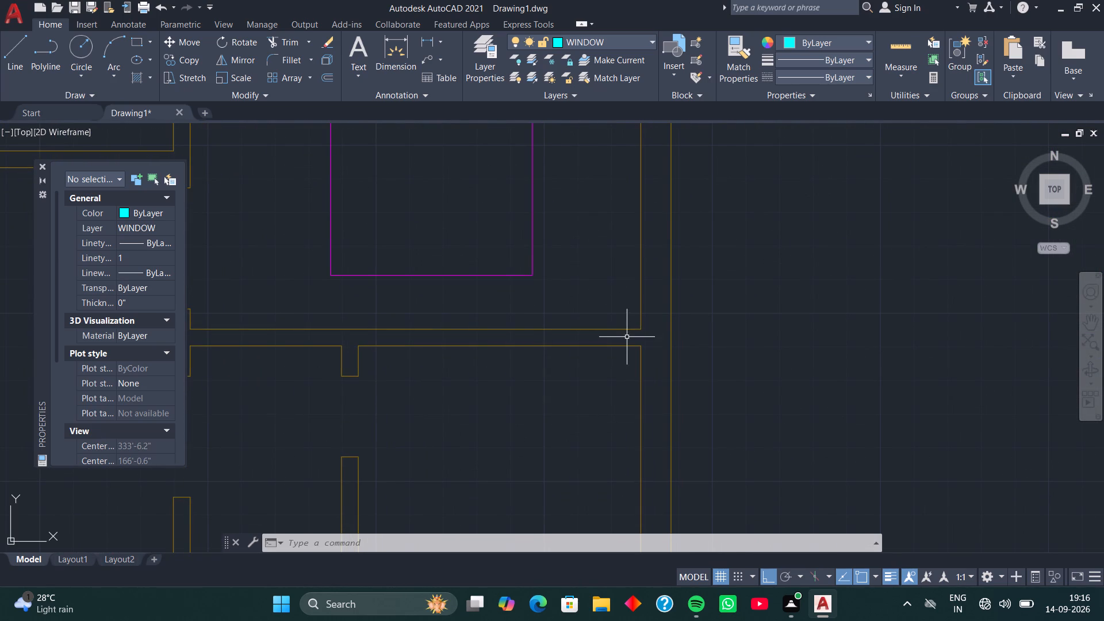
{"action": "middle_click_drag", "start_coordinate": [627, 337], "coordinate": [605, 319]}
{"action": "scroll", "coordinate": [625, 323], "scroll_direction": "up", "scroll_amount": 2}
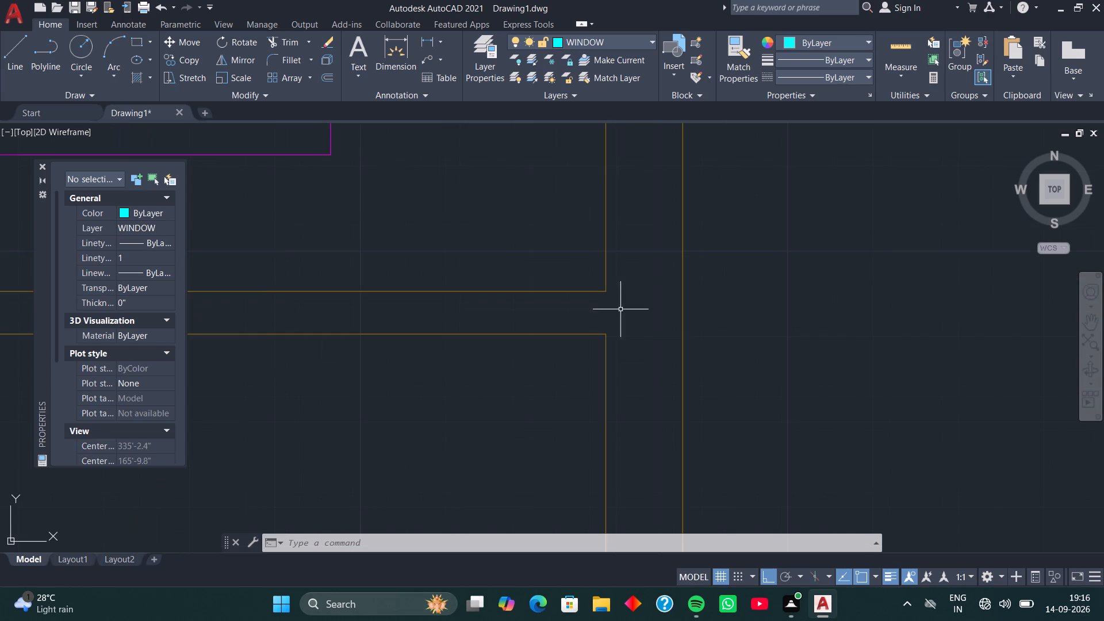
{"action": "middle_click_drag", "start_coordinate": [620, 309], "coordinate": [614, 352]}
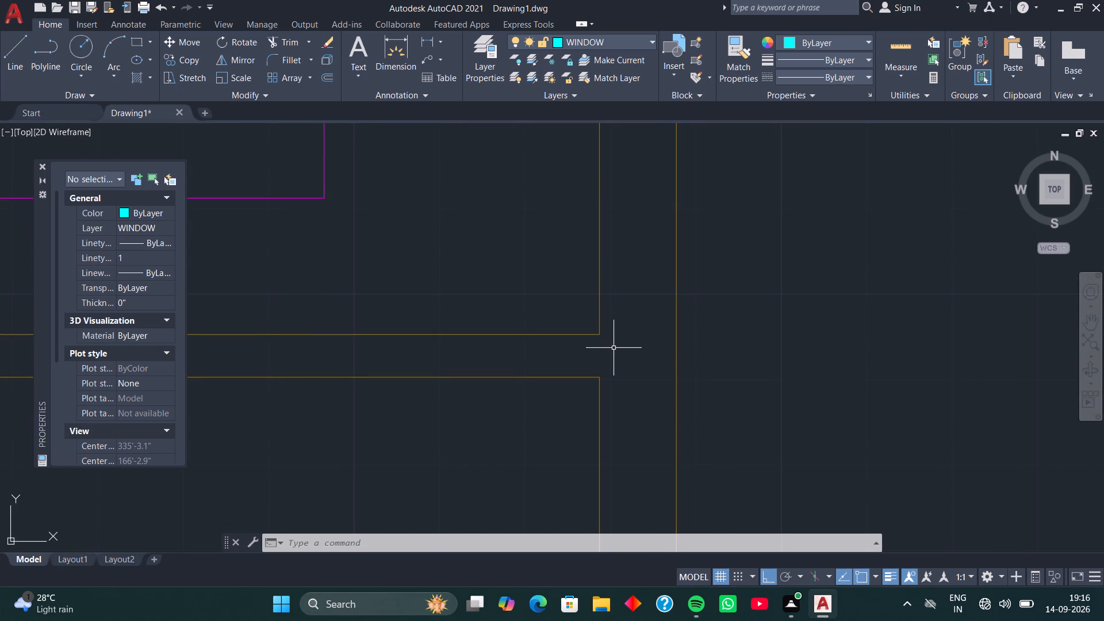
{"action": "key", "text": "l"}
{"action": "key", "text": "space"}
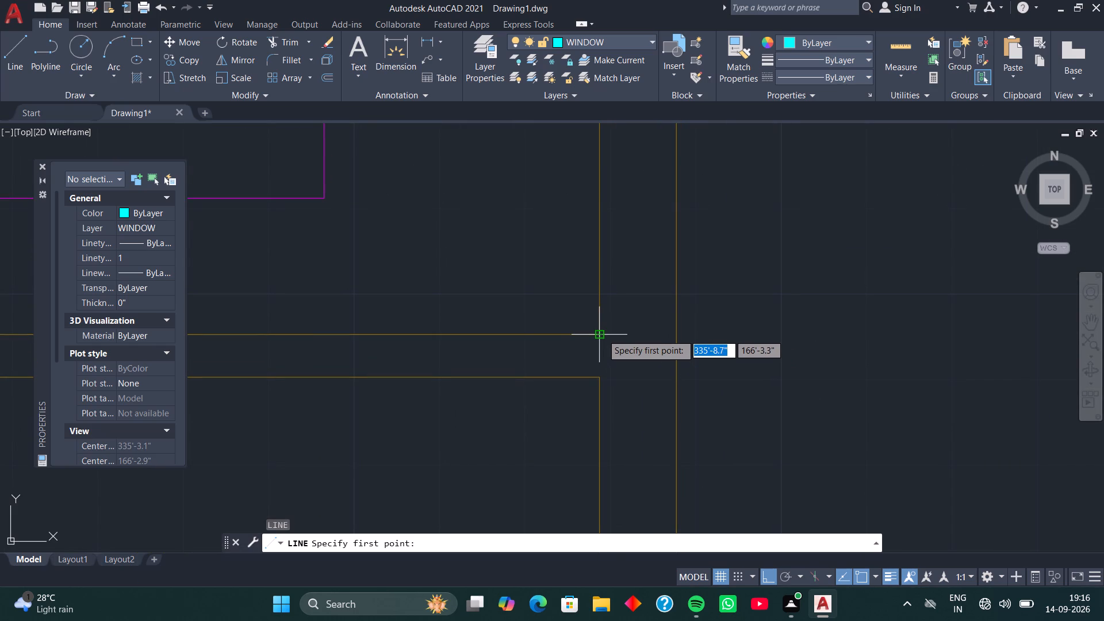
{"action": "left_click", "coordinate": [602, 334]}
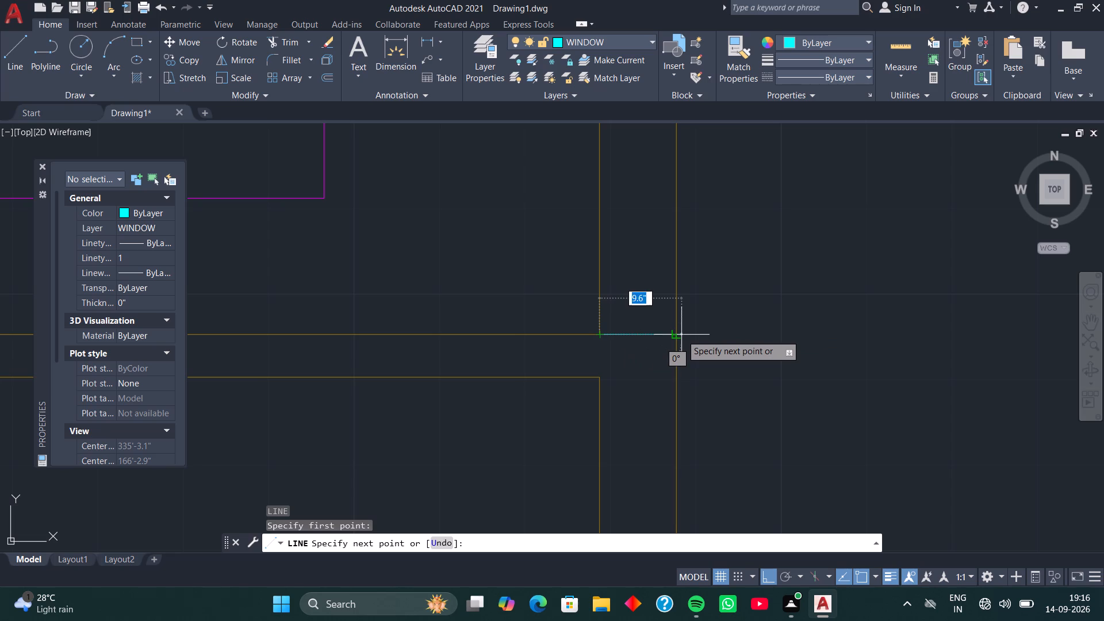
{"action": "left_click", "coordinate": [673, 336]}
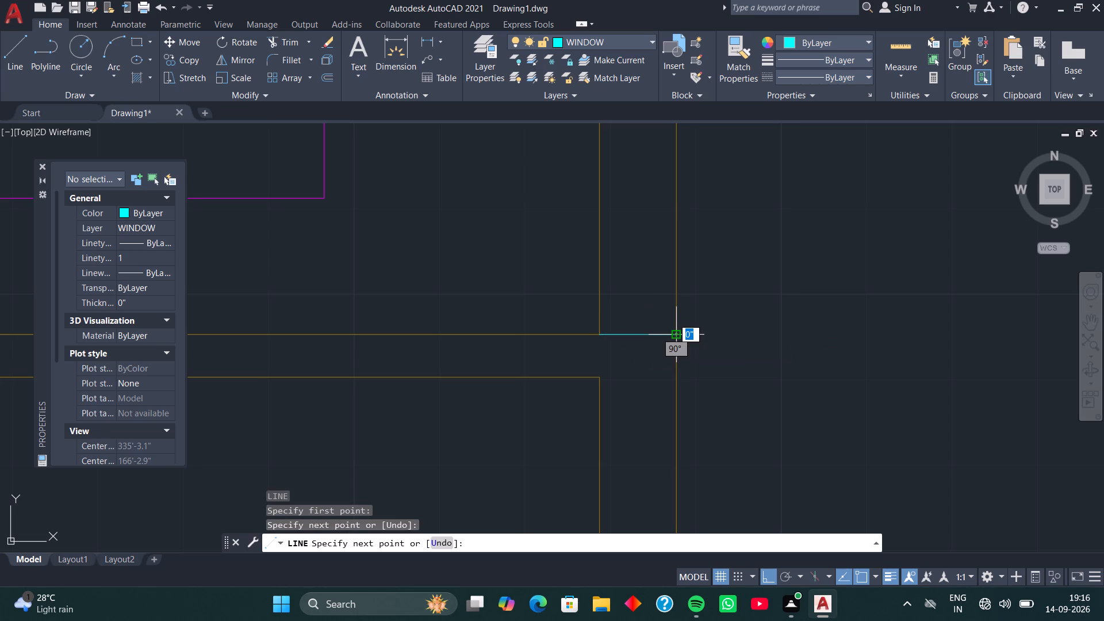
{"action": "key", "text": "space"}
Move the new 9" line 3'6" up along the right outer wall beside the bed.
{"action": "left_click", "coordinate": [657, 335]}
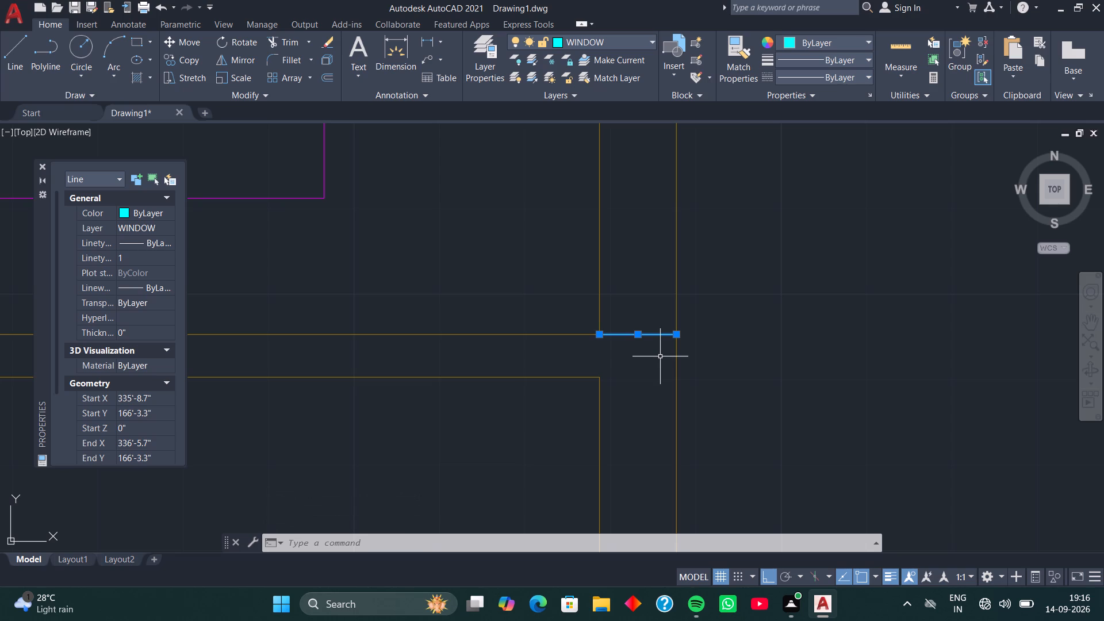
{"action": "key", "text": "m"}
{"action": "key", "text": "space"}
{"action": "left_click", "coordinate": [673, 338]}
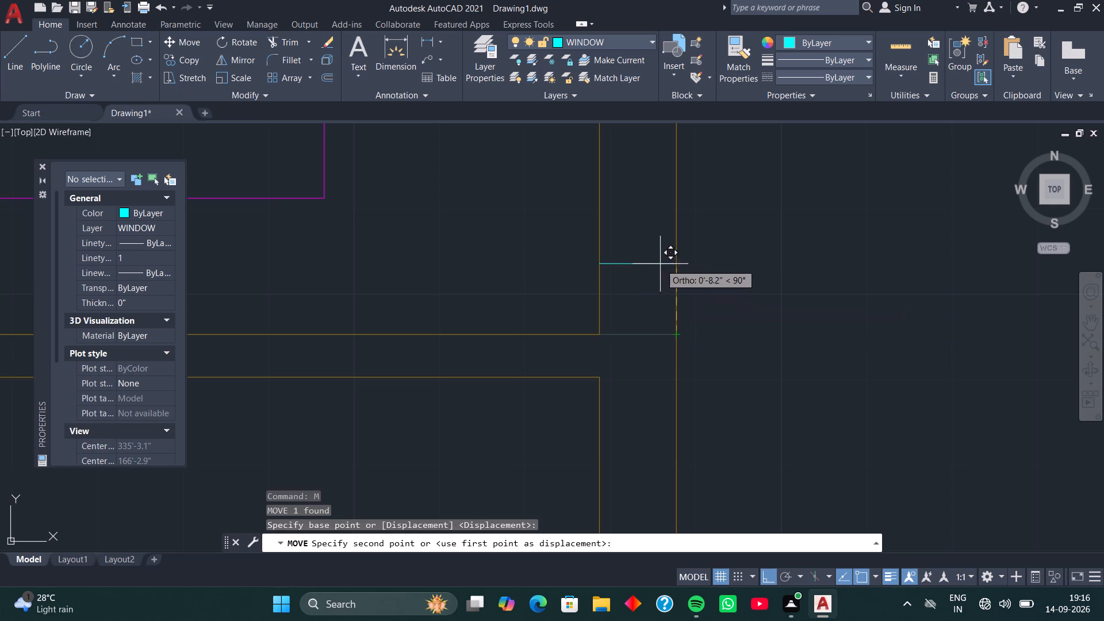
{"action": "scroll", "coordinate": [660, 263], "scroll_direction": "down", "scroll_amount": 2}
{"action": "middle_click_drag", "start_coordinate": [660, 263], "coordinate": [649, 391]}
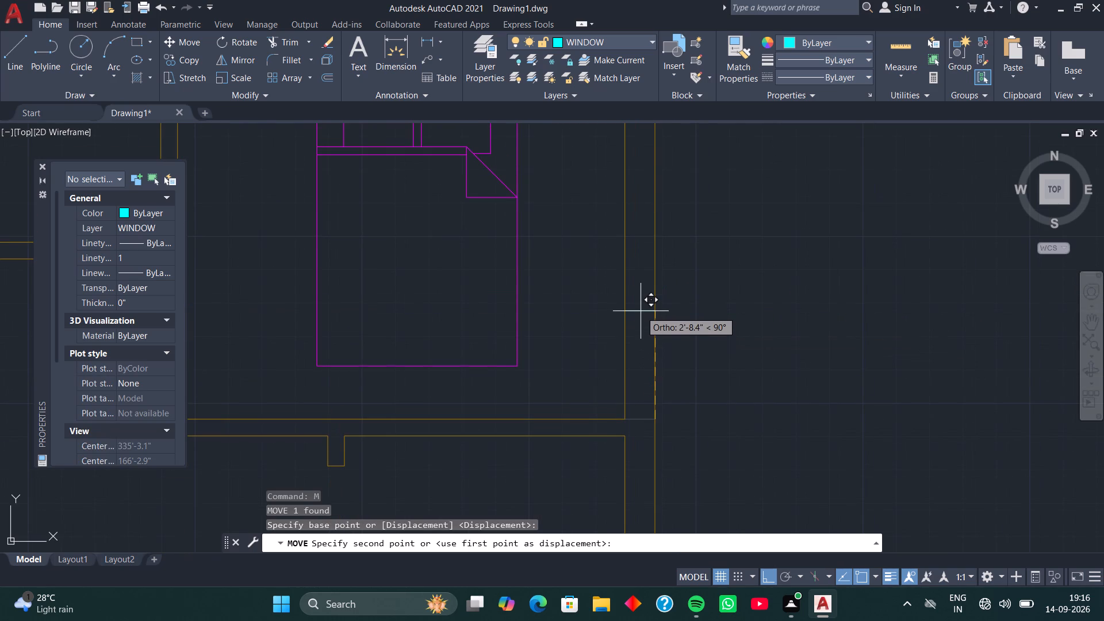
{"action": "type", "text": "3'6"}
{"action": "key", "text": "Return"}
Copy the moved line 4' up along the right outer wall as the bedroom window's other end.
{"action": "scroll", "coordinate": [648, 396], "scroll_direction": "down", "scroll_amount": 1}
{"action": "left_click", "coordinate": [640, 321]}
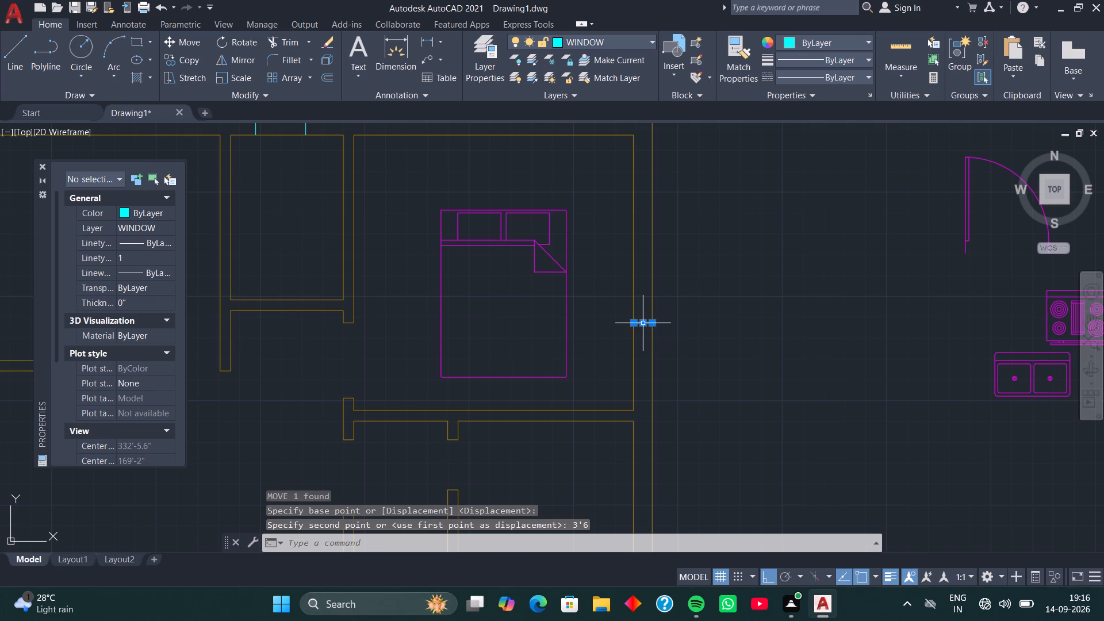
{"action": "type", "text": "CO"}
{"action": "key", "text": "space"}
{"action": "scroll", "coordinate": [655, 327], "scroll_direction": "up", "scroll_amount": 2}
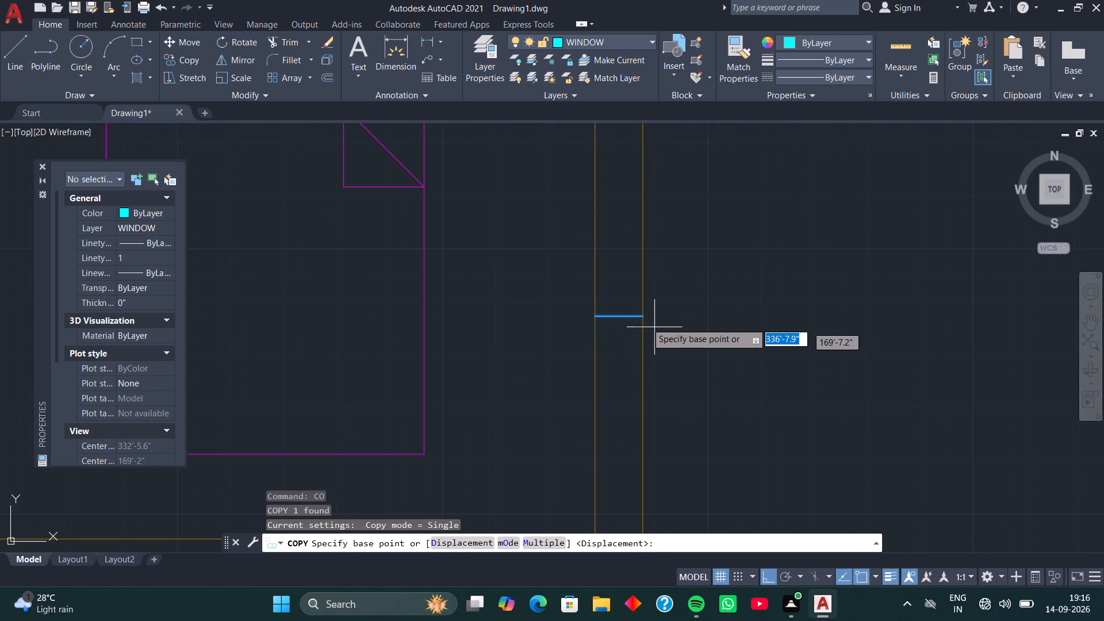
{"action": "left_click", "coordinate": [643, 315]}
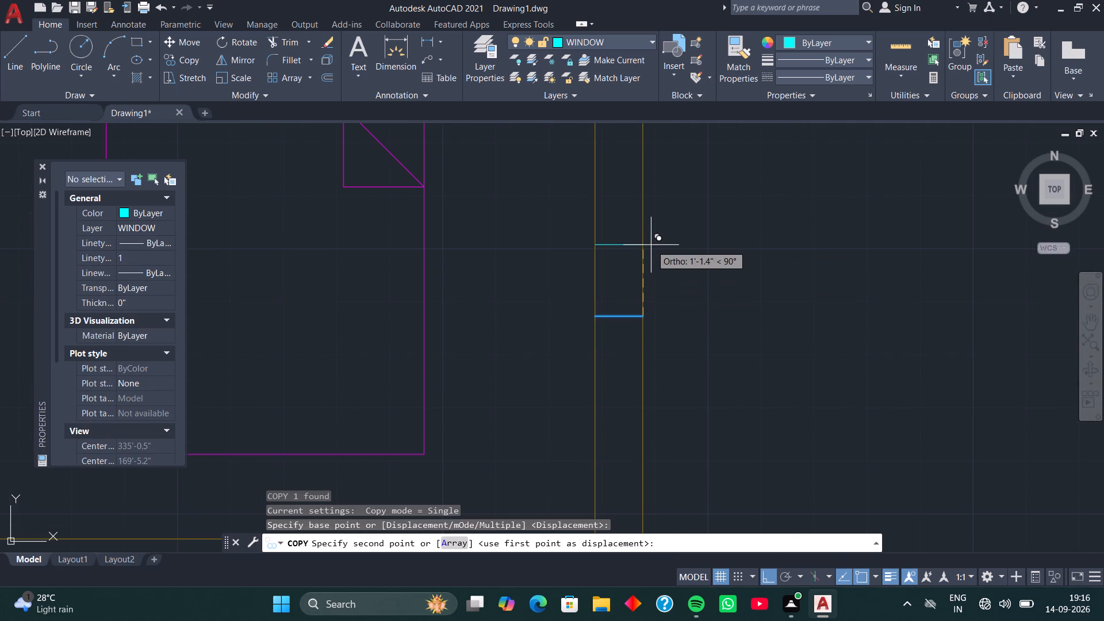
{"action": "key", "text": "4"}
{"action": "key", "text": "apostrophe"}
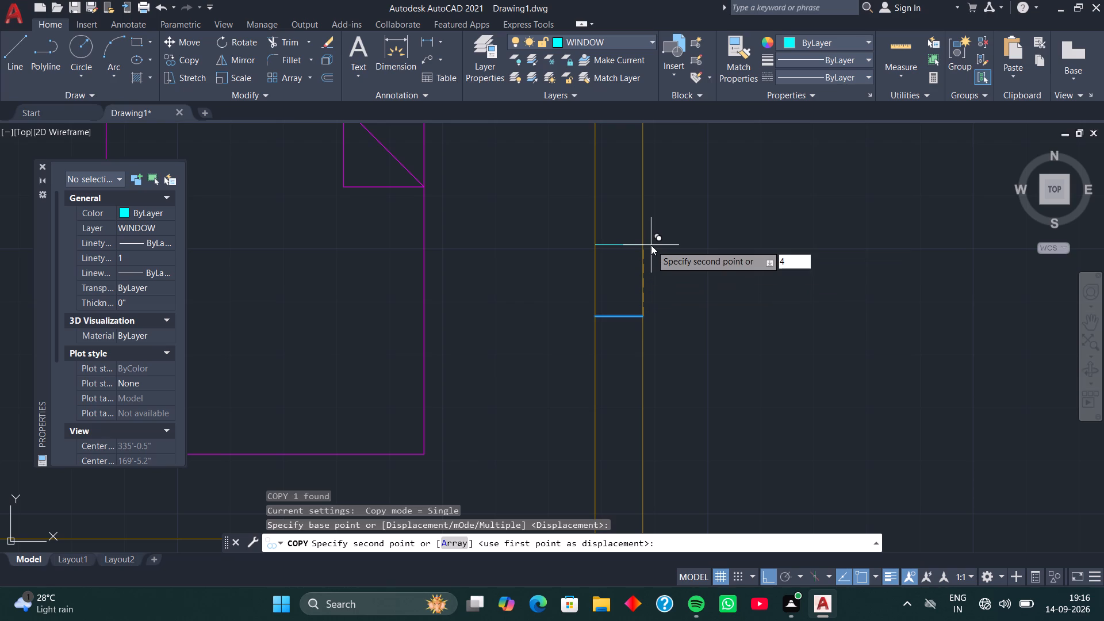
{"action": "key", "text": "Return"}
Draw a 9" horizontal line across the right outer wall from the lower-right inner corner of the small room below the bedroom.
{"action": "scroll", "coordinate": [651, 245], "scroll_direction": "down", "scroll_amount": 3}
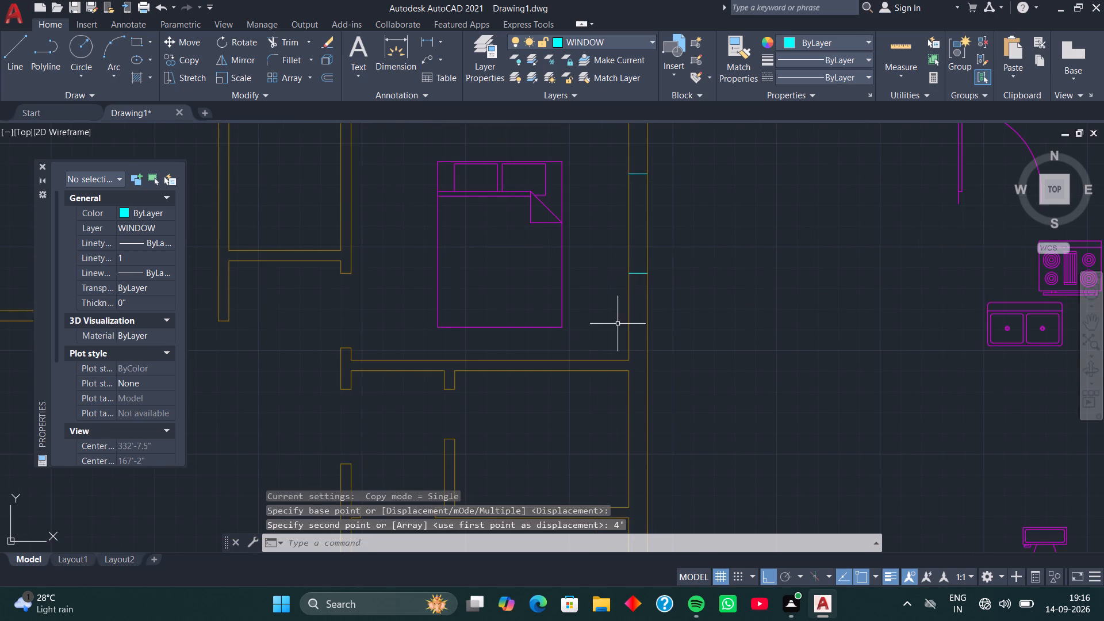
{"action": "middle_click_drag", "start_coordinate": [603, 457], "coordinate": [588, 383]}
{"action": "middle_click_drag", "start_coordinate": [615, 408], "coordinate": [585, 343]}
{"action": "scroll", "coordinate": [584, 362], "scroll_direction": "up", "scroll_amount": 3}
{"action": "middle_click_drag", "start_coordinate": [584, 382], "coordinate": [563, 377]}
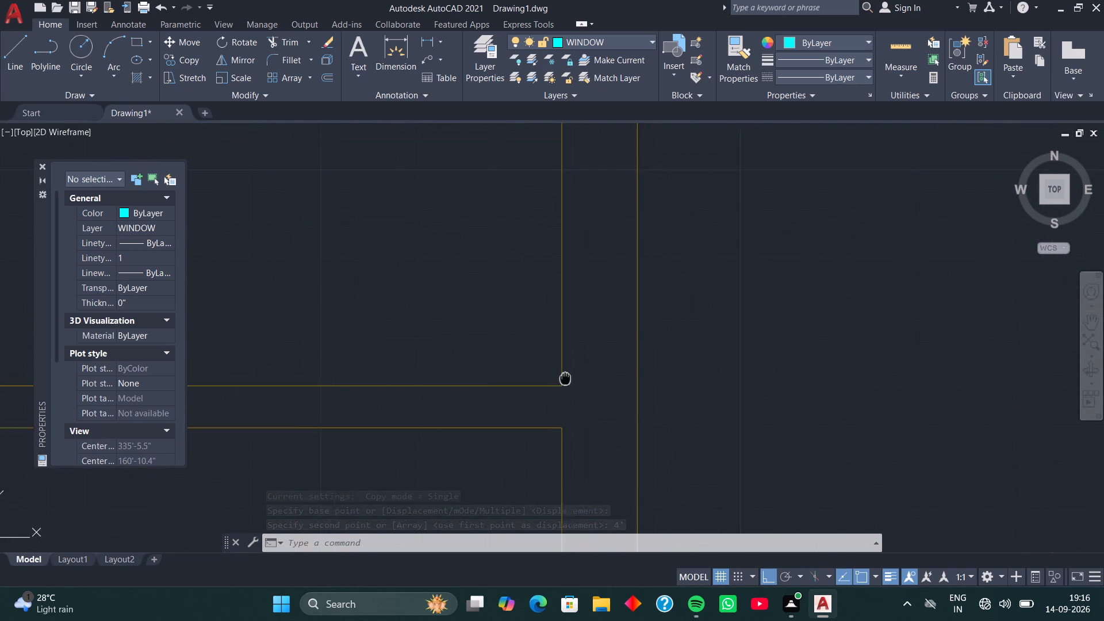
{"action": "middle_click_drag", "start_coordinate": [563, 377], "coordinate": [558, 374]}
{"action": "scroll", "coordinate": [558, 374], "scroll_direction": "up", "scroll_amount": 1}
{"action": "type", "text": "L"}
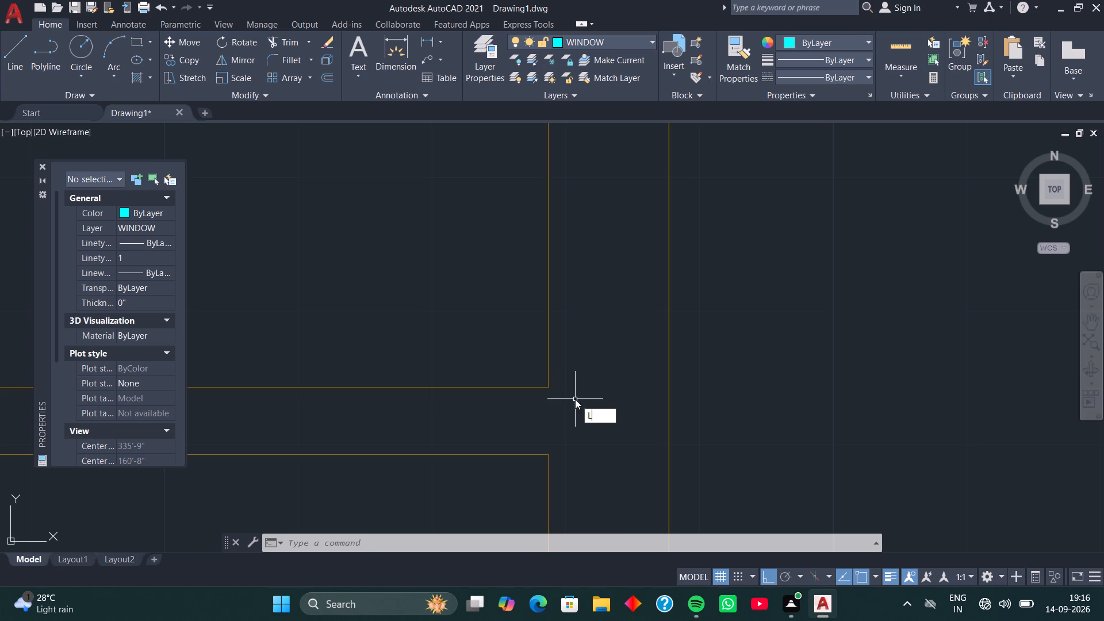
{"action": "key", "text": "space"}
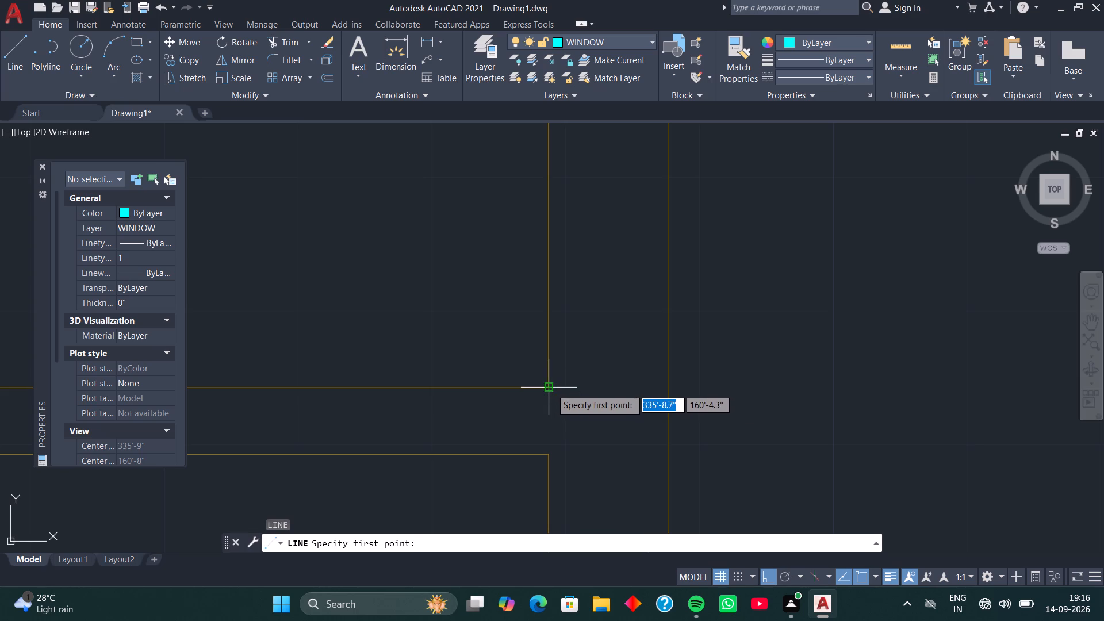
{"action": "left_click", "coordinate": [551, 389]}
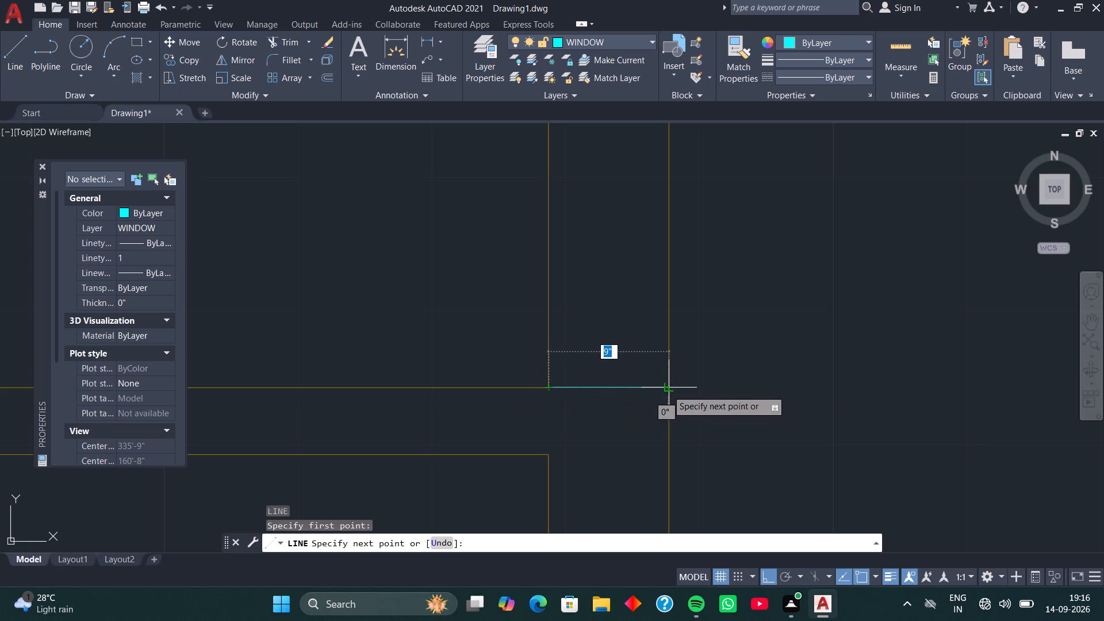
{"action": "left_click", "coordinate": [667, 390]}
{"action": "key", "text": "space"}
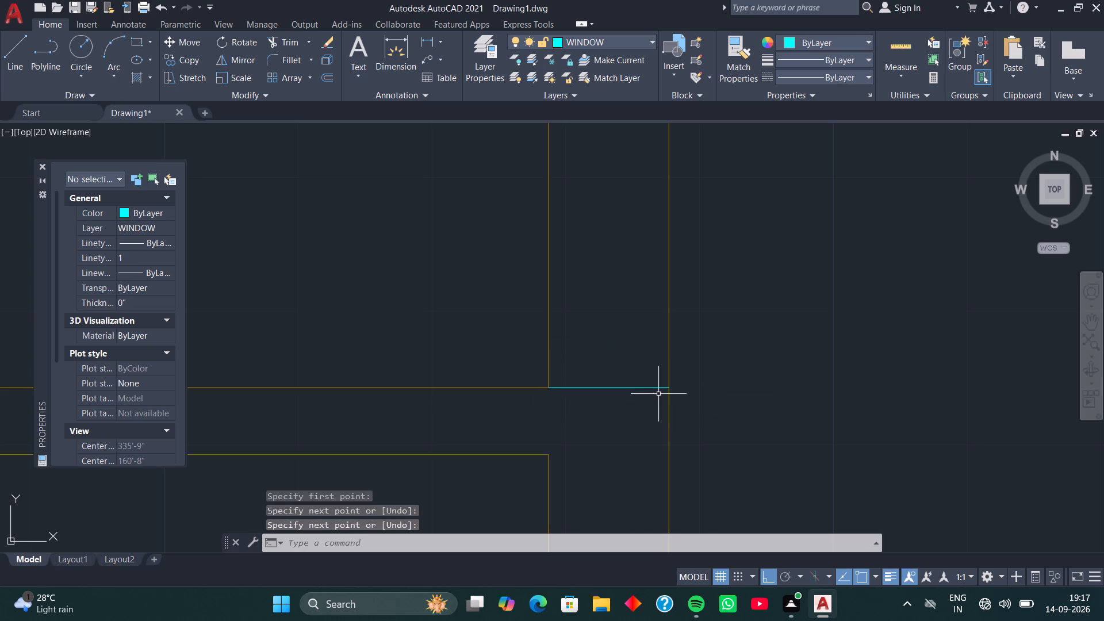
Move the small room's new 9" line 1' up along the right outer wall.
{"action": "left_click", "coordinate": [649, 389]}
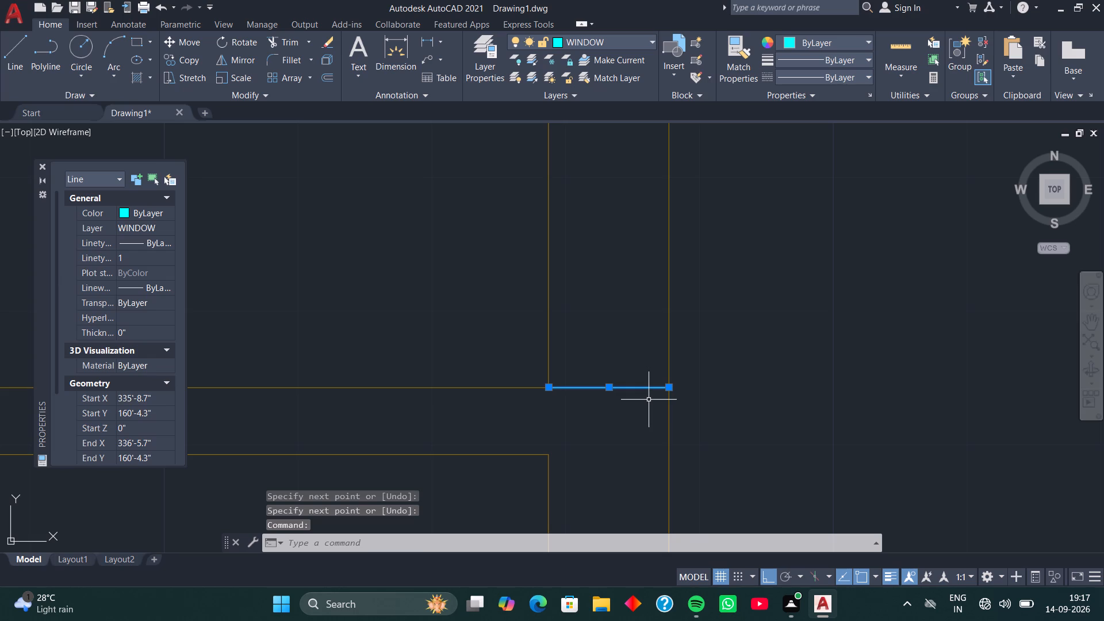
{"action": "type", "text": "M"}
{"action": "key", "text": "space"}
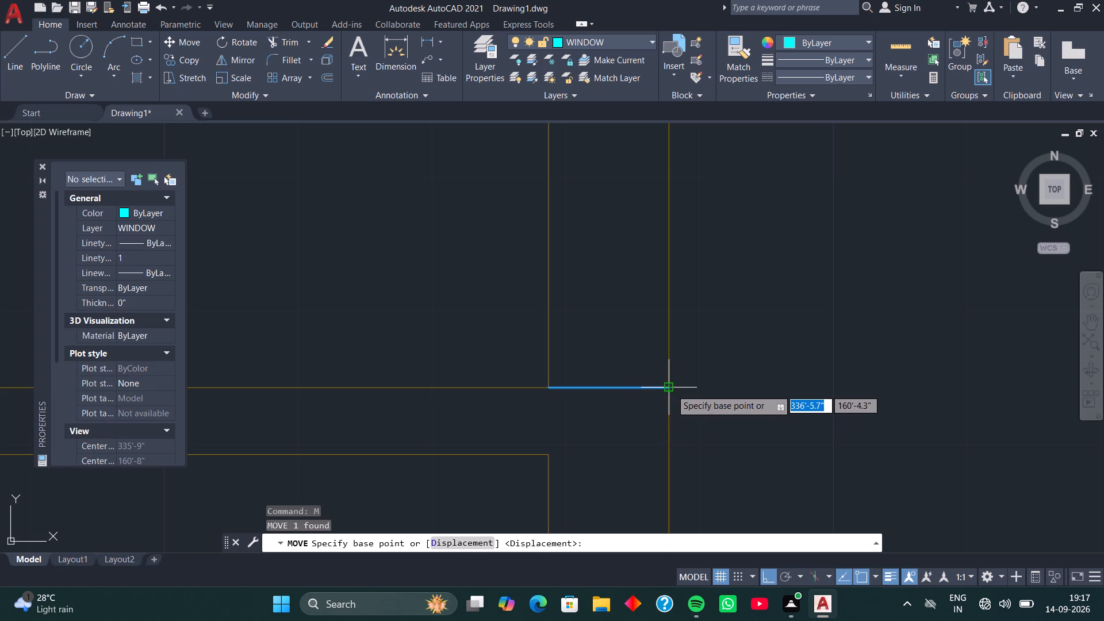
{"action": "left_click", "coordinate": [671, 389]}
{"action": "key", "text": "1"}
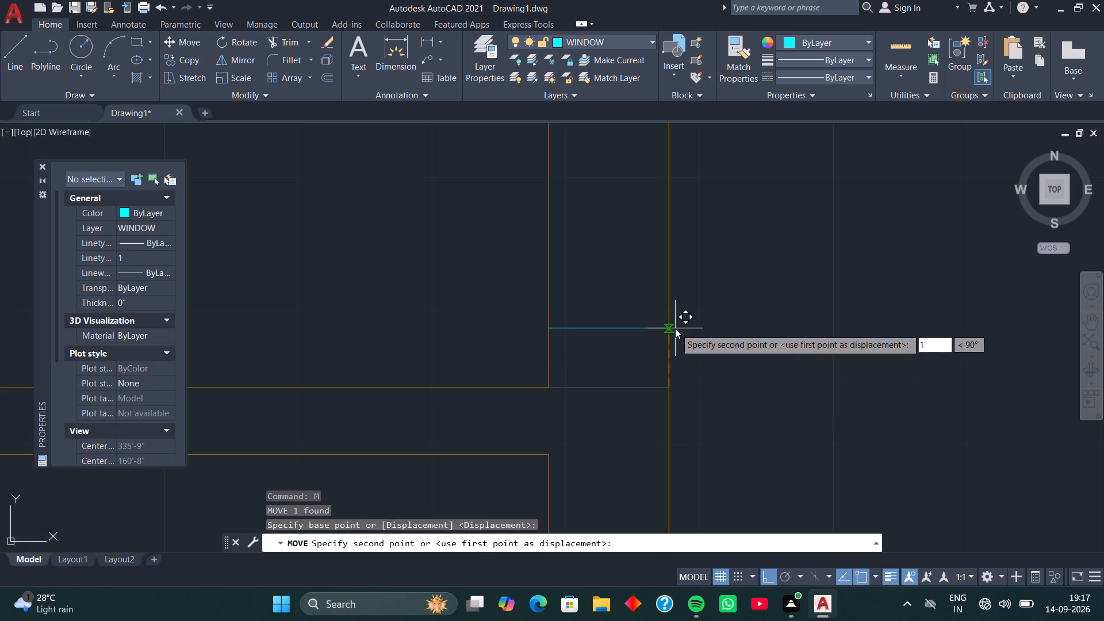
{"action": "key", "text": "apostrophe"}
{"action": "key", "text": "Return"}
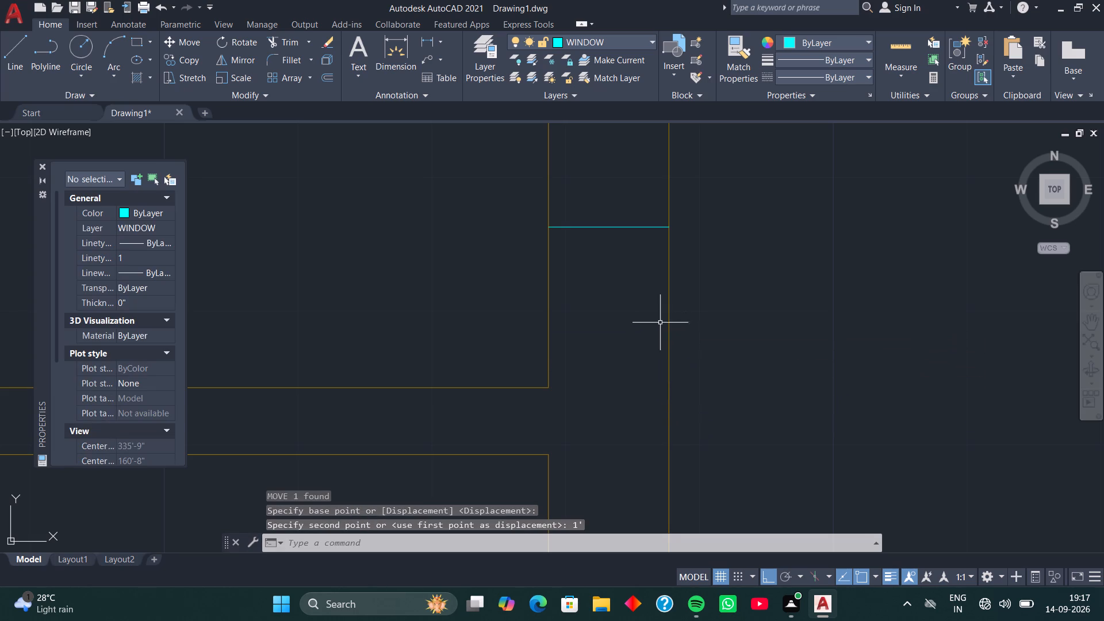
Copy the moved line 2' up along the right outer wall as the small room window's other end.
{"action": "scroll", "coordinate": [603, 316], "scroll_direction": "down", "scroll_amount": 1}
{"action": "middle_click_drag", "start_coordinate": [599, 308], "coordinate": [601, 447]}
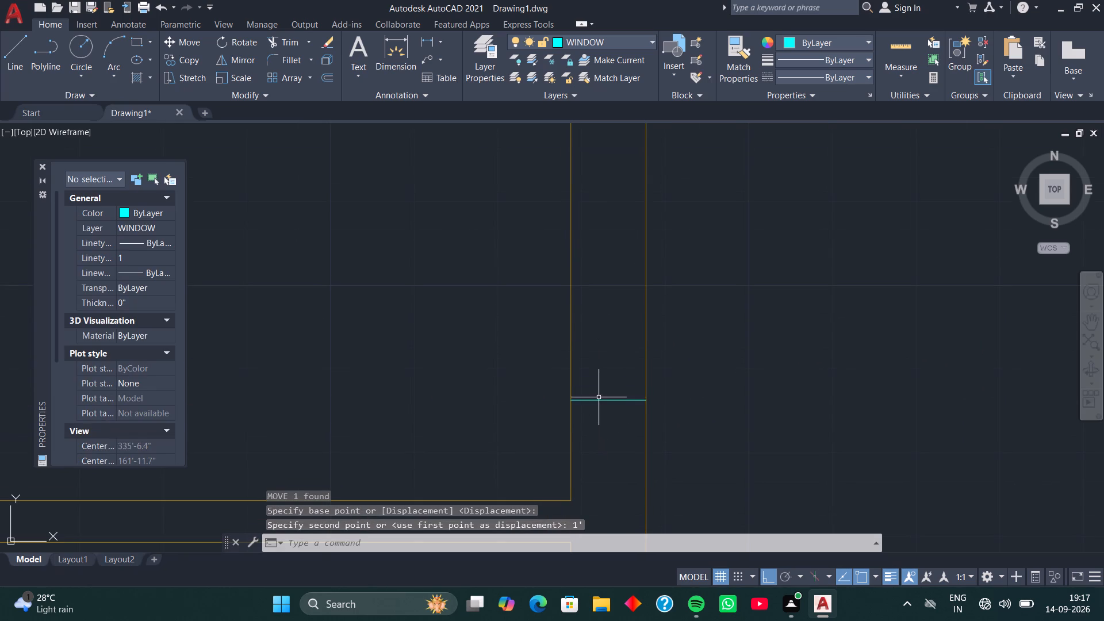
{"action": "left_click", "coordinate": [599, 400]}
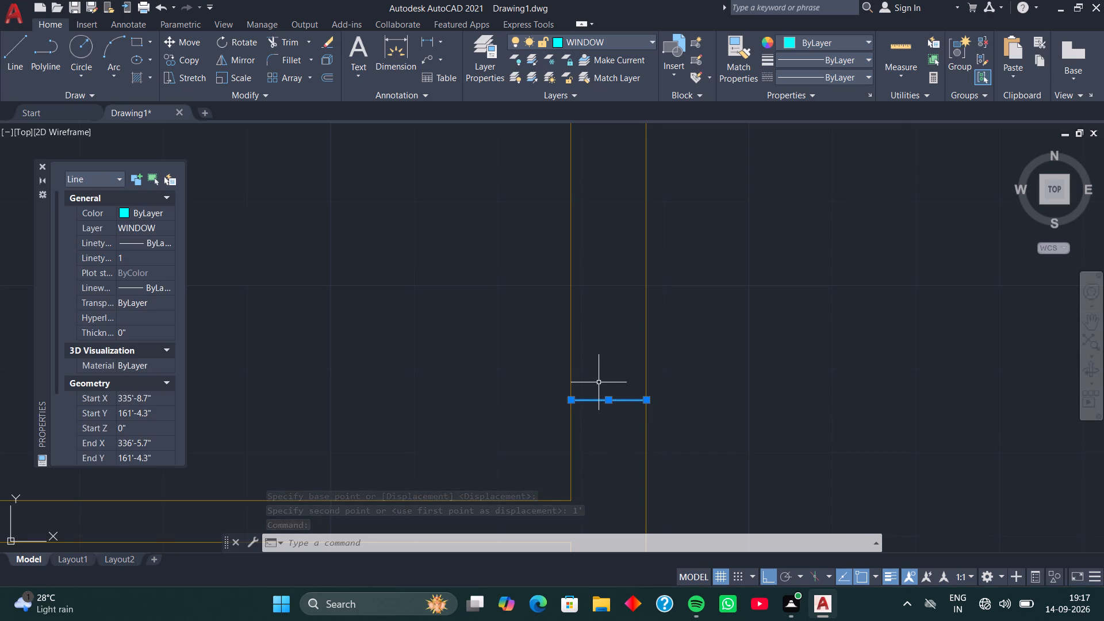
{"action": "key", "text": "c"}
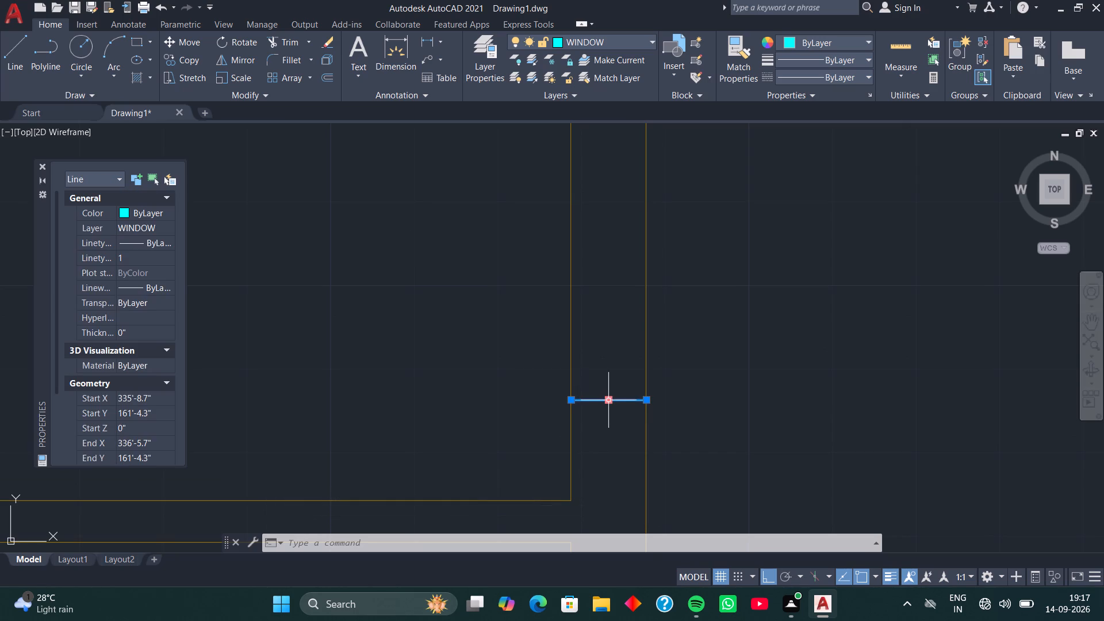
{"action": "key", "text": "o"}
{"action": "key", "text": "space"}
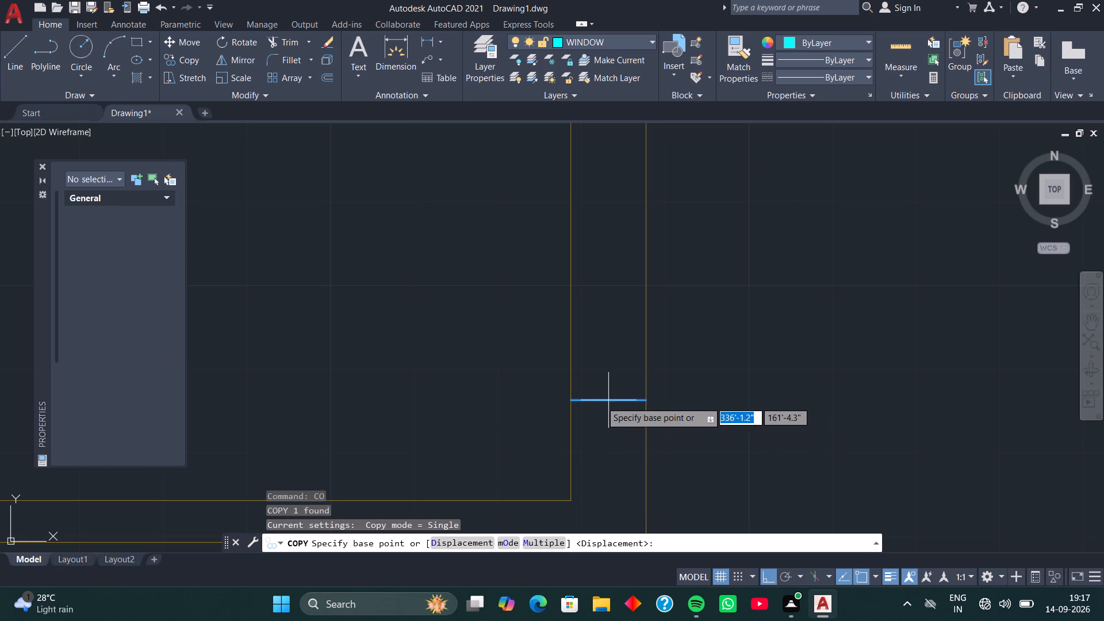
{"action": "left_click", "coordinate": [571, 401]}
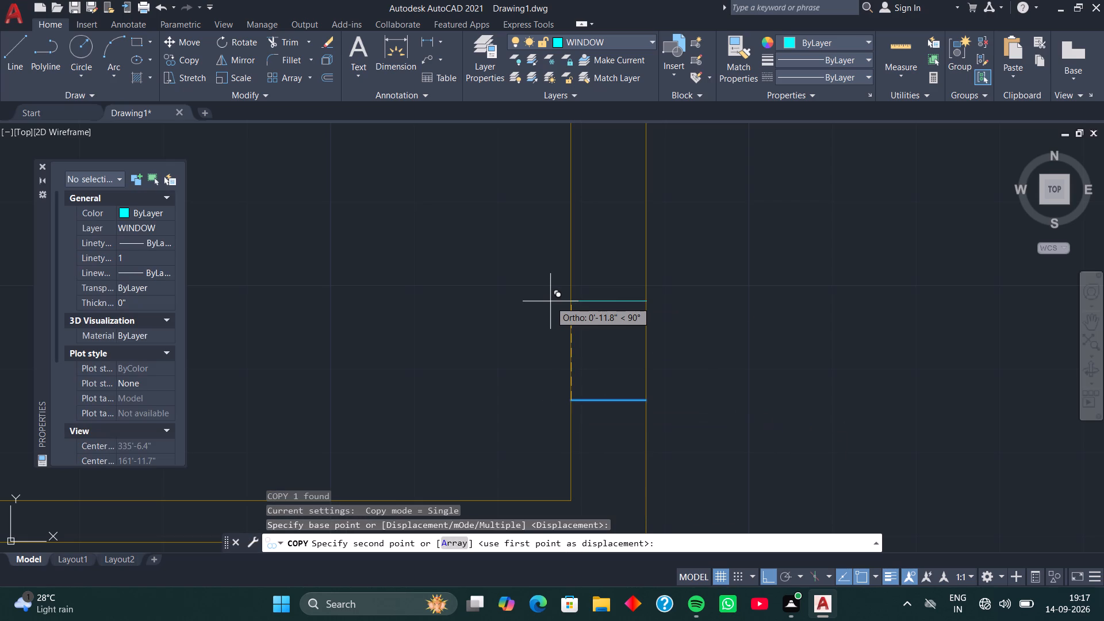
{"action": "type", "text": "2'"}
{"action": "key", "text": "Return"}
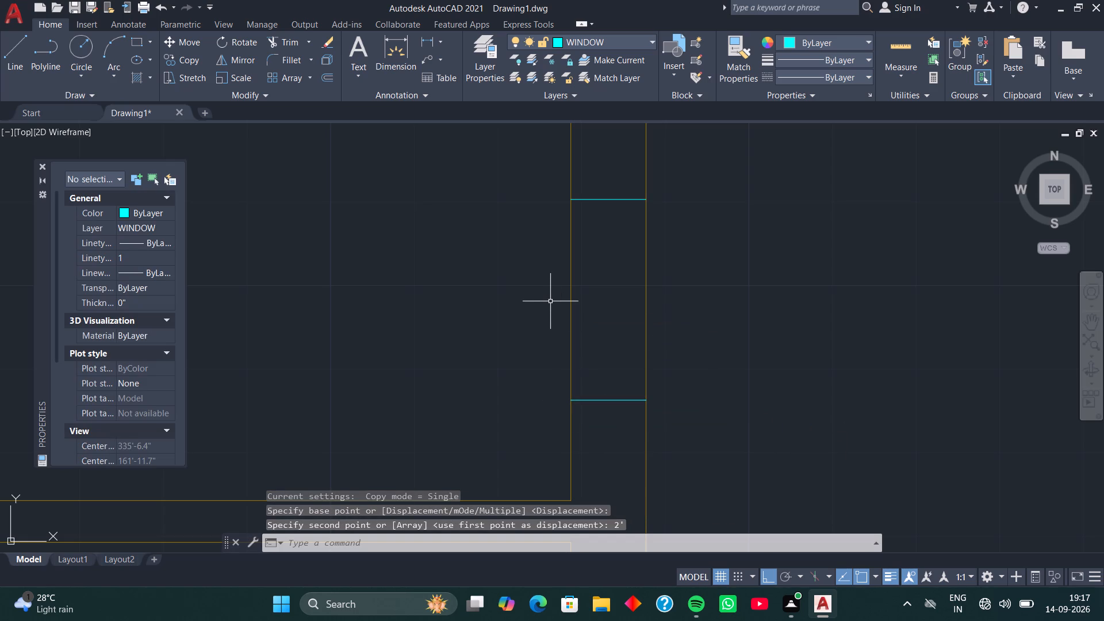
Draw a 9" horizontal line across the right outer wall from the lower-right inner corner of the room above the stairs.
{"action": "scroll", "coordinate": [600, 358], "scroll_direction": "down", "scroll_amount": 2}
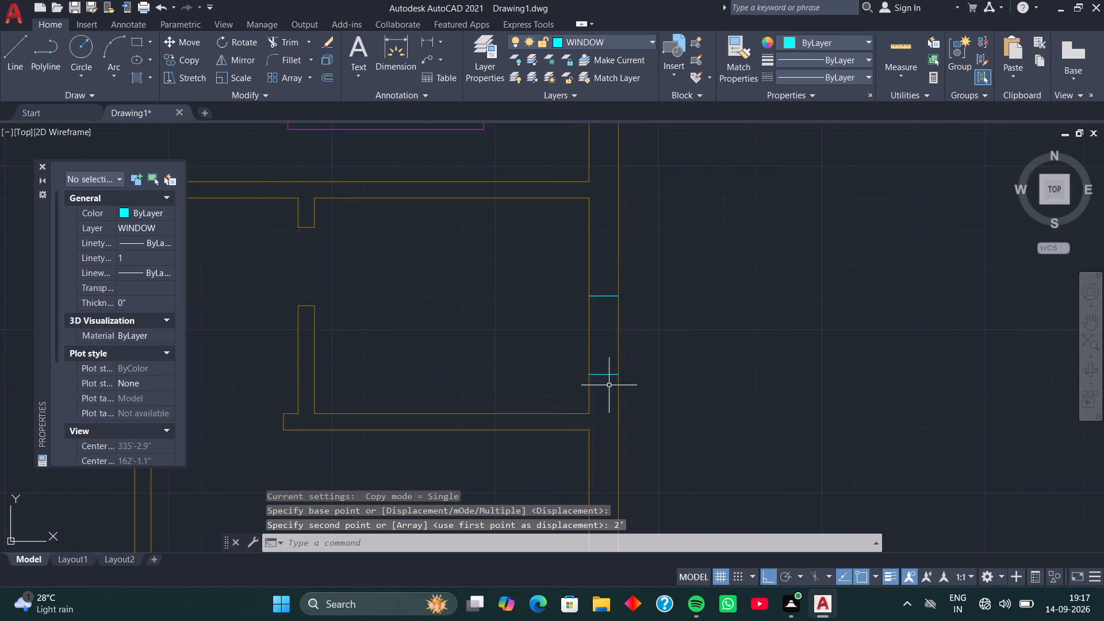
{"action": "middle_click_drag", "start_coordinate": [617, 415], "coordinate": [604, 243]}
{"action": "scroll", "coordinate": [604, 241], "scroll_direction": "down", "scroll_amount": 1}
{"action": "middle_click_drag", "start_coordinate": [604, 241], "coordinate": [622, 321]}
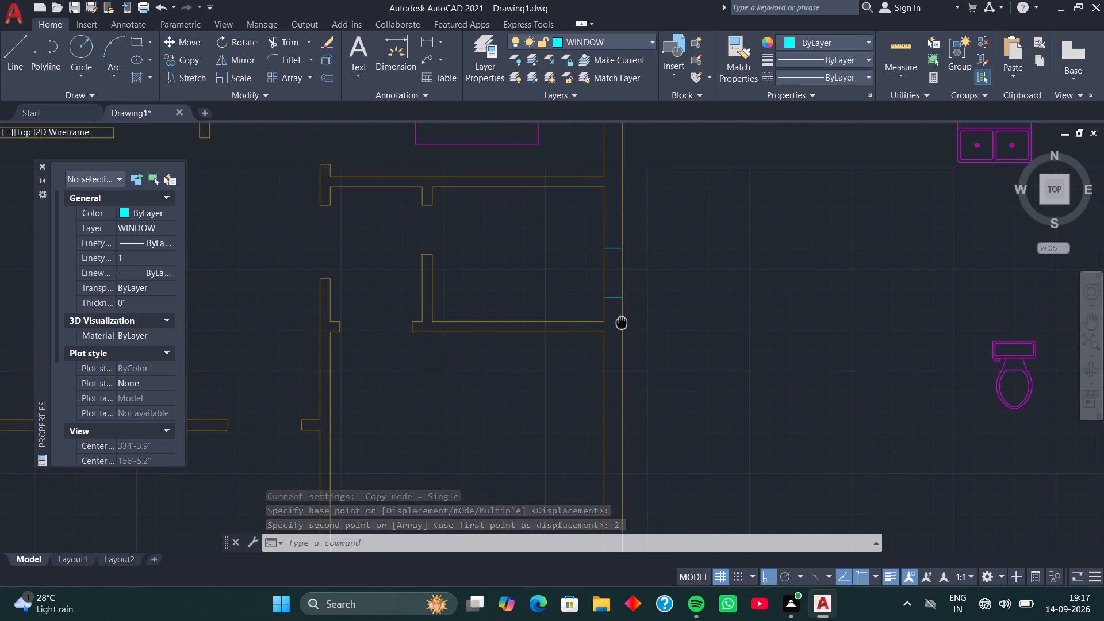
{"action": "middle_click_drag", "start_coordinate": [622, 321], "coordinate": [615, 293]}
{"action": "middle_click_drag", "start_coordinate": [599, 332], "coordinate": [598, 332]}
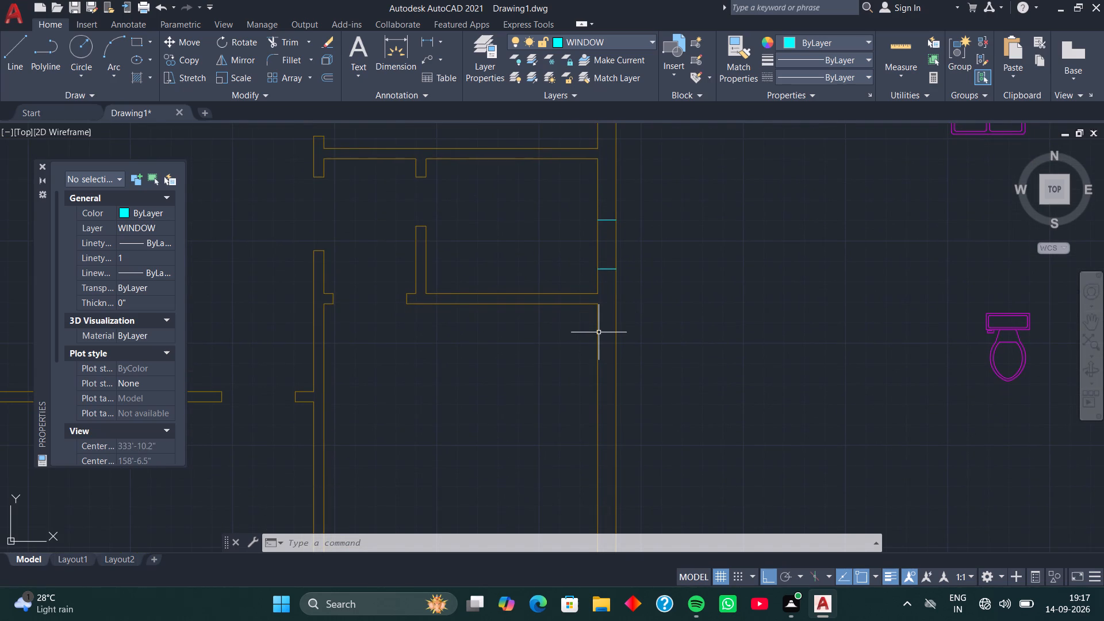
{"action": "middle_click_drag", "start_coordinate": [598, 332], "coordinate": [584, 259]}
{"action": "middle_click_drag", "start_coordinate": [584, 308], "coordinate": [567, 267]}
{"action": "middle_click_drag", "start_coordinate": [573, 328], "coordinate": [574, 328]}
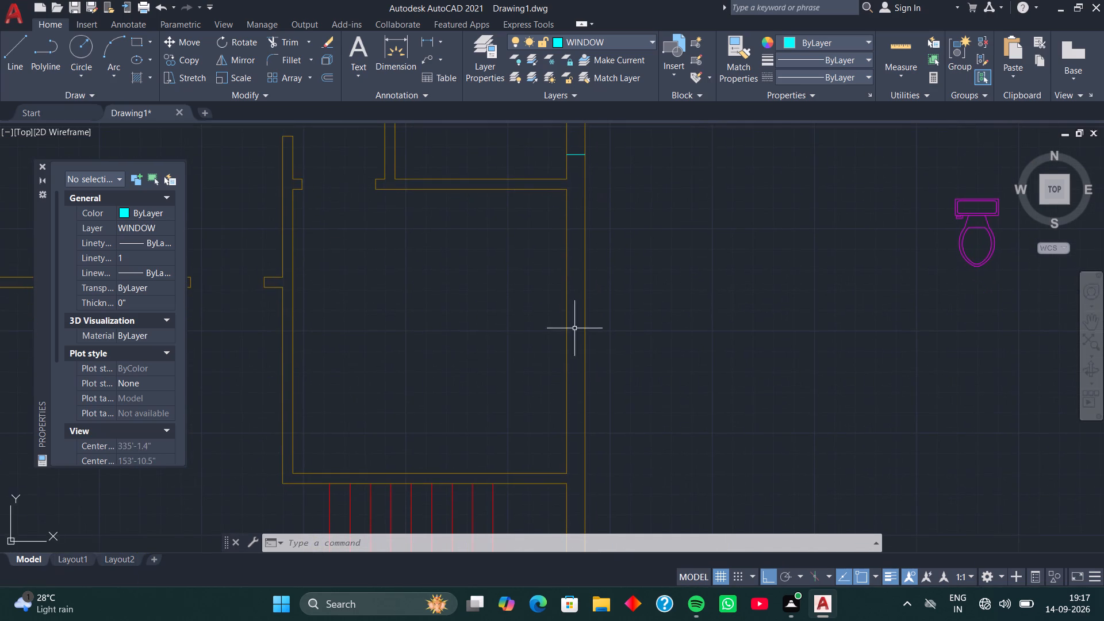
{"action": "middle_click_drag", "start_coordinate": [574, 328], "coordinate": [550, 238]}
{"action": "middle_click_drag", "start_coordinate": [572, 336], "coordinate": [570, 318]}
{"action": "scroll", "coordinate": [570, 318], "scroll_direction": "up", "scroll_amount": 1}
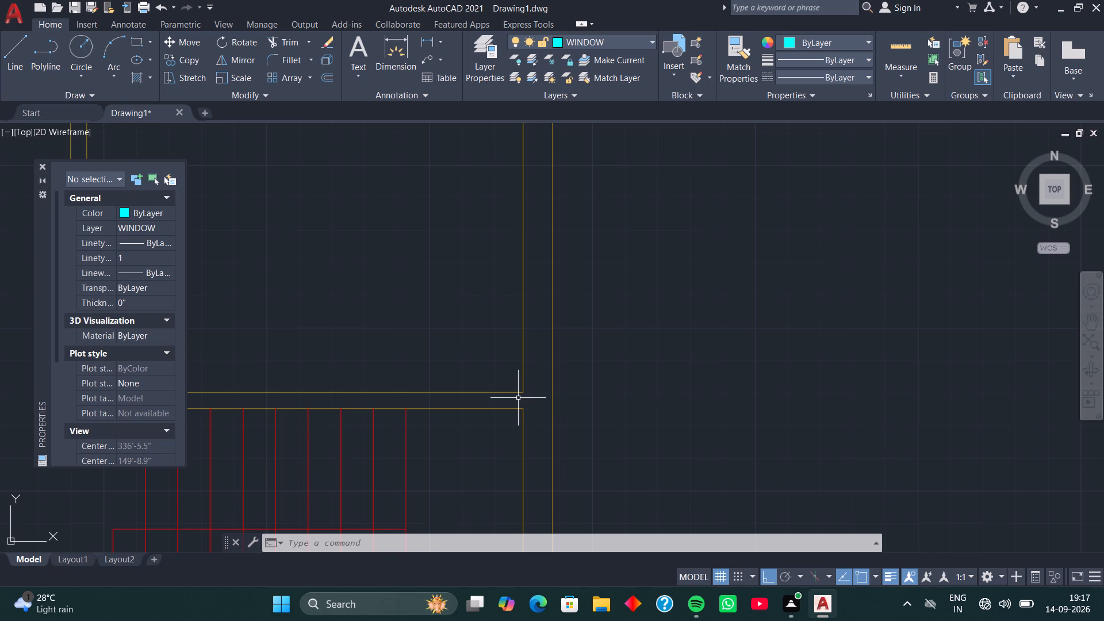
{"action": "scroll", "coordinate": [526, 399], "scroll_direction": "up", "scroll_amount": 2}
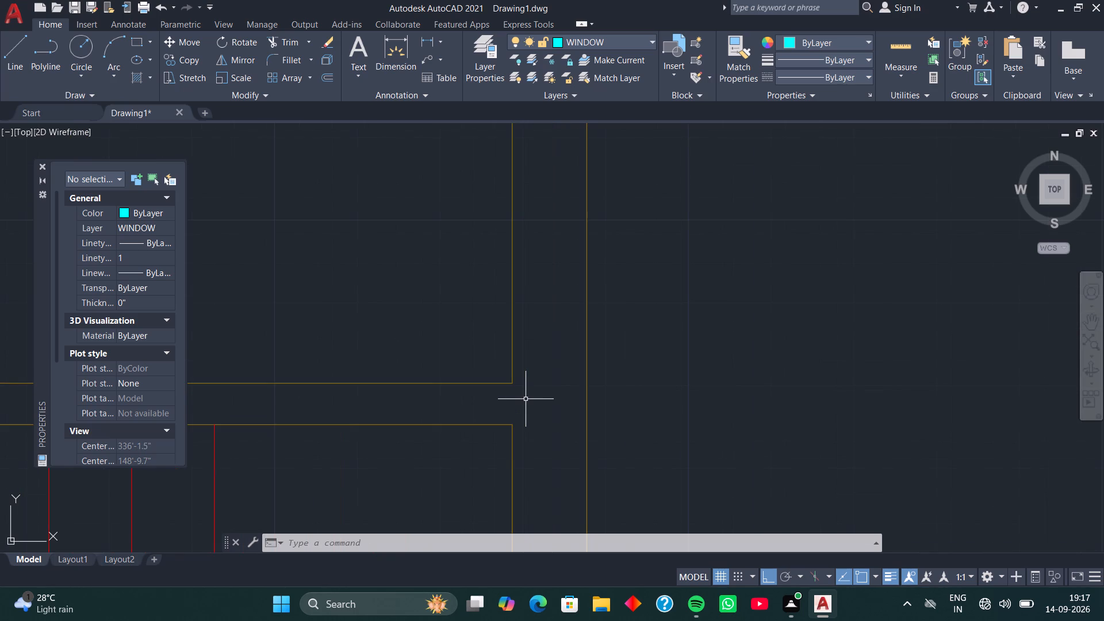
{"action": "type", "text": "L"}
{"action": "key", "text": "space"}
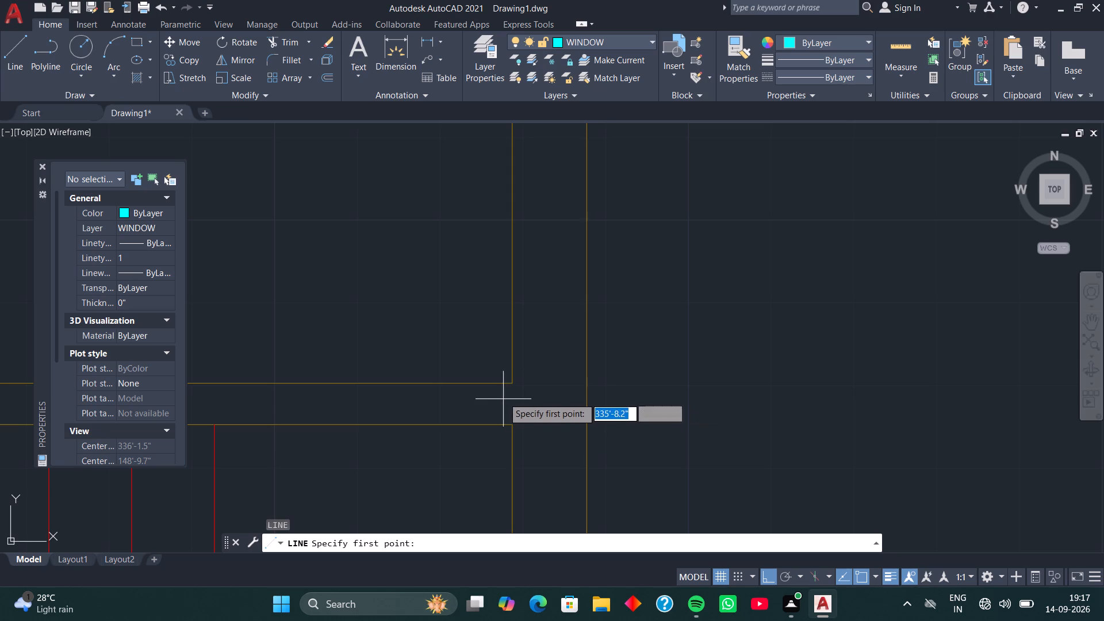
{"action": "left_click", "coordinate": [513, 382]}
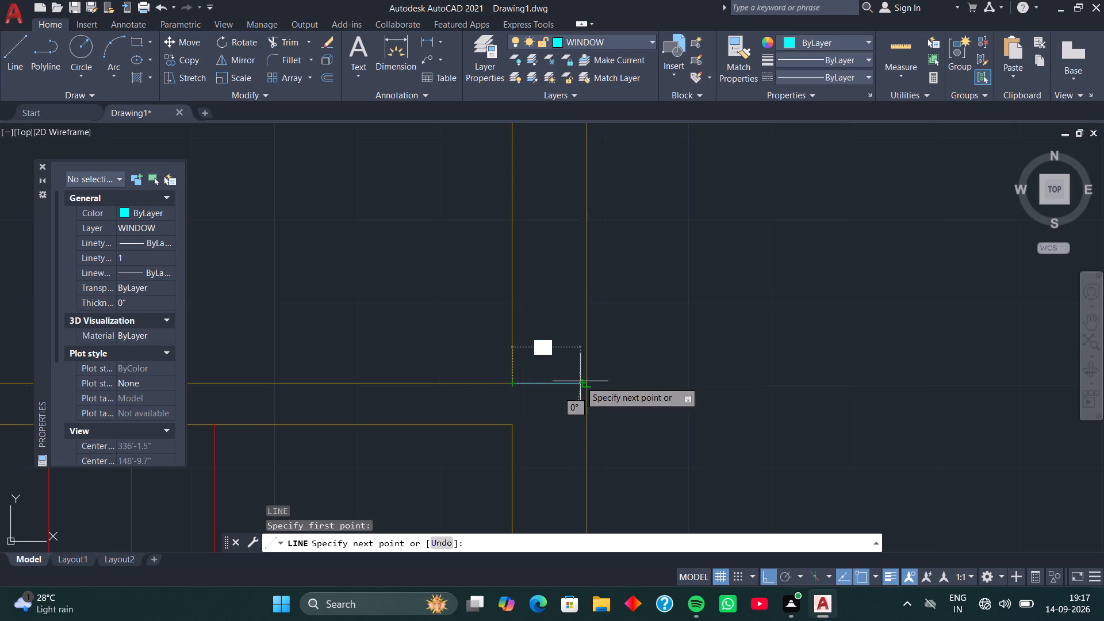
{"action": "left_click", "coordinate": [586, 385]}
{"action": "key", "text": "space"}
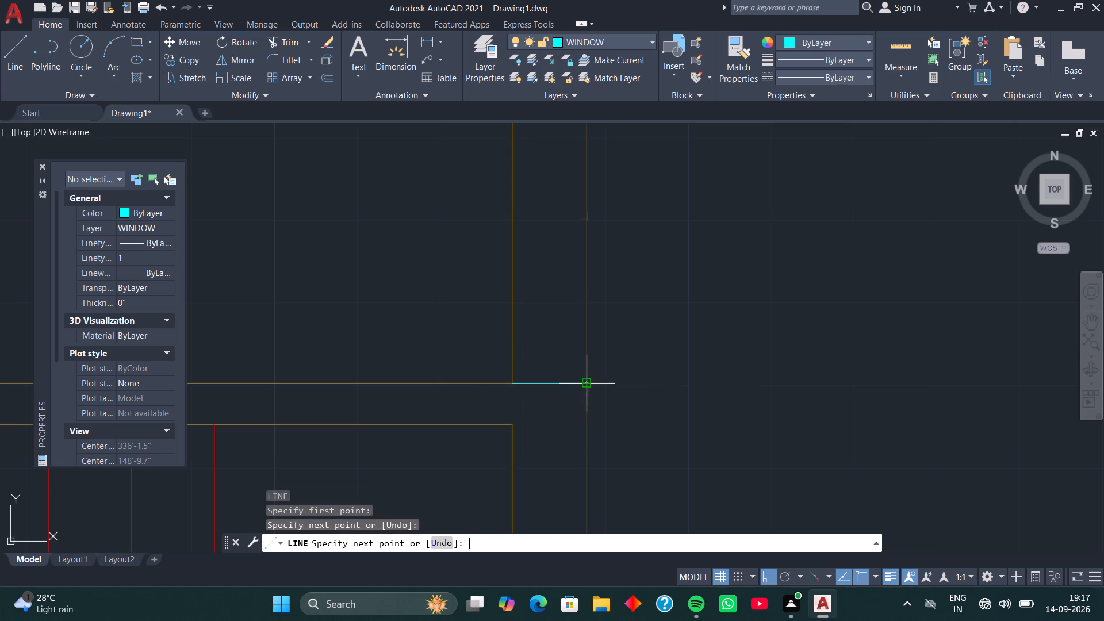
Move the 9" line of the room above the stairs 3'6" up along the right outer wall.
{"action": "left_click", "coordinate": [566, 382]}
{"action": "key", "text": "m"}
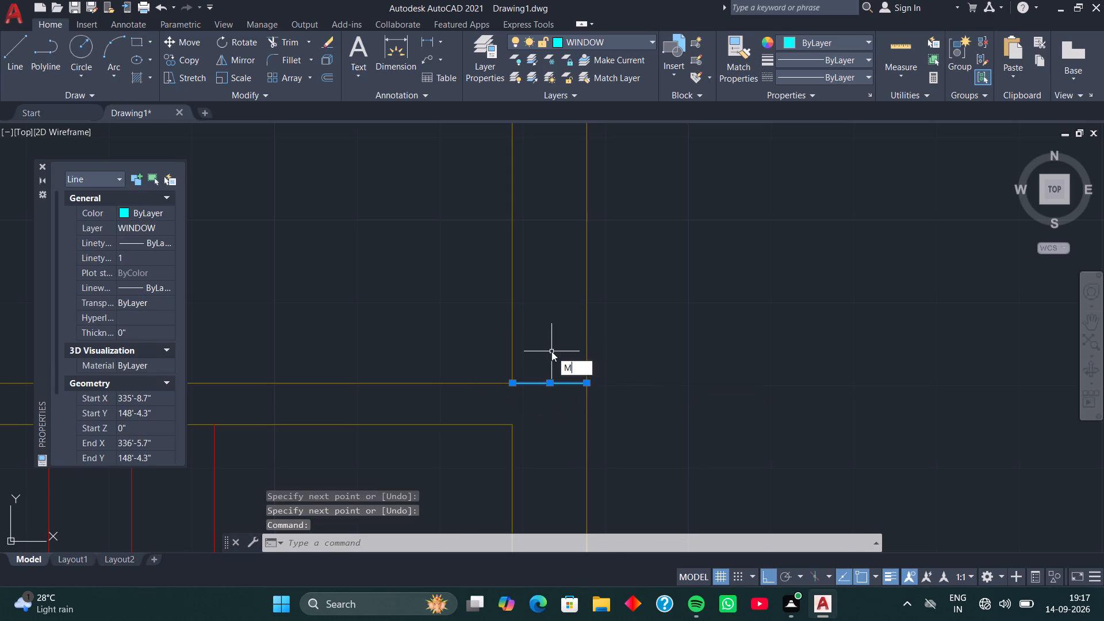
{"action": "key", "text": "space"}
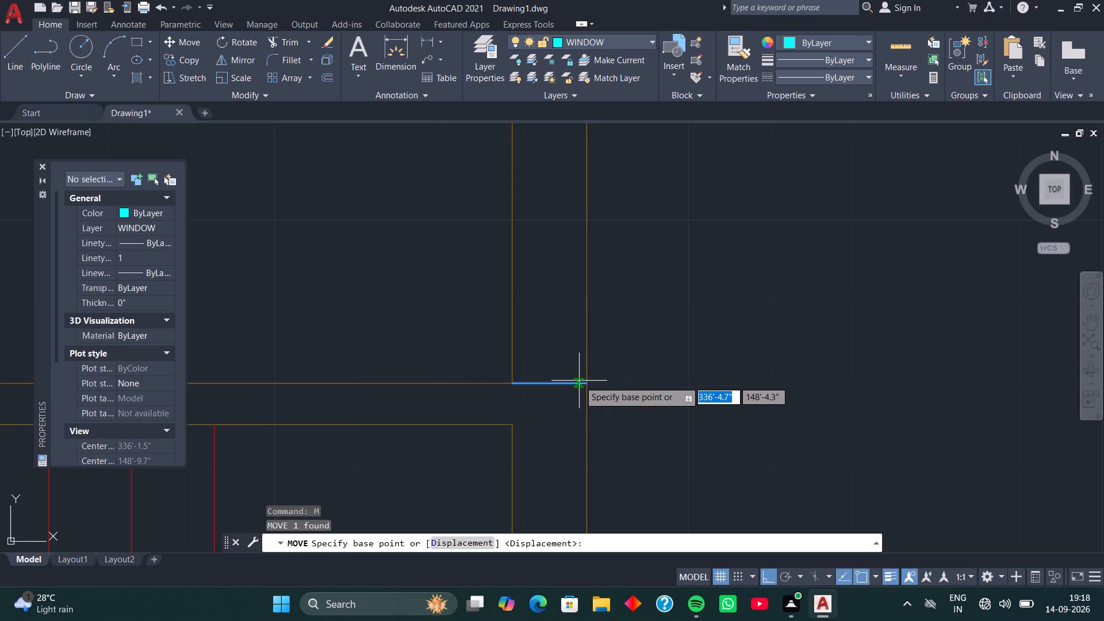
{"action": "left_click", "coordinate": [588, 384]}
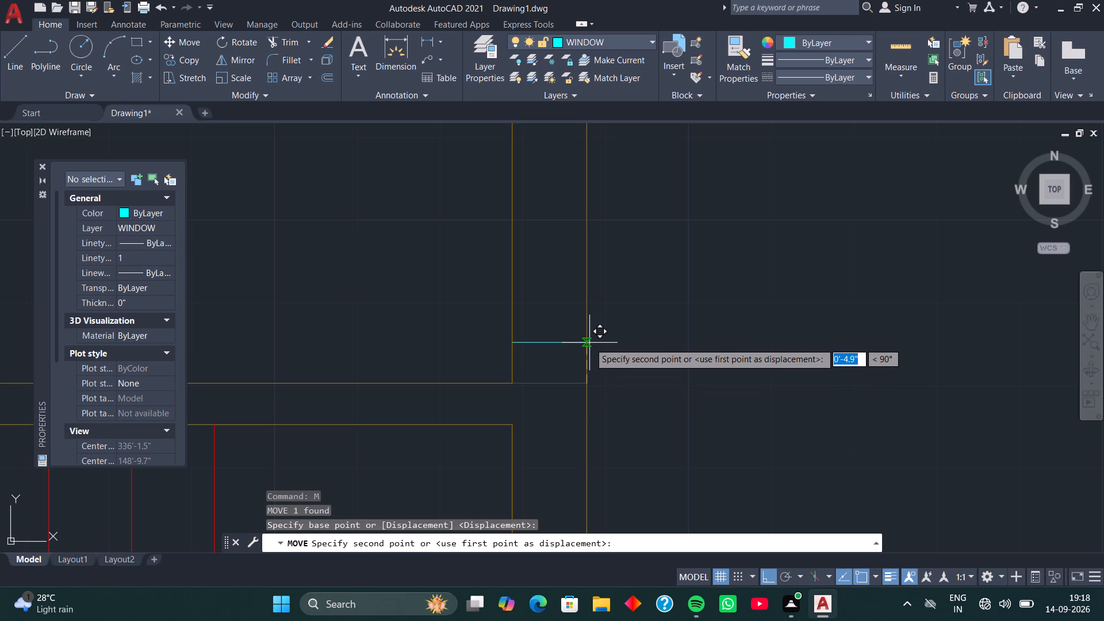
{"action": "type", "text": "3'6"}
{"action": "key", "text": "Return"}
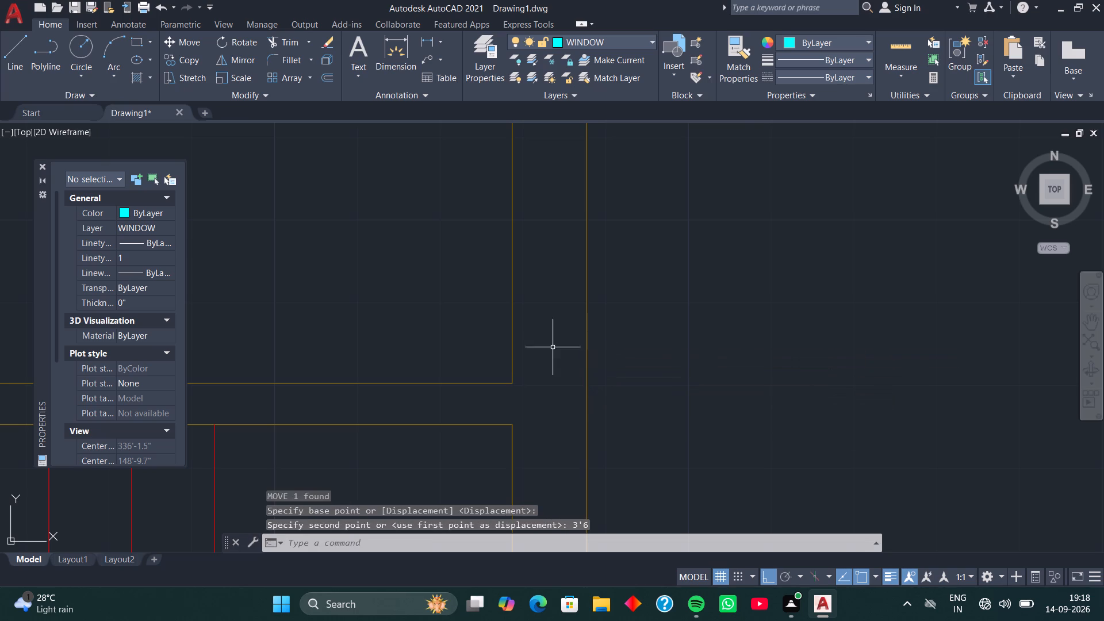
Copy the moved line 4' up along the right outer wall as the other end of that room's window.
{"action": "scroll", "coordinate": [530, 350], "scroll_direction": "down", "scroll_amount": 4}
{"action": "middle_click_drag", "start_coordinate": [517, 318], "coordinate": [493, 322]}
{"action": "scroll", "coordinate": [516, 326], "scroll_direction": "up", "scroll_amount": 4}
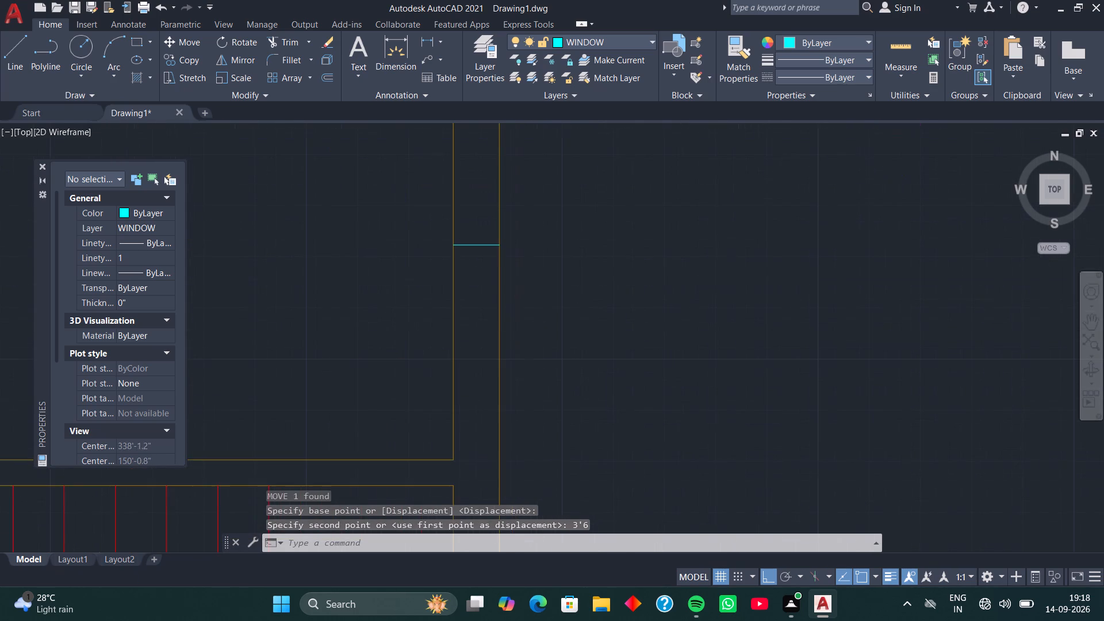
{"action": "left_click", "coordinate": [476, 245]}
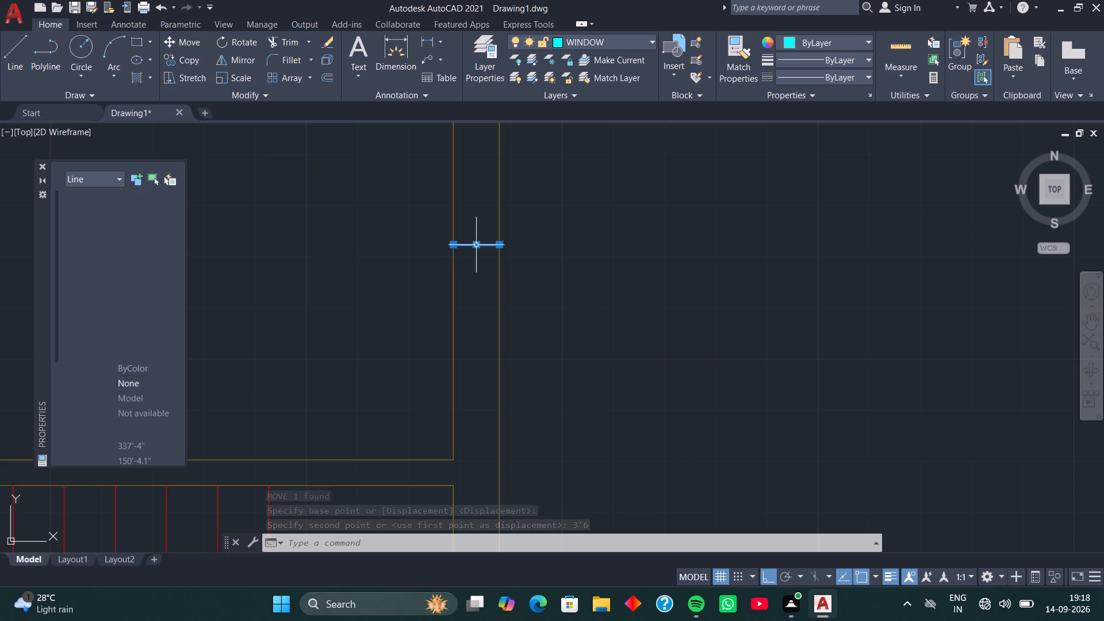
{"action": "key", "text": "c"}
{"action": "type", "text": "O"}
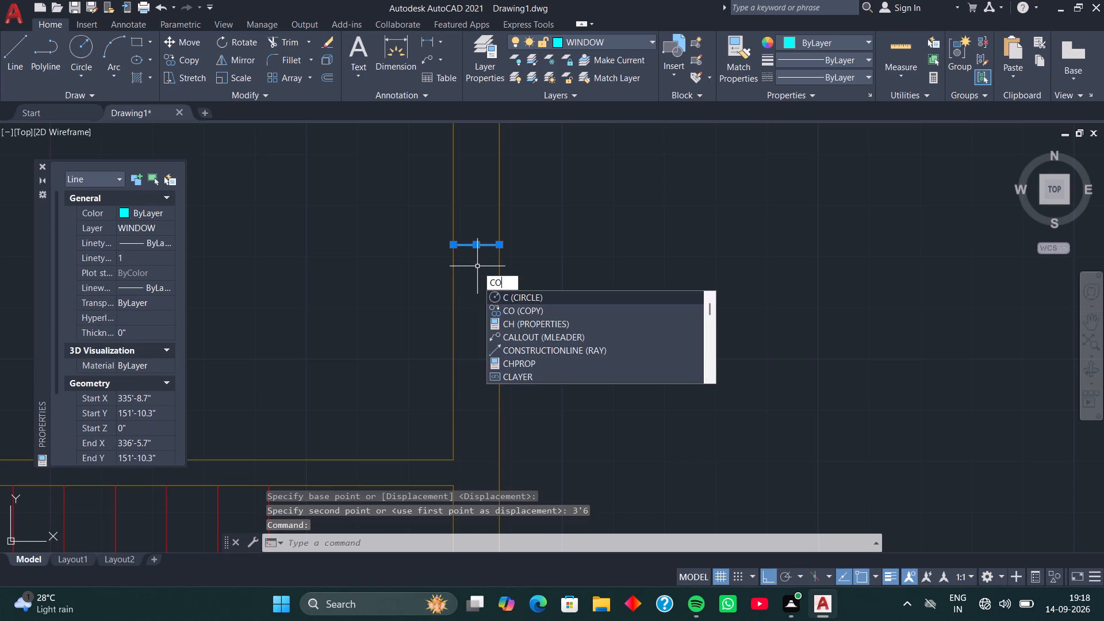
{"action": "key", "text": "space"}
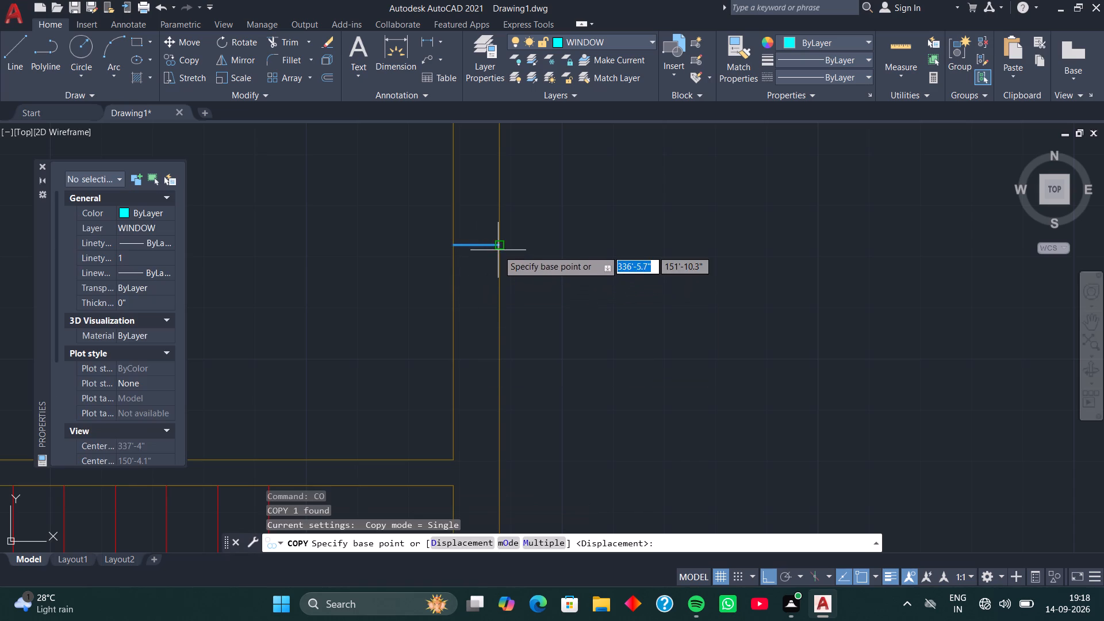
{"action": "left_click", "coordinate": [496, 248]}
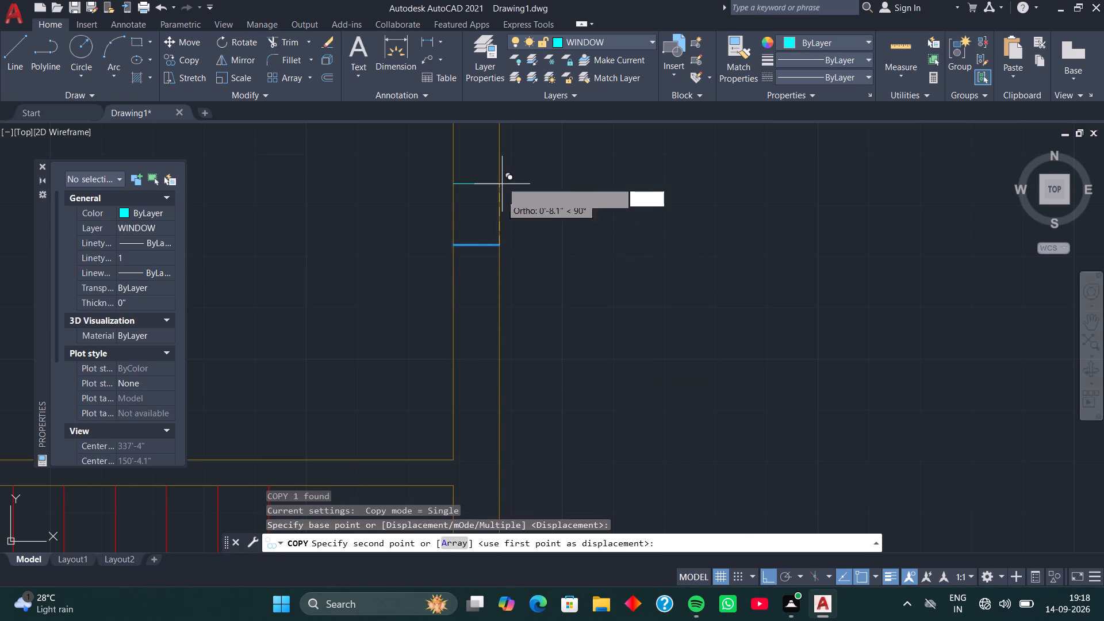
{"action": "scroll", "coordinate": [501, 186], "scroll_direction": "down", "scroll_amount": 1}
{"action": "middle_click_drag", "start_coordinate": [501, 186], "coordinate": [501, 341]}
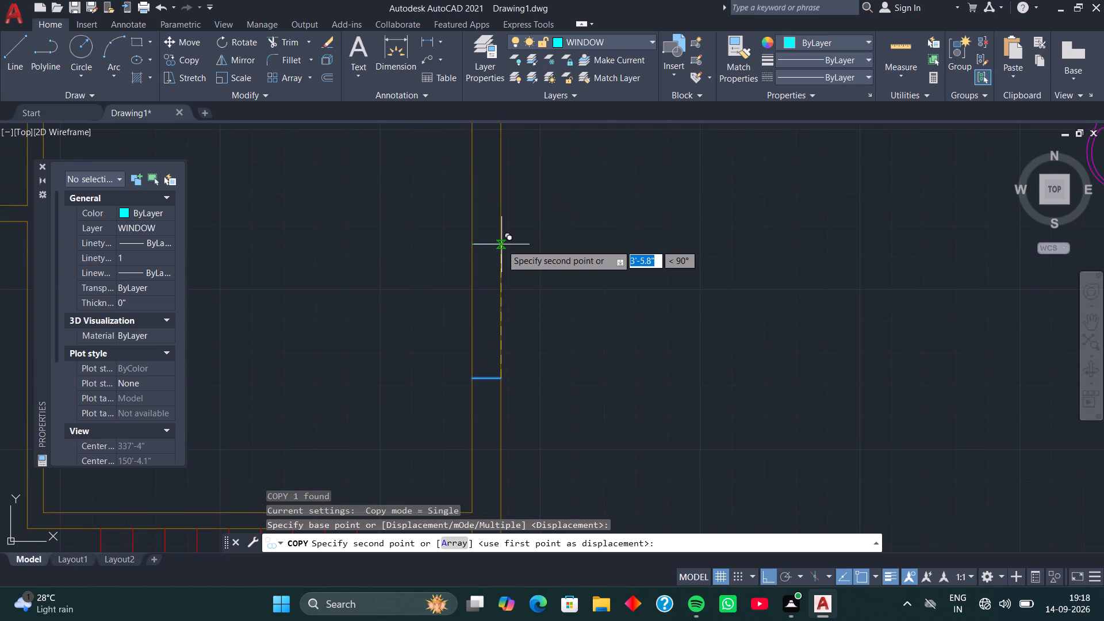
{"action": "type", "text": "4'"}
{"action": "key", "text": "Return"}
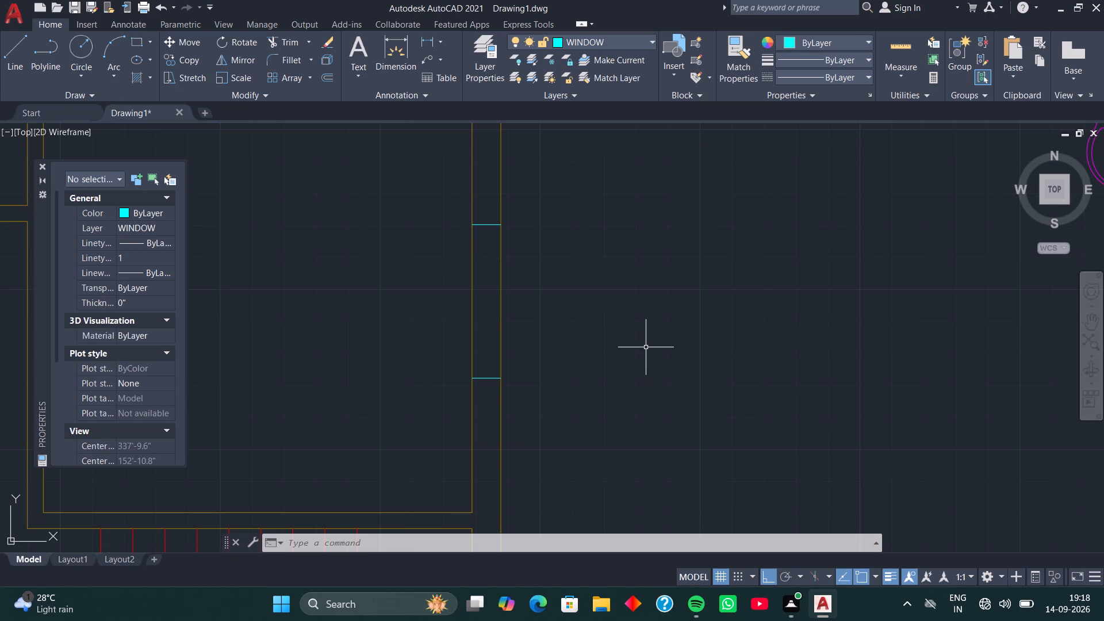
Draw a 9" horizontal line across the right outer wall from the lower-right inner corner of the stair room.
{"action": "scroll", "coordinate": [565, 352], "scroll_direction": "down", "scroll_amount": 2}
{"action": "middle_click_drag", "start_coordinate": [565, 428], "coordinate": [569, 327]}
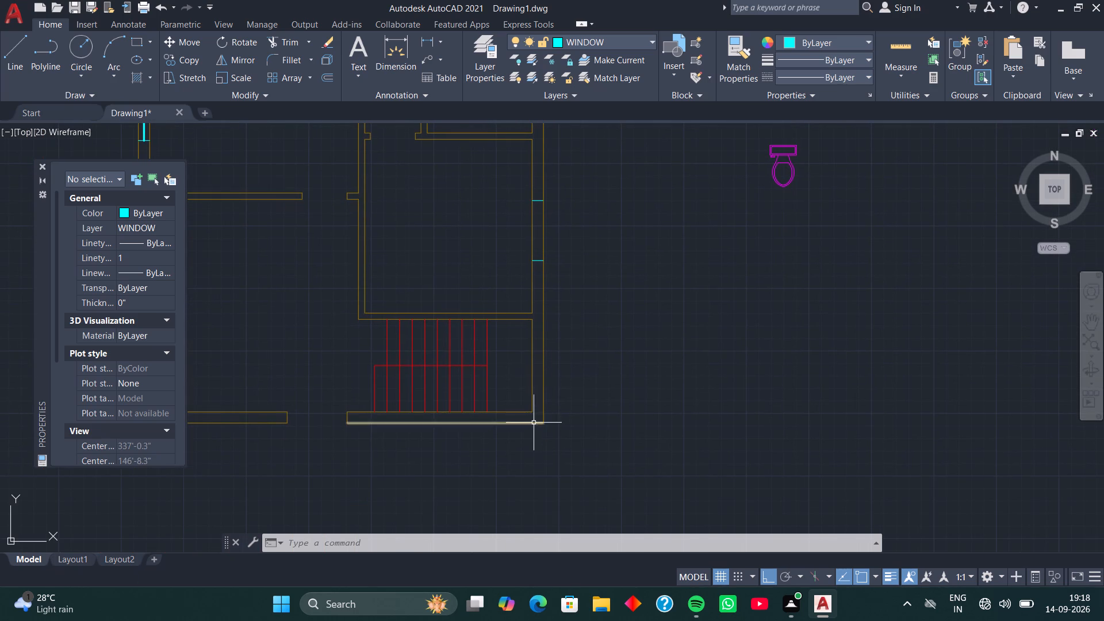
{"action": "scroll", "coordinate": [534, 423], "scroll_direction": "up", "scroll_amount": 2}
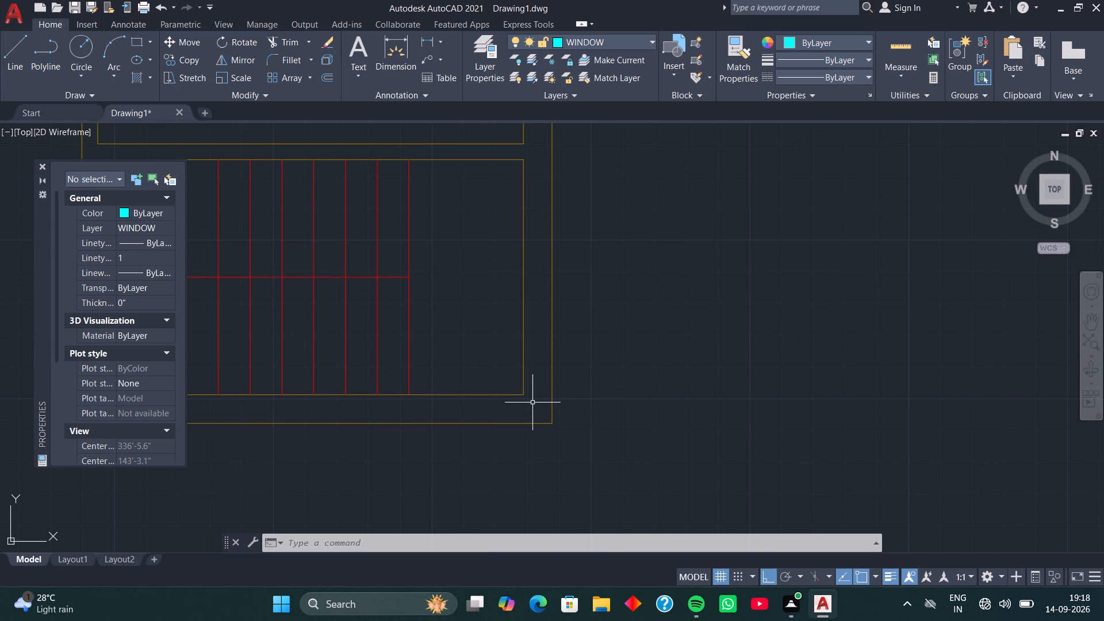
{"action": "middle_click_drag", "start_coordinate": [532, 401], "coordinate": [522, 419]}
{"action": "scroll", "coordinate": [522, 419], "scroll_direction": "up", "scroll_amount": 2}
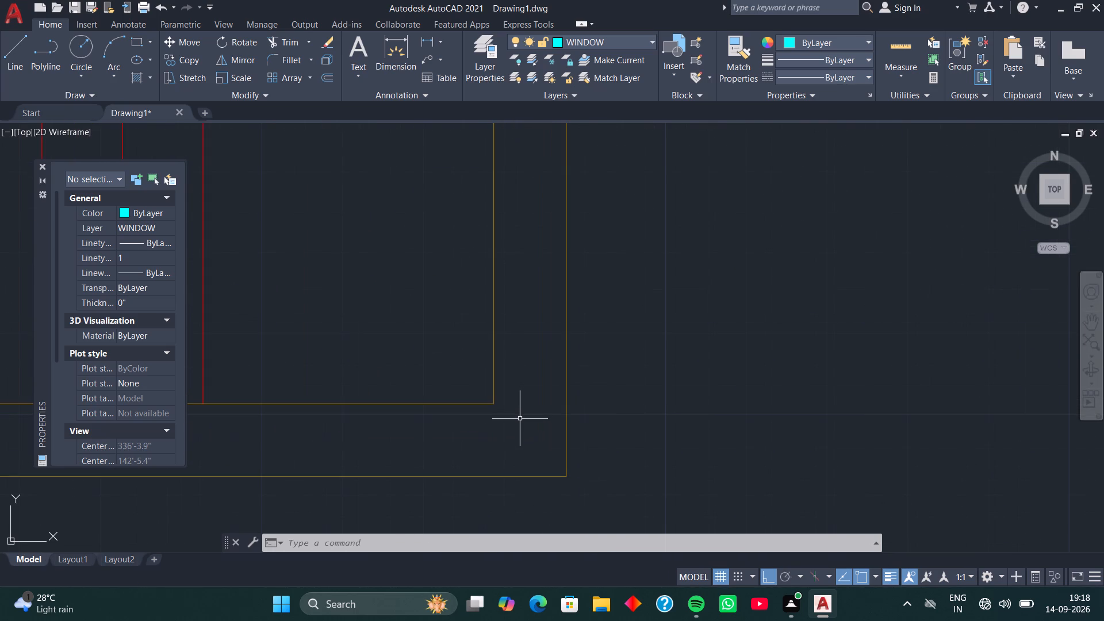
{"action": "key", "text": "l"}
{"action": "key", "text": "space"}
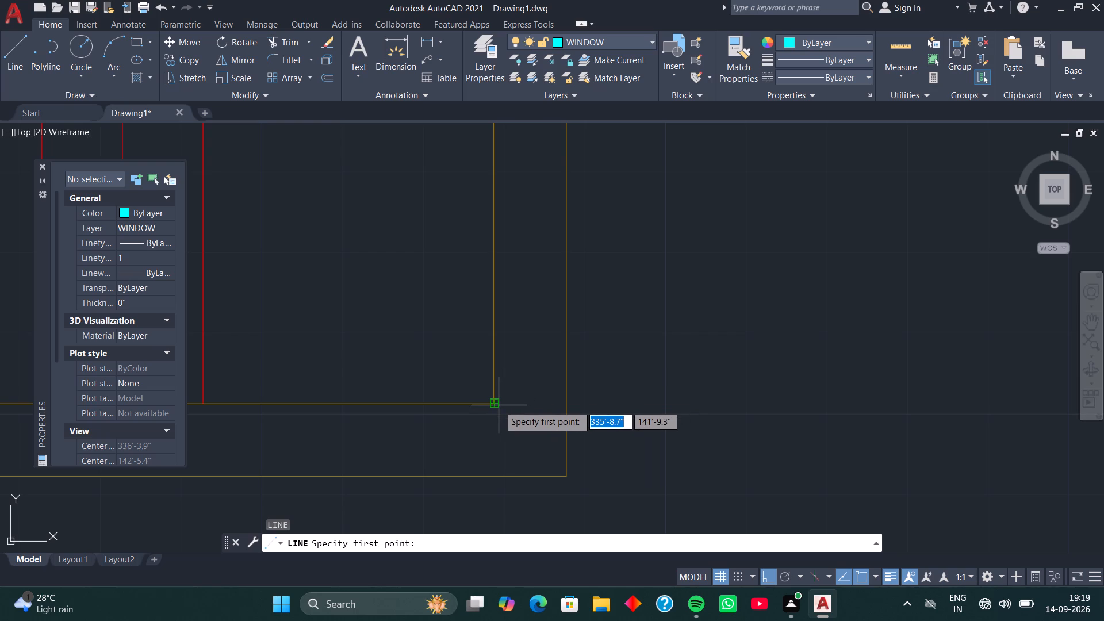
{"action": "left_click", "coordinate": [496, 405]}
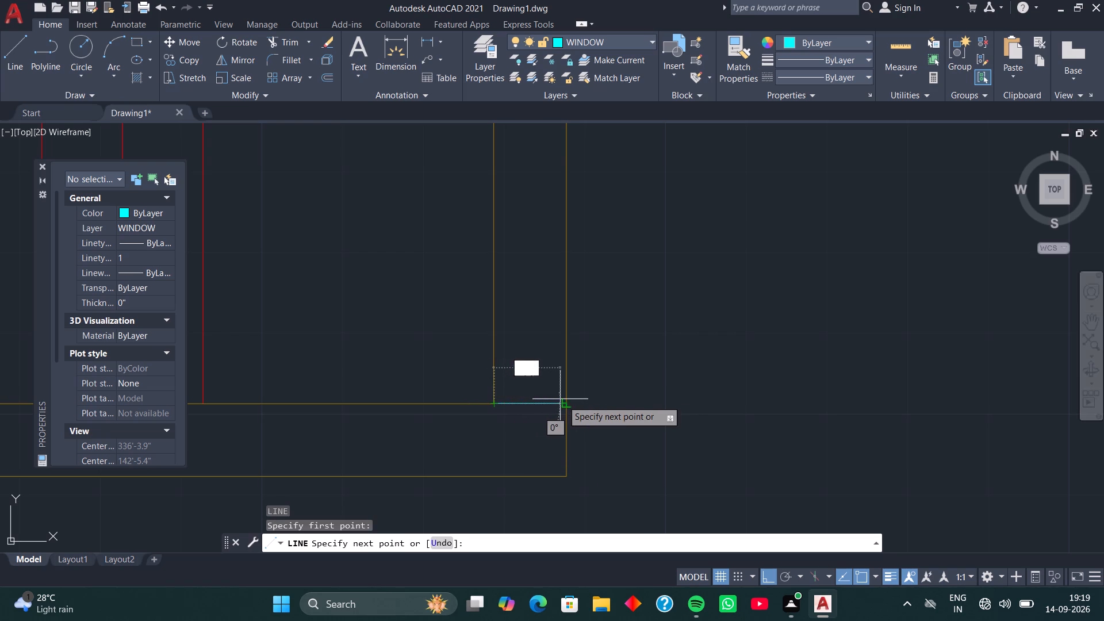
{"action": "left_click", "coordinate": [565, 403]}
{"action": "key", "text": "space"}
Move the stair room's new 9" line 1'6" up along the right outer wall.
{"action": "left_click", "coordinate": [562, 403]}
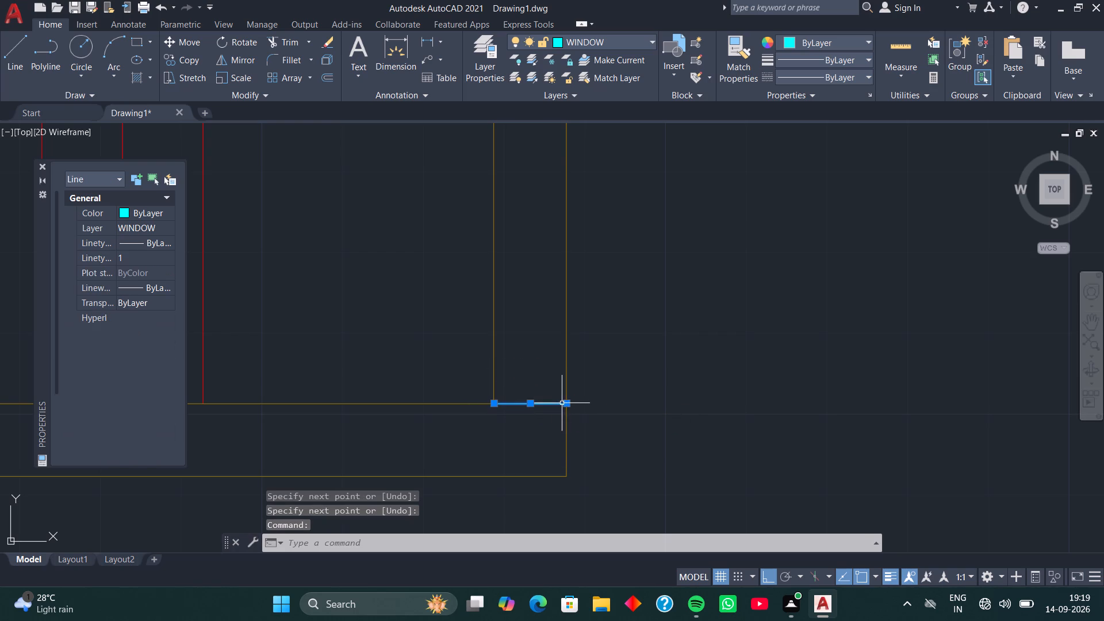
{"action": "key", "text": "m"}
{"action": "key", "text": "space"}
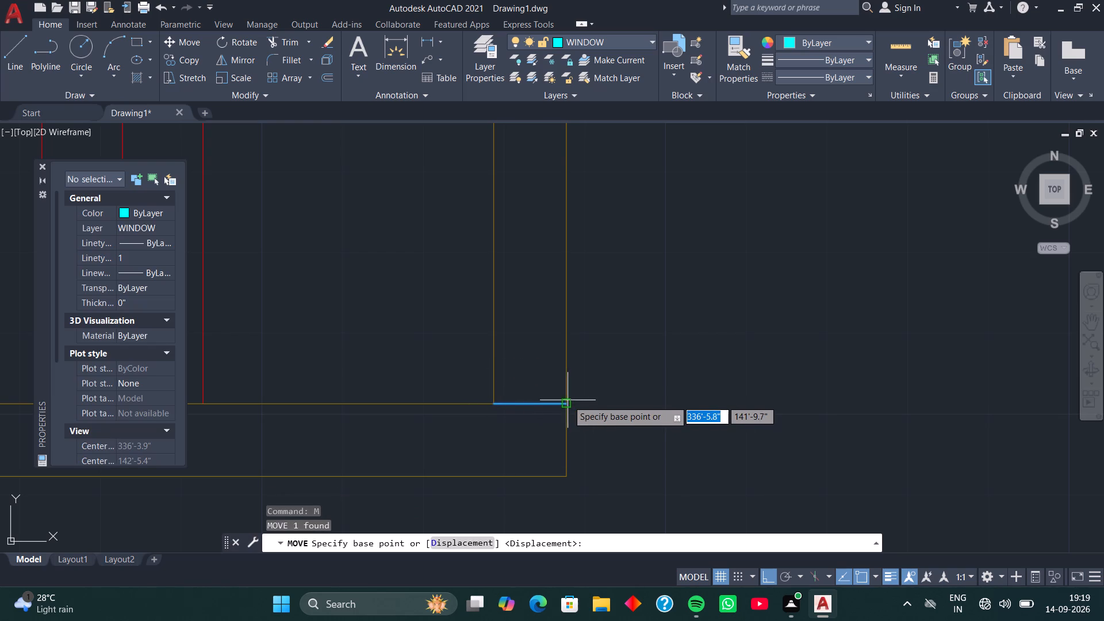
{"action": "left_click", "coordinate": [568, 401]}
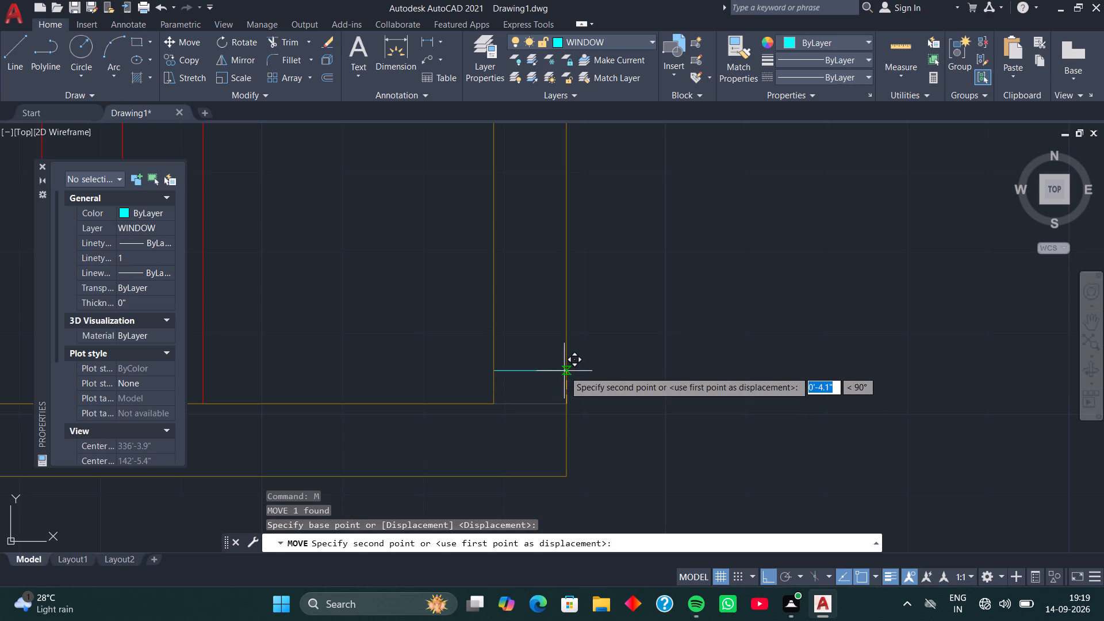
{"action": "key", "text": "1"}
{"action": "type", "text": "'6"}
{"action": "key", "text": "Return"}
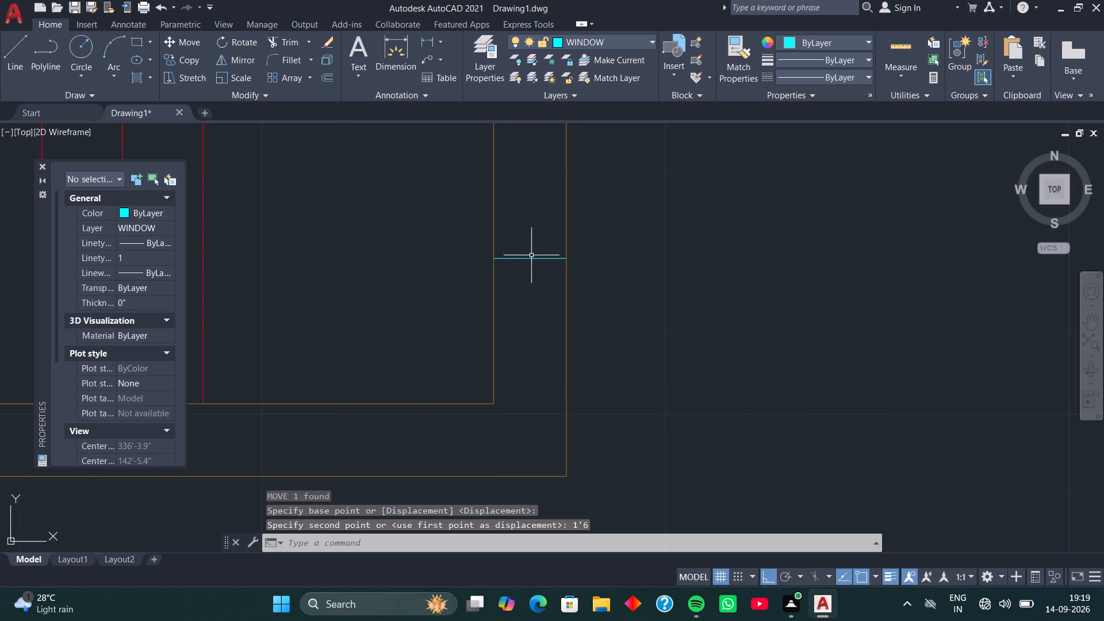
Copy the moved line 3' up along the right outer wall as the stair room window's other end.
{"action": "left_click", "coordinate": [531, 255]}
{"action": "left_click", "coordinate": [519, 266]}
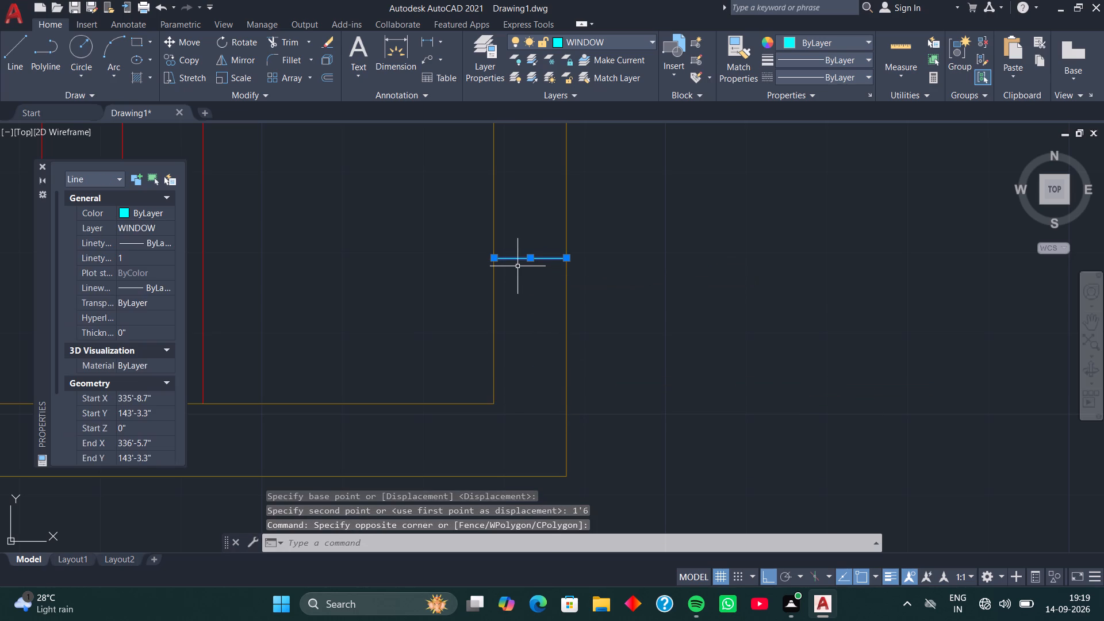
{"action": "key", "text": "c"}
{"action": "type", "text": "O"}
{"action": "key", "text": "space"}
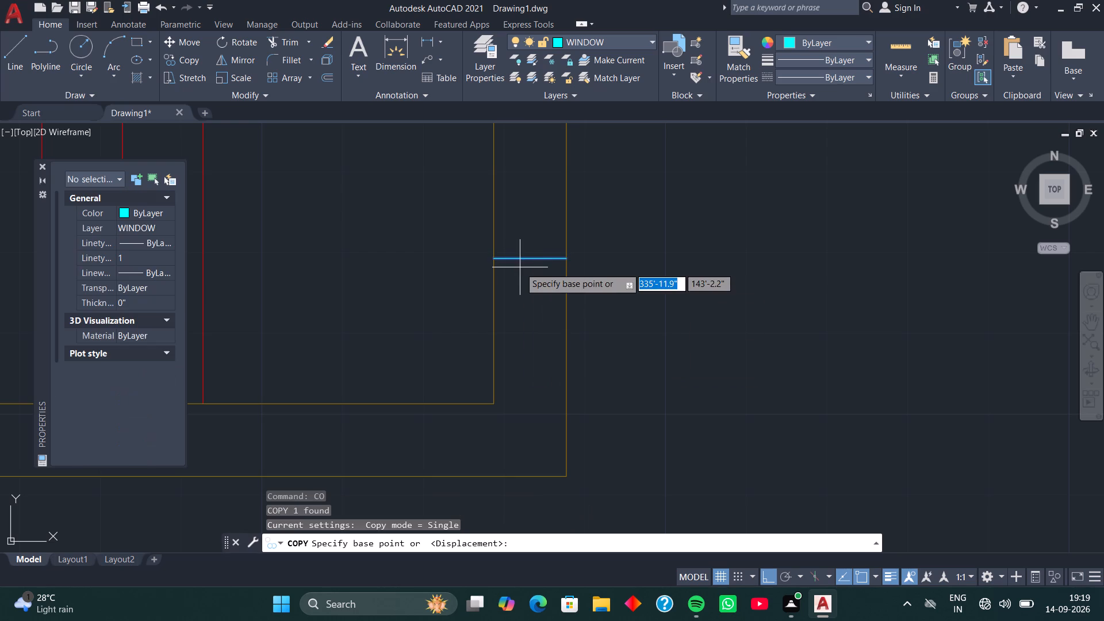
{"action": "left_click", "coordinate": [566, 257]}
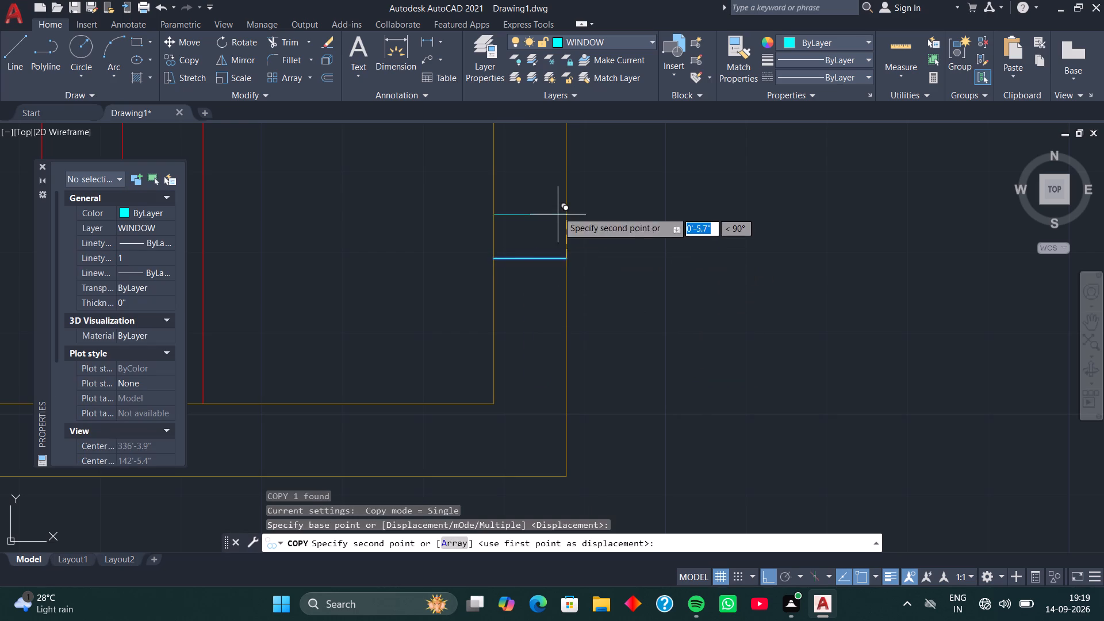
{"action": "scroll", "coordinate": [558, 212], "scroll_direction": "down", "scroll_amount": 1}
{"action": "middle_click_drag", "start_coordinate": [558, 214], "coordinate": [577, 392]}
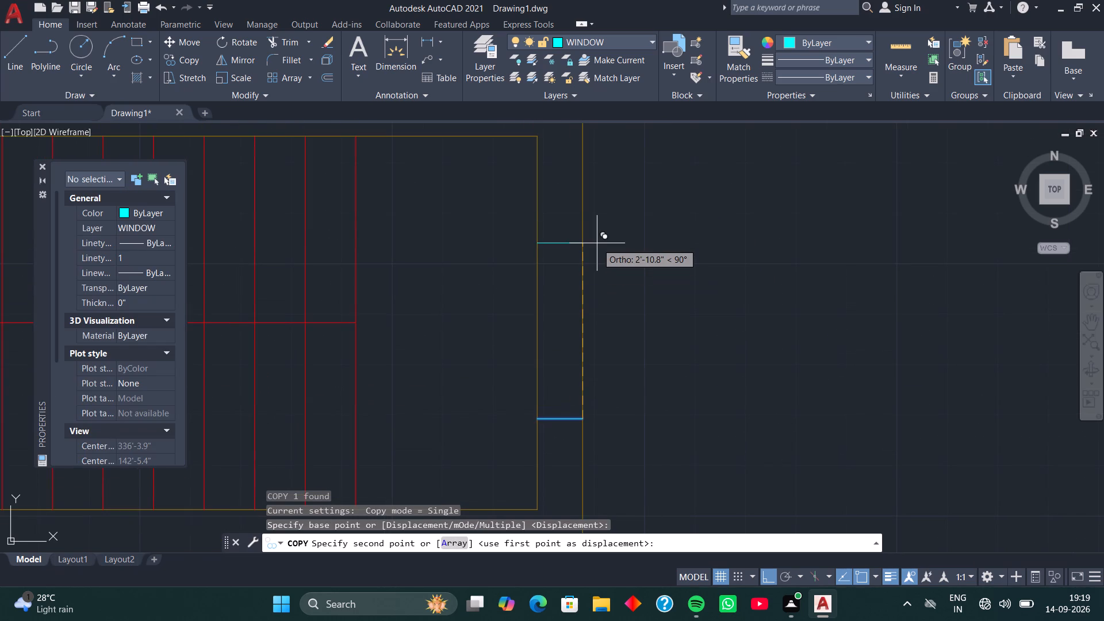
{"action": "type", "text": "3'"}
{"action": "key", "text": "Return"}
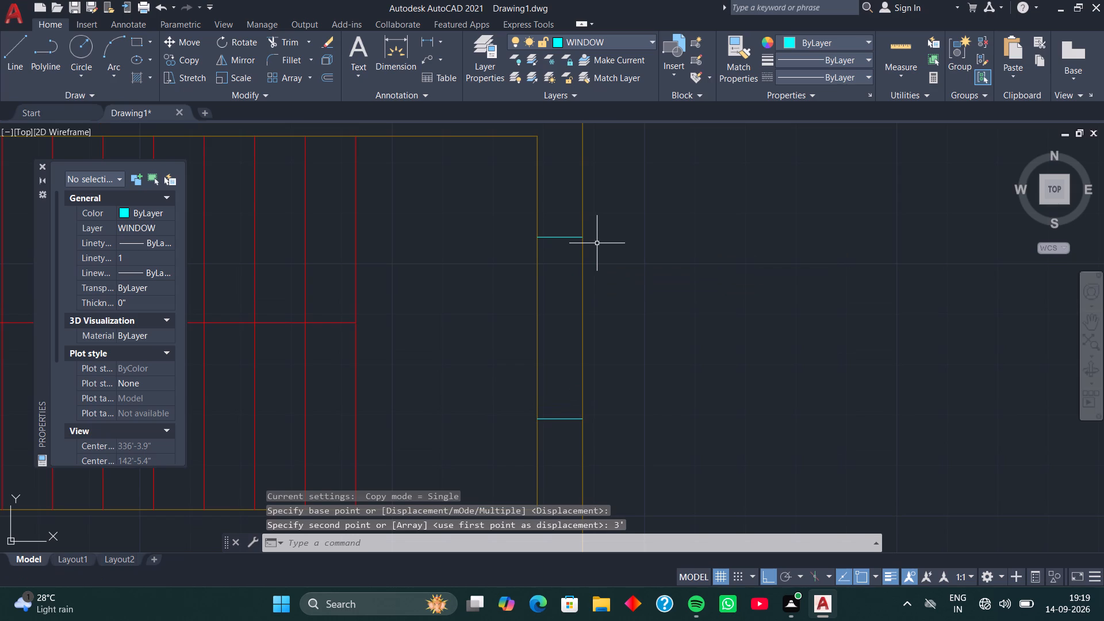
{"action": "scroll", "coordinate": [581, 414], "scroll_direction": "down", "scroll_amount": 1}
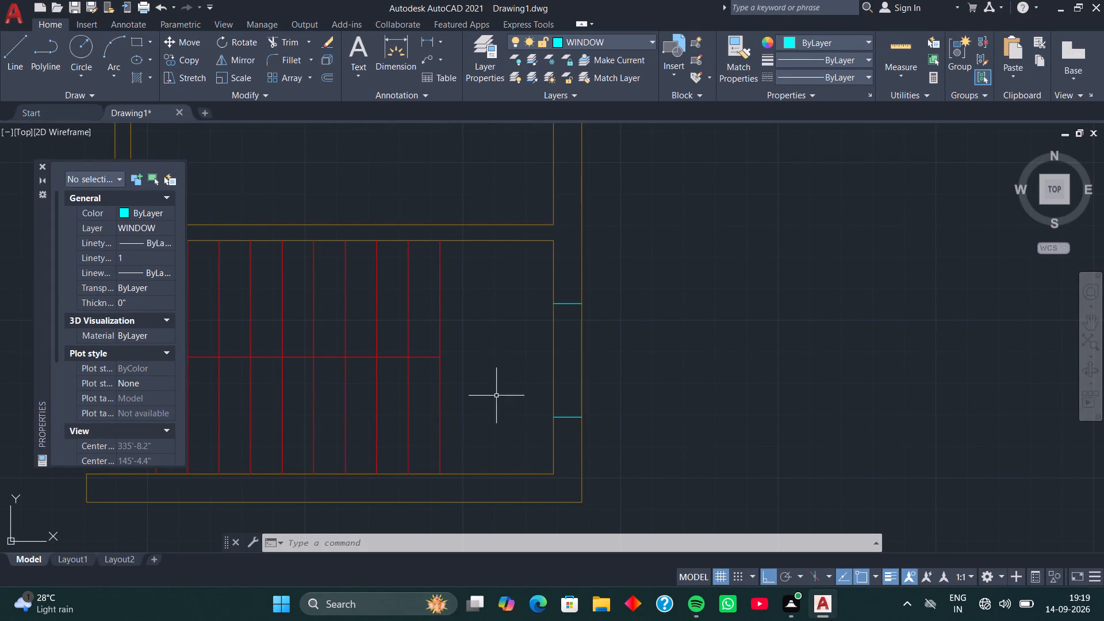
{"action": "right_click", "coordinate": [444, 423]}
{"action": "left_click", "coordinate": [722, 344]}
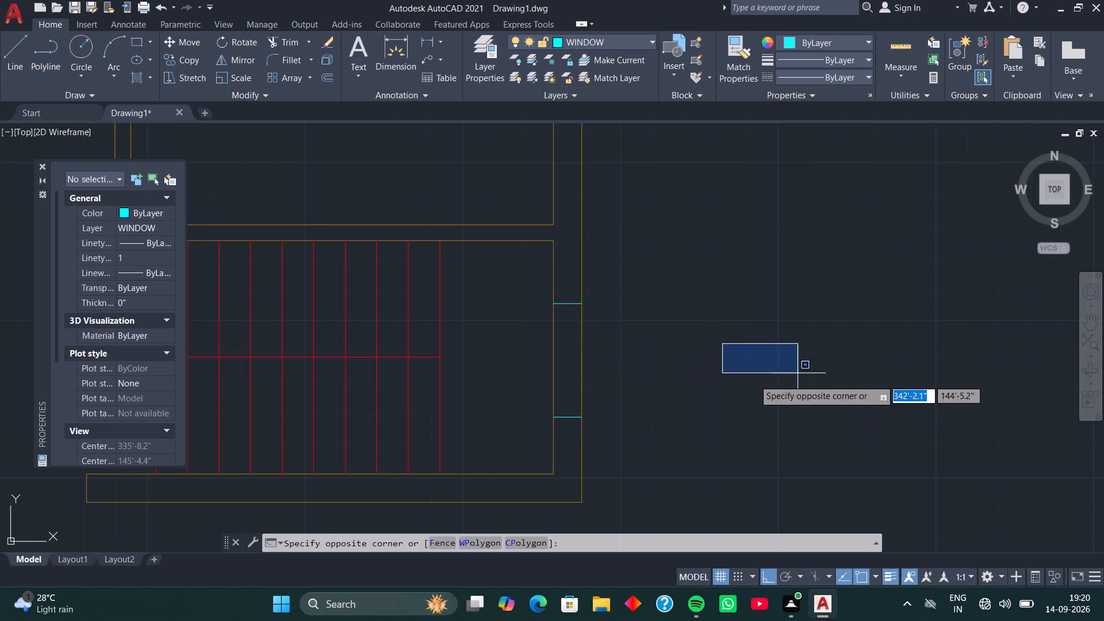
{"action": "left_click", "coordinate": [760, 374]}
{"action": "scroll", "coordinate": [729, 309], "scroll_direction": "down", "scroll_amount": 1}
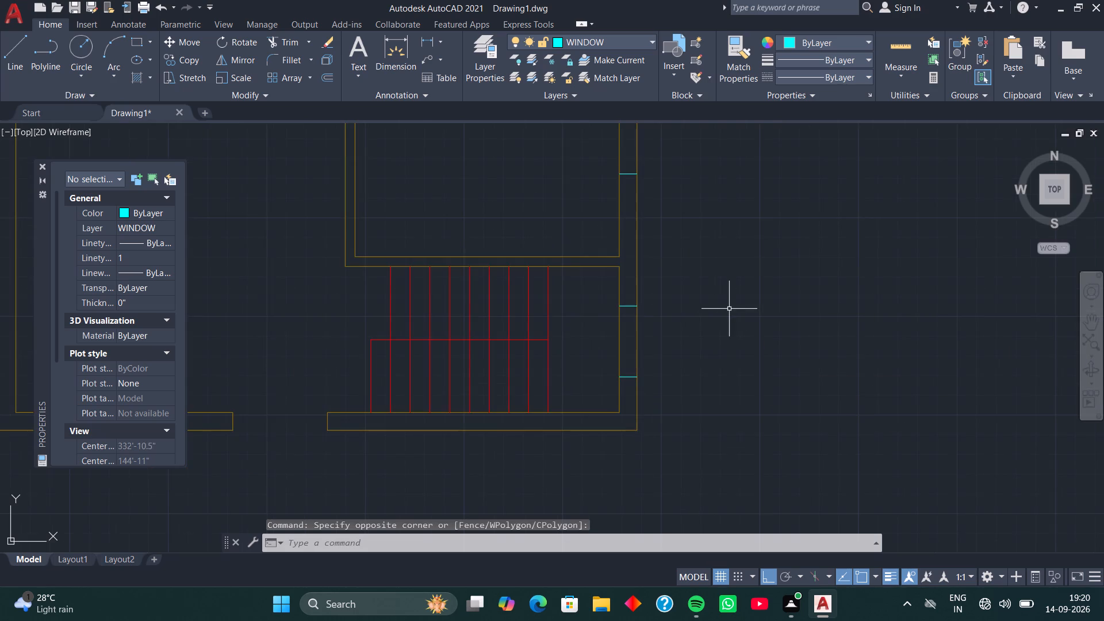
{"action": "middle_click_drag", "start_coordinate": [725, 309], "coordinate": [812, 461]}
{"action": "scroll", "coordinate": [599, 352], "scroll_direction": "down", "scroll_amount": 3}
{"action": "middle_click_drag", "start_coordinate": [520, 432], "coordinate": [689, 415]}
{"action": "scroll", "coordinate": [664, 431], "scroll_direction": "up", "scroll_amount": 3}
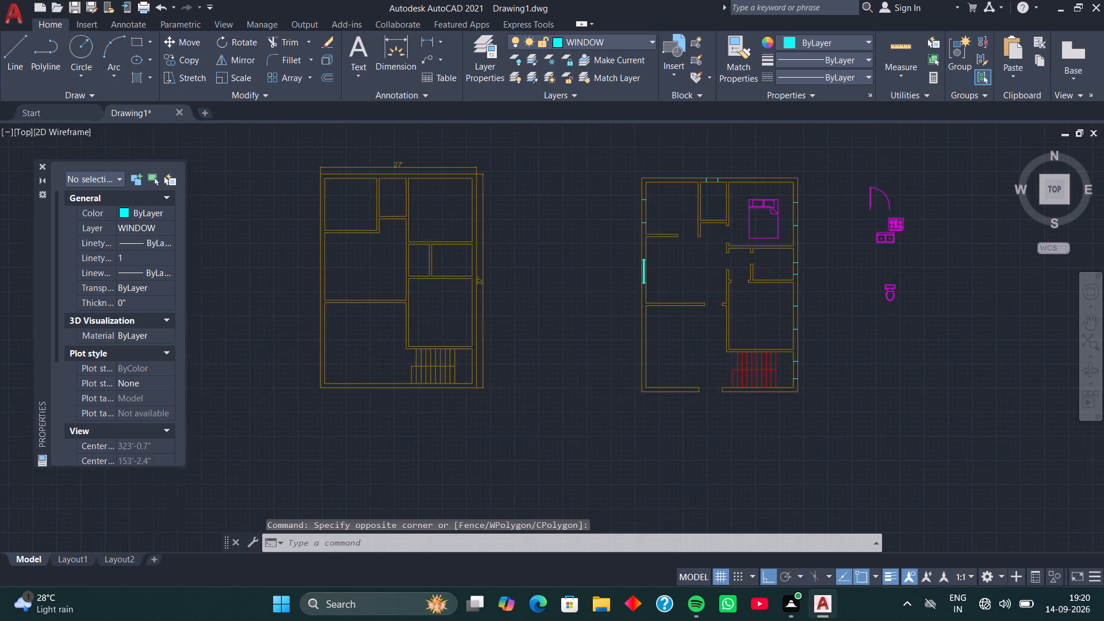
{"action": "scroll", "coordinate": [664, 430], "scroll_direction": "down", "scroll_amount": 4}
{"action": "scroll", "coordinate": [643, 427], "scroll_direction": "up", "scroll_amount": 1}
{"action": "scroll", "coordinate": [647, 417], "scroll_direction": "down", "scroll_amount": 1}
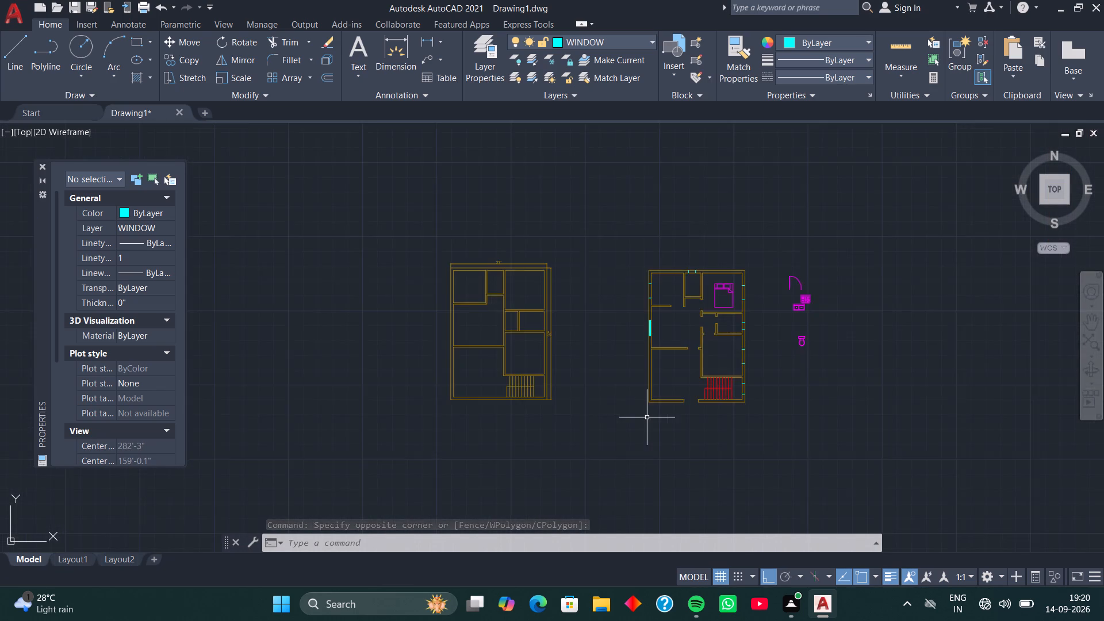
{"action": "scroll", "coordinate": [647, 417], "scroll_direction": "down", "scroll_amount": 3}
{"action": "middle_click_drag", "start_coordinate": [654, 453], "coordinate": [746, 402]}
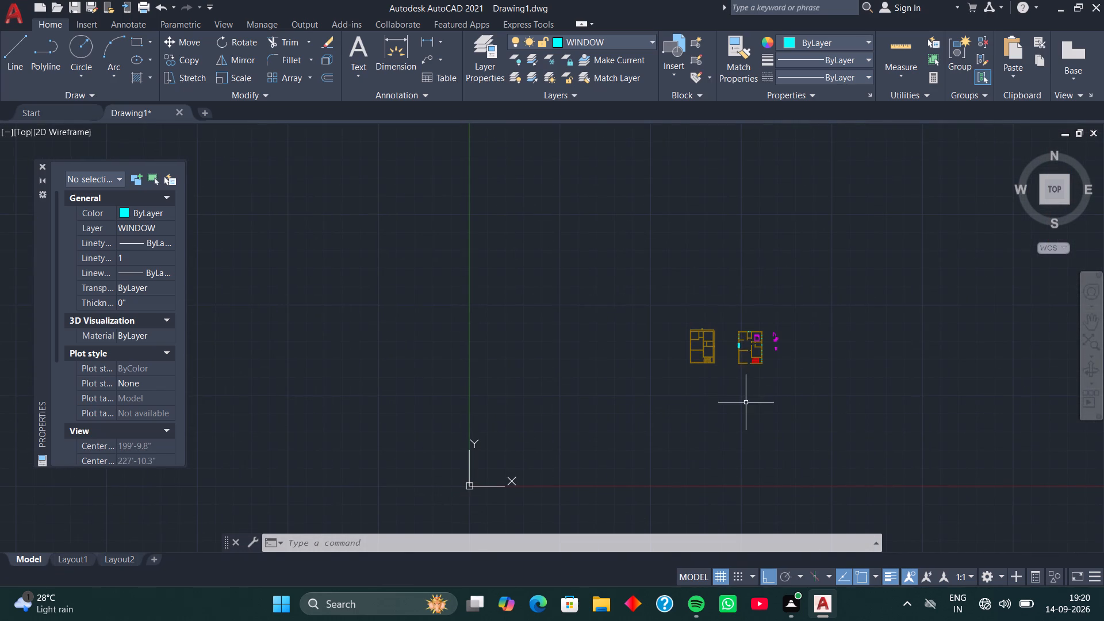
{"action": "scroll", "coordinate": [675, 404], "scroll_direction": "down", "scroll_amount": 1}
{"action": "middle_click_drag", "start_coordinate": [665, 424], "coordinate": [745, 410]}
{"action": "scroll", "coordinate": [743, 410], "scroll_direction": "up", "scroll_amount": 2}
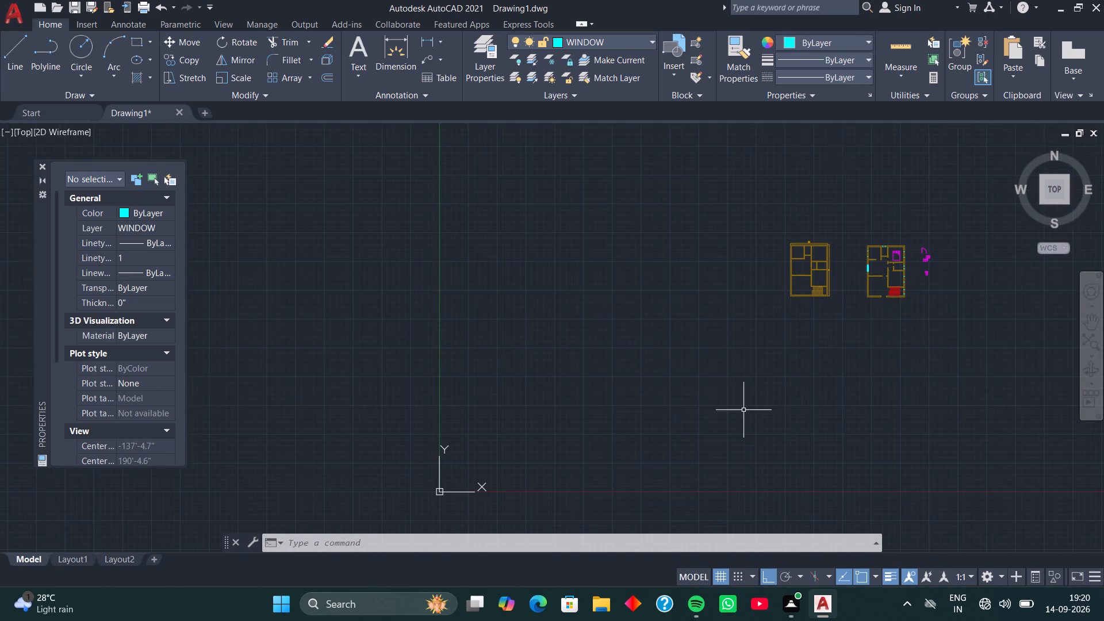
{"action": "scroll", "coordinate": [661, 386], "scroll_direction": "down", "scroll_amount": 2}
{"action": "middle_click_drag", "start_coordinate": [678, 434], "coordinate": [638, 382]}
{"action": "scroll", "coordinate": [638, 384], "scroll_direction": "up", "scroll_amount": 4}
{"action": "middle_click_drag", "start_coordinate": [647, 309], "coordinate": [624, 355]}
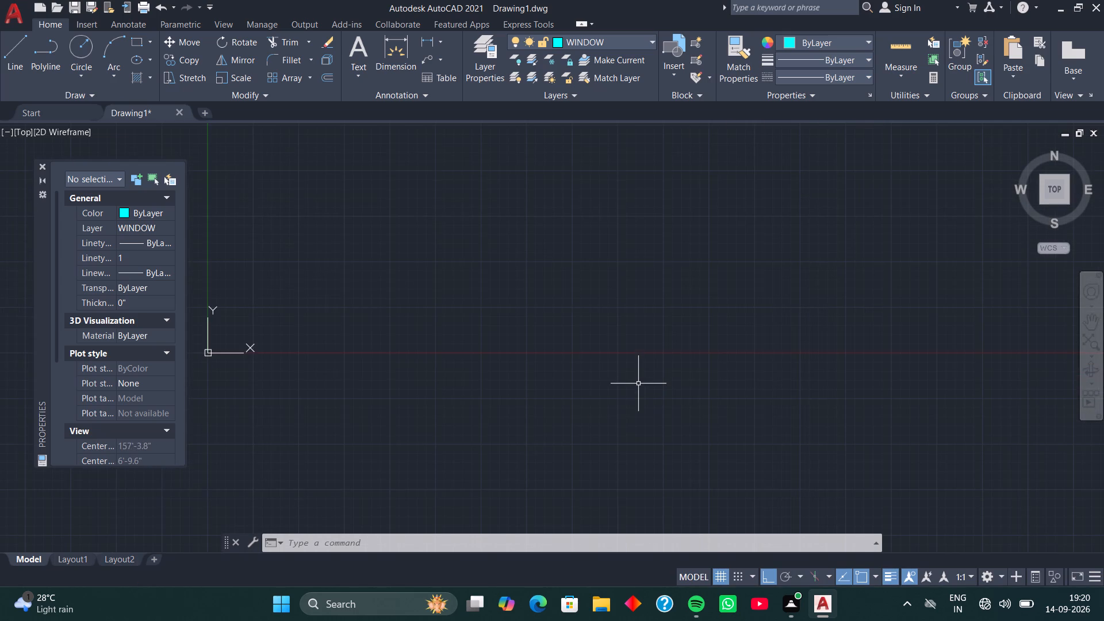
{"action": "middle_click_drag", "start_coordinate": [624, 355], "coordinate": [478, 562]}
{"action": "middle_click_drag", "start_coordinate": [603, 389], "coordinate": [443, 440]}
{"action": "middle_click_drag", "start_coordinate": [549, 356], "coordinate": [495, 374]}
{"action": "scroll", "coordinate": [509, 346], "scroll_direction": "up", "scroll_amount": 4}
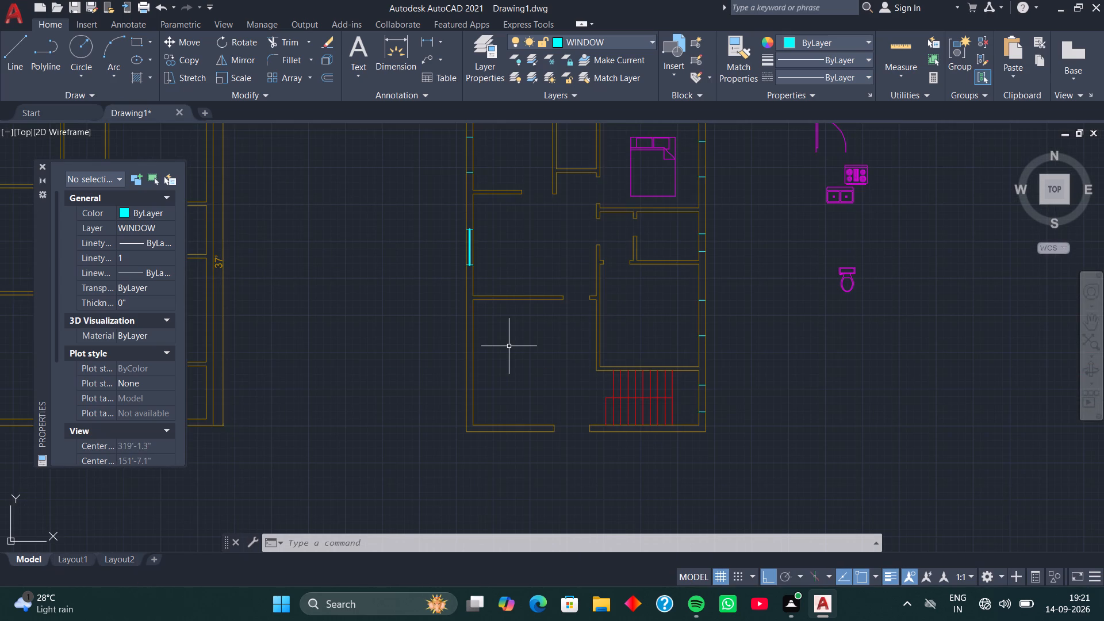
Examine the right-hand plan's lower rooms and bottom outer wall for the next window location.
{"action": "middle_click_drag", "start_coordinate": [502, 389], "coordinate": [500, 369]}
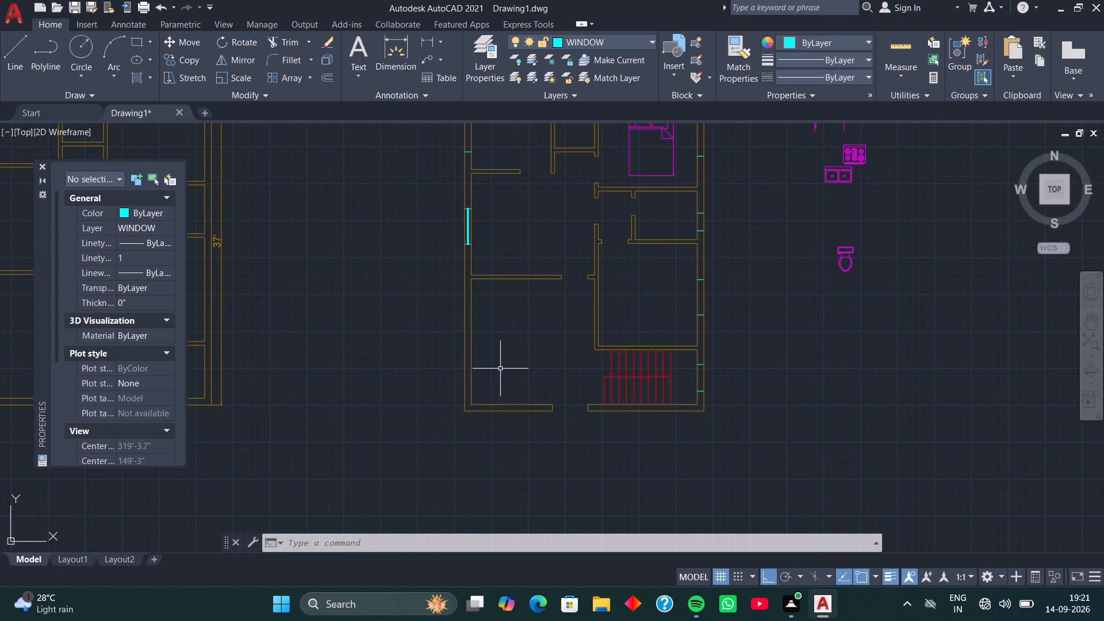
{"action": "scroll", "coordinate": [500, 367], "scroll_direction": "up", "scroll_amount": 2}
{"action": "scroll", "coordinate": [500, 367], "scroll_direction": "down", "scroll_amount": 1}
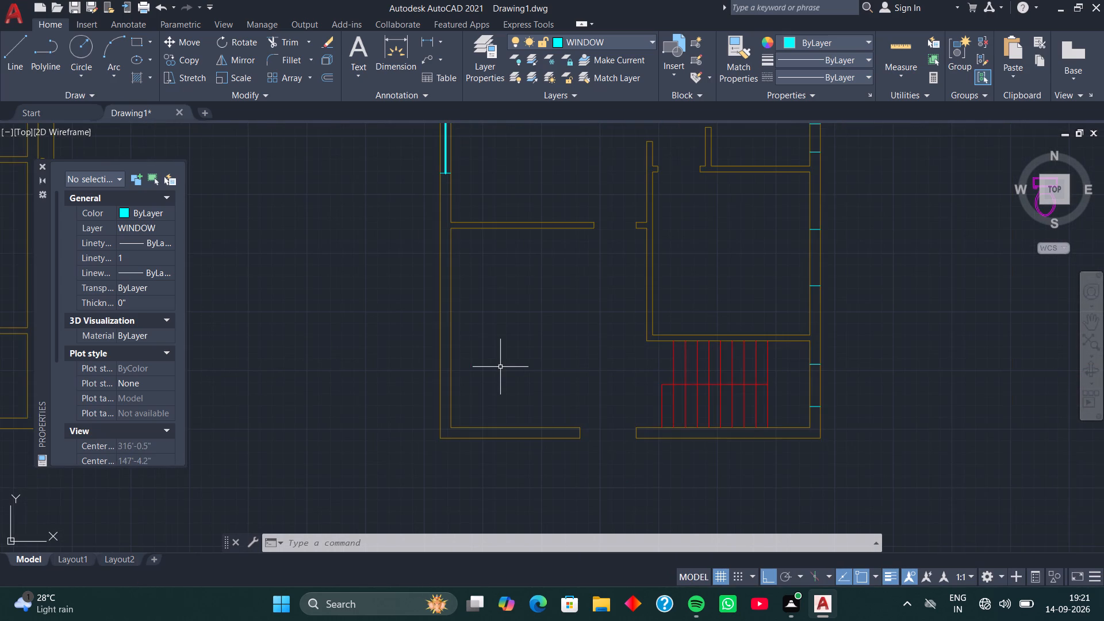
{"action": "scroll", "coordinate": [500, 367], "scroll_direction": "down", "scroll_amount": 2}
{"action": "scroll", "coordinate": [503, 392], "scroll_direction": "up", "scroll_amount": 1}
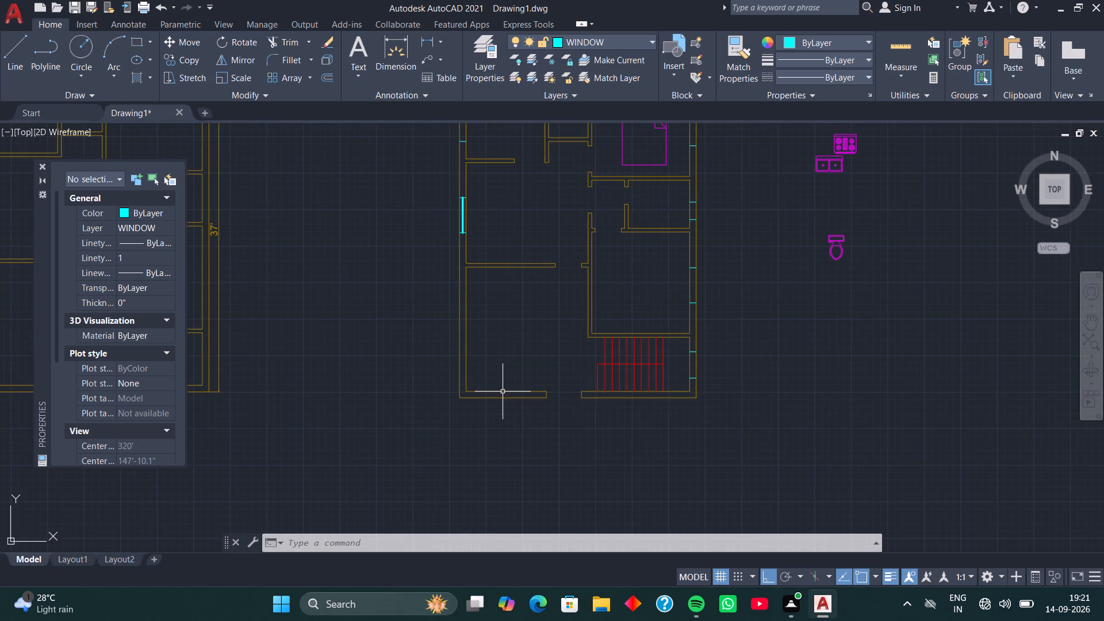
{"action": "scroll", "coordinate": [507, 411], "scroll_direction": "up", "scroll_amount": 3}
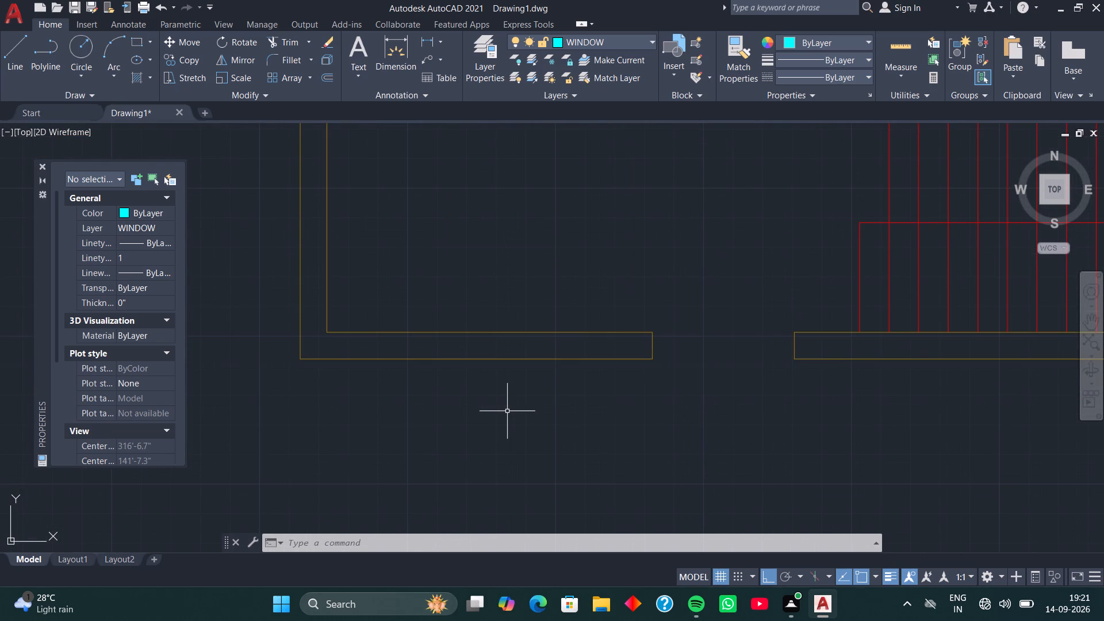
{"action": "scroll", "coordinate": [507, 411], "scroll_direction": "down", "scroll_amount": 2}
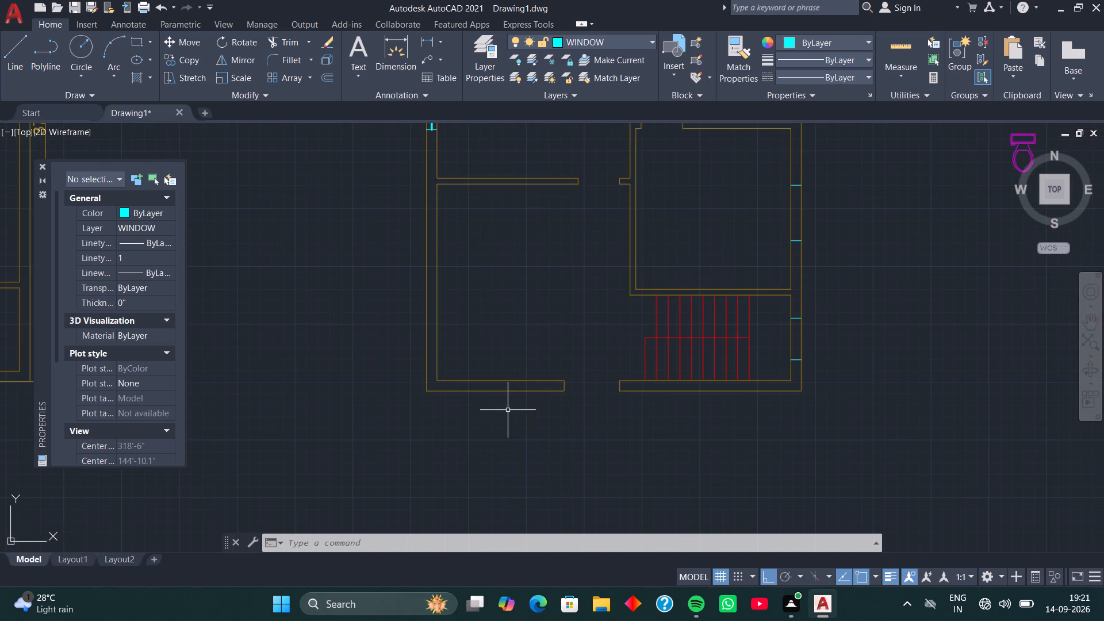
{"action": "scroll", "coordinate": [608, 393], "scroll_direction": "up", "scroll_amount": 3}
{"action": "scroll", "coordinate": [426, 436], "scroll_direction": "down", "scroll_amount": 2}
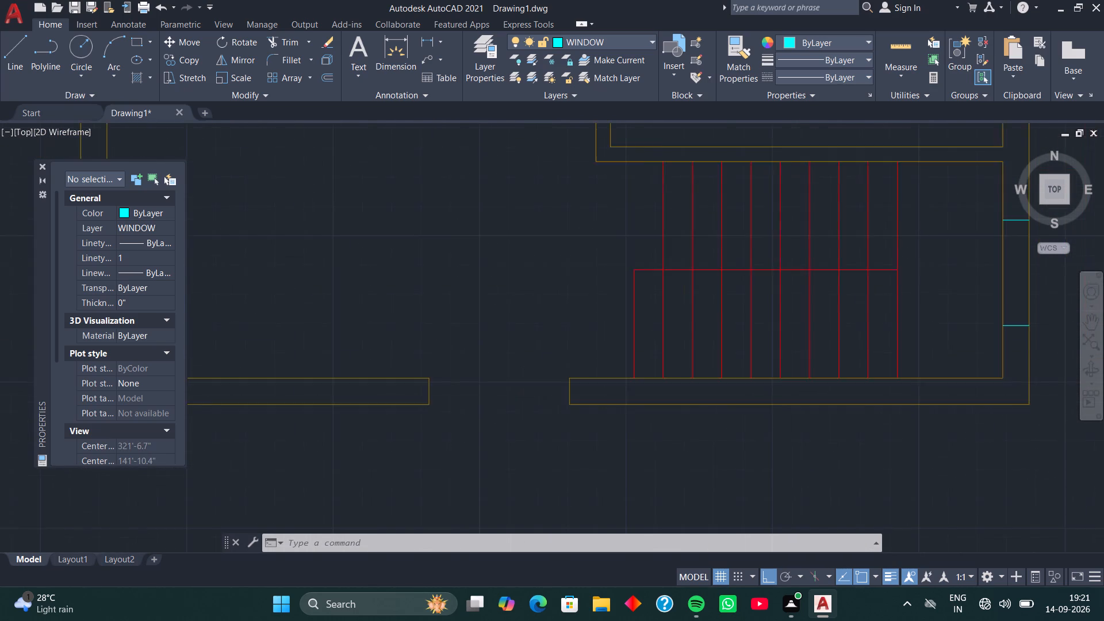
{"action": "scroll", "coordinate": [431, 438], "scroll_direction": "up", "scroll_amount": 2}
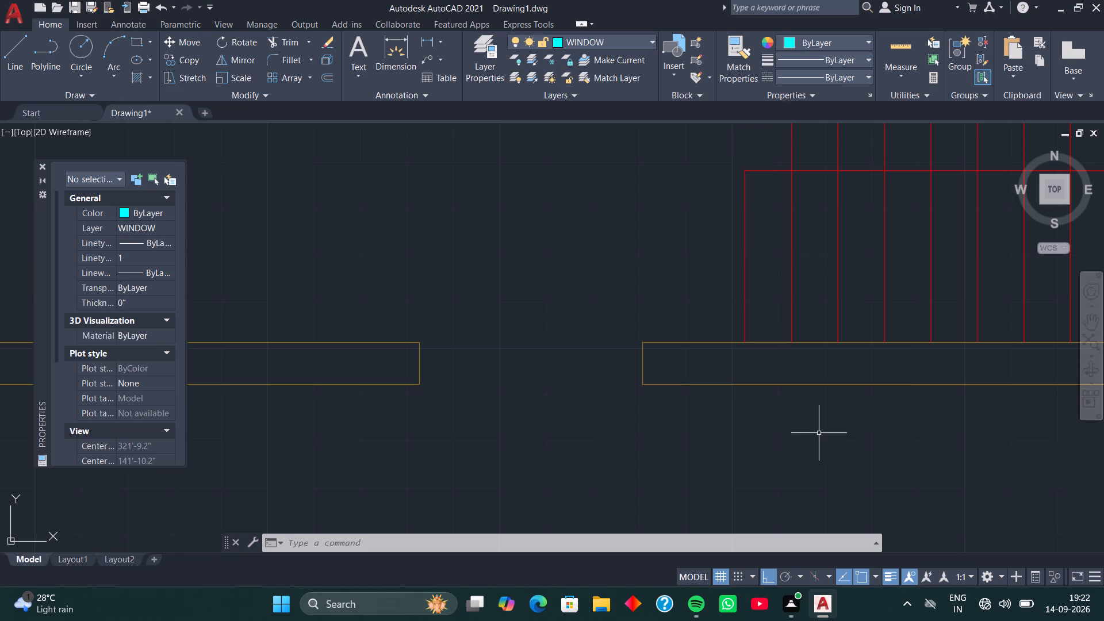
{"action": "scroll", "coordinate": [660, 469], "scroll_direction": "down", "scroll_amount": 2}
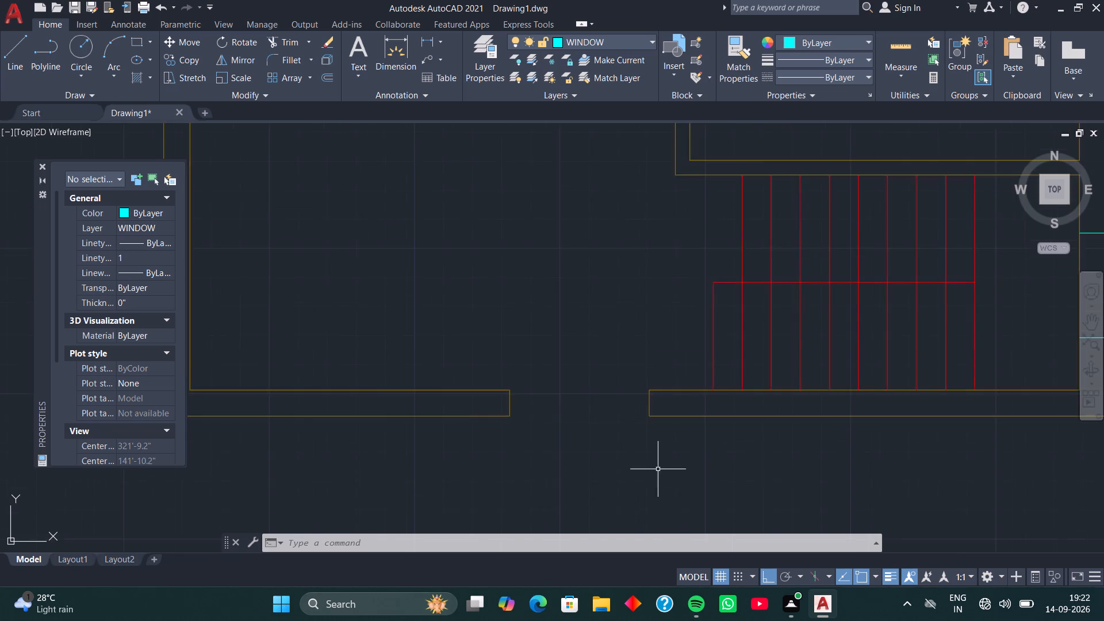
{"action": "middle_click_drag", "start_coordinate": [640, 442], "coordinate": [727, 595]}
{"action": "scroll", "coordinate": [715, 567], "scroll_direction": "down", "scroll_amount": 2}
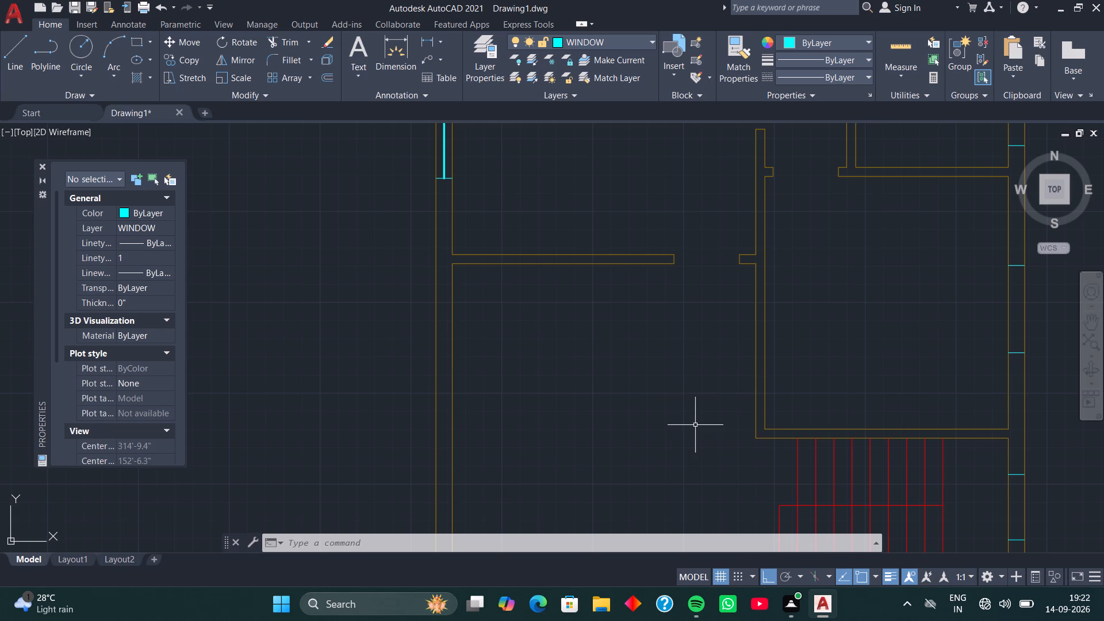
{"action": "scroll", "coordinate": [695, 425], "scroll_direction": "down", "scroll_amount": 2}
{"action": "middle_click_drag", "start_coordinate": [693, 424], "coordinate": [517, 404]}
{"action": "middle_click_drag", "start_coordinate": [593, 374], "coordinate": [552, 360]}
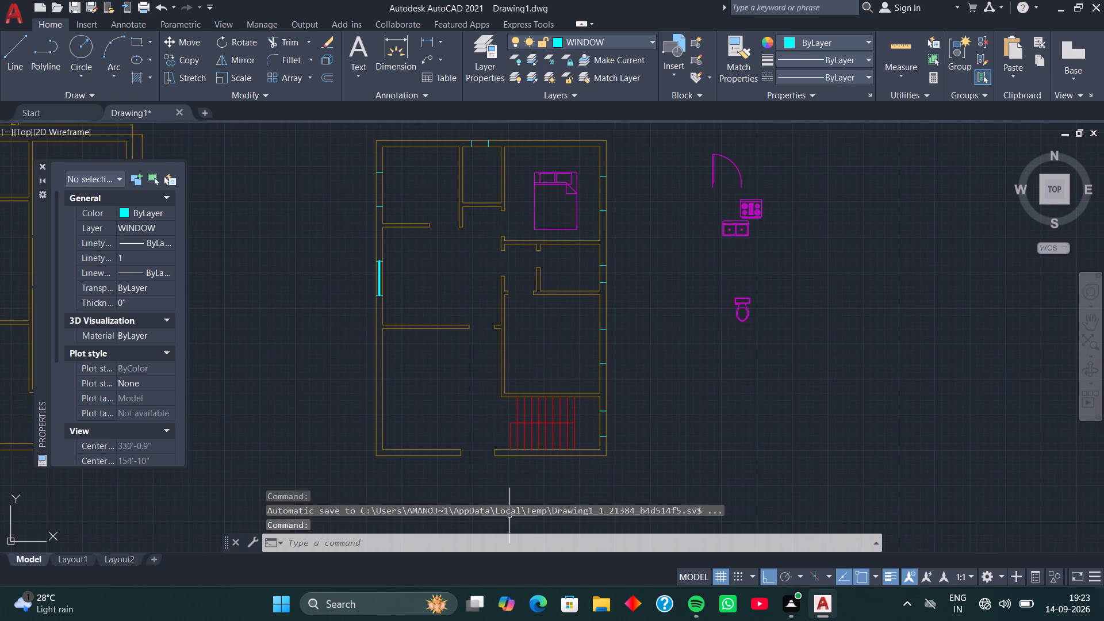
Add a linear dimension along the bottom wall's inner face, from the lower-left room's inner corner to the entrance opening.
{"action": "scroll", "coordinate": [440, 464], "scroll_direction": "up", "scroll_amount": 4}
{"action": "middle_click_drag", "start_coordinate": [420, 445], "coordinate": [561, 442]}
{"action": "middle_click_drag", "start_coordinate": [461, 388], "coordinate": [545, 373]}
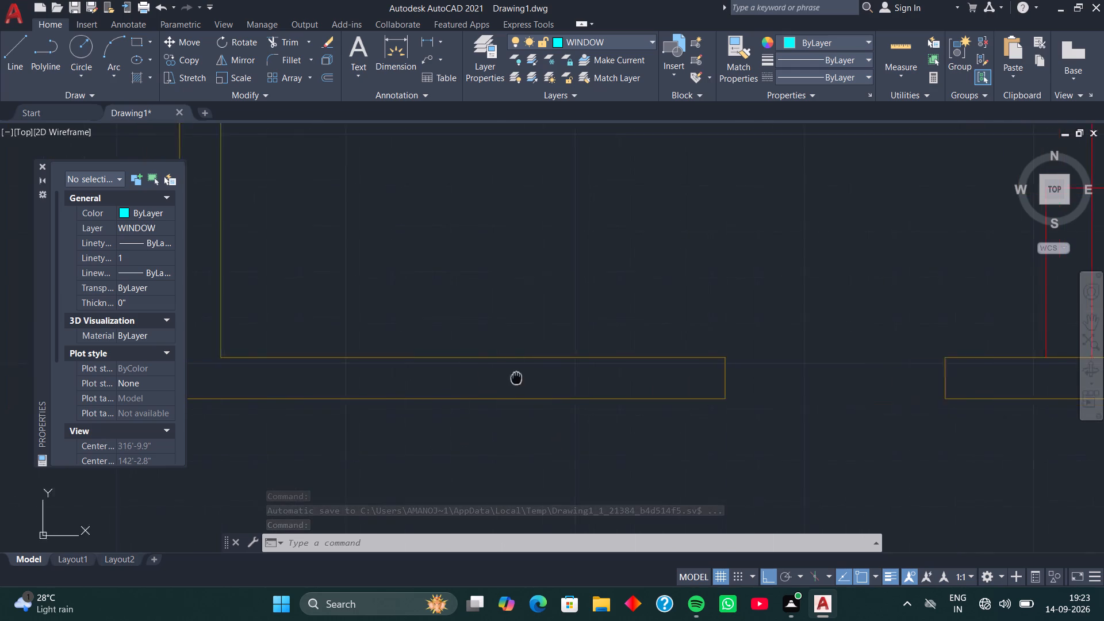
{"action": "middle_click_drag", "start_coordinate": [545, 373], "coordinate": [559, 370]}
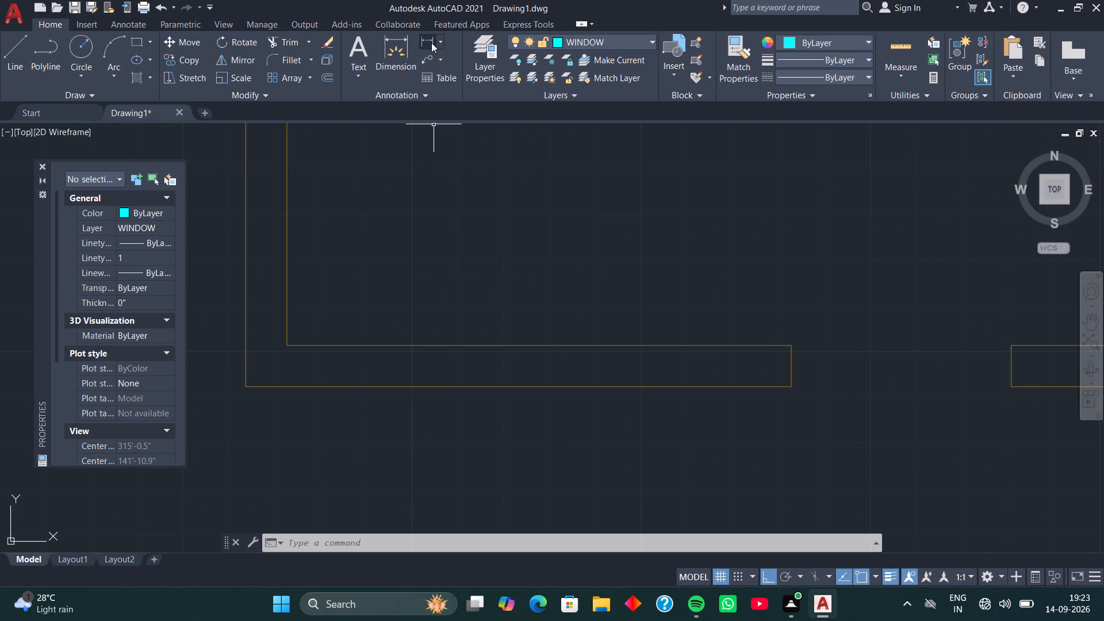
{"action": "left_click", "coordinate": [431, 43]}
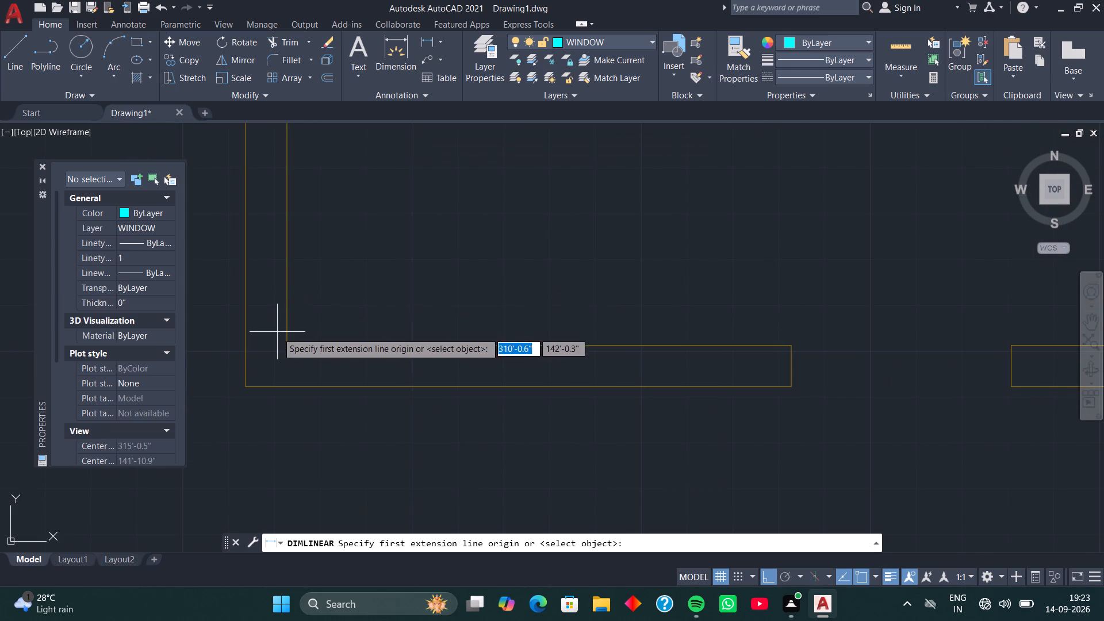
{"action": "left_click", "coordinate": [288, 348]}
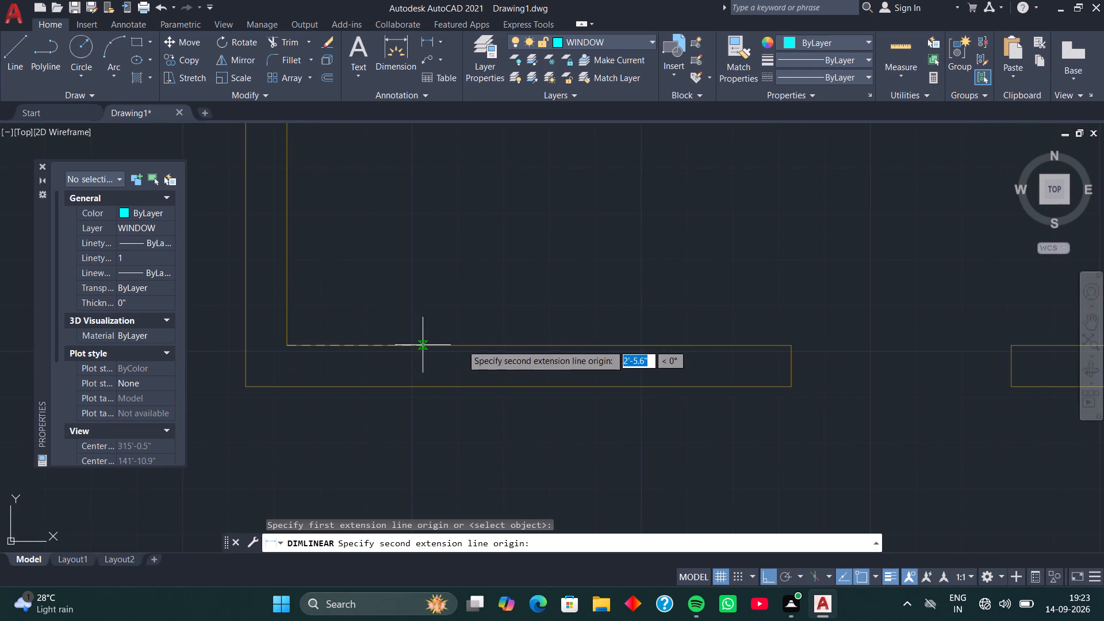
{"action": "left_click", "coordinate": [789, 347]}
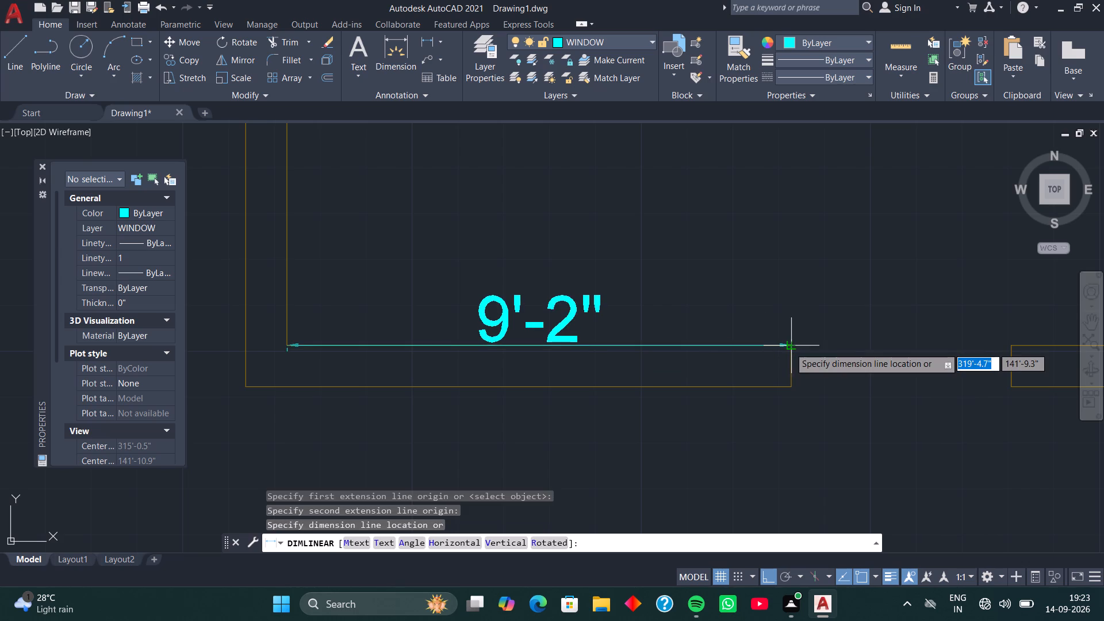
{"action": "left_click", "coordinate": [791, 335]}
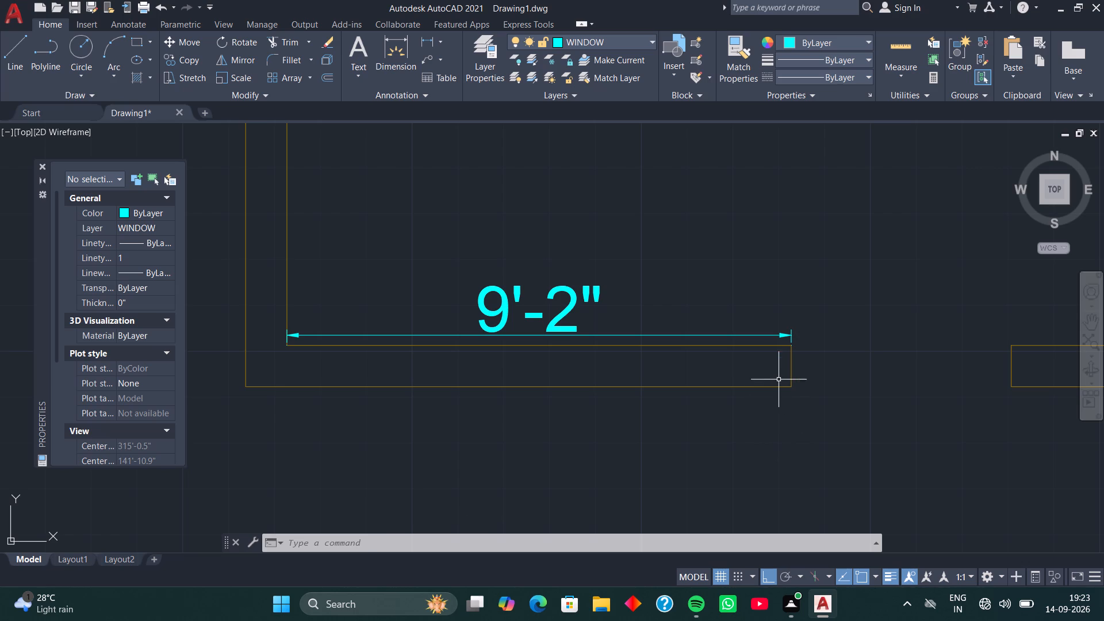
Draw a 9" vertical line across the bottom outer wall from the lower-left room's lower-left inner corner.
{"action": "middle_click_drag", "start_coordinate": [757, 377], "coordinate": [656, 362]}
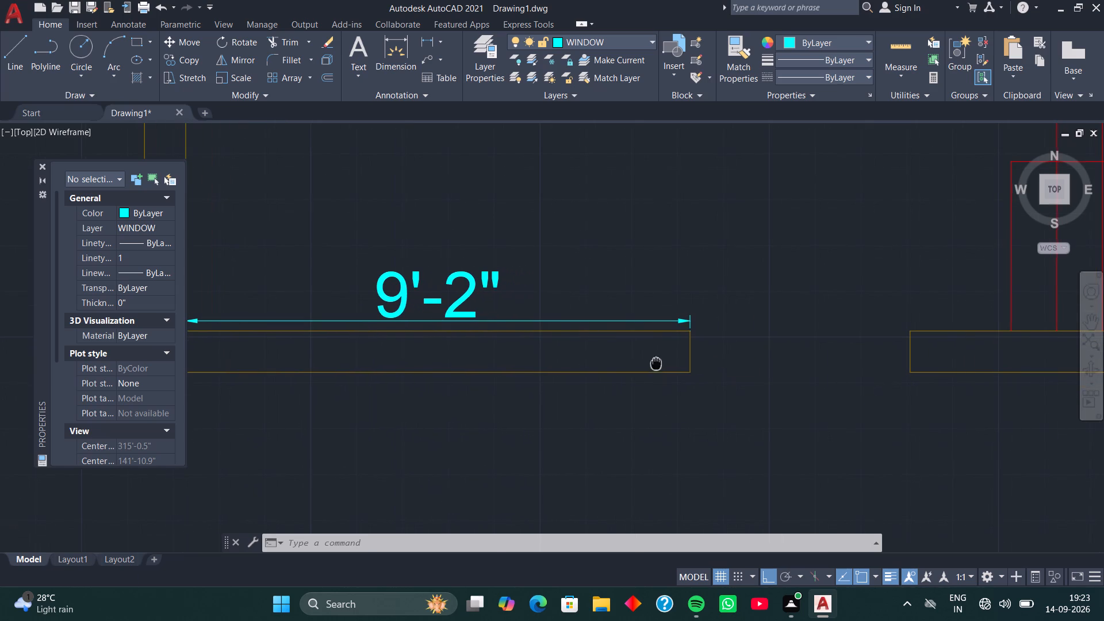
{"action": "middle_click_drag", "start_coordinate": [567, 413], "coordinate": [735, 384]}
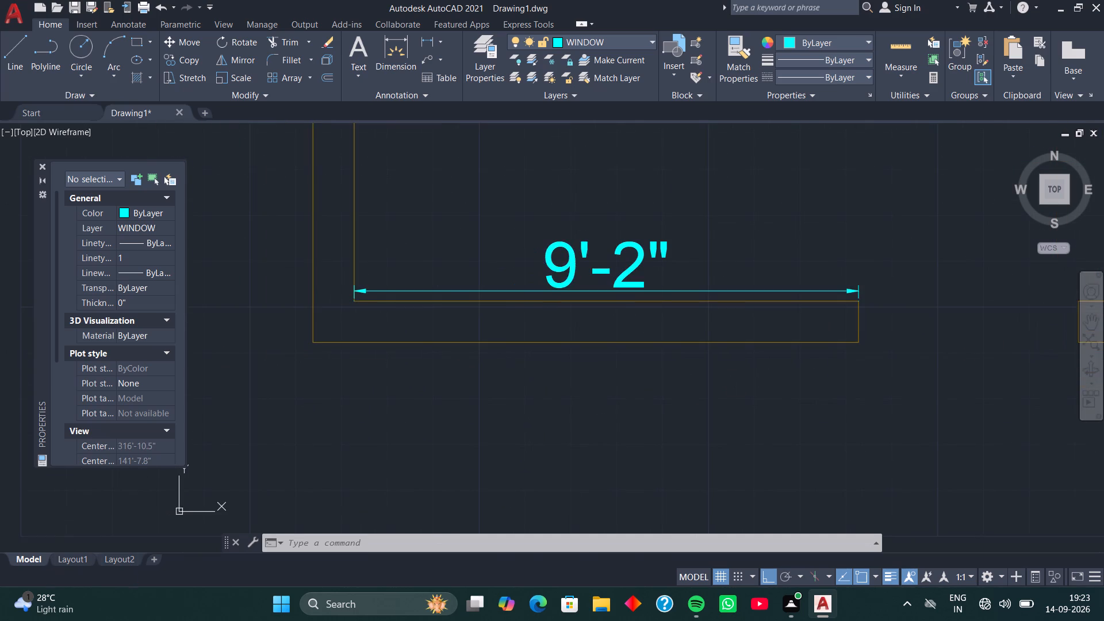
{"action": "middle_click_drag", "start_coordinate": [605, 396], "coordinate": [664, 387]}
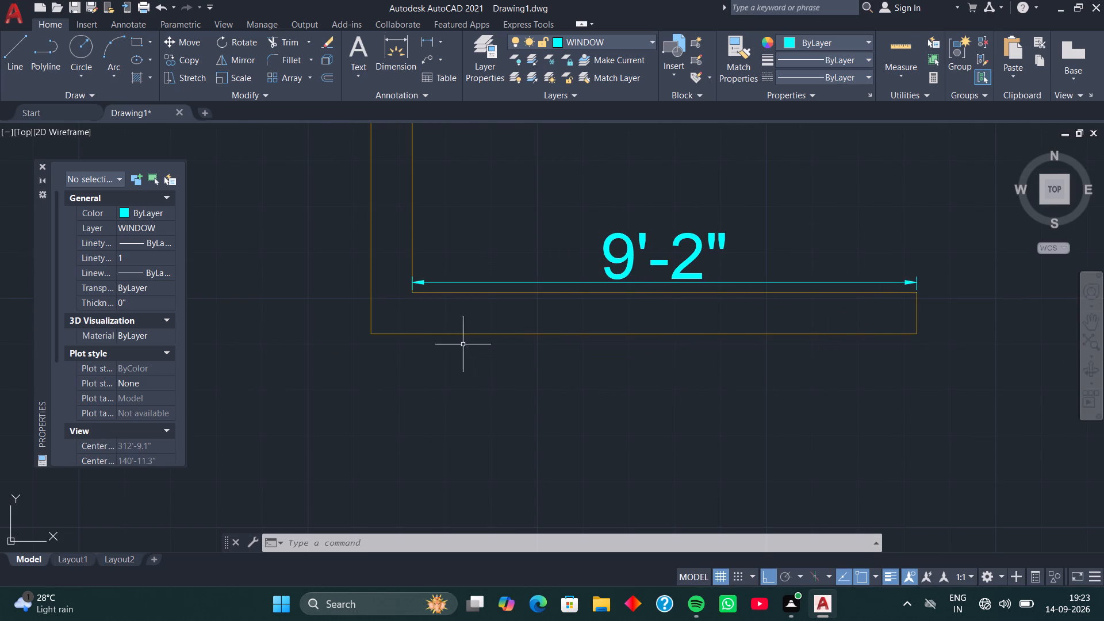
{"action": "type", "text": "L"}
{"action": "key", "text": "space"}
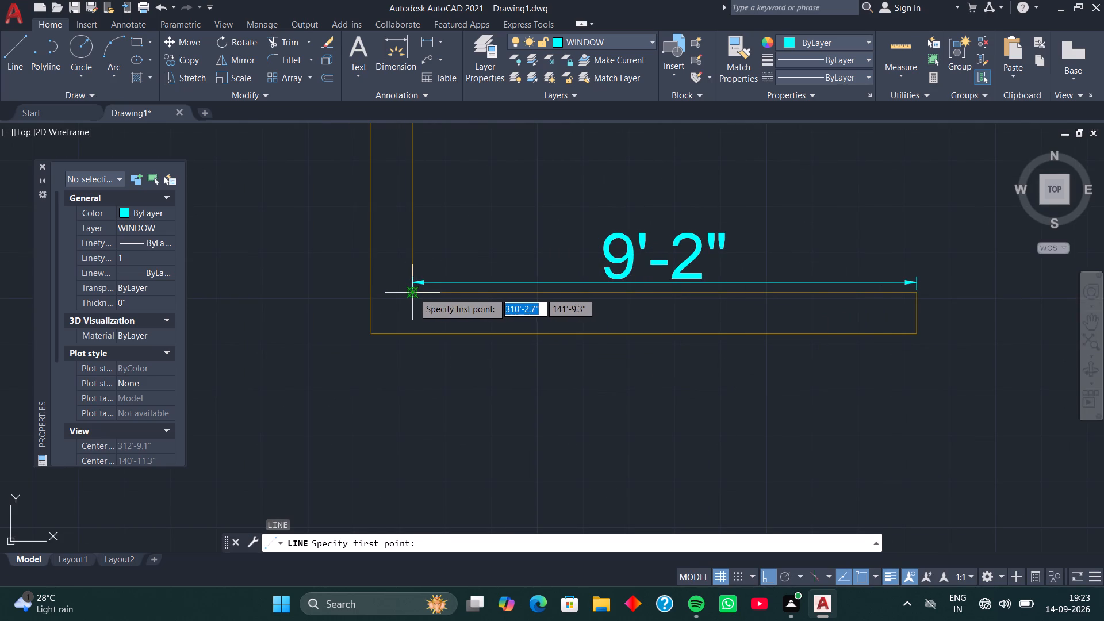
{"action": "left_click", "coordinate": [413, 293]}
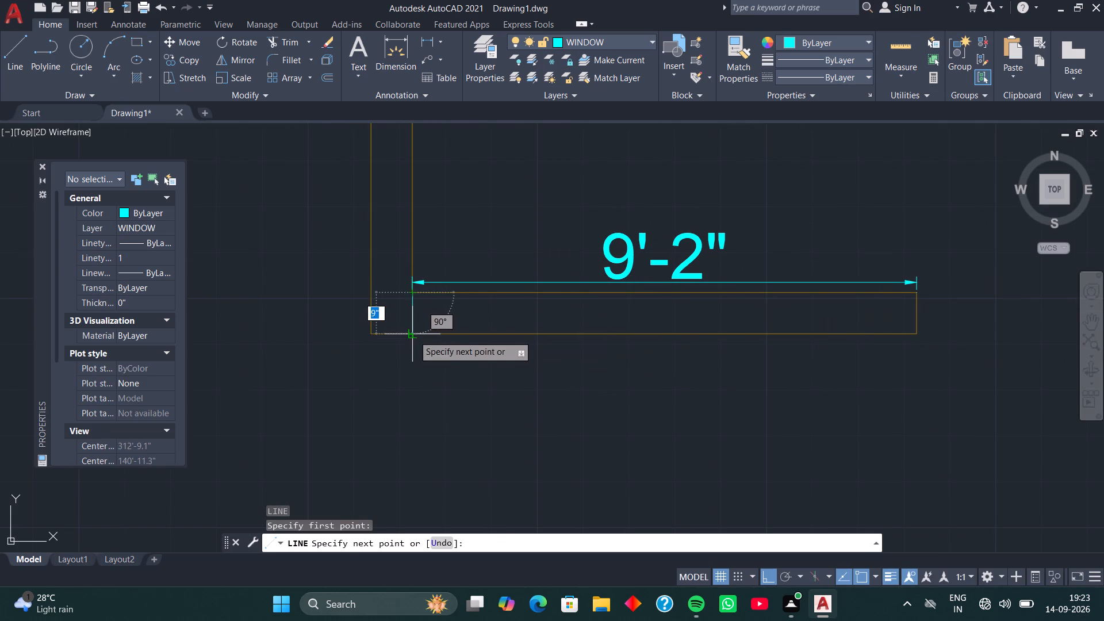
{"action": "left_click", "coordinate": [413, 334]}
{"action": "key", "text": "space"}
Move the new 9" line 2' right along the bottom outer wall.
{"action": "left_click", "coordinate": [413, 324]}
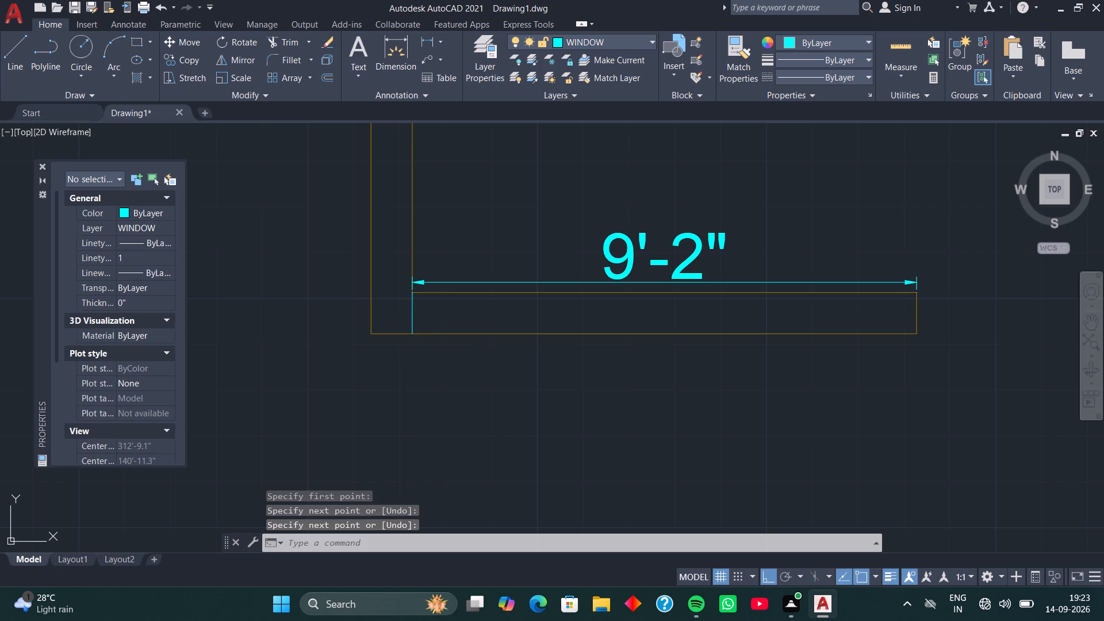
{"action": "type", "text": "M"}
{"action": "key", "text": "space"}
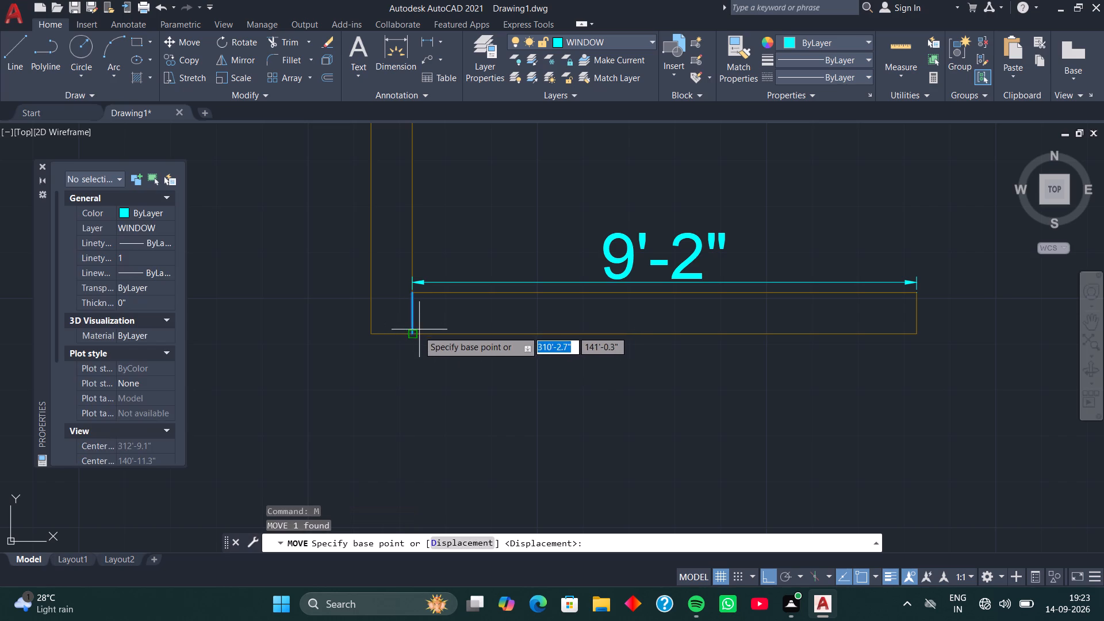
{"action": "left_click", "coordinate": [412, 332]}
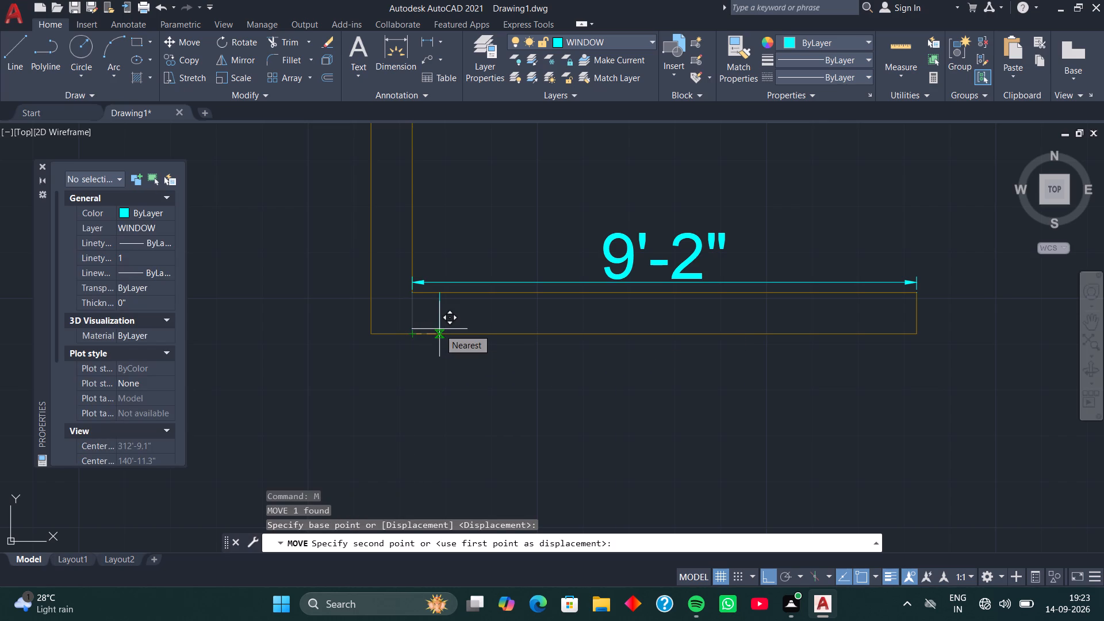
{"action": "type", "text": "2'"}
{"action": "key", "text": "Return"}
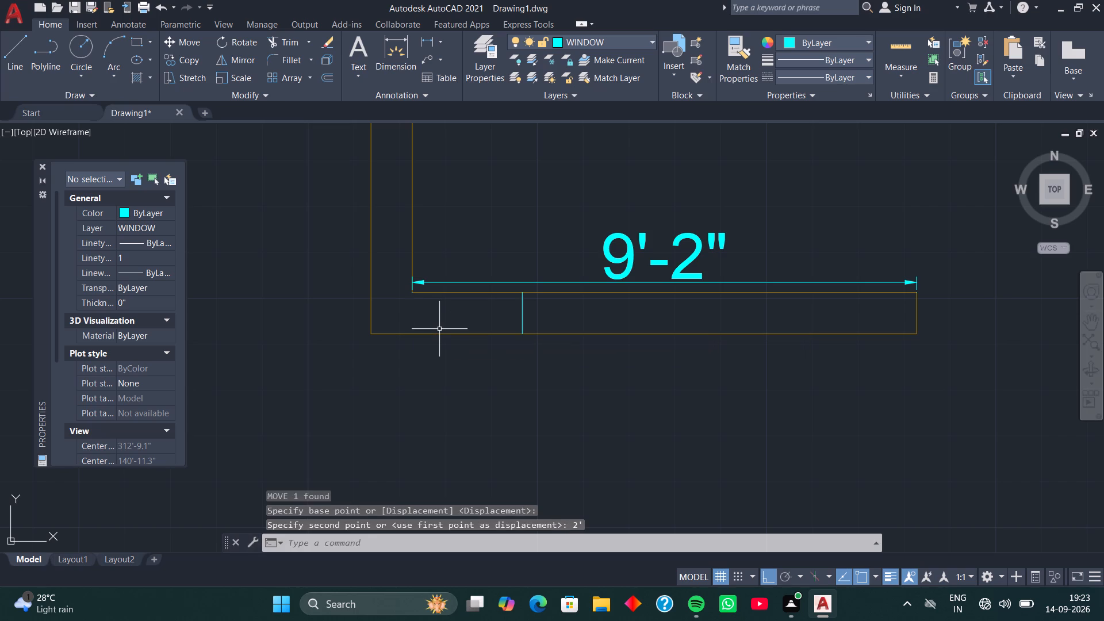
Copy the moved line 4' right along the bottom outer wall as the window's other end.
{"action": "left_click", "coordinate": [520, 301]}
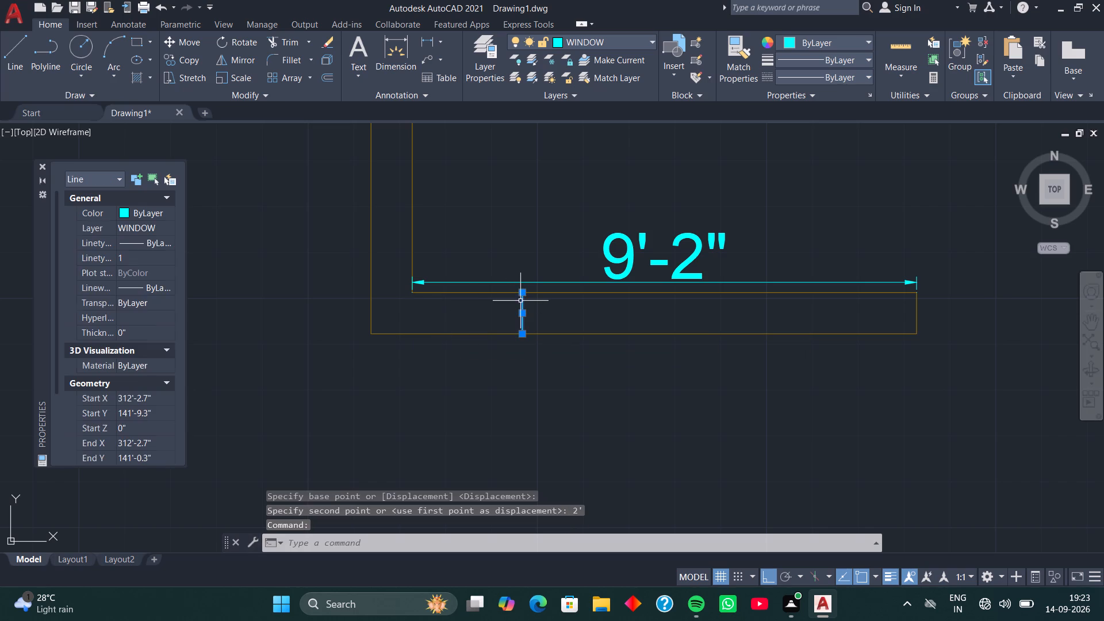
{"action": "type", "text": "CO"}
{"action": "key", "text": "space"}
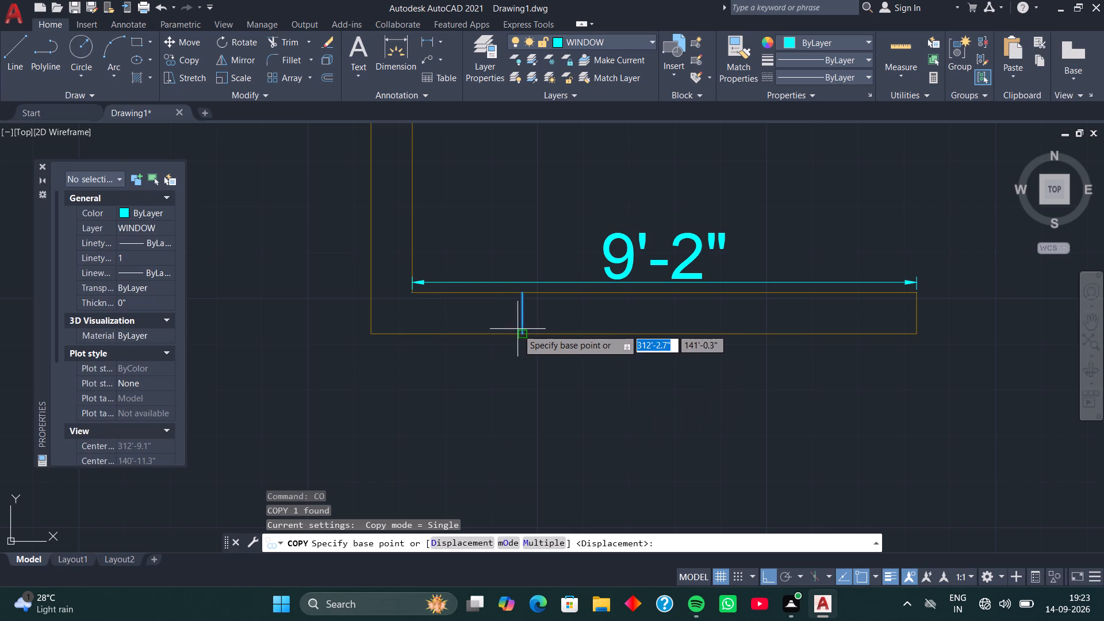
{"action": "left_click", "coordinate": [524, 333]}
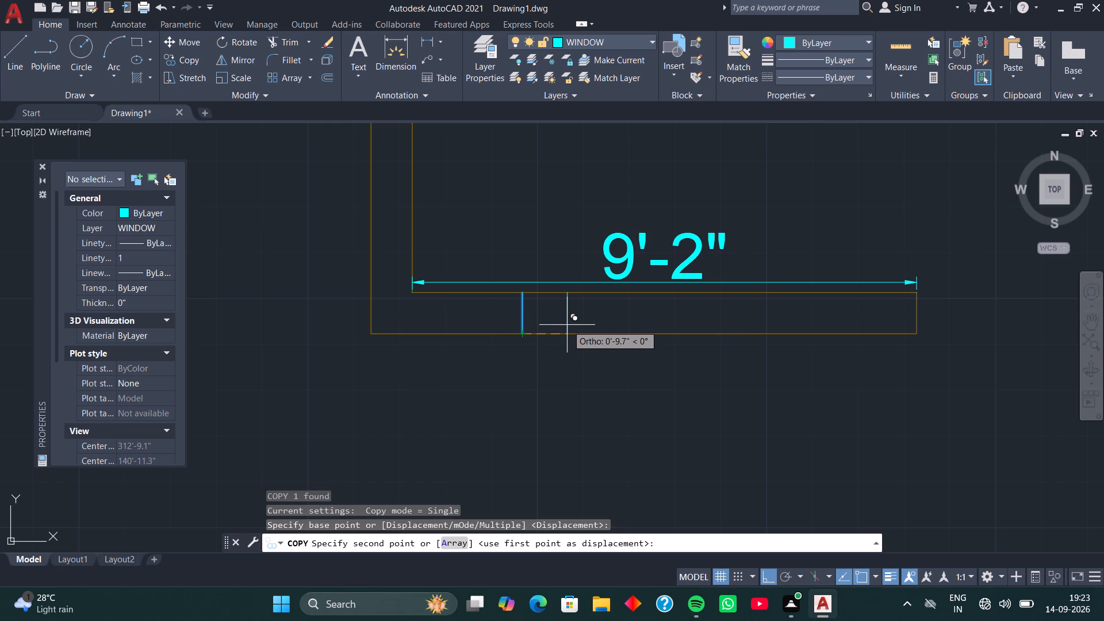
{"action": "type", "text": "4'"}
{"action": "key", "text": "Return"}
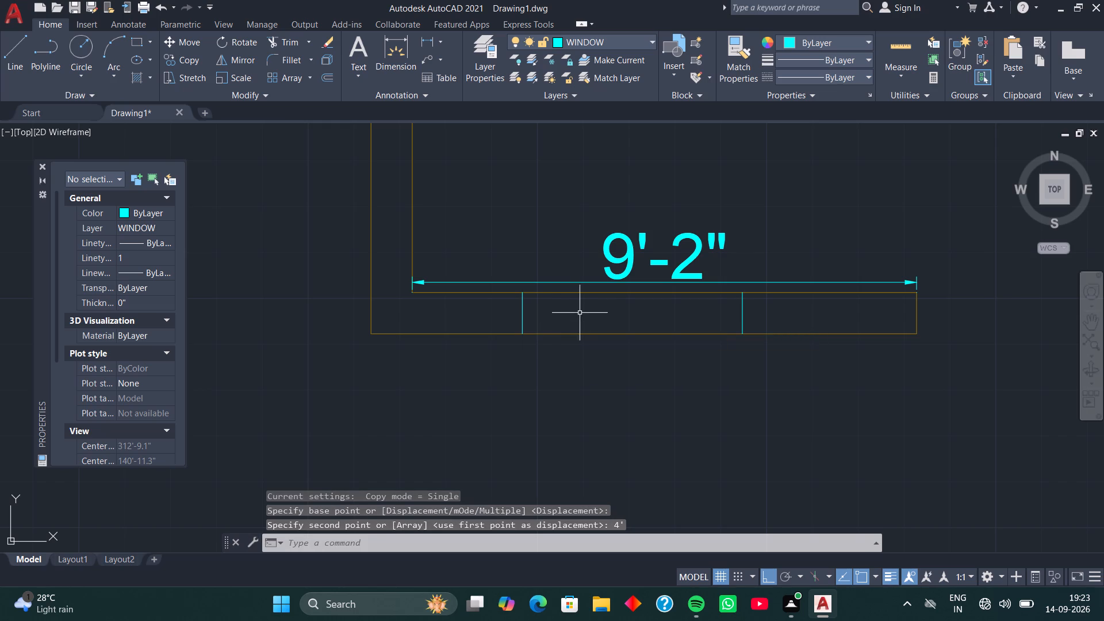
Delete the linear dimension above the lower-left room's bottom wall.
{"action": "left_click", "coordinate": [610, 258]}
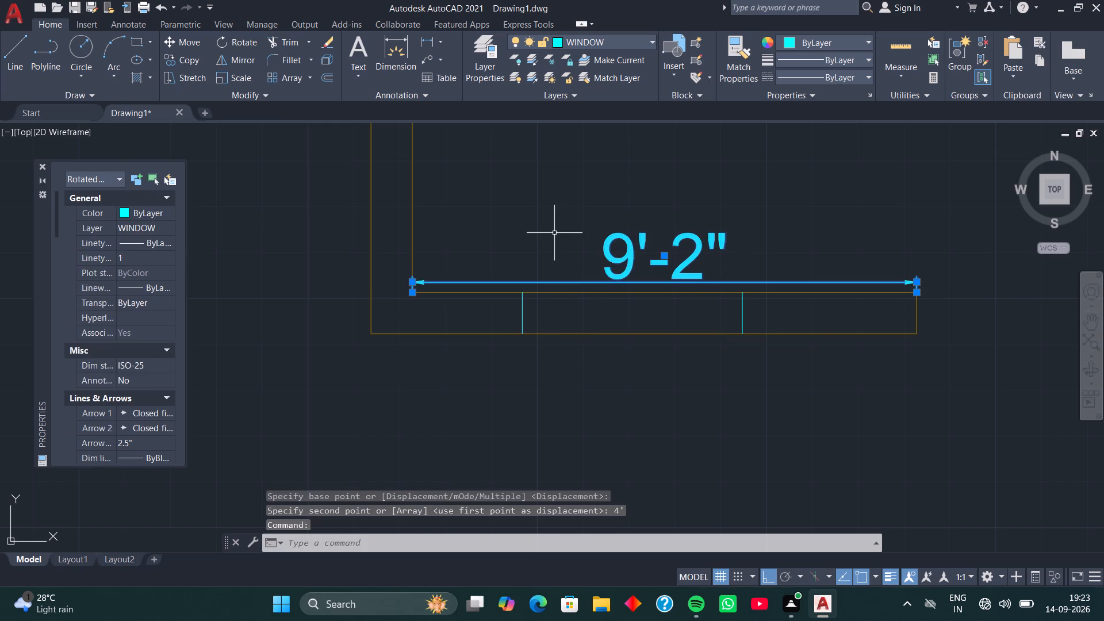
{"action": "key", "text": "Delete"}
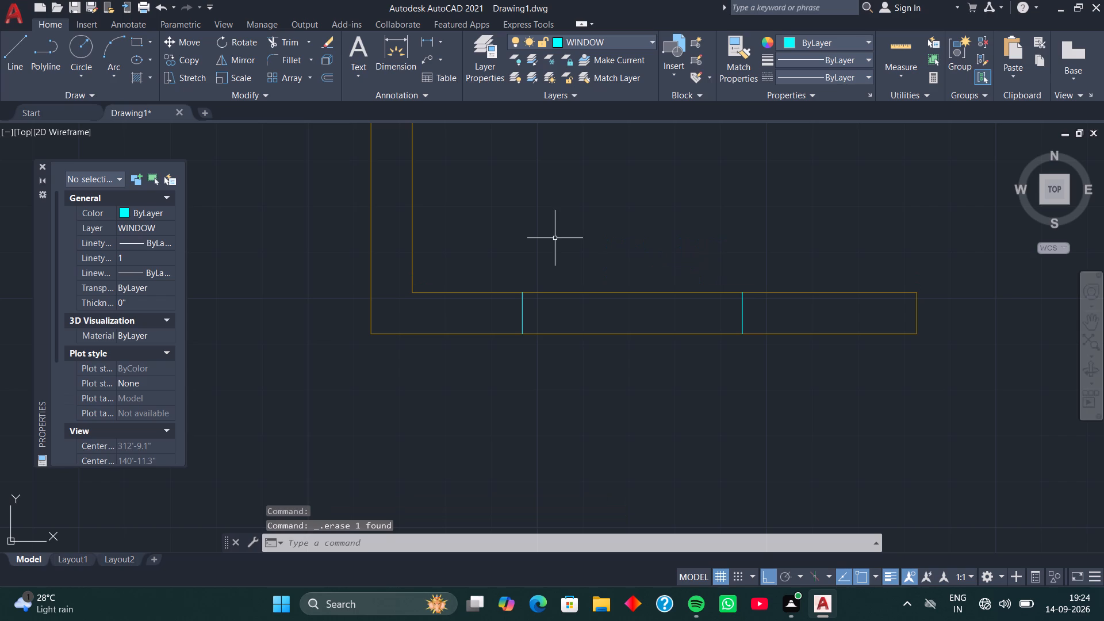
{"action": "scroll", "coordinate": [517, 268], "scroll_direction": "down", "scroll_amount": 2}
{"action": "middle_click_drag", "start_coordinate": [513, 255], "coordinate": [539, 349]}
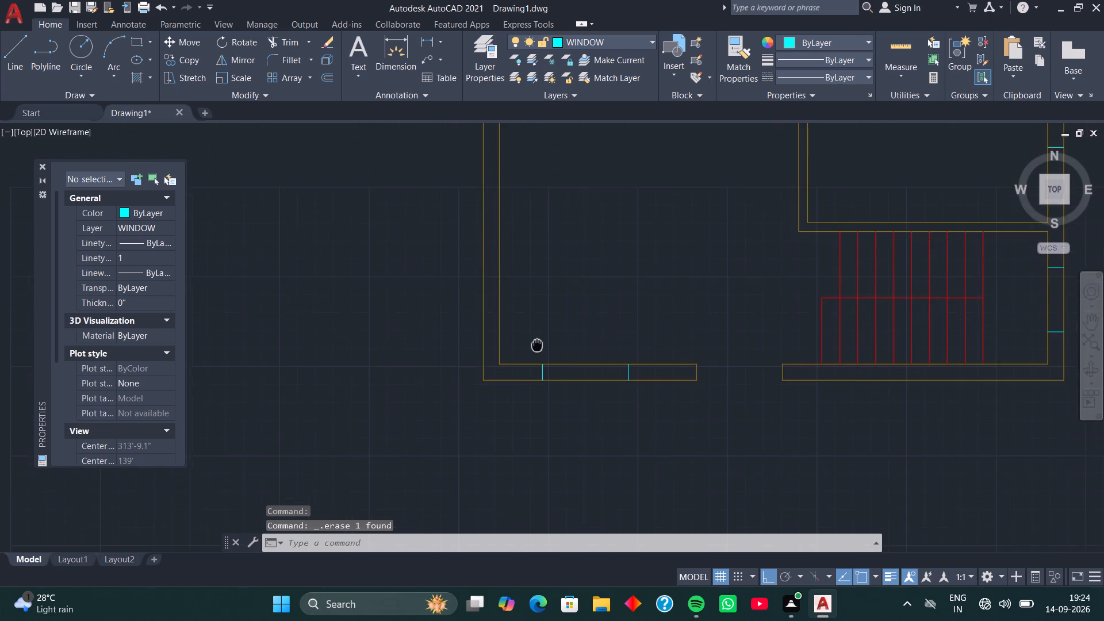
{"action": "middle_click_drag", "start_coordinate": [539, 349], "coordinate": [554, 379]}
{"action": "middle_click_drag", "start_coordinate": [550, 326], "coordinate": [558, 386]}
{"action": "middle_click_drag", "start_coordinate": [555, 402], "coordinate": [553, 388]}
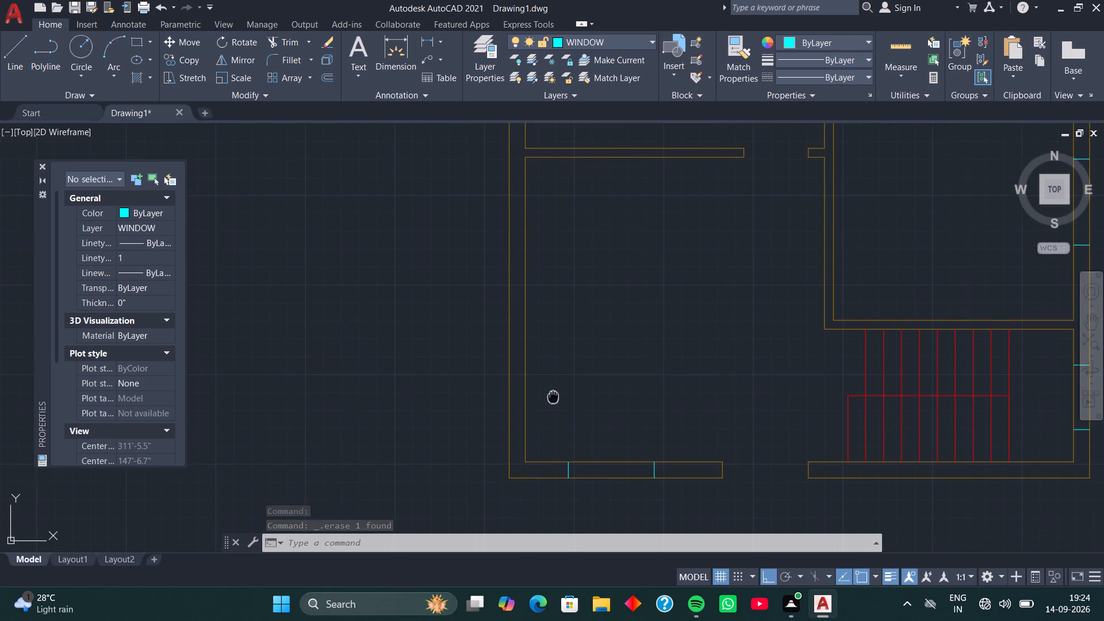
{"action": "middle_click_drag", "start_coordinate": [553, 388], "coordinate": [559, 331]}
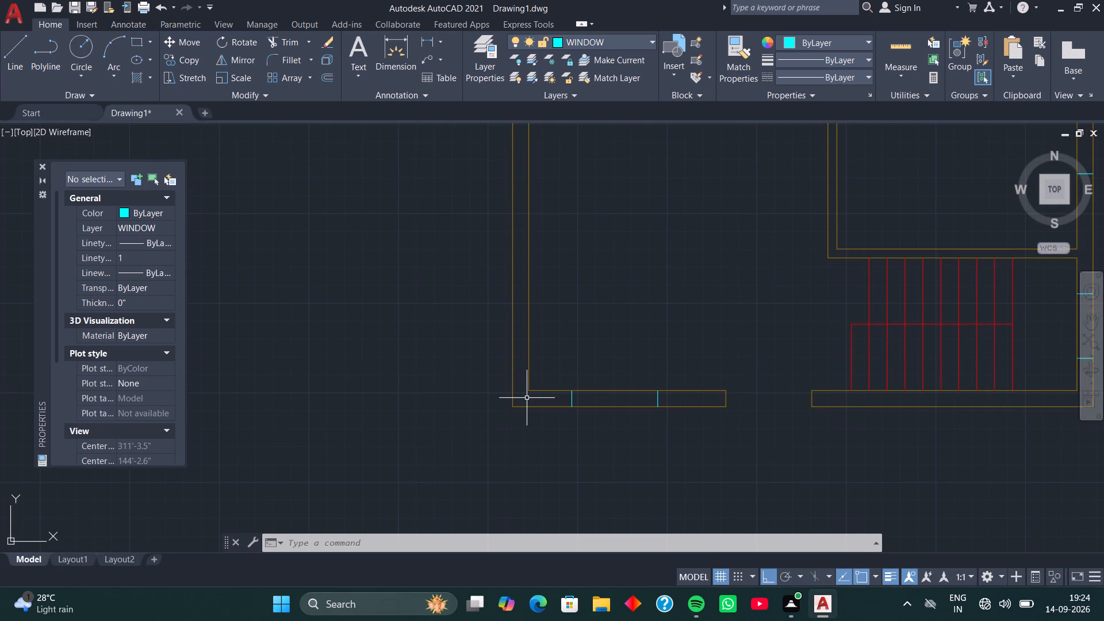
Draw a 9" horizontal line across the left outer wall from the lower-left room's lower-left inner corner.
{"action": "scroll", "coordinate": [527, 402], "scroll_direction": "up", "scroll_amount": 3}
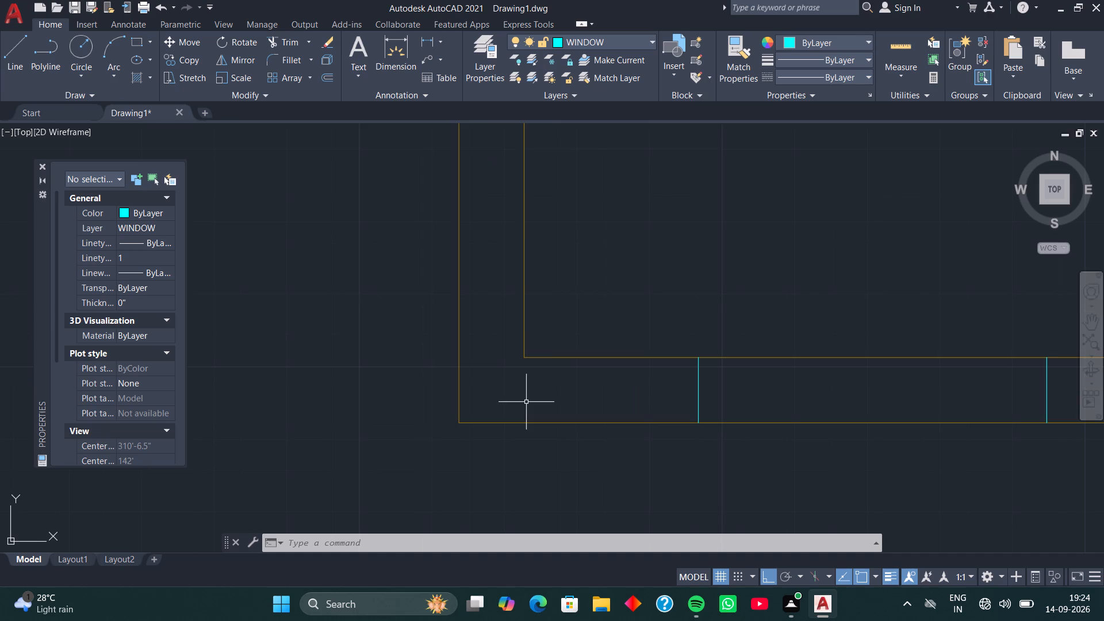
{"action": "middle_click_drag", "start_coordinate": [526, 397], "coordinate": [560, 402]}
{"action": "type", "text": "L"}
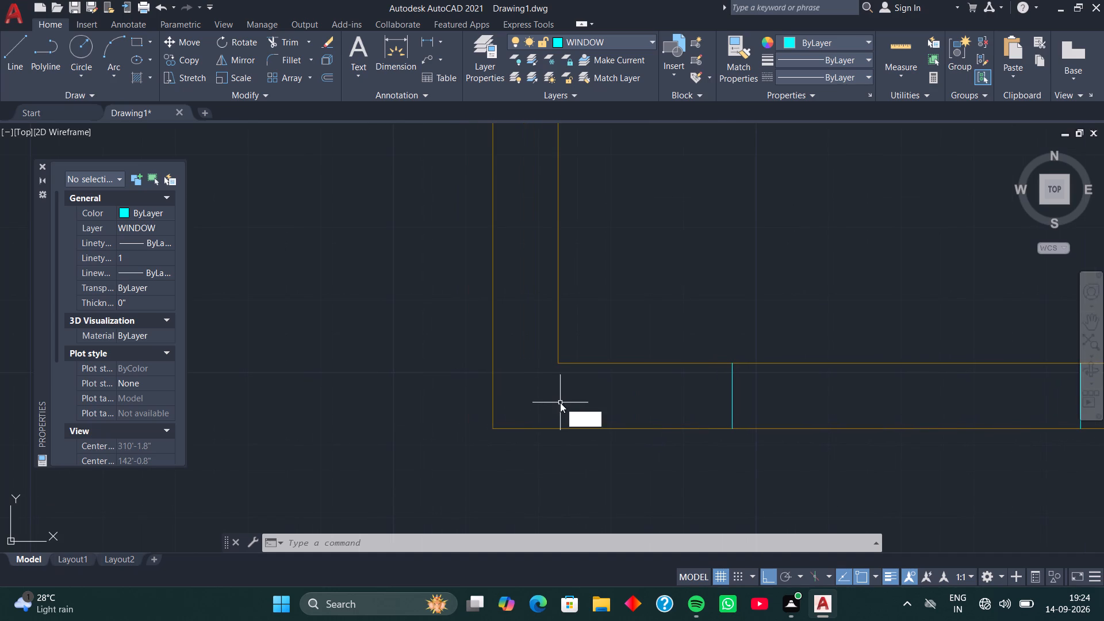
{"action": "key", "text": "space"}
{"action": "left_click", "coordinate": [555, 361]}
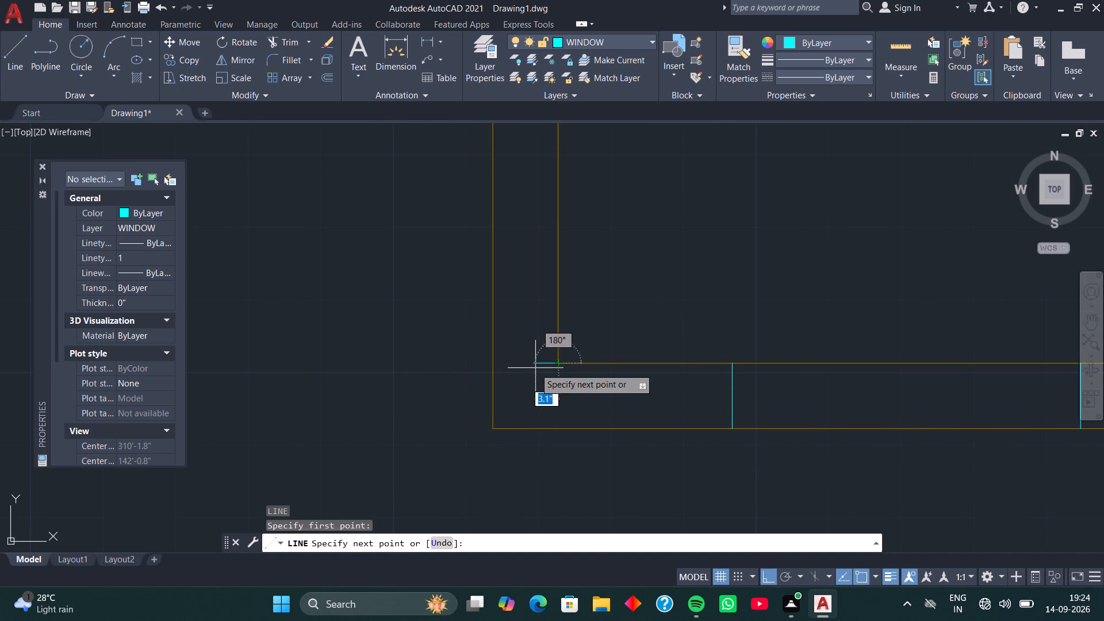
{"action": "left_click", "coordinate": [490, 363]}
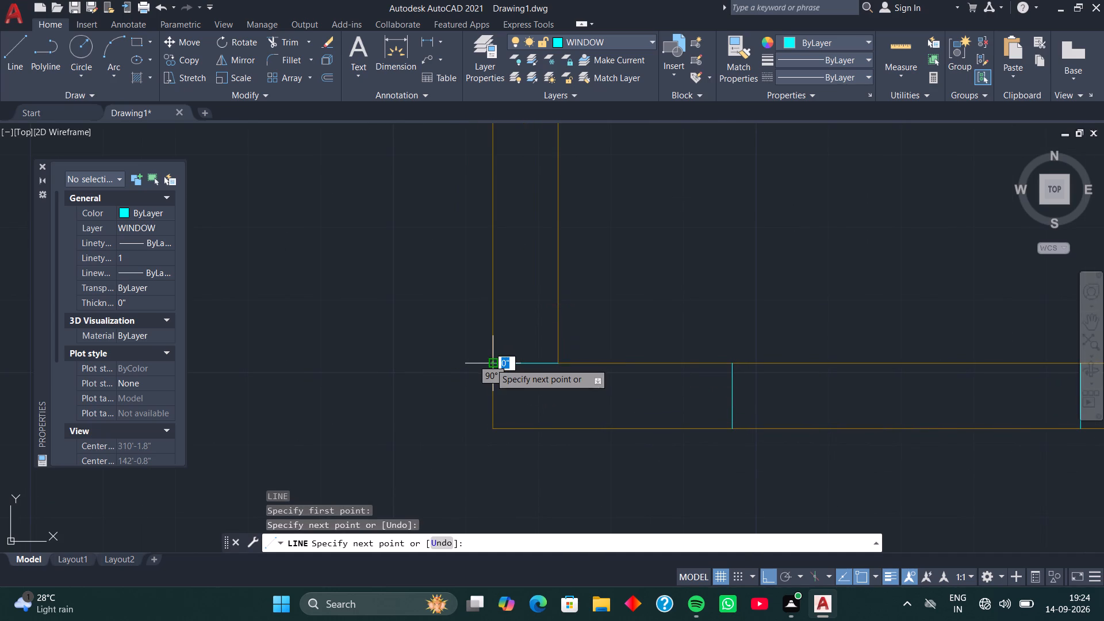
{"action": "key", "text": "space"}
Move the new 9" horizontal line 5' up along the left outer wall.
{"action": "left_click", "coordinate": [501, 363]}
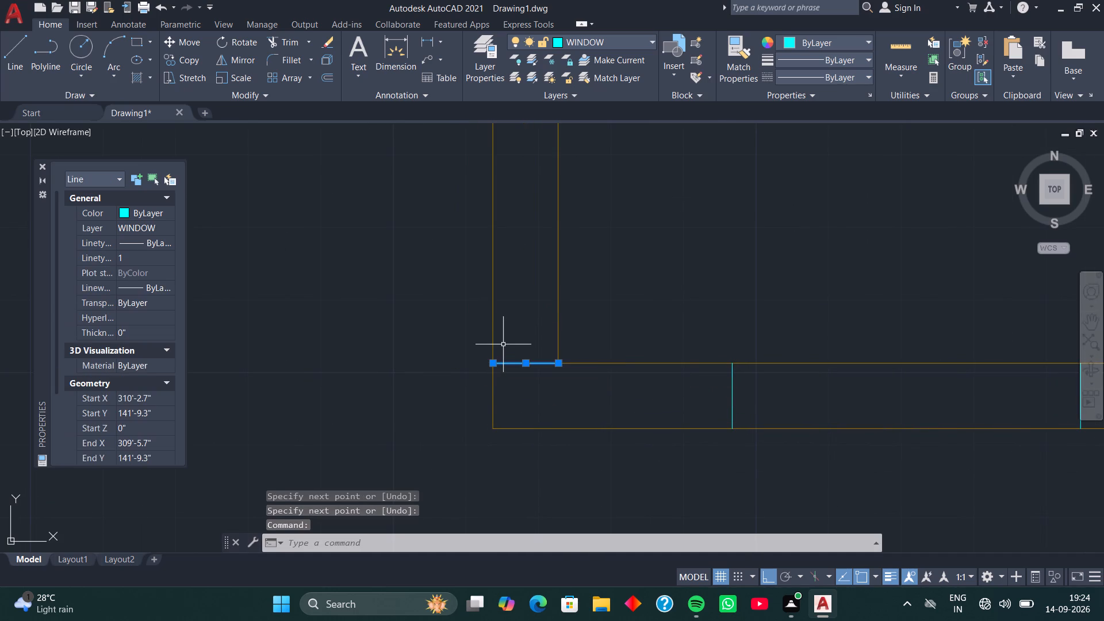
{"action": "type", "text": "M"}
{"action": "key", "text": "space"}
{"action": "left_click", "coordinate": [491, 365]}
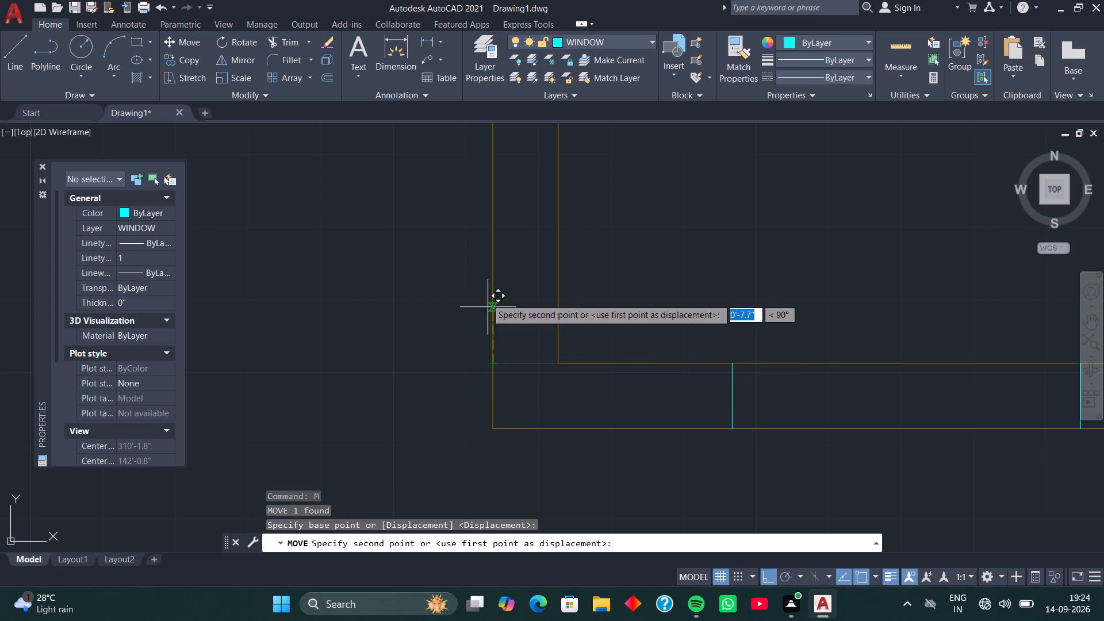
{"action": "type", "text": "5'"}
{"action": "key", "text": "Return"}
Copy the moved line 4' up along the left outer wall as the window's other end.
{"action": "scroll", "coordinate": [519, 309], "scroll_direction": "down", "scroll_amount": 2}
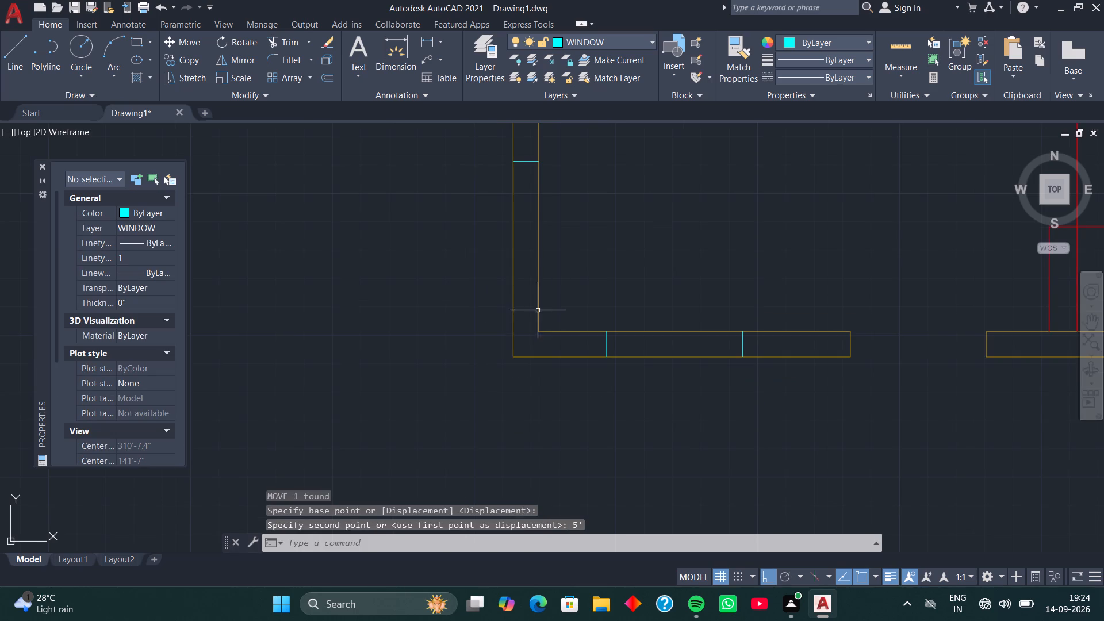
{"action": "middle_click_drag", "start_coordinate": [539, 214], "coordinate": [586, 361]}
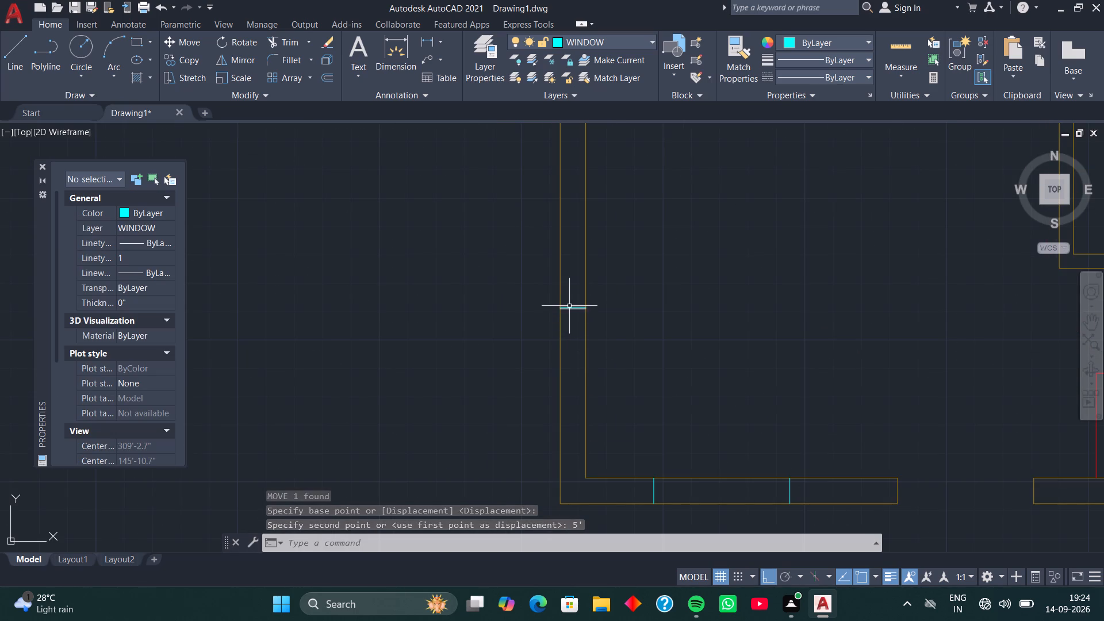
{"action": "left_click", "coordinate": [569, 306]}
{"action": "type", "text": "CO"}
{"action": "key", "text": "space"}
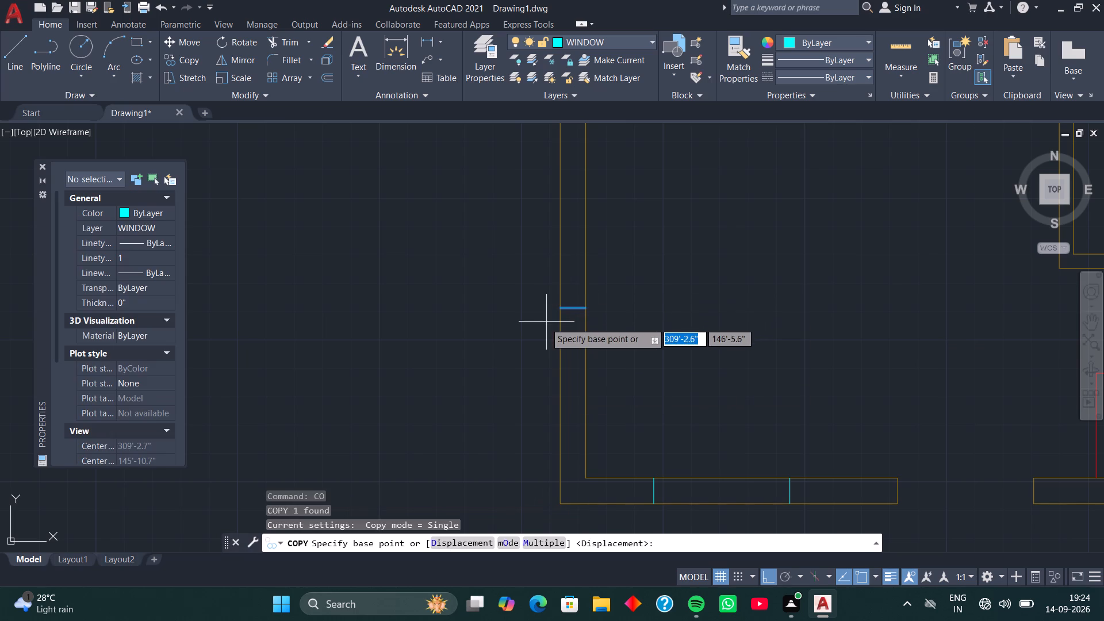
{"action": "left_click", "coordinate": [560, 310]}
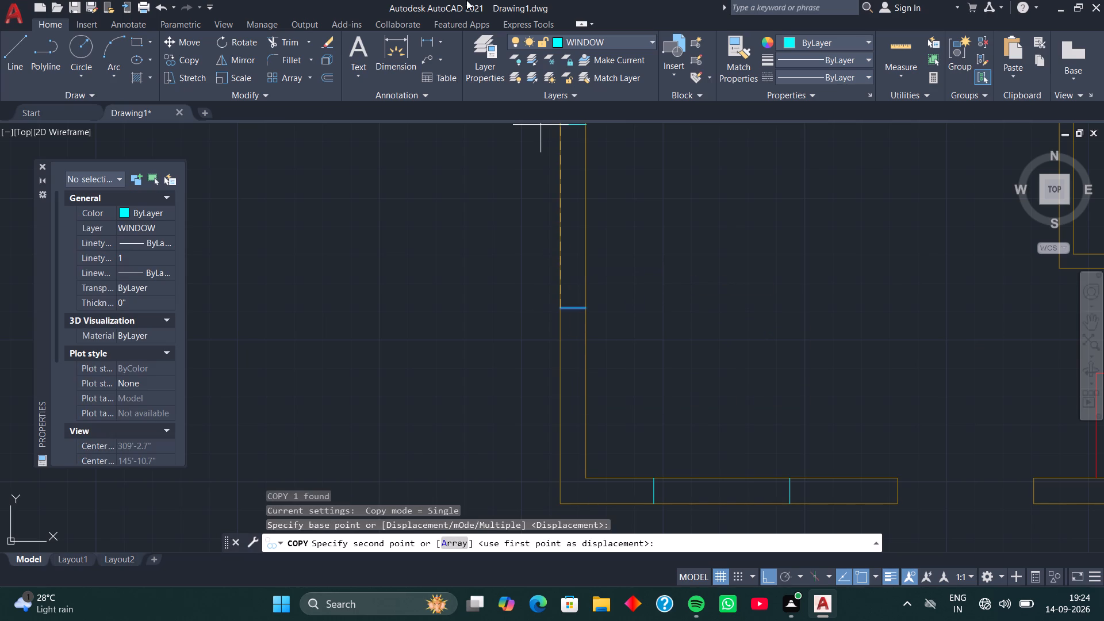
{"action": "type", "text": "4'"}
{"action": "key", "text": "Return"}
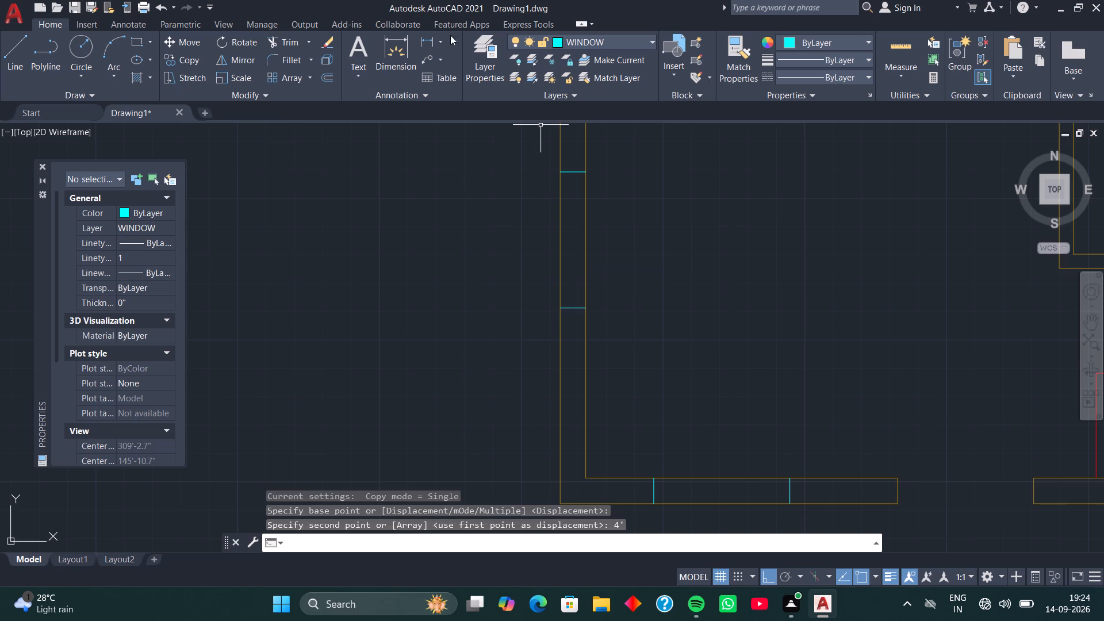
Set the current lineweight to 0.35 mm for new objects.
{"action": "scroll", "coordinate": [651, 137], "scroll_direction": "down", "scroll_amount": 2}
{"action": "middle_click_drag", "start_coordinate": [624, 170], "coordinate": [609, 288]}
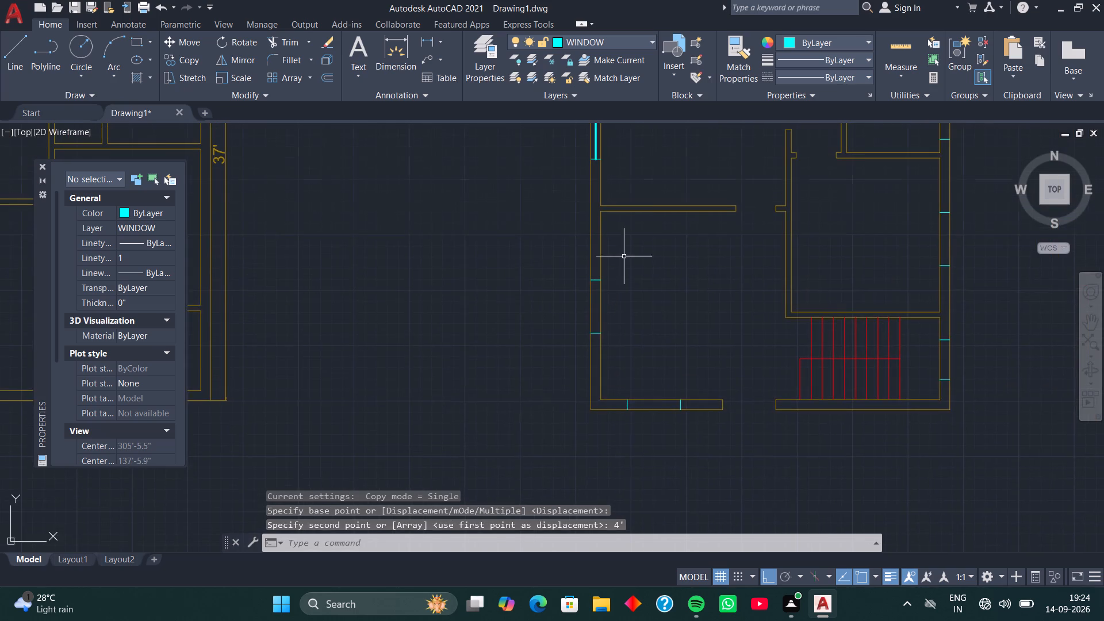
{"action": "middle_click_drag", "start_coordinate": [624, 255], "coordinate": [615, 292]}
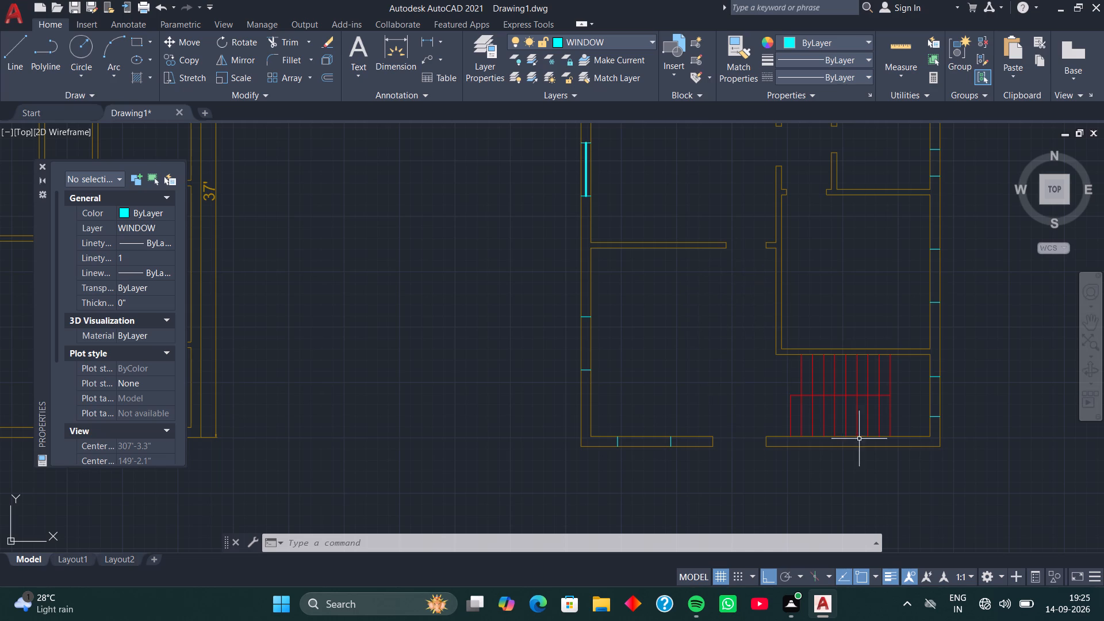
{"action": "left_click", "coordinate": [865, 57]}
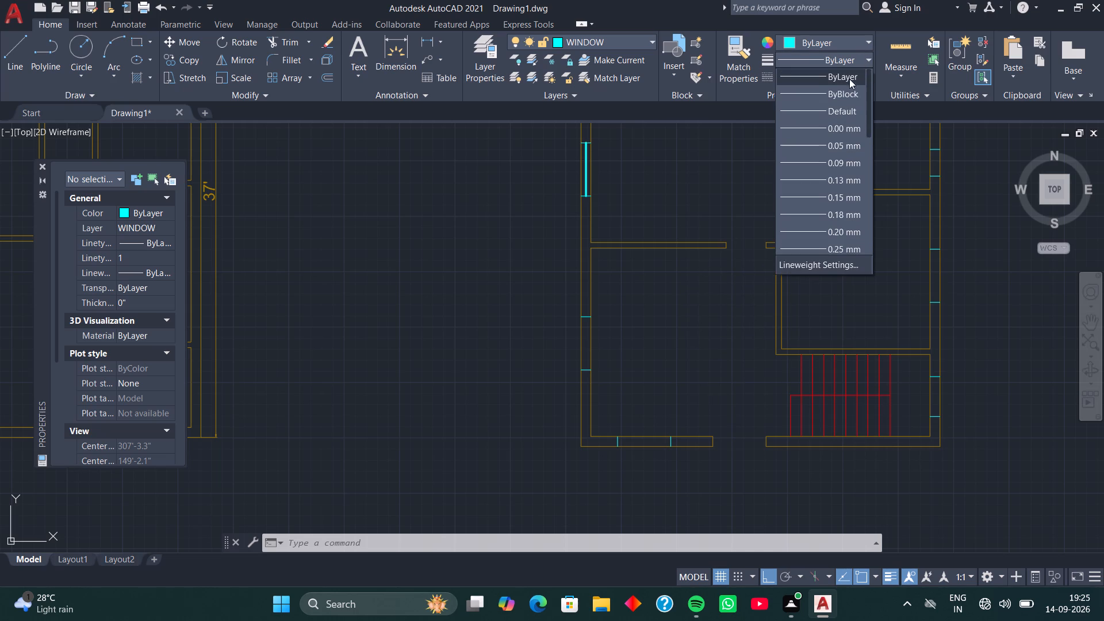
{"action": "scroll", "coordinate": [843, 86], "scroll_direction": "up", "scroll_amount": 2}
{"action": "scroll", "coordinate": [837, 106], "scroll_direction": "down", "scroll_amount": 4}
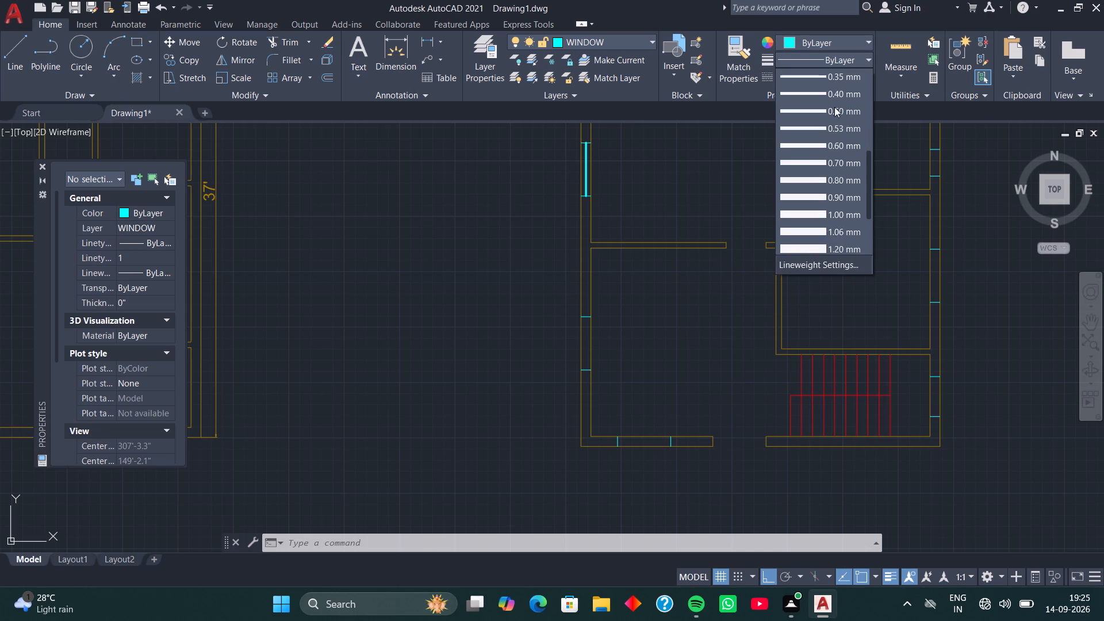
{"action": "scroll", "coordinate": [833, 103], "scroll_direction": "up", "scroll_amount": 1}
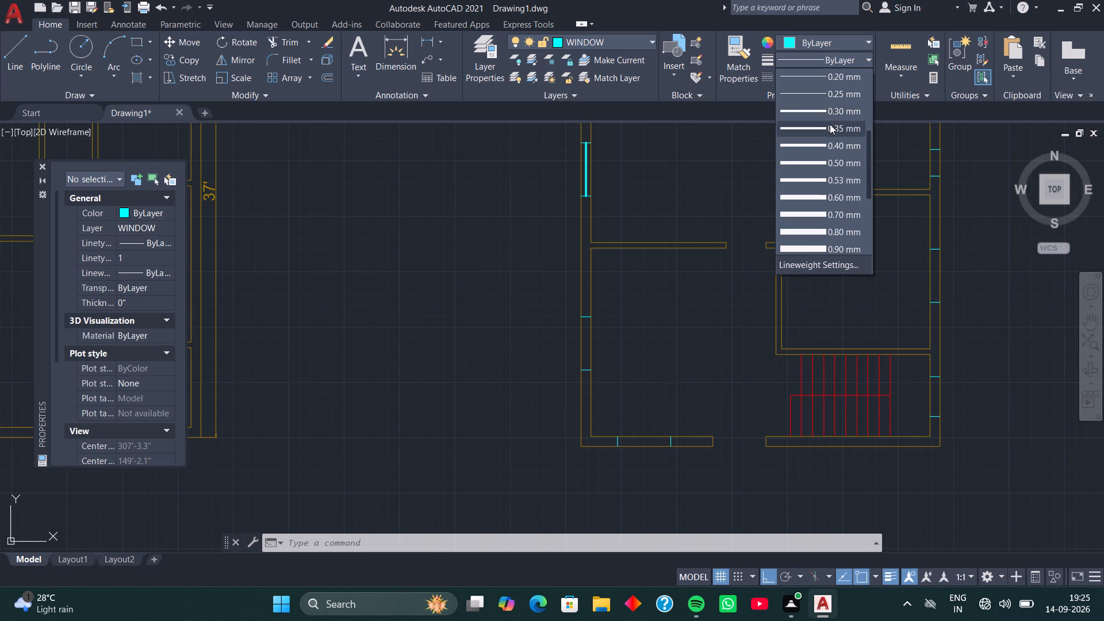
{"action": "left_click", "coordinate": [830, 124]}
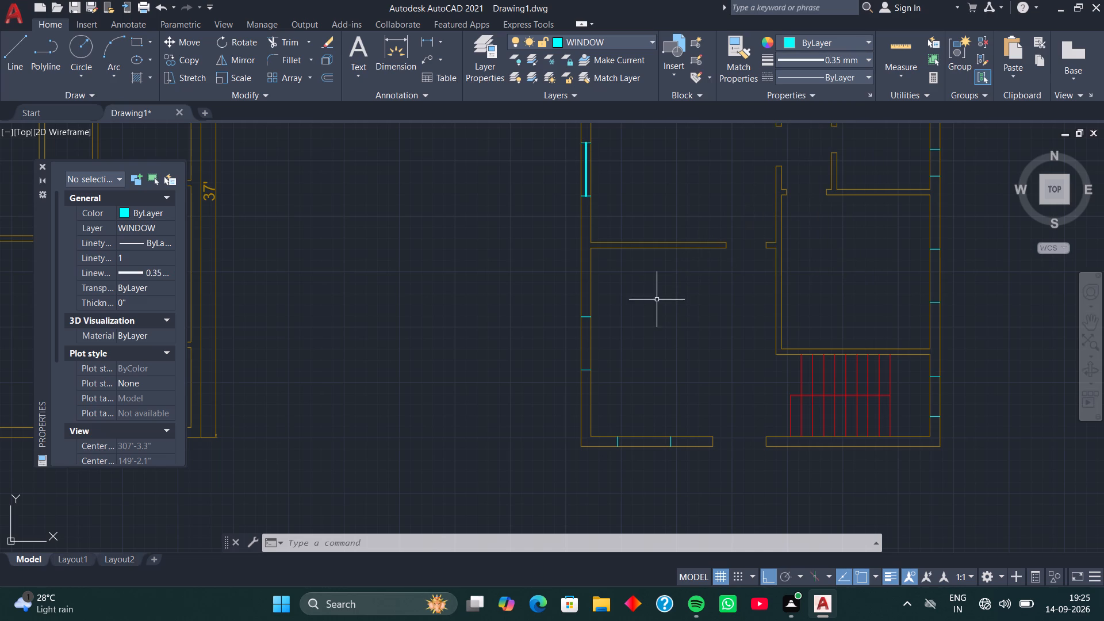
Draw a 4' vertical centre line between the midpoints of the window end lines in the lower-left room's left outer wall.
{"action": "middle_click_drag", "start_coordinate": [616, 329], "coordinate": [673, 319]}
{"action": "scroll", "coordinate": [673, 319], "scroll_direction": "up", "scroll_amount": 1}
{"action": "key", "text": "l"}
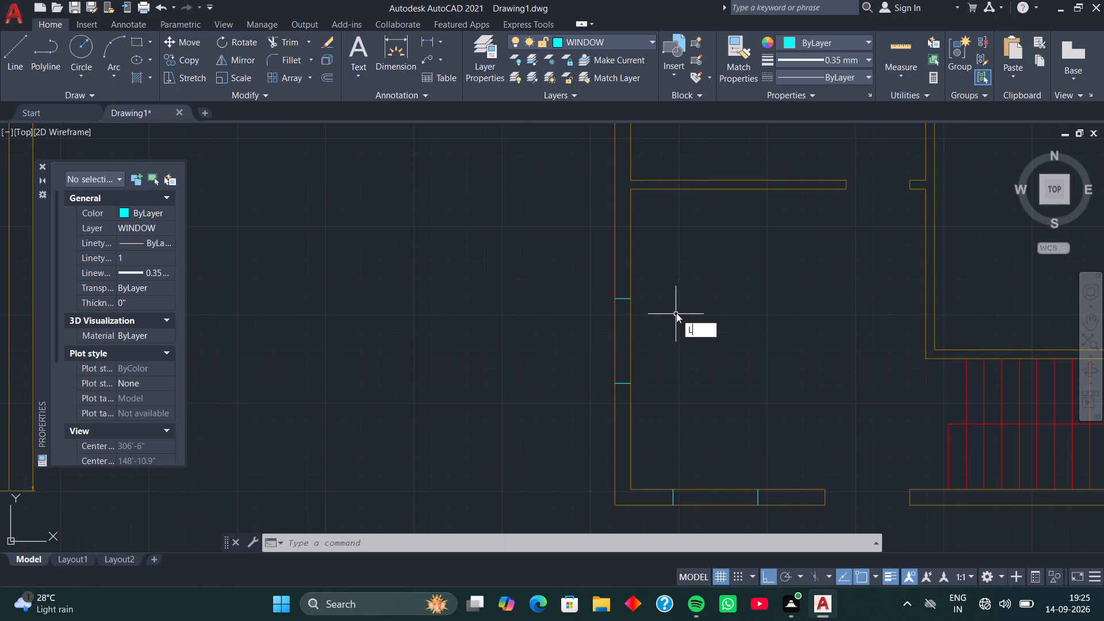
{"action": "key", "text": "space"}
{"action": "scroll", "coordinate": [615, 312], "scroll_direction": "up", "scroll_amount": 4}
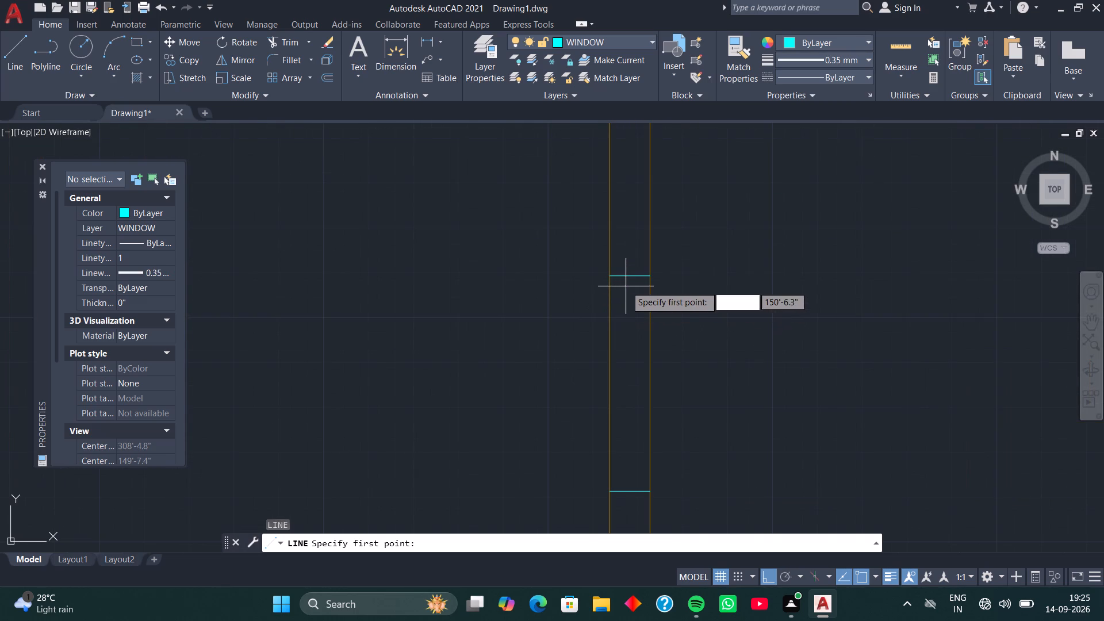
{"action": "left_click", "coordinate": [628, 276]}
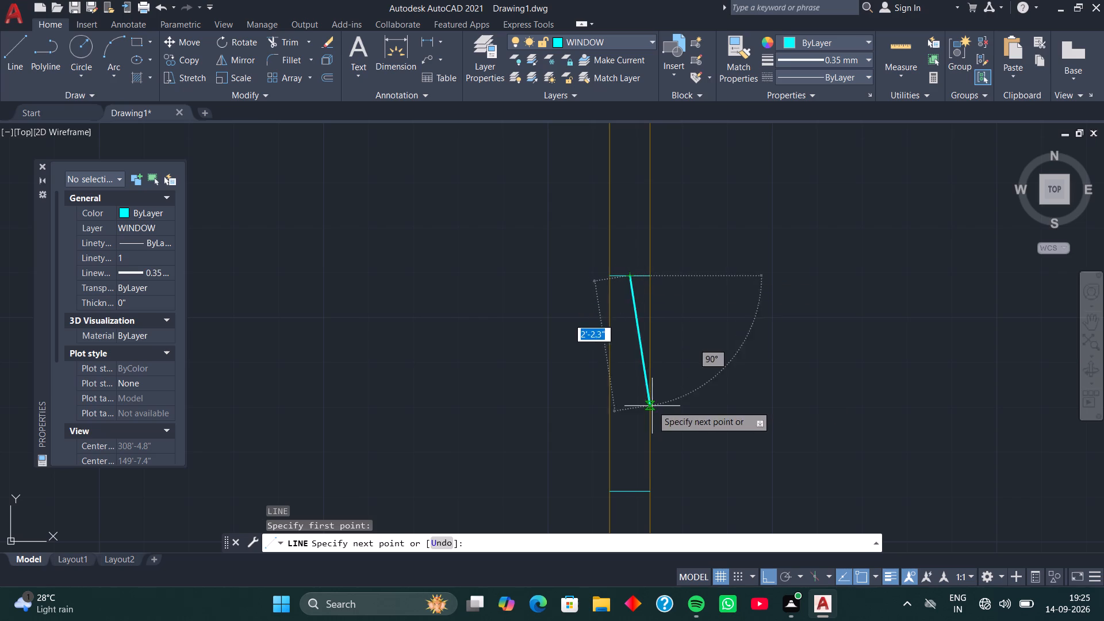
{"action": "left_click", "coordinate": [631, 494]}
{"action": "key", "text": "space"}
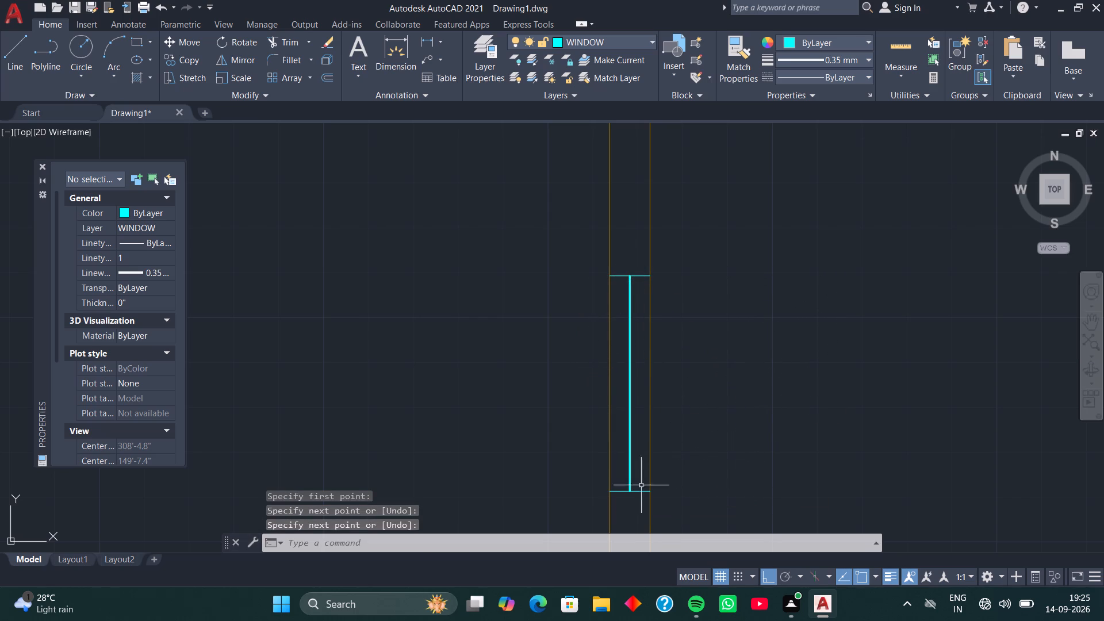
Draw a 4' horizontal centre line between the midpoints of the window end lines in the lower-left room's bottom outer wall.
{"action": "scroll", "coordinate": [742, 458], "scroll_direction": "down", "scroll_amount": 2}
{"action": "middle_click_drag", "start_coordinate": [746, 476], "coordinate": [626, 251]}
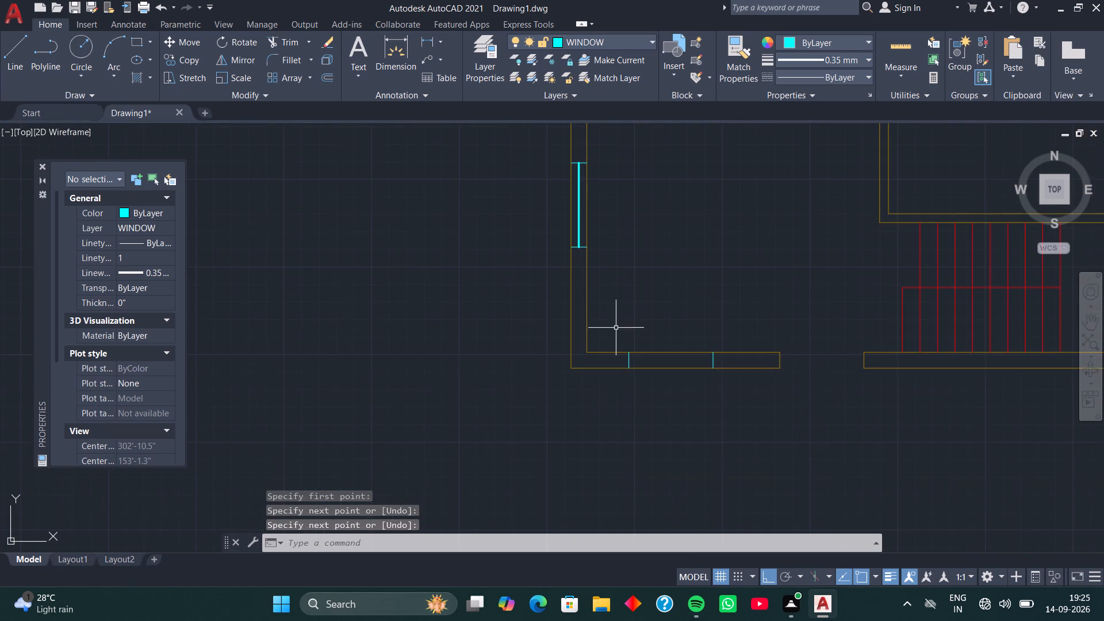
{"action": "middle_click_drag", "start_coordinate": [615, 329], "coordinate": [554, 251]}
{"action": "scroll", "coordinate": [562, 279], "scroll_direction": "up", "scroll_amount": 3}
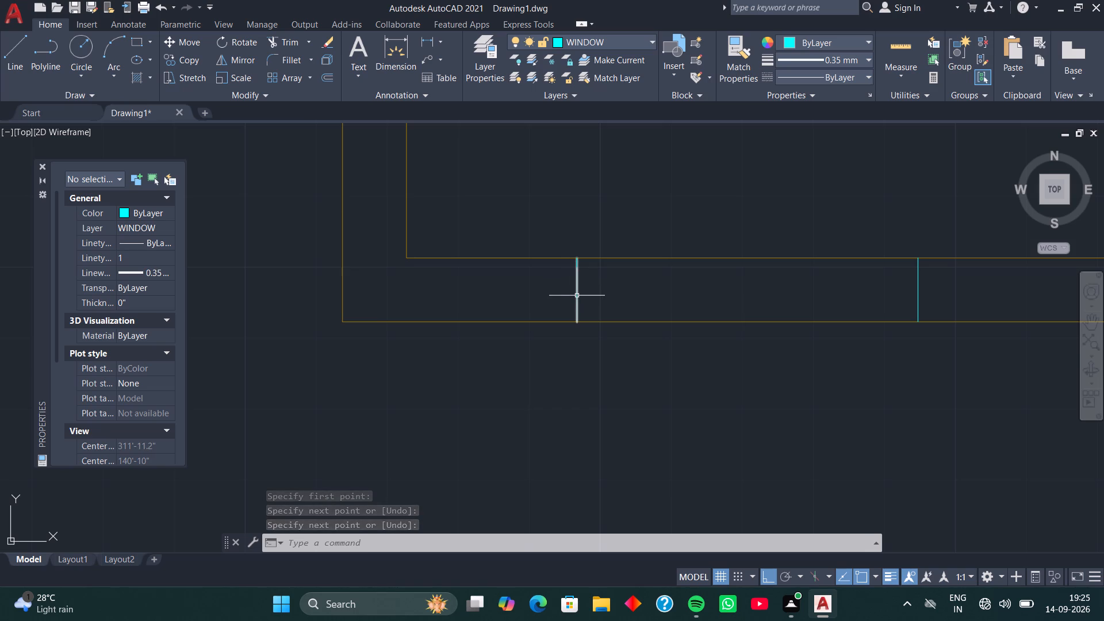
{"action": "key", "text": "space"}
{"action": "left_click", "coordinate": [577, 291]}
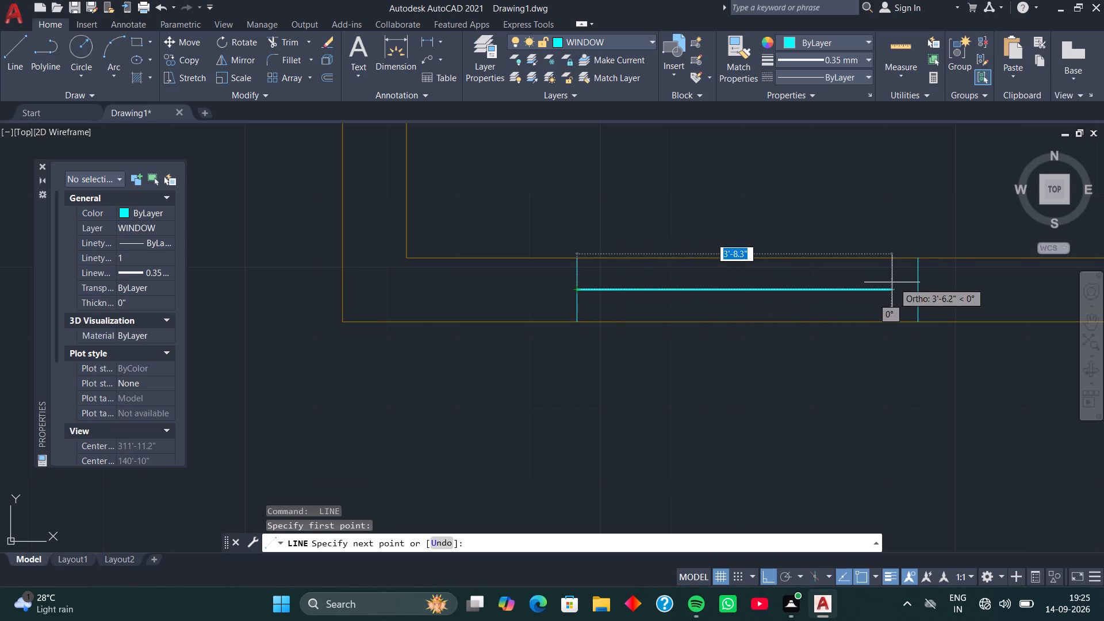
{"action": "left_click", "coordinate": [915, 288]}
{"action": "key", "text": "space"}
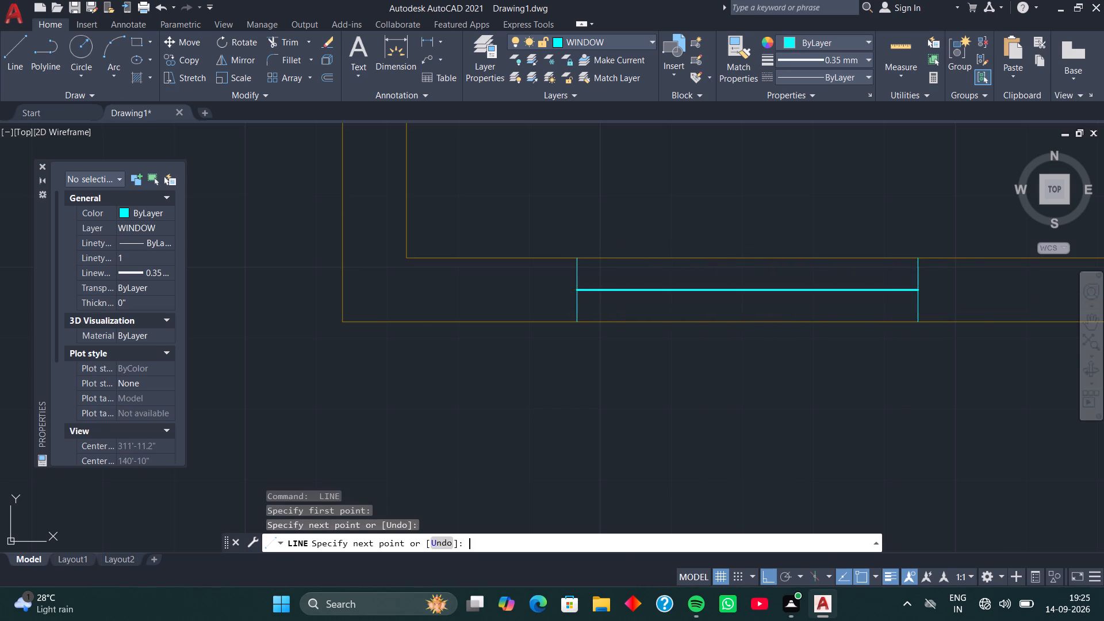
Draw a 3' vertical centre line between the midpoints of the window end lines in the right outer wall beside the staircase.
{"action": "scroll", "coordinate": [923, 290], "scroll_direction": "down", "scroll_amount": 3}
{"action": "middle_click_drag", "start_coordinate": [944, 296], "coordinate": [569, 310]}
{"action": "middle_click_drag", "start_coordinate": [718, 309], "coordinate": [500, 348]}
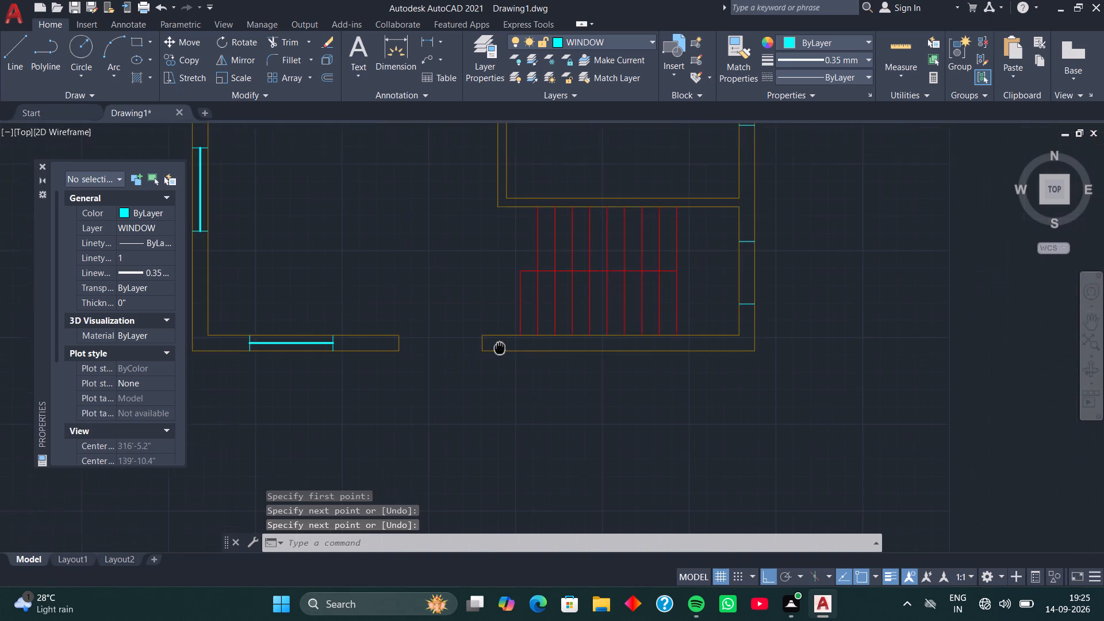
{"action": "middle_click_drag", "start_coordinate": [656, 289], "coordinate": [624, 354]}
{"action": "middle_click_drag", "start_coordinate": [685, 342], "coordinate": [572, 275]}
{"action": "scroll", "coordinate": [587, 287], "scroll_direction": "up", "scroll_amount": 3}
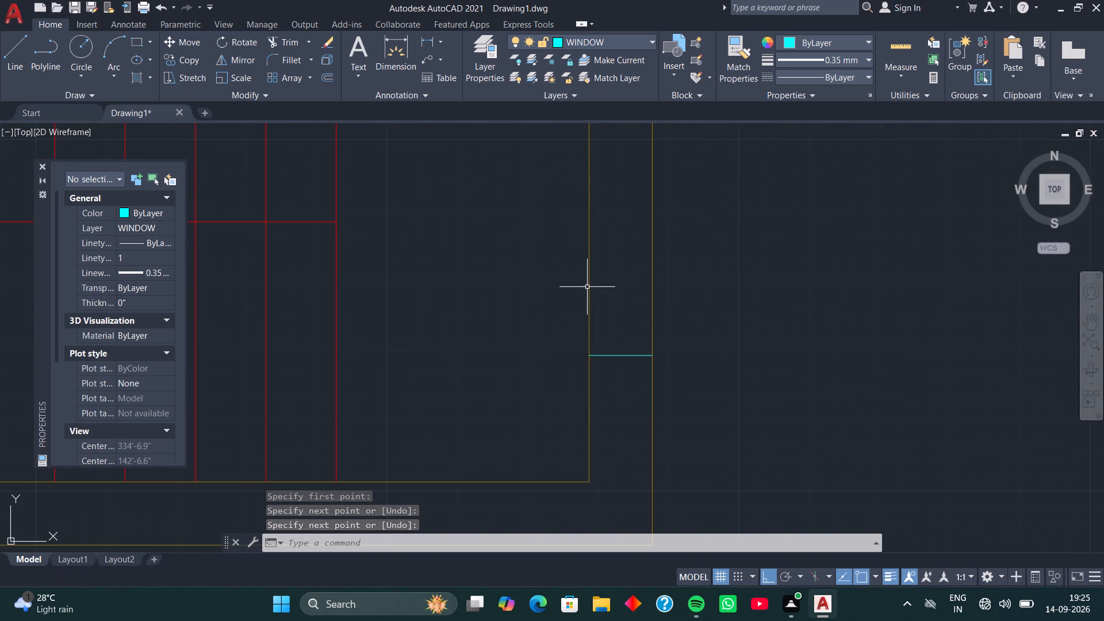
{"action": "scroll", "coordinate": [600, 279], "scroll_direction": "down", "scroll_amount": 2}
{"action": "middle_click_drag", "start_coordinate": [601, 274], "coordinate": [602, 297]}
{"action": "scroll", "coordinate": [602, 297], "scroll_direction": "up", "scroll_amount": 1}
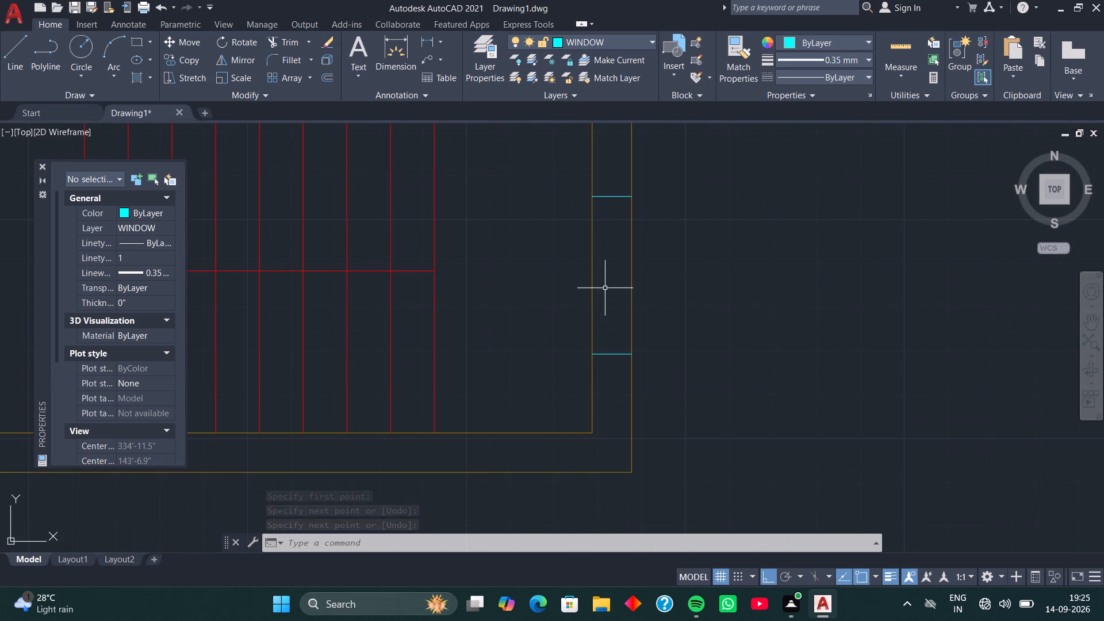
{"action": "key", "text": "space"}
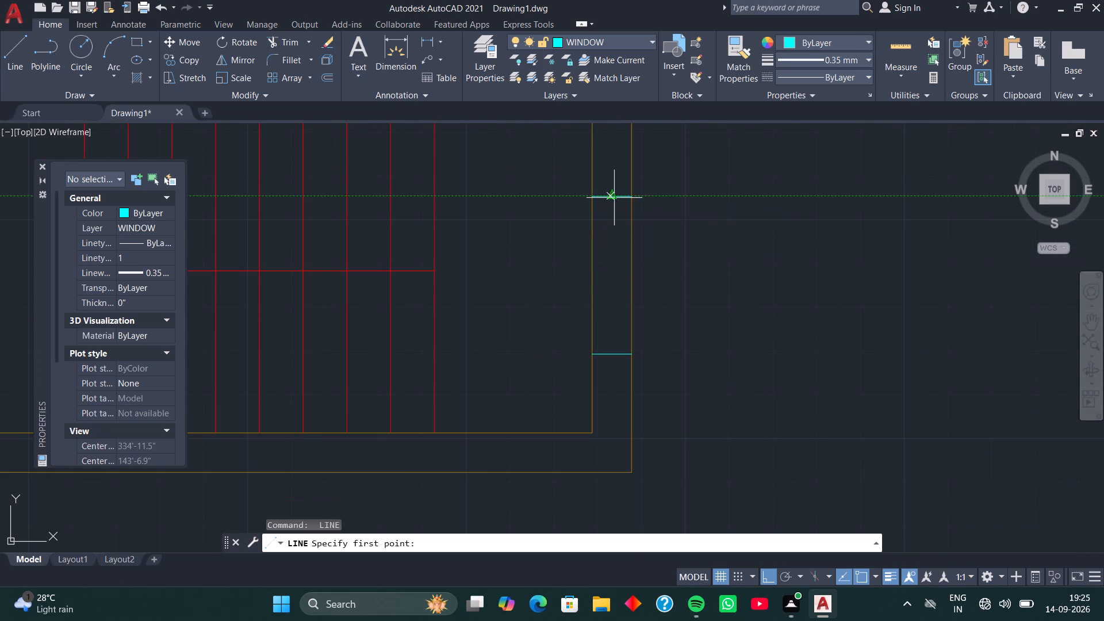
{"action": "left_click", "coordinate": [614, 198]}
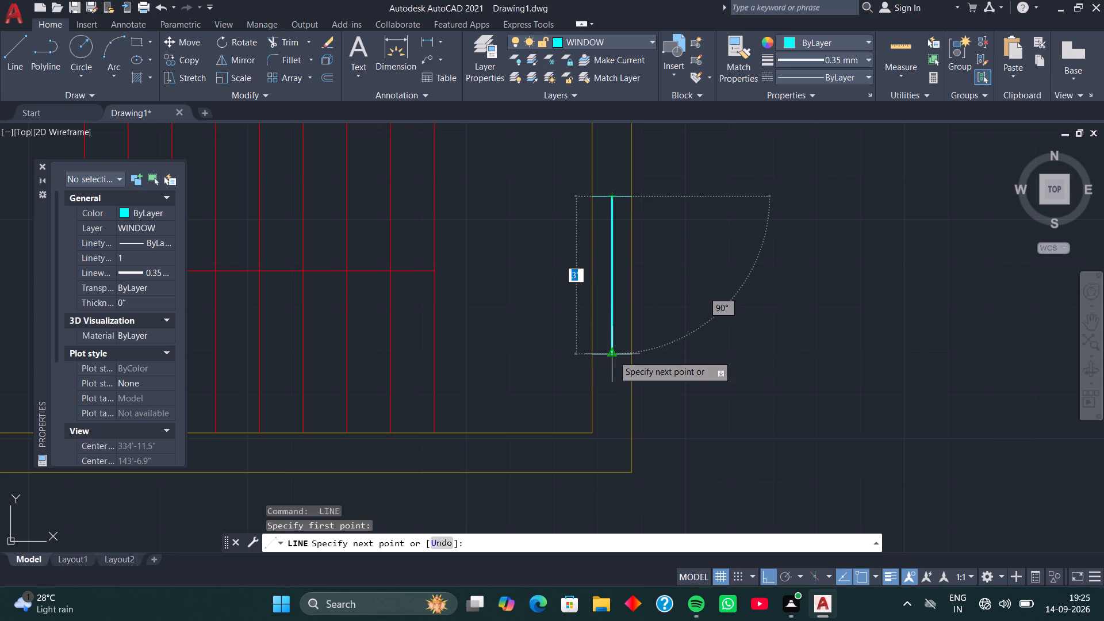
{"action": "left_click", "coordinate": [613, 355]}
{"action": "key", "text": "space"}
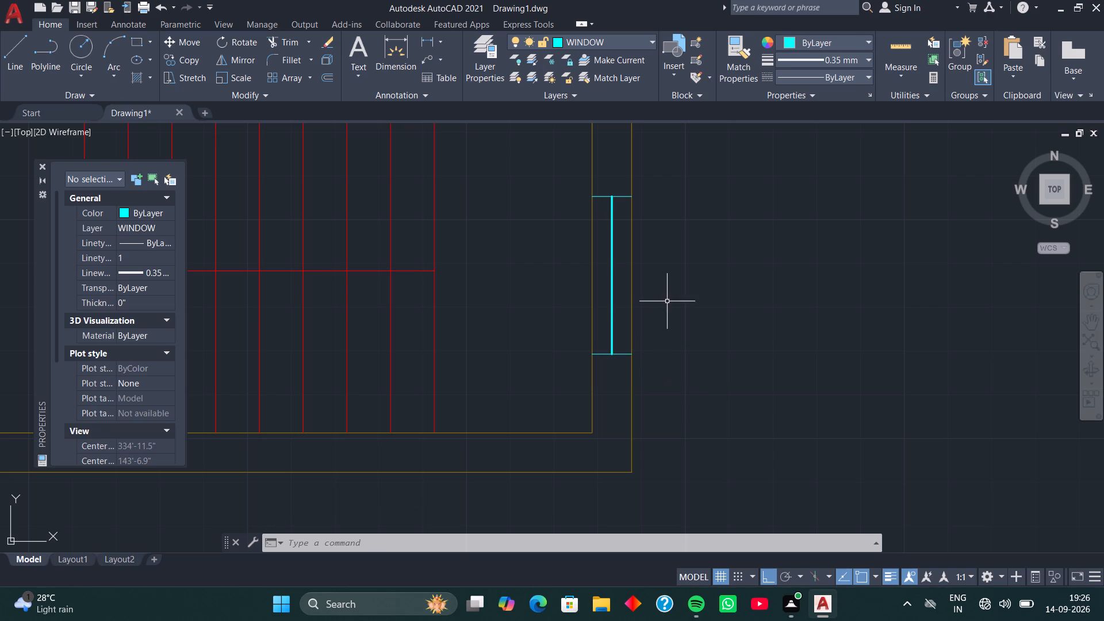
Draw a vertical centre line between the midpoints of the window end lines in the right outer wall of the room above the staircase.
{"action": "scroll", "coordinate": [667, 301], "scroll_direction": "down", "scroll_amount": 2}
{"action": "middle_click_drag", "start_coordinate": [681, 229], "coordinate": [696, 348]}
{"action": "middle_click_drag", "start_coordinate": [693, 281], "coordinate": [661, 346]}
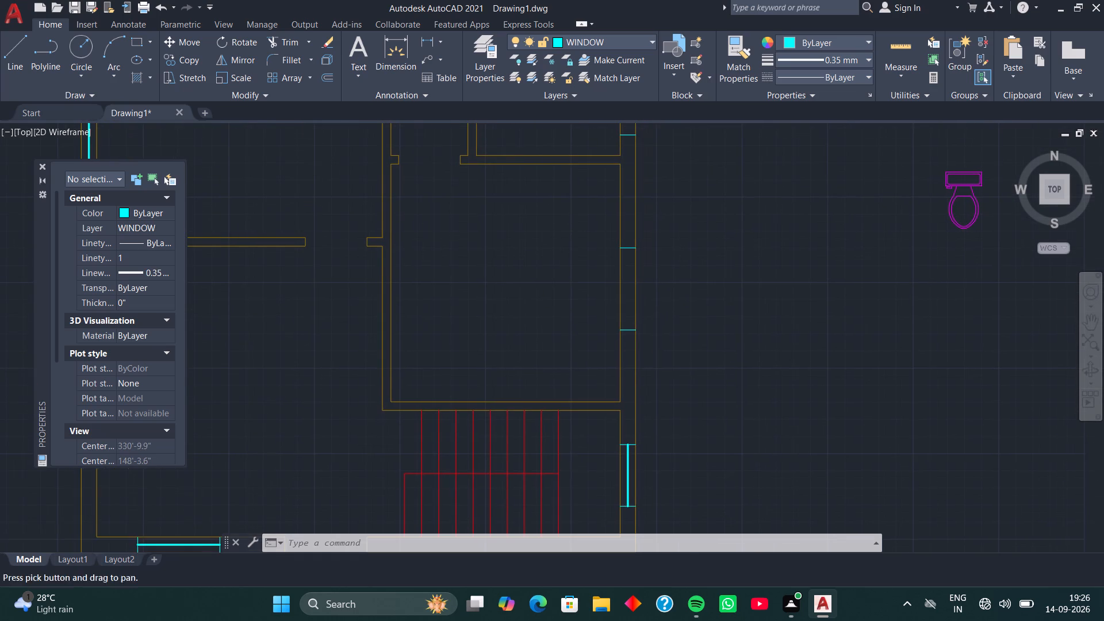
{"action": "scroll", "coordinate": [638, 316], "scroll_direction": "up", "scroll_amount": 2}
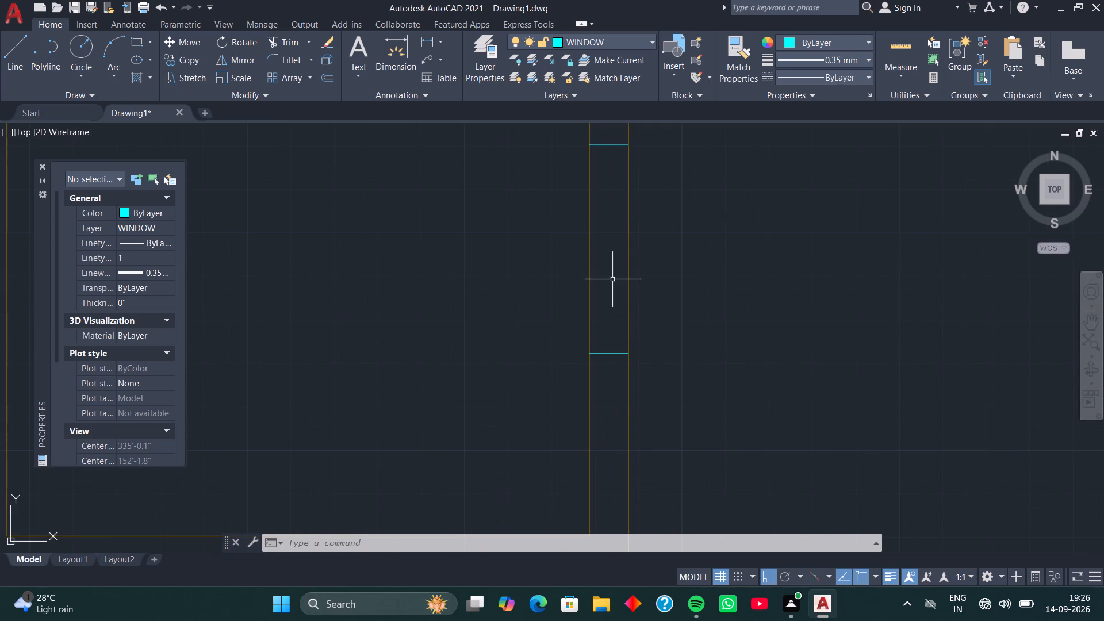
{"action": "scroll", "coordinate": [608, 271], "scroll_direction": "up", "scroll_amount": 1}
{"action": "middle_click_drag", "start_coordinate": [608, 270], "coordinate": [610, 306]}
{"action": "scroll", "coordinate": [610, 306], "scroll_direction": "down", "scroll_amount": 1}
{"action": "middle_click_drag", "start_coordinate": [612, 300], "coordinate": [615, 315]}
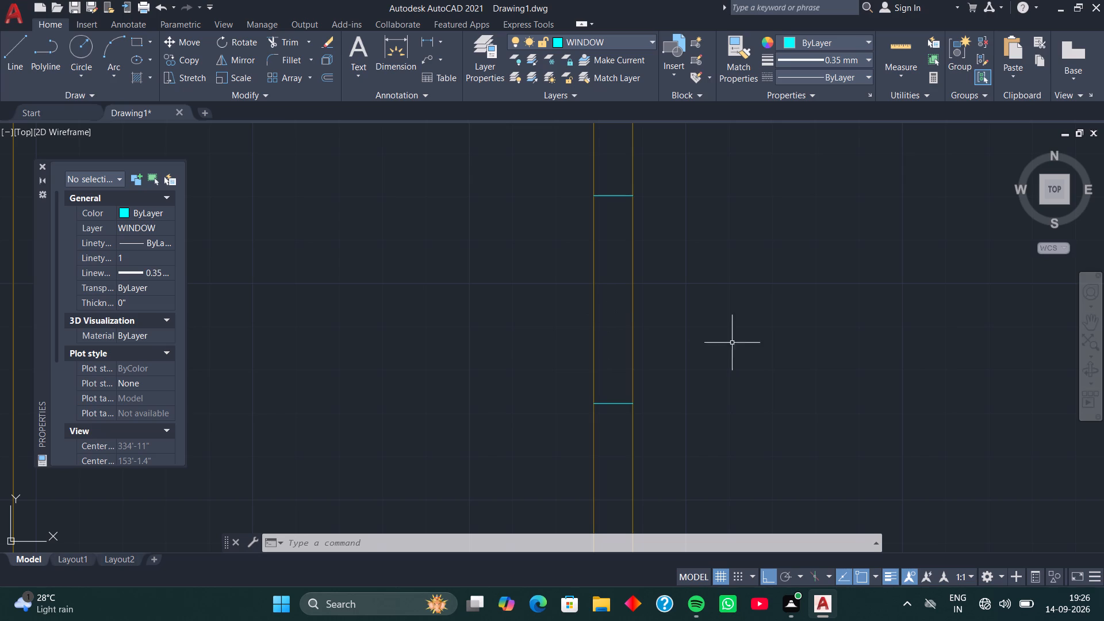
{"action": "key", "text": "space"}
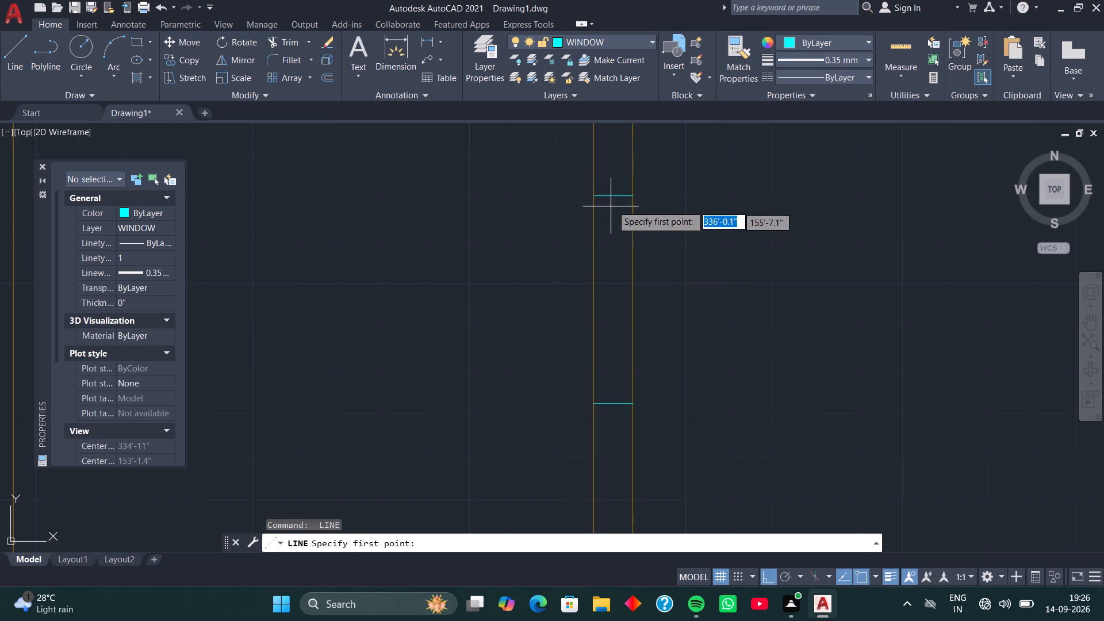
{"action": "left_click", "coordinate": [615, 195]}
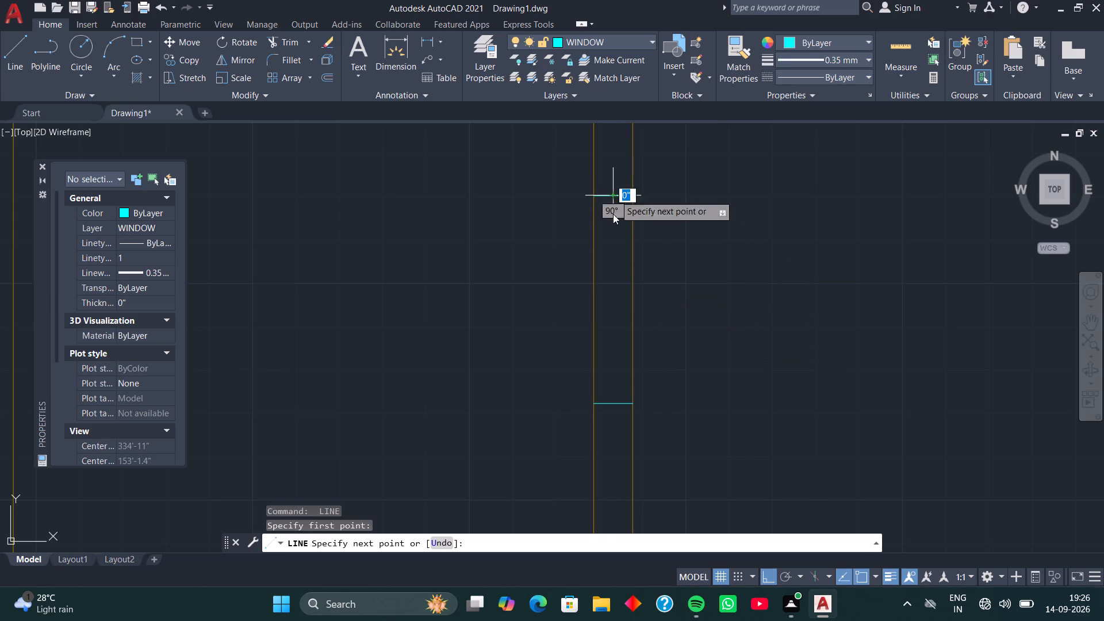
{"action": "left_click", "coordinate": [612, 407]}
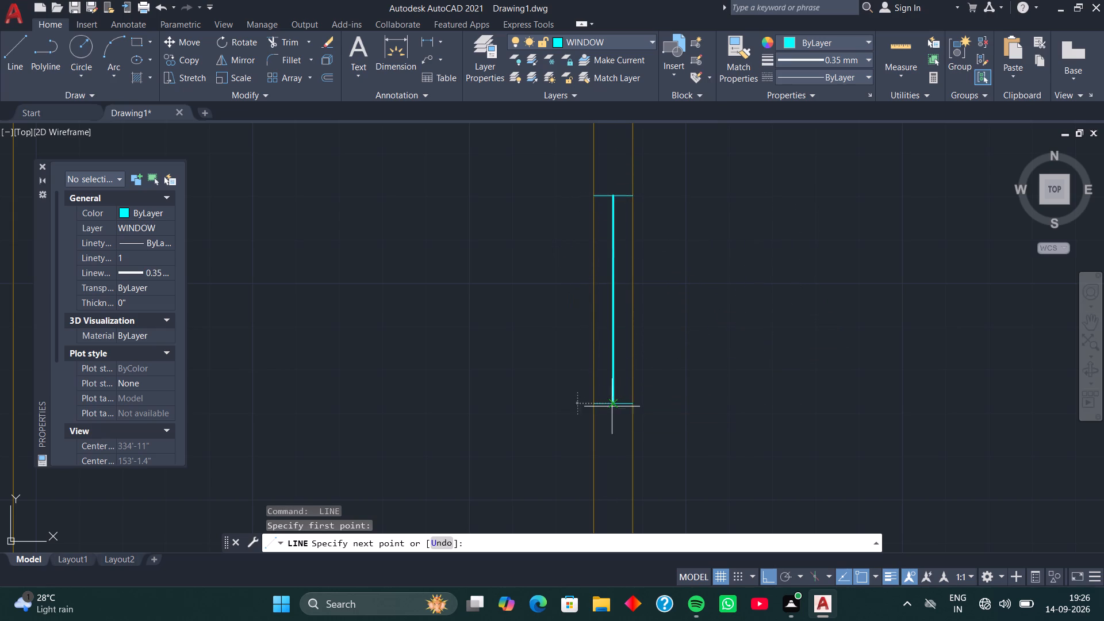
{"action": "key", "text": "space"}
Draw a vertical centre line between the midpoints of the window end lines in the right outer wall of the small room below the bedroom.
{"action": "scroll", "coordinate": [644, 313], "scroll_direction": "down", "scroll_amount": 3}
{"action": "middle_click_drag", "start_coordinate": [618, 233], "coordinate": [622, 266]}
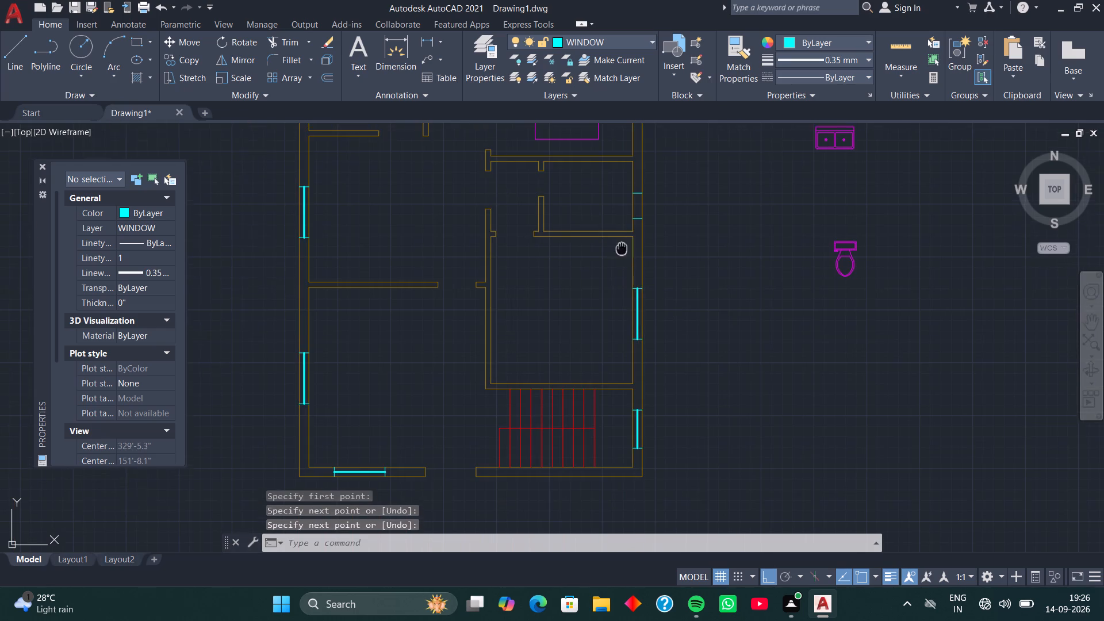
{"action": "middle_click_drag", "start_coordinate": [622, 266], "coordinate": [601, 339]}
{"action": "scroll", "coordinate": [614, 307], "scroll_direction": "up", "scroll_amount": 4}
{"action": "key", "text": "space"}
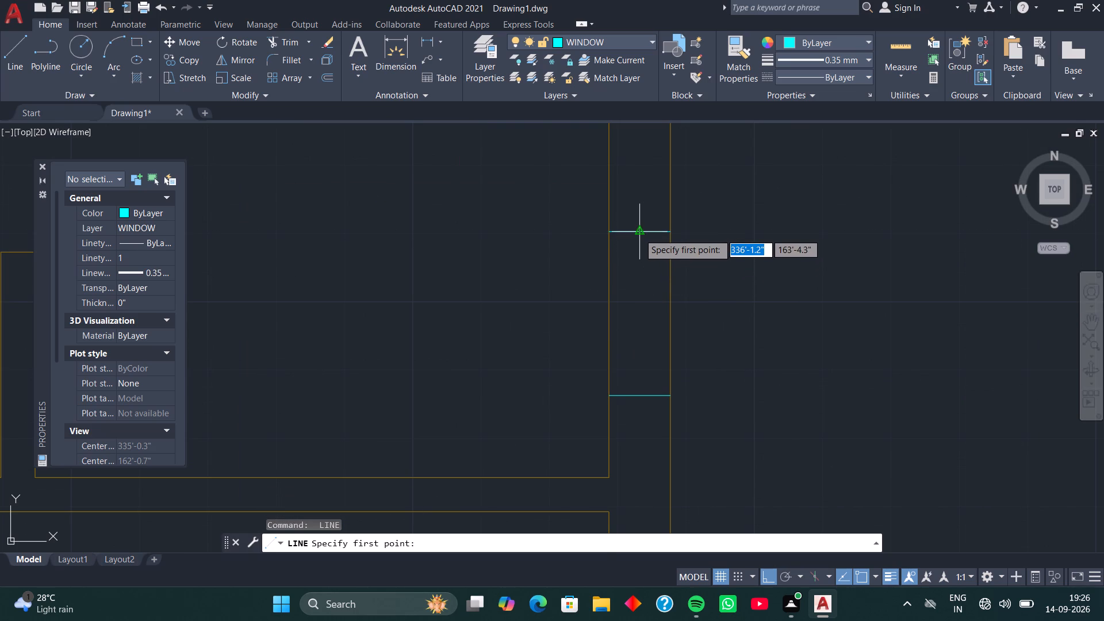
{"action": "left_click", "coordinate": [639, 233]}
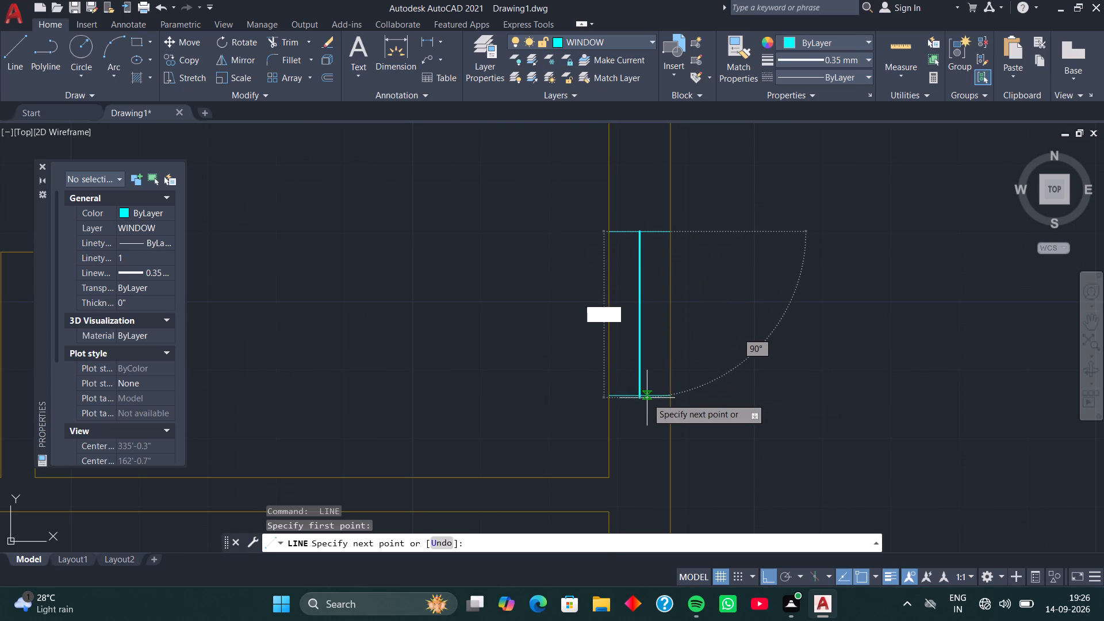
{"action": "left_click", "coordinate": [641, 396]}
{"action": "key", "text": "space"}
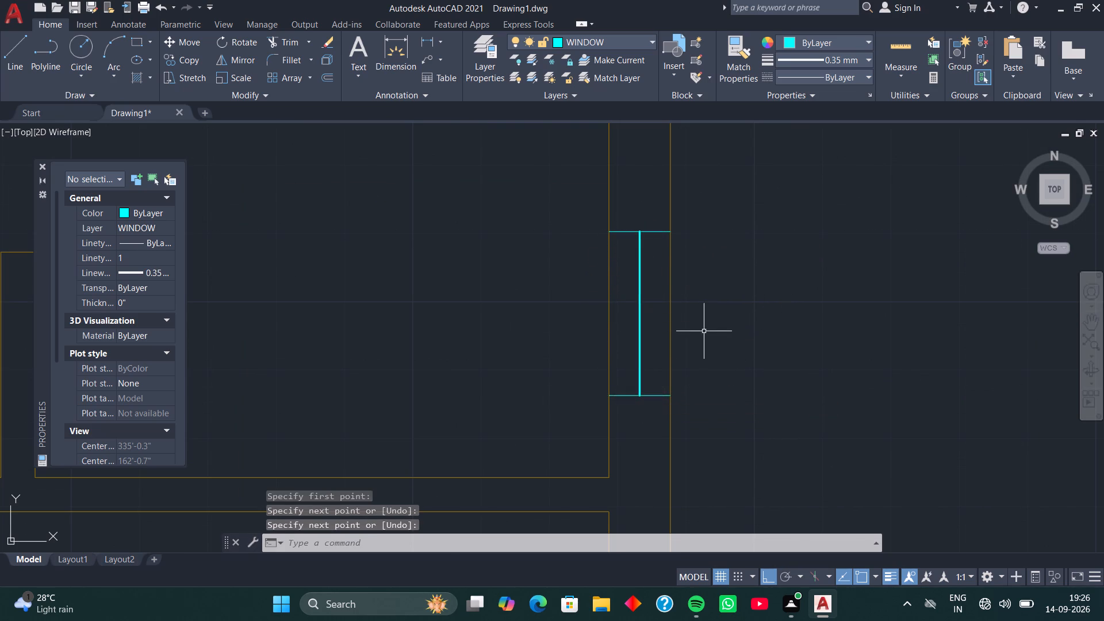
Draw a vertical centre line between the midpoints of the window end lines in the right outer wall beside the bed.
{"action": "scroll", "coordinate": [706, 325], "scroll_direction": "down", "scroll_amount": 3}
{"action": "middle_click_drag", "start_coordinate": [678, 264], "coordinate": [674, 399]}
{"action": "middle_click_drag", "start_coordinate": [655, 311], "coordinate": [616, 340]}
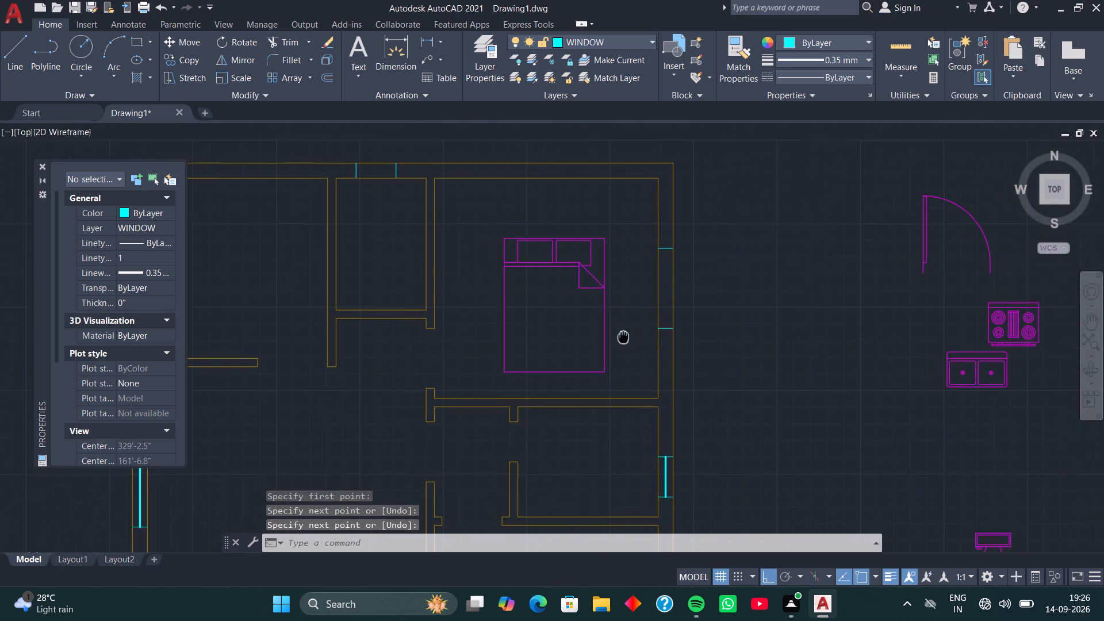
{"action": "middle_click_drag", "start_coordinate": [616, 340], "coordinate": [599, 345]}
{"action": "scroll", "coordinate": [614, 317], "scroll_direction": "up", "scroll_amount": 2}
{"action": "key", "text": "space"}
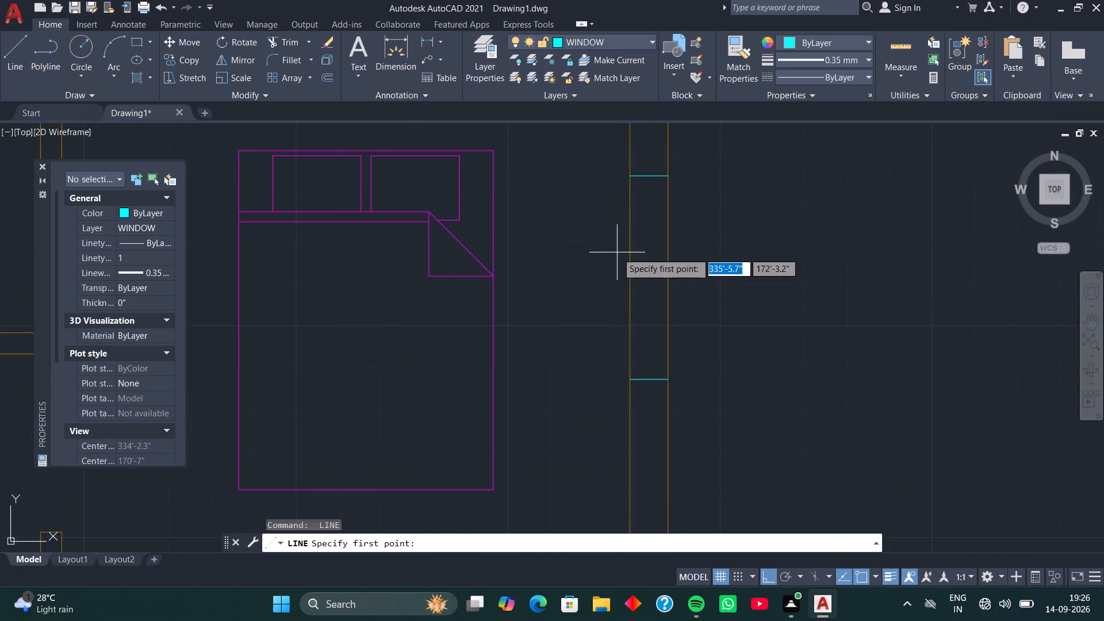
{"action": "left_click", "coordinate": [650, 178]}
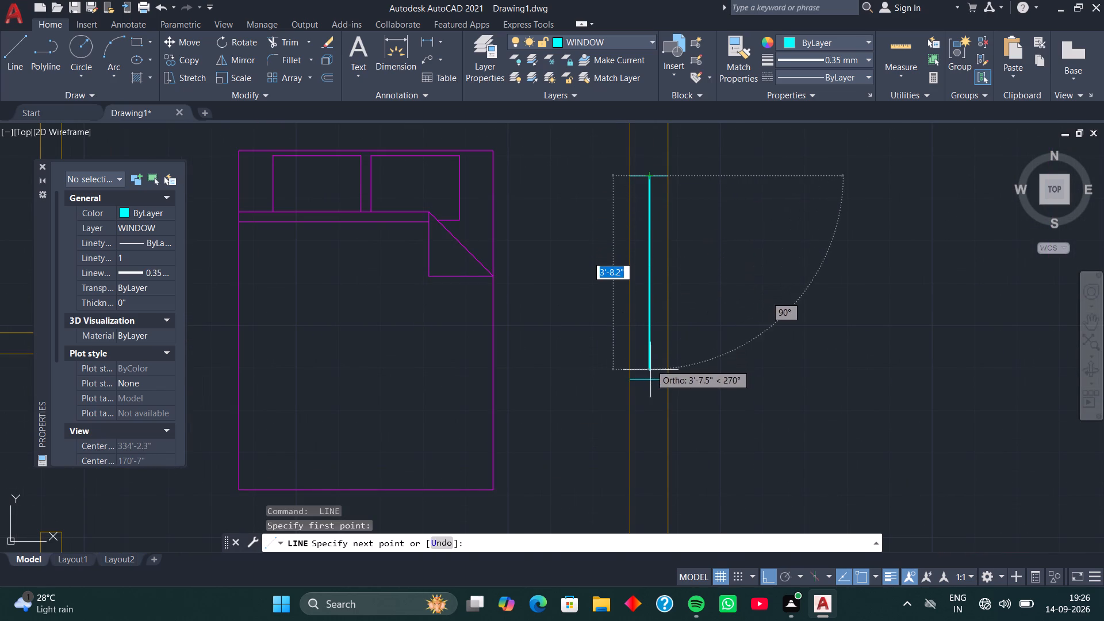
{"action": "left_click", "coordinate": [653, 380]}
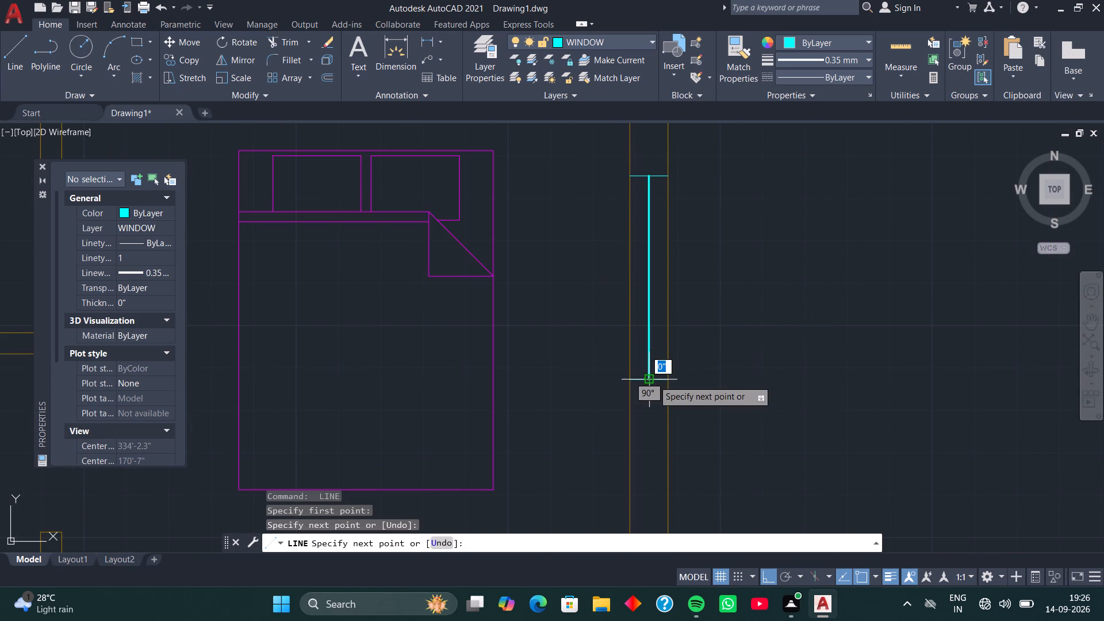
{"action": "key", "text": "space"}
Draw a horizontal centre line between the midpoints of the window end lines in the top outer wall of the small middle room.
{"action": "scroll", "coordinate": [596, 243], "scroll_direction": "down", "scroll_amount": 3}
{"action": "middle_click_drag", "start_coordinate": [588, 248], "coordinate": [776, 271]}
{"action": "middle_click_drag", "start_coordinate": [603, 223], "coordinate": [670, 233]}
{"action": "scroll", "coordinate": [670, 216], "scroll_direction": "up", "scroll_amount": 4}
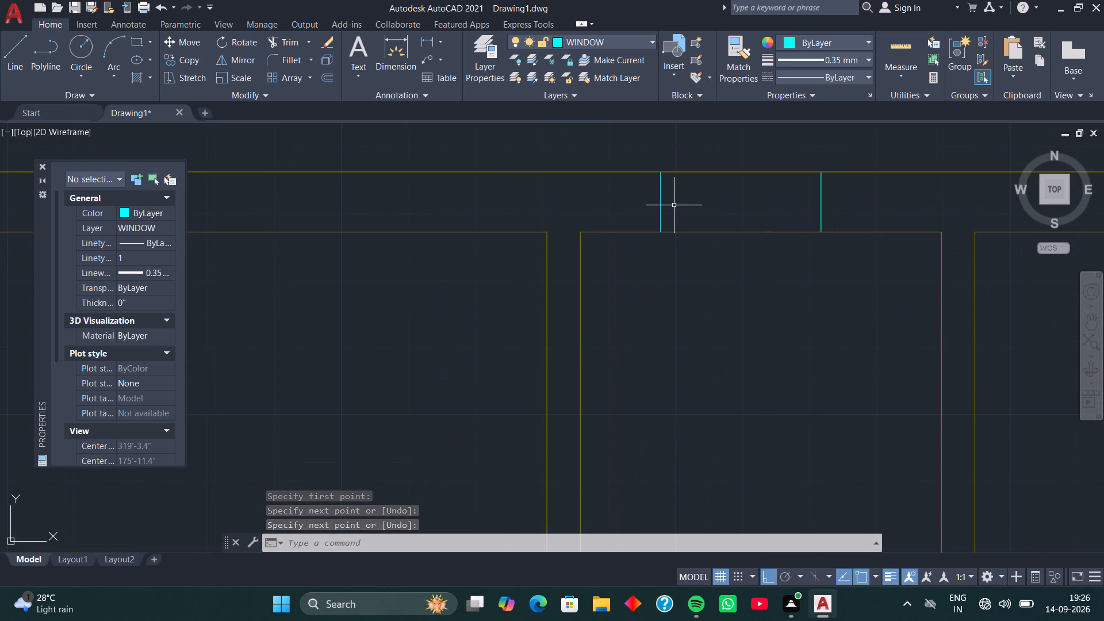
{"action": "key", "text": "space"}
{"action": "left_click", "coordinate": [660, 204]}
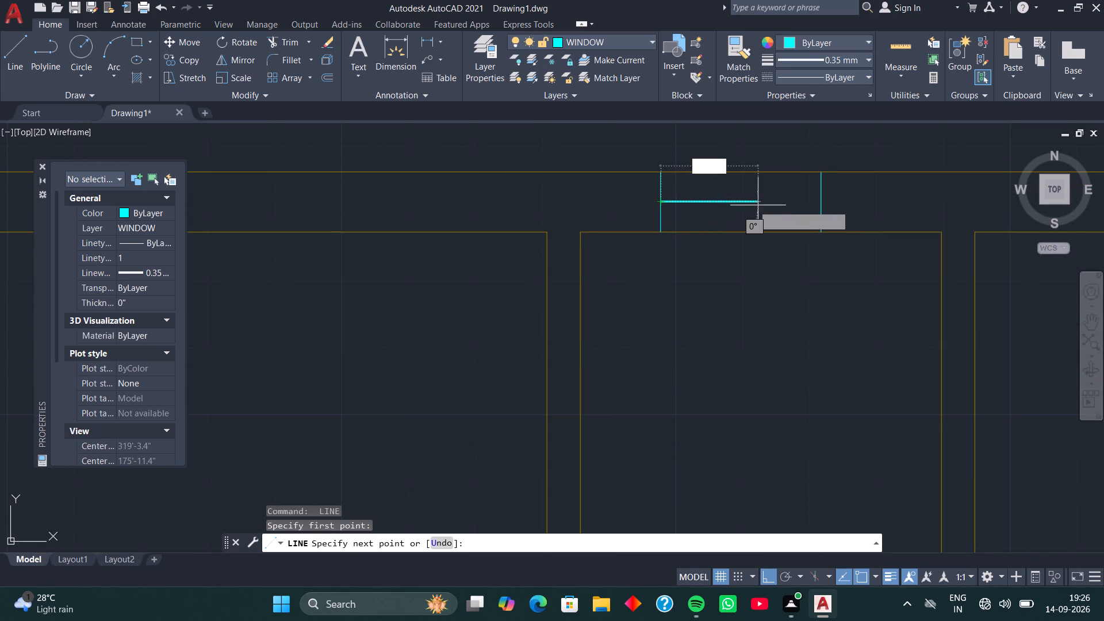
{"action": "left_click", "coordinate": [818, 201]}
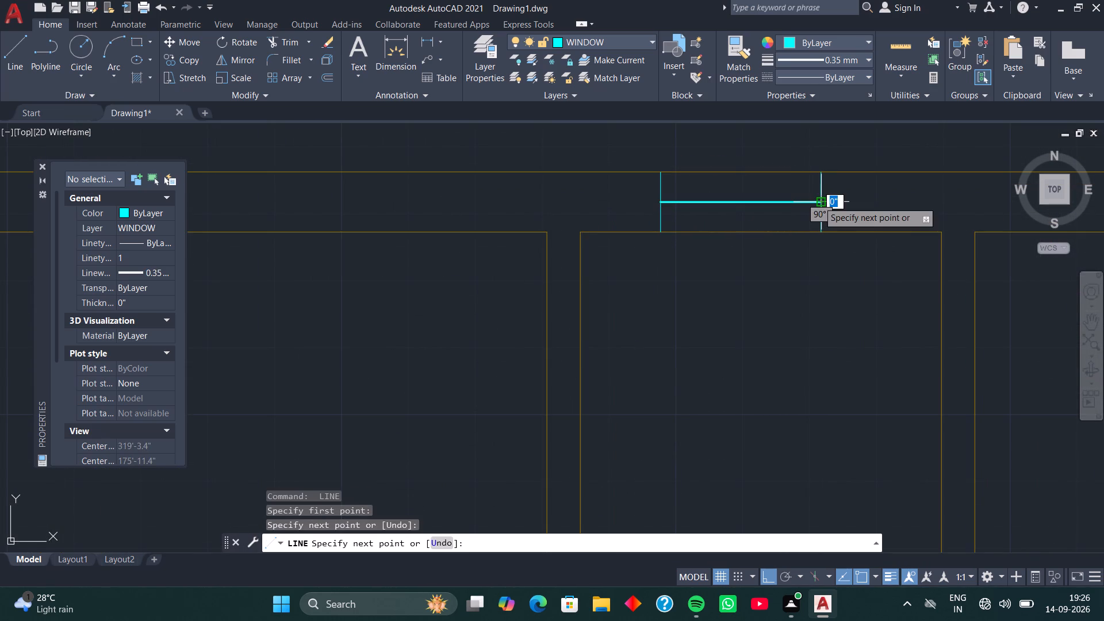
{"action": "key", "text": "space"}
Draw a vertical centre line between the midpoints of the window end lines in the upper-left room's left outer wall.
{"action": "scroll", "coordinate": [775, 237], "scroll_direction": "down", "scroll_amount": 3}
{"action": "middle_click_drag", "start_coordinate": [676, 312], "coordinate": [783, 181]}
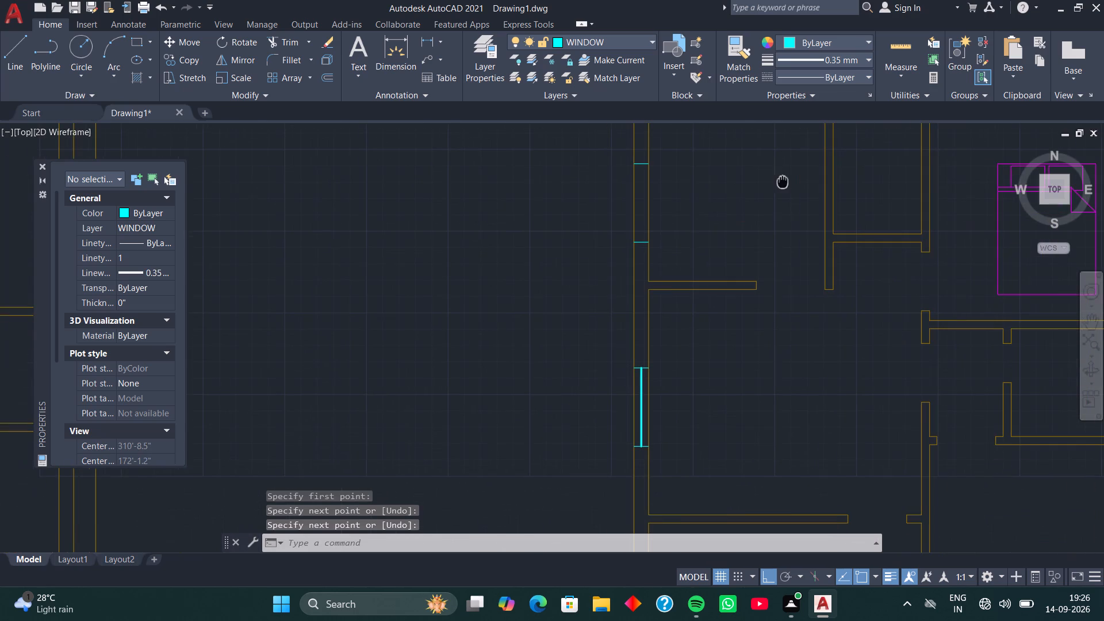
{"action": "scroll", "coordinate": [625, 201], "scroll_direction": "up", "scroll_amount": 2}
{"action": "middle_click_drag", "start_coordinate": [625, 200], "coordinate": [597, 266]}
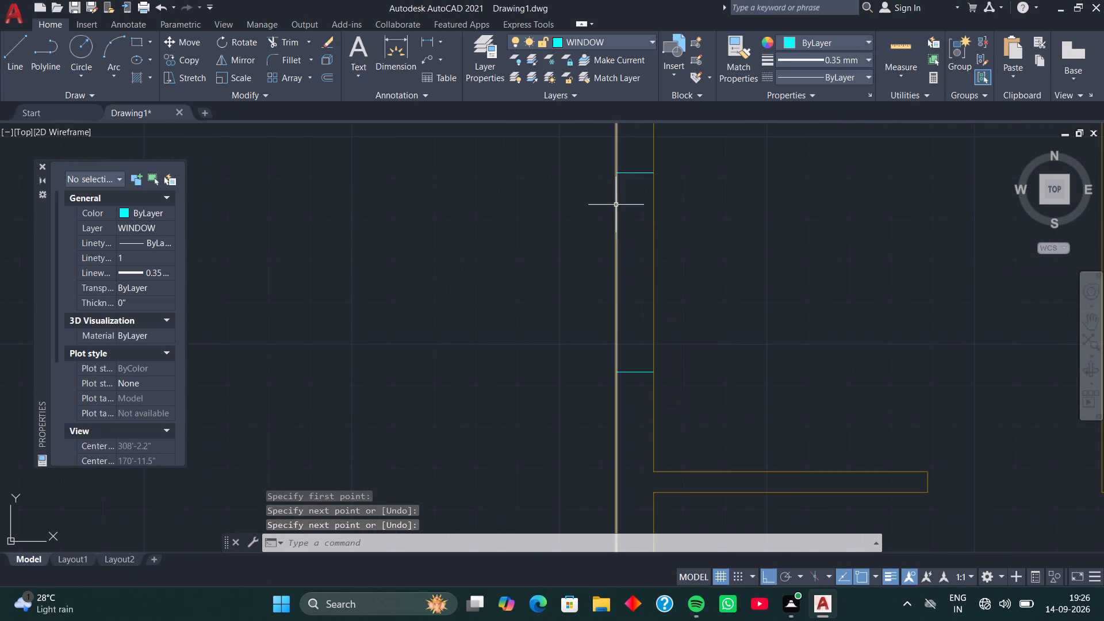
{"action": "key", "text": "space"}
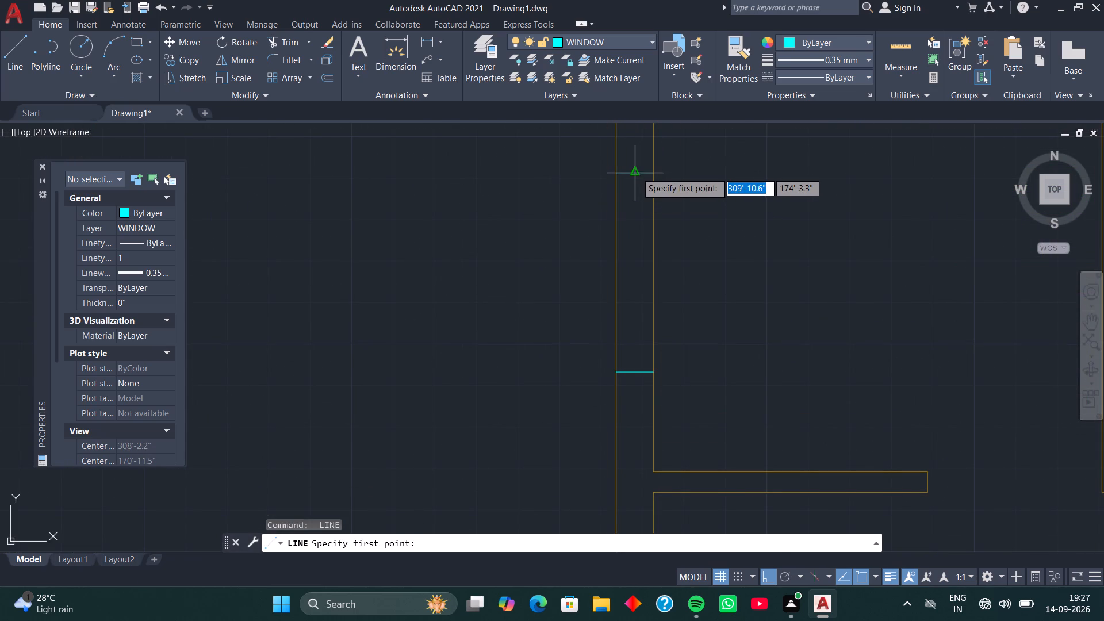
{"action": "left_click", "coordinate": [636, 172]}
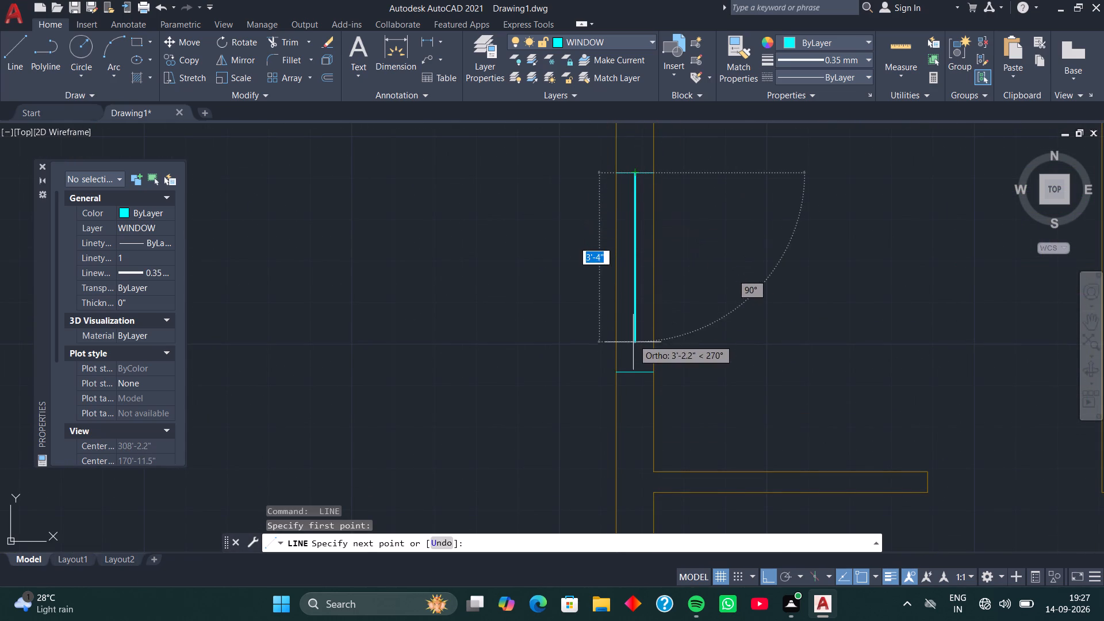
{"action": "left_click", "coordinate": [635, 373]}
{"action": "key", "text": "space"}
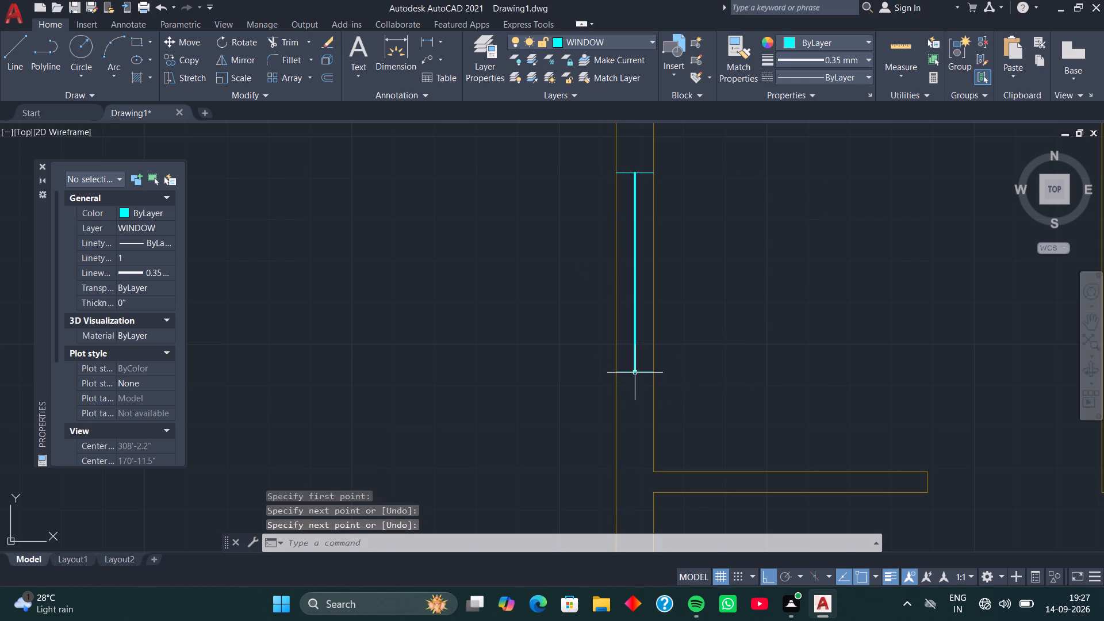
Move the door block by its lower-left hinge corner, with Ortho off, to just outside the doorway of the bedroom with the bed.
{"action": "scroll", "coordinate": [702, 334], "scroll_direction": "down", "scroll_amount": 3}
{"action": "middle_click_drag", "start_coordinate": [703, 378], "coordinate": [647, 164]}
{"action": "middle_click_drag", "start_coordinate": [650, 348], "coordinate": [620, 280]}
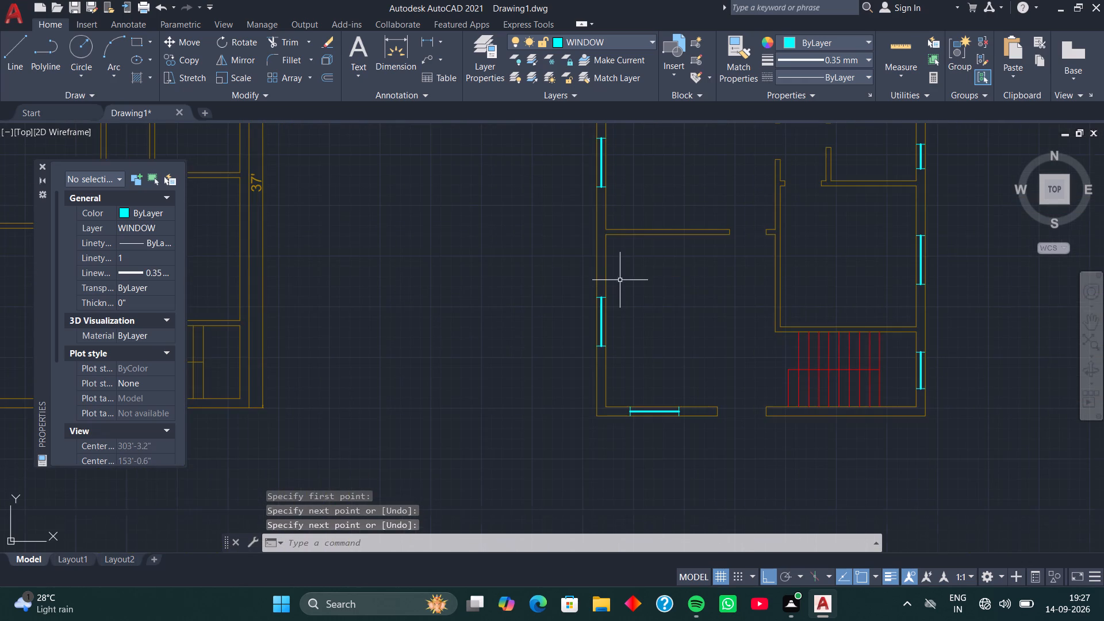
{"action": "middle_click_drag", "start_coordinate": [668, 277], "coordinate": [607, 354]}
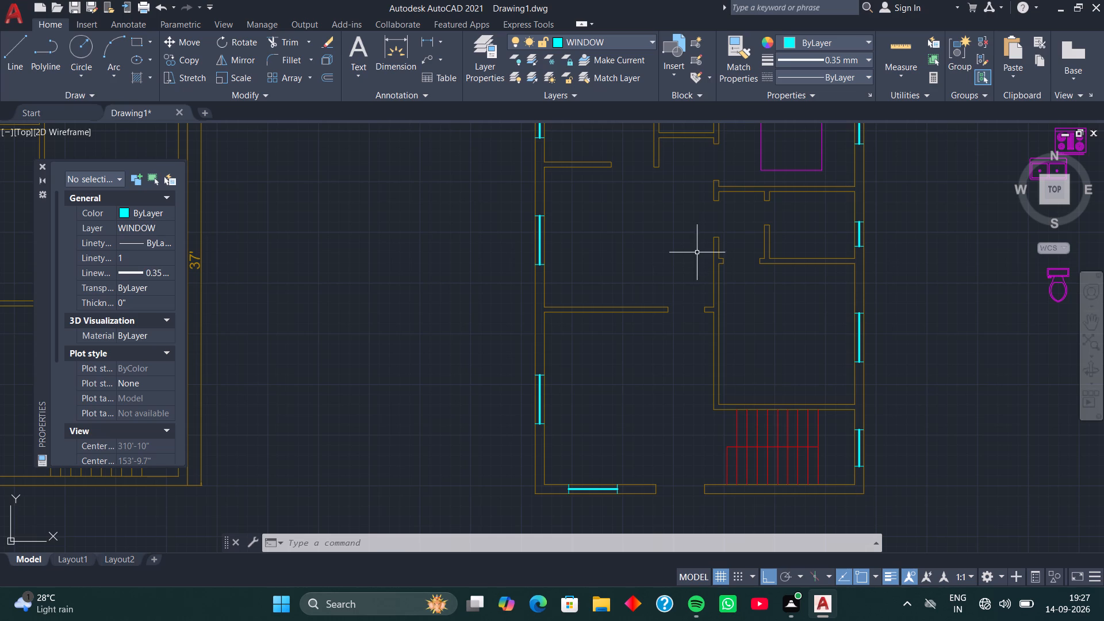
{"action": "scroll", "coordinate": [654, 244], "scroll_direction": "down", "scroll_amount": 1}
{"action": "middle_click_drag", "start_coordinate": [654, 224], "coordinate": [654, 320]}
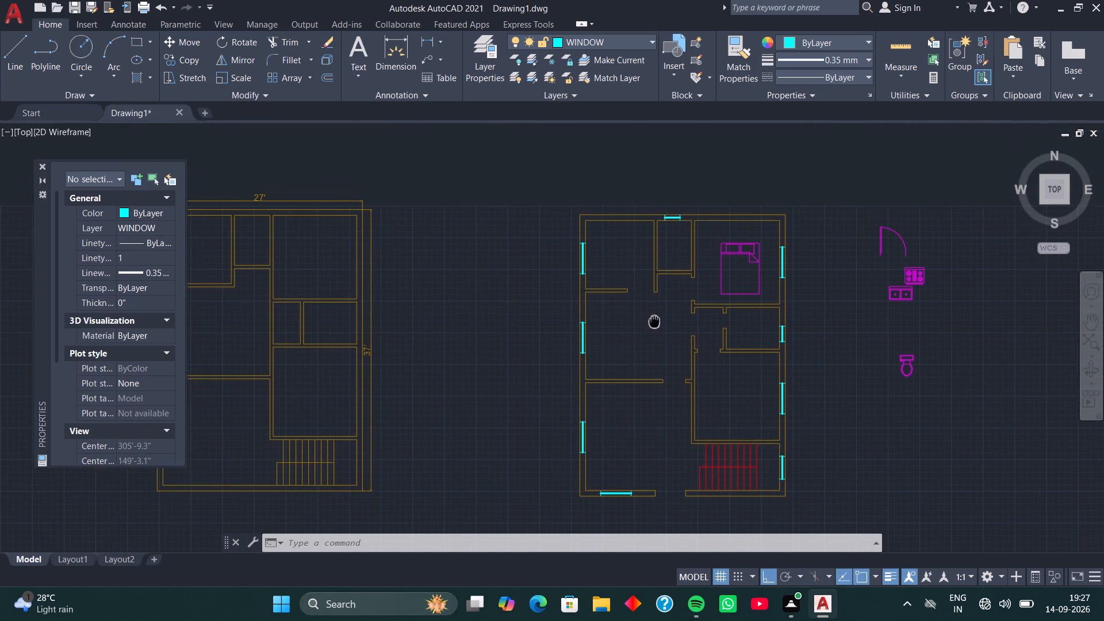
{"action": "middle_click_drag", "start_coordinate": [641, 259], "coordinate": [596, 303]}
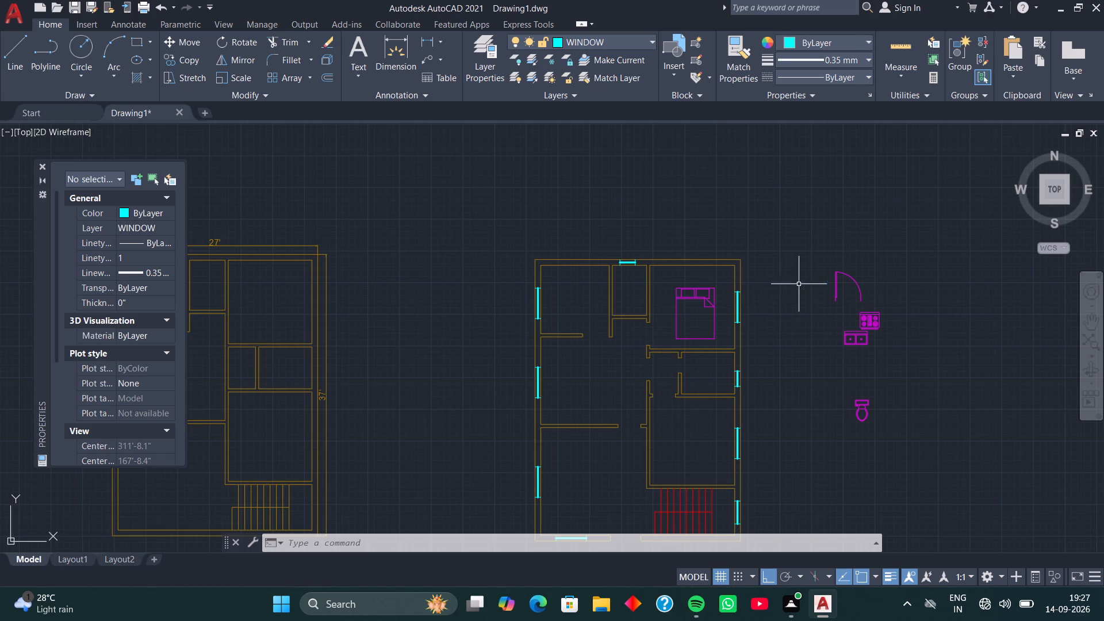
{"action": "scroll", "coordinate": [807, 283], "scroll_direction": "up", "scroll_amount": 2}
{"action": "left_click", "coordinate": [876, 292]}
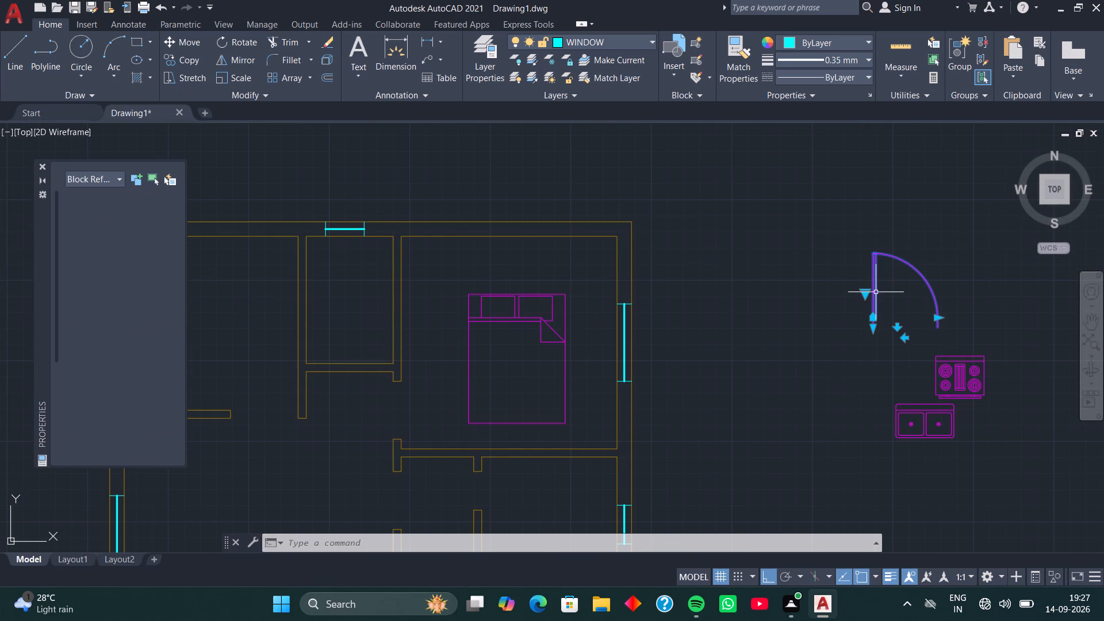
{"action": "type", "text": "M"}
{"action": "key", "text": "space"}
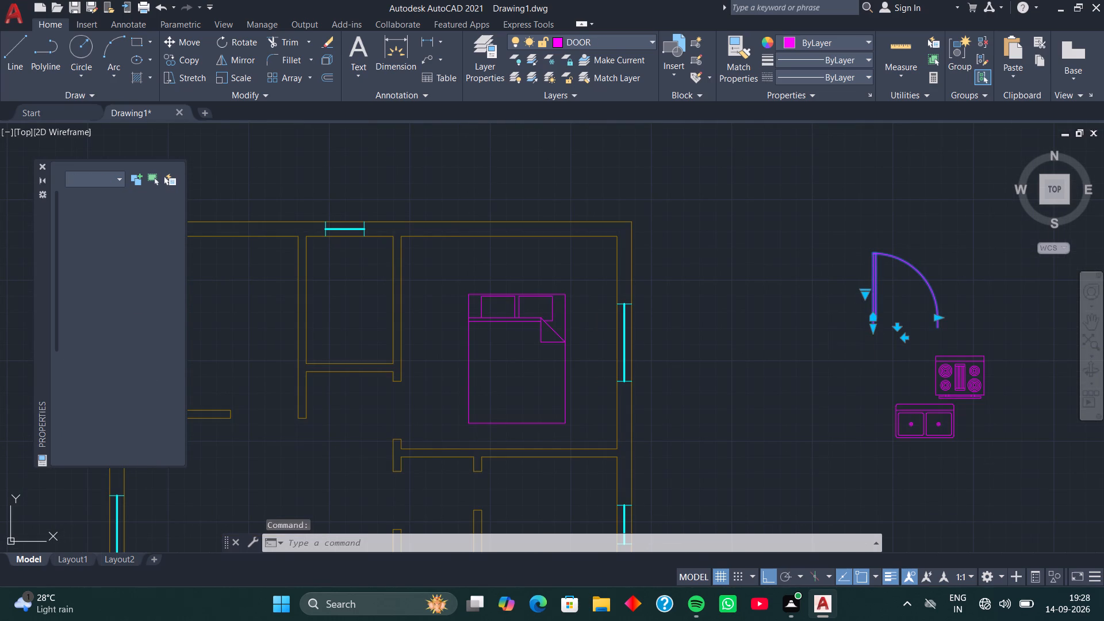
{"action": "left_click", "coordinate": [869, 330]}
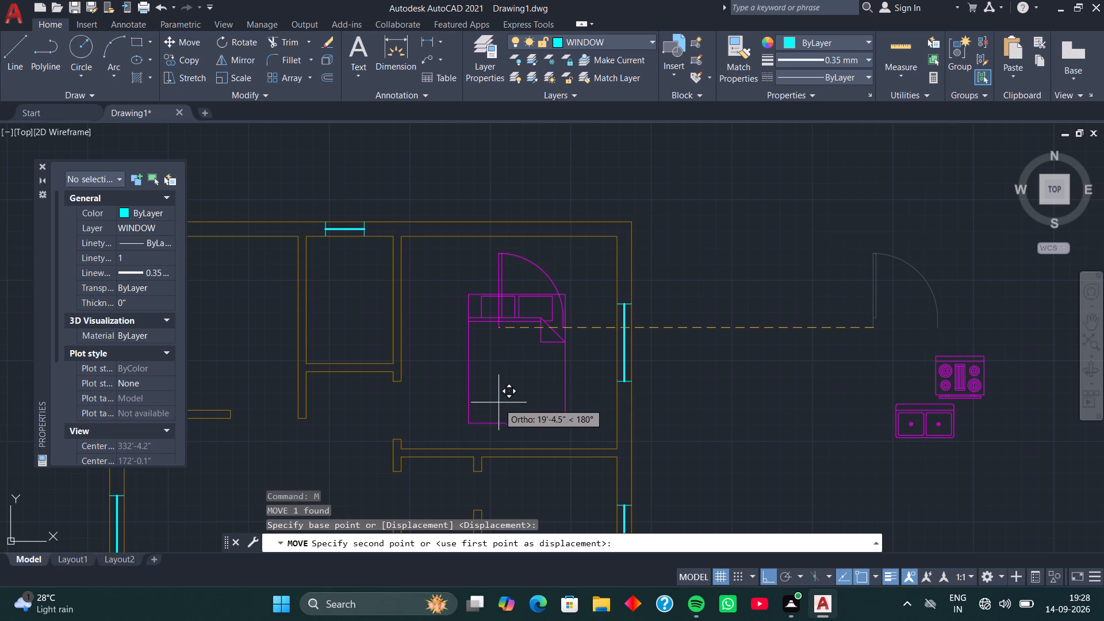
{"action": "key", "text": "F8"}
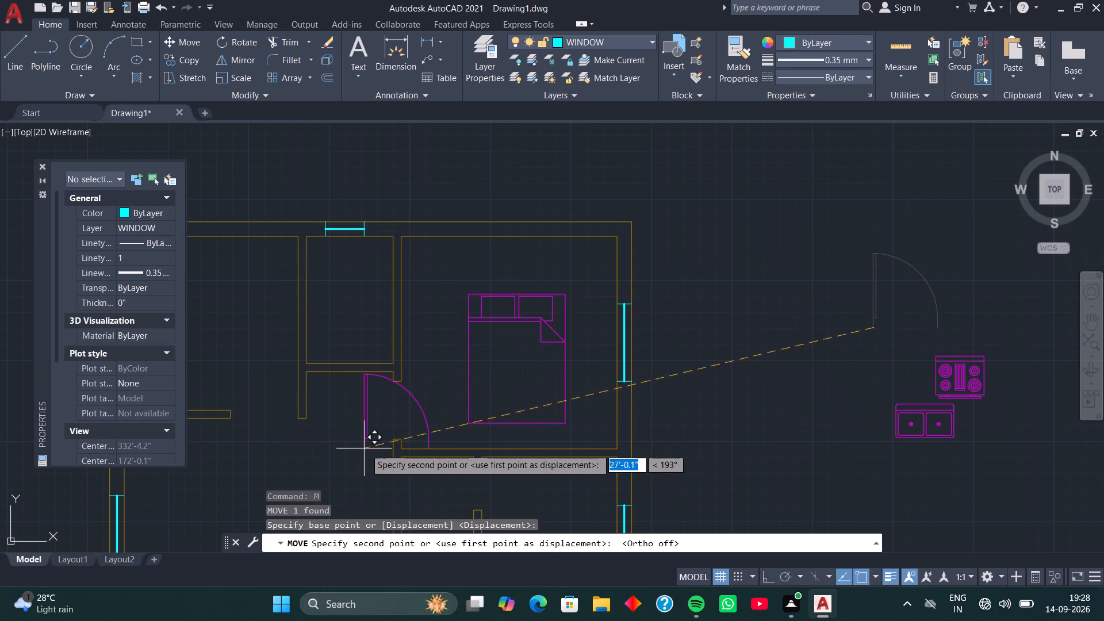
{"action": "middle_click_drag", "start_coordinate": [371, 436], "coordinate": [367, 382]}
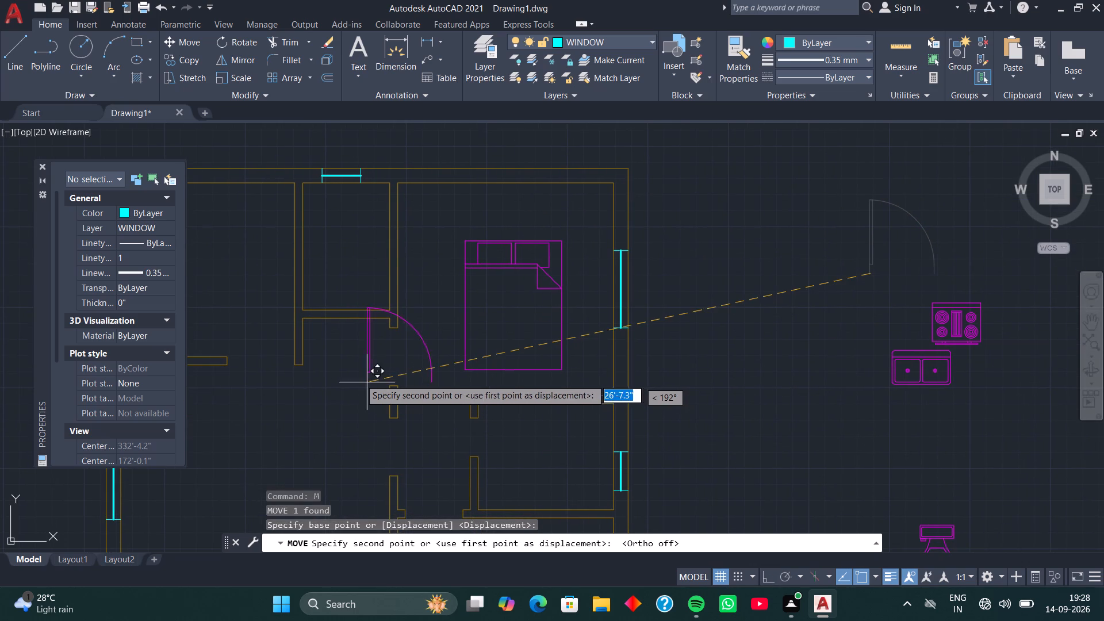
{"action": "left_click", "coordinate": [357, 377]}
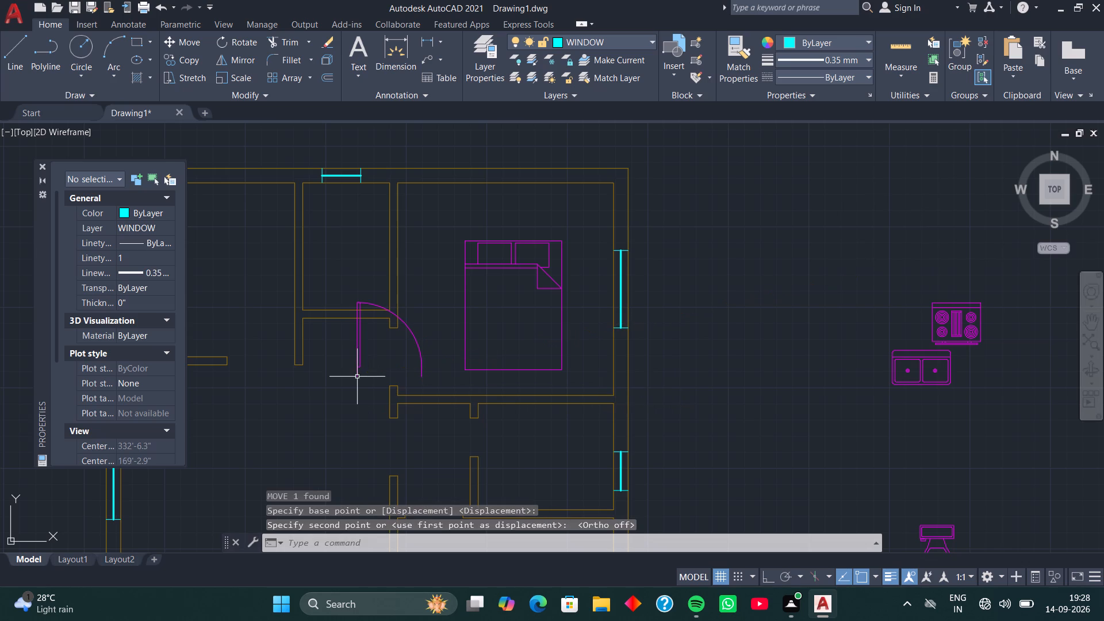
Rotate the door block 90 degrees clockwise about its hinge-side frame corner, with Ortho on, so its leaf lies horizontal.
{"action": "left_click", "coordinate": [360, 357]}
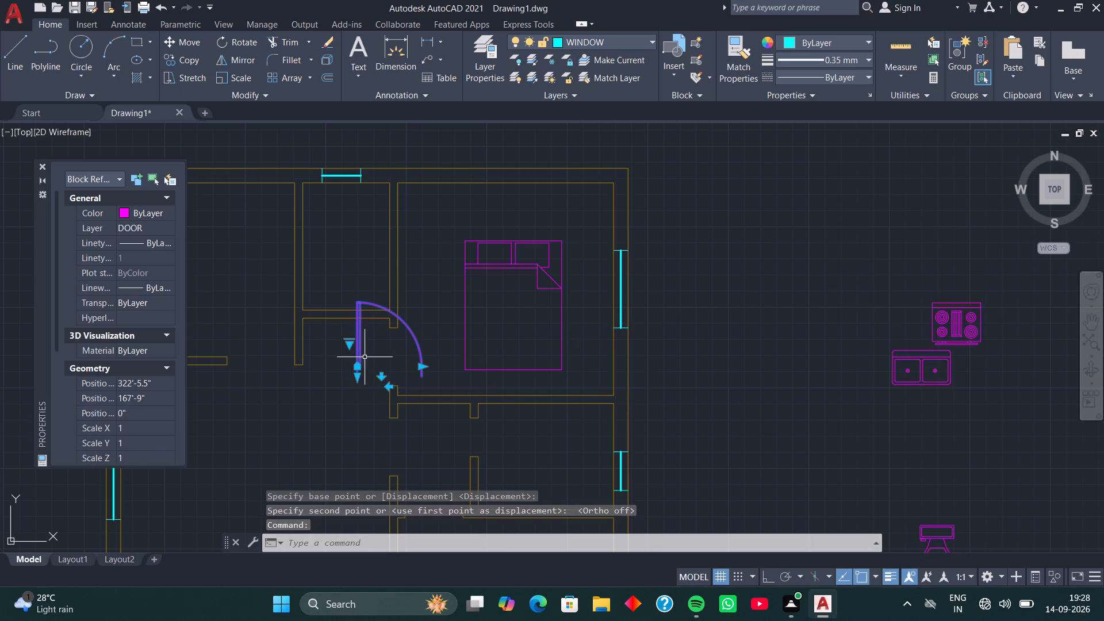
{"action": "key", "text": "r"}
{"action": "type", "text": "O"}
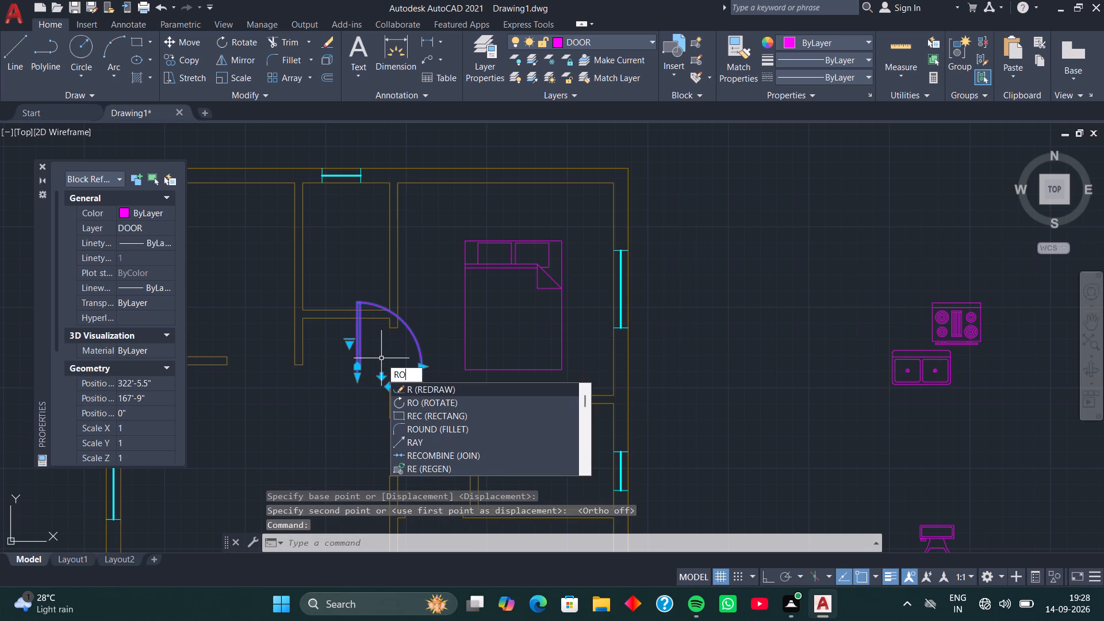
{"action": "key", "text": "space"}
{"action": "left_click", "coordinate": [359, 378]}
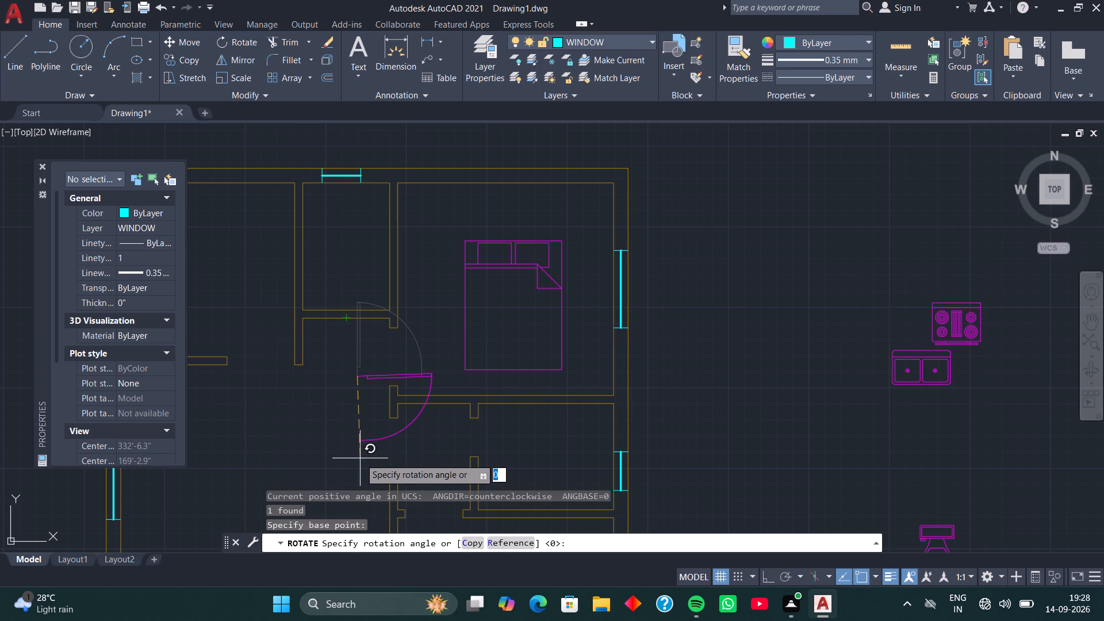
{"action": "key", "text": "F8"}
{"action": "scroll", "coordinate": [362, 451], "scroll_direction": "down", "scroll_amount": 2}
{"action": "middle_click_drag", "start_coordinate": [358, 443], "coordinate": [320, 266]}
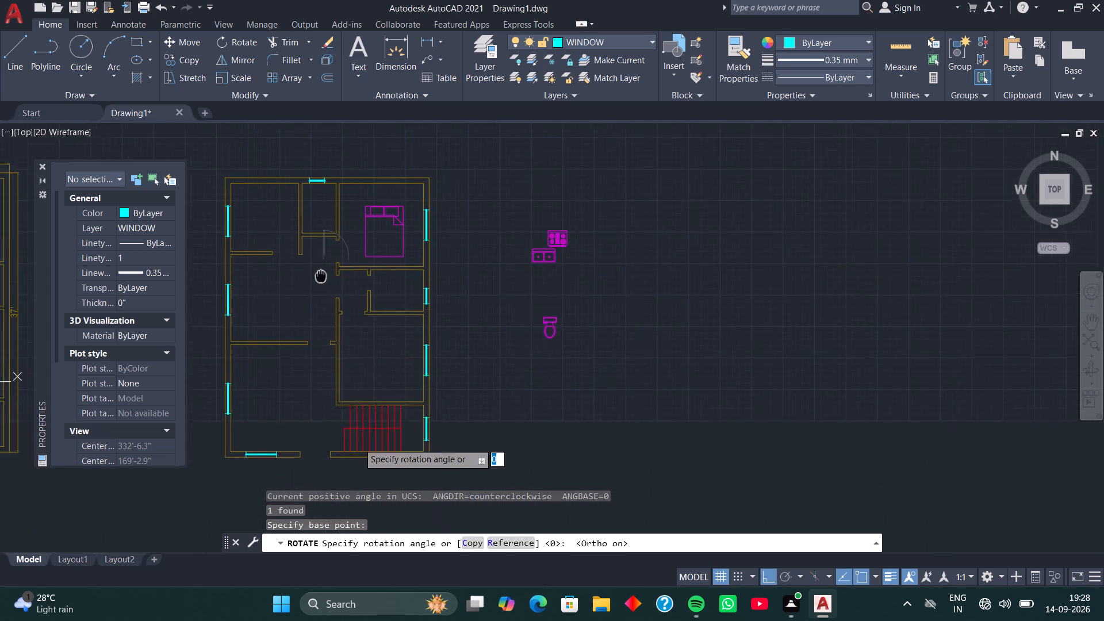
{"action": "middle_click_drag", "start_coordinate": [320, 266], "coordinate": [317, 248]}
{"action": "scroll", "coordinate": [317, 289], "scroll_direction": "up", "scroll_amount": 3}
{"action": "middle_click_drag", "start_coordinate": [314, 282], "coordinate": [370, 416]}
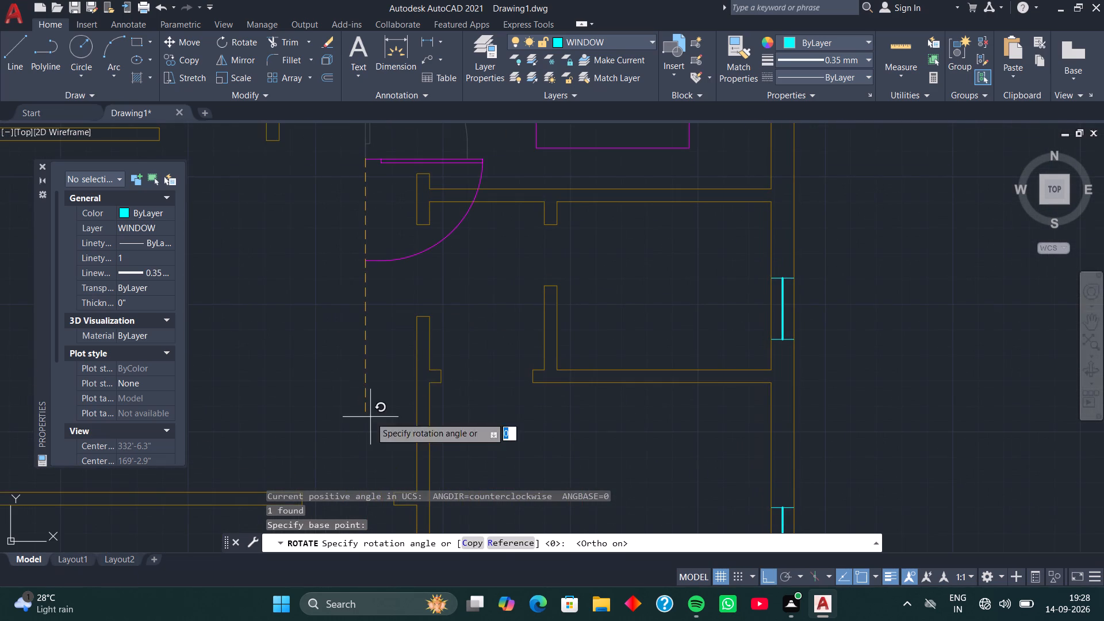
{"action": "left_click", "coordinate": [350, 343]}
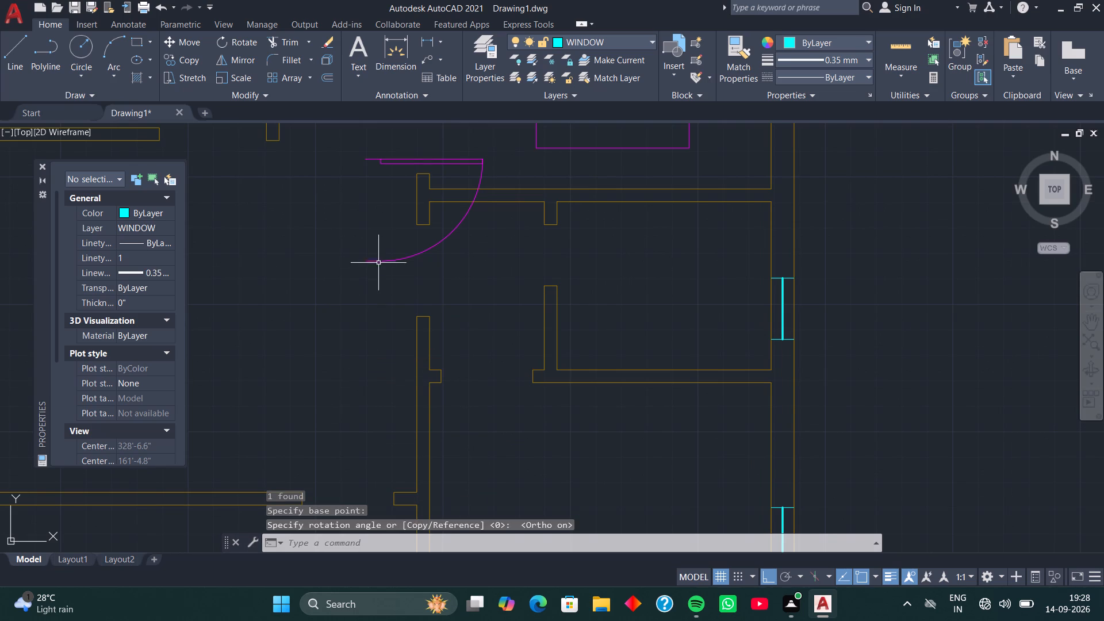
Mirror the door block across a horizontal line just below it, with Ortho on, keeping the source door.
{"action": "left_click", "coordinate": [379, 260]}
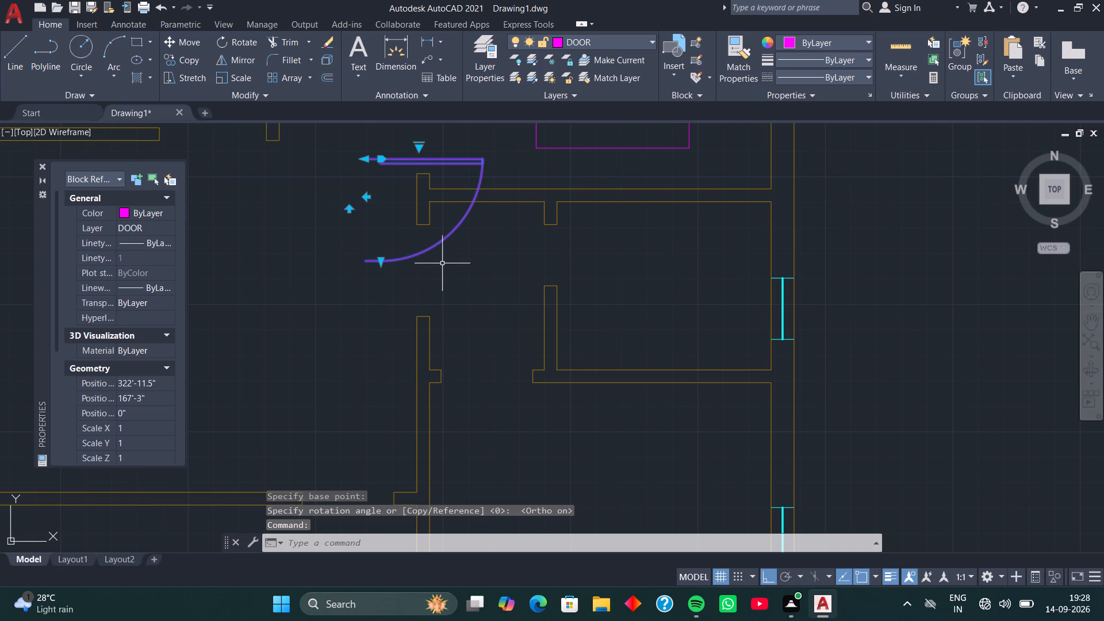
{"action": "key", "text": "F8"}
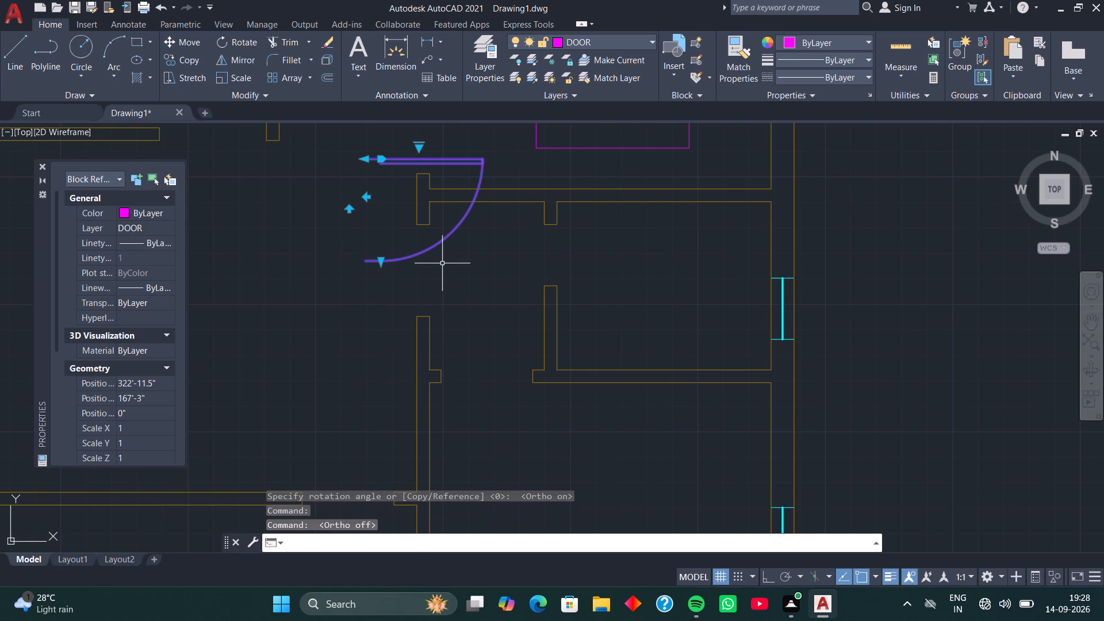
{"action": "key", "text": "F8"}
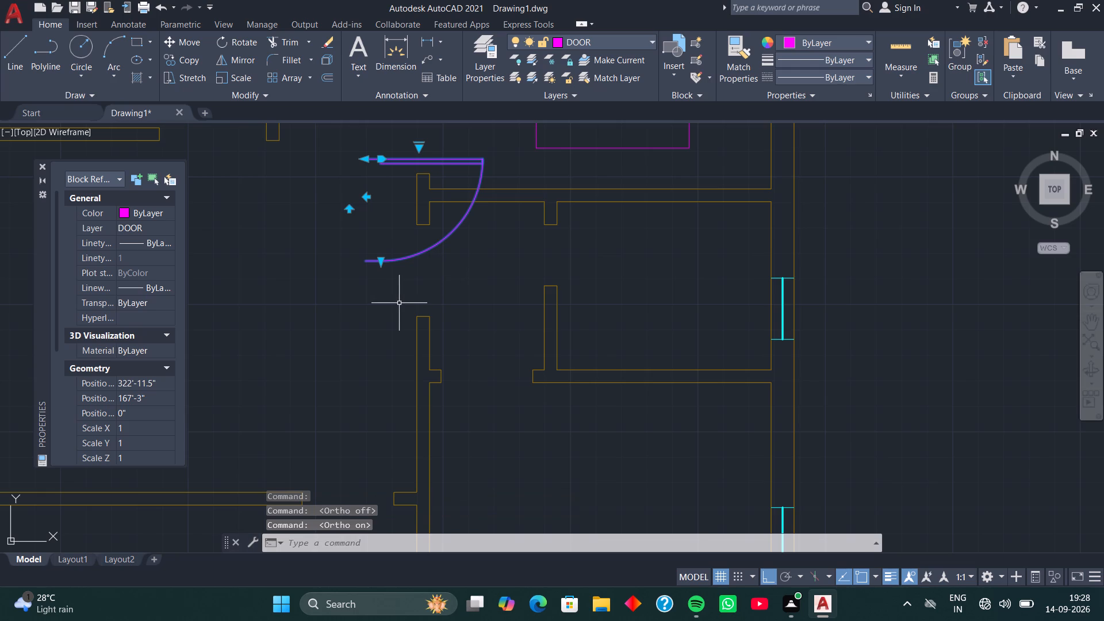
{"action": "key", "text": "m"}
{"action": "key", "text": "i"}
{"action": "key", "text": "space"}
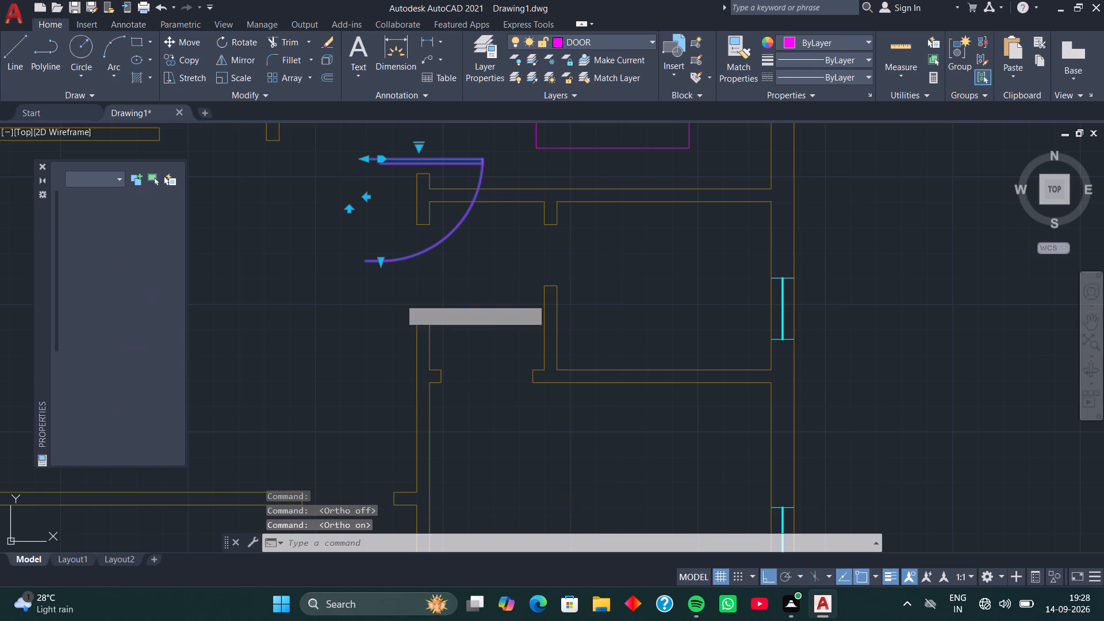
{"action": "left_click", "coordinate": [247, 306]}
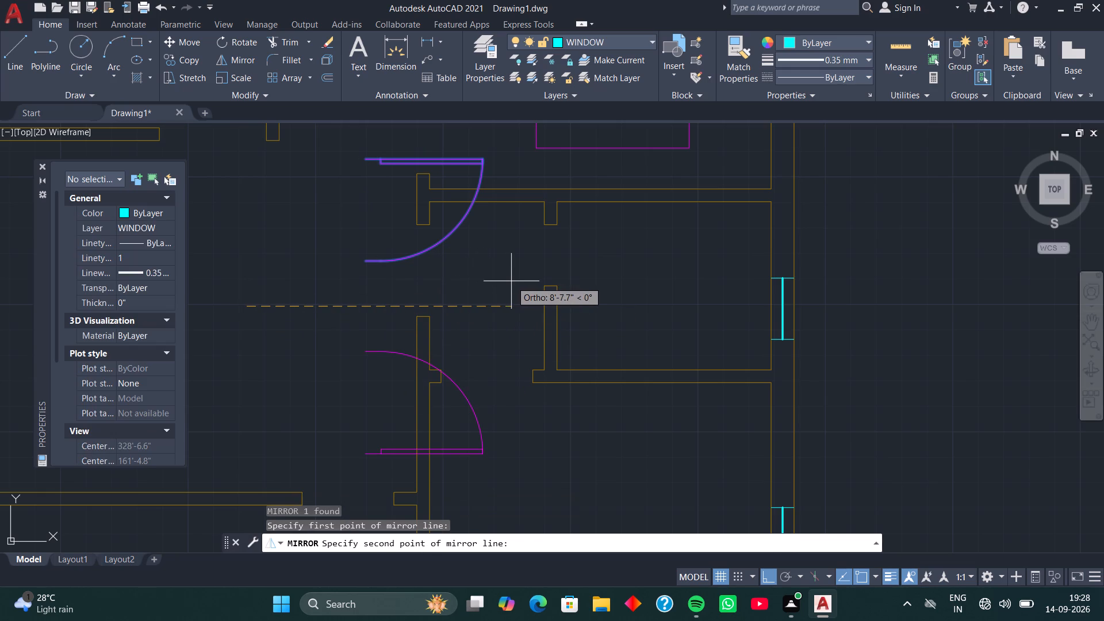
{"action": "left_click", "coordinate": [511, 281]}
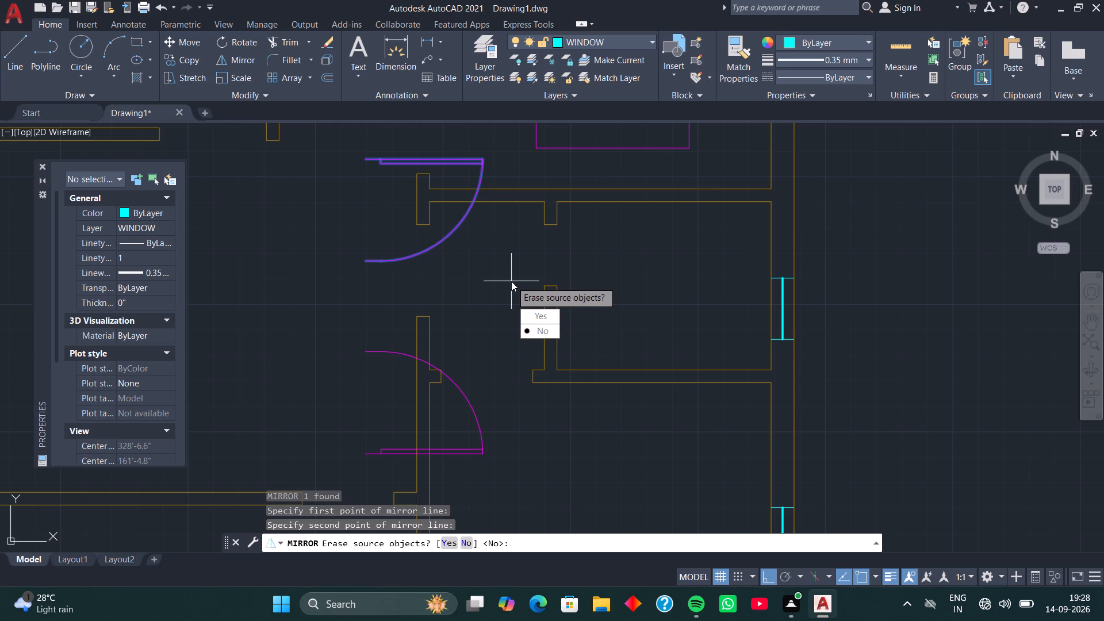
{"action": "key", "text": "space"}
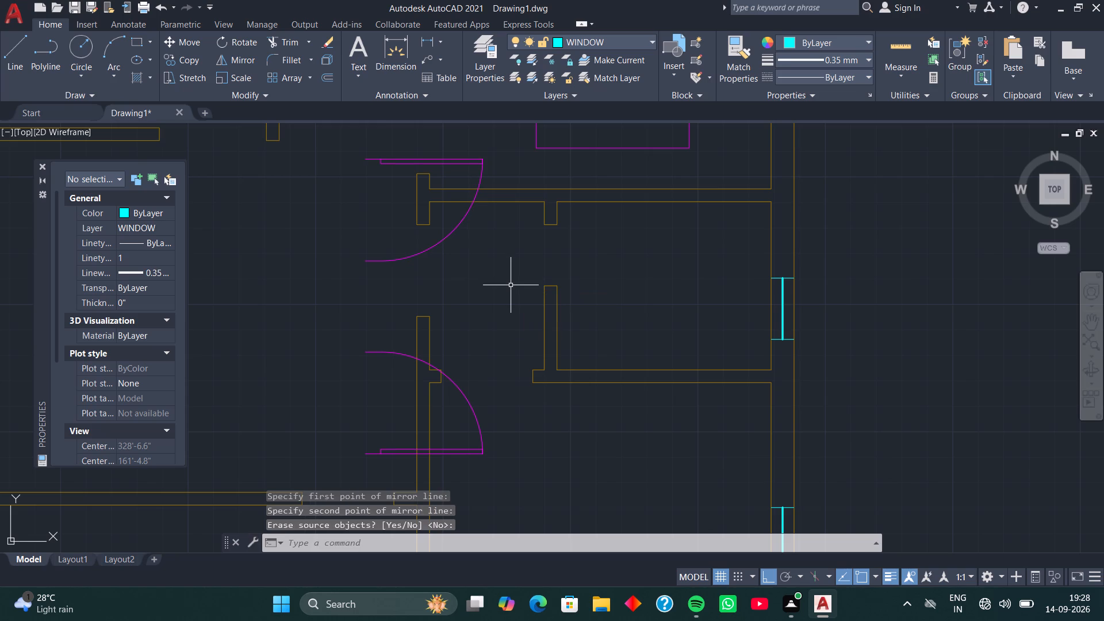
Move the original door by its upper-left frame corner, with Ortho off, to just below the entrance opening in the bottom outer wall.
{"action": "left_click", "coordinate": [439, 240]}
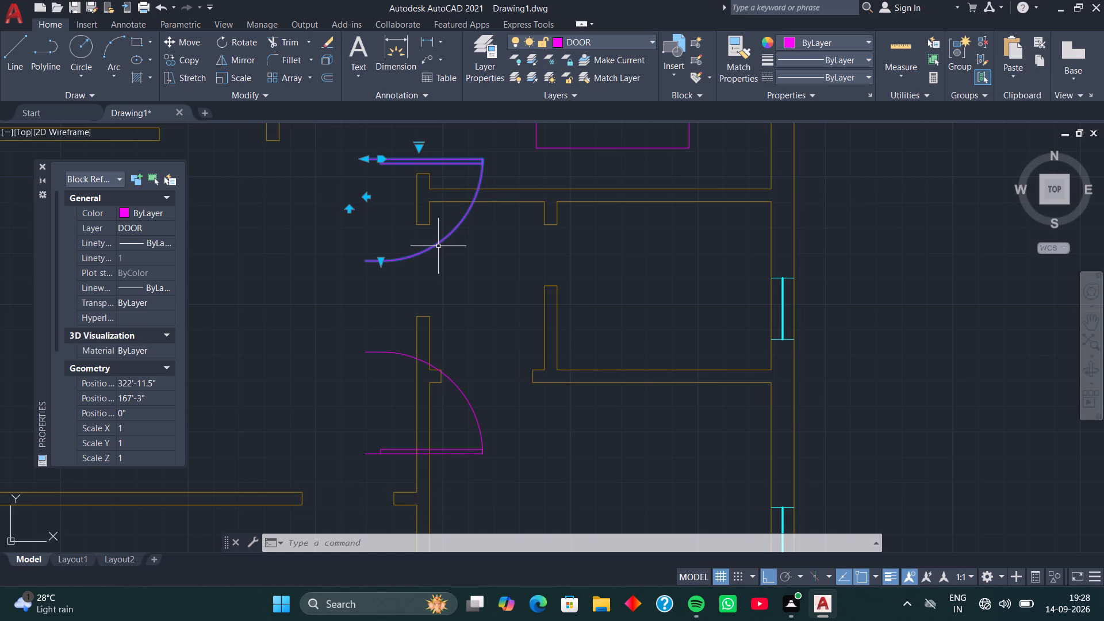
{"action": "type", "text": "M"}
{"action": "key", "text": "space"}
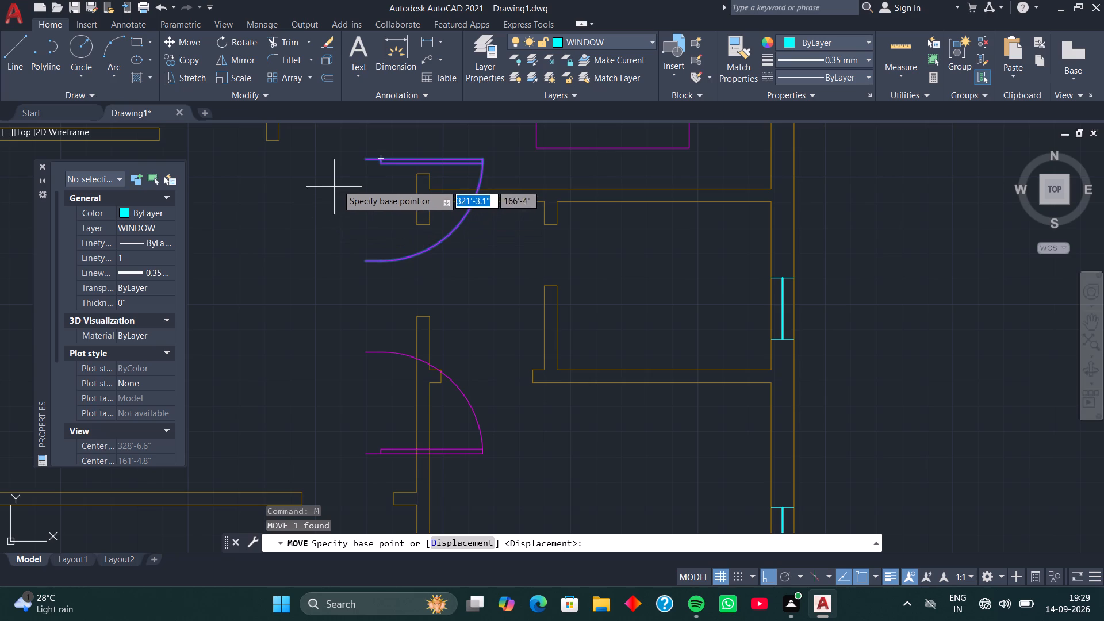
{"action": "left_click", "coordinate": [363, 163]}
{"action": "scroll", "coordinate": [357, 281], "scroll_direction": "down", "scroll_amount": 2}
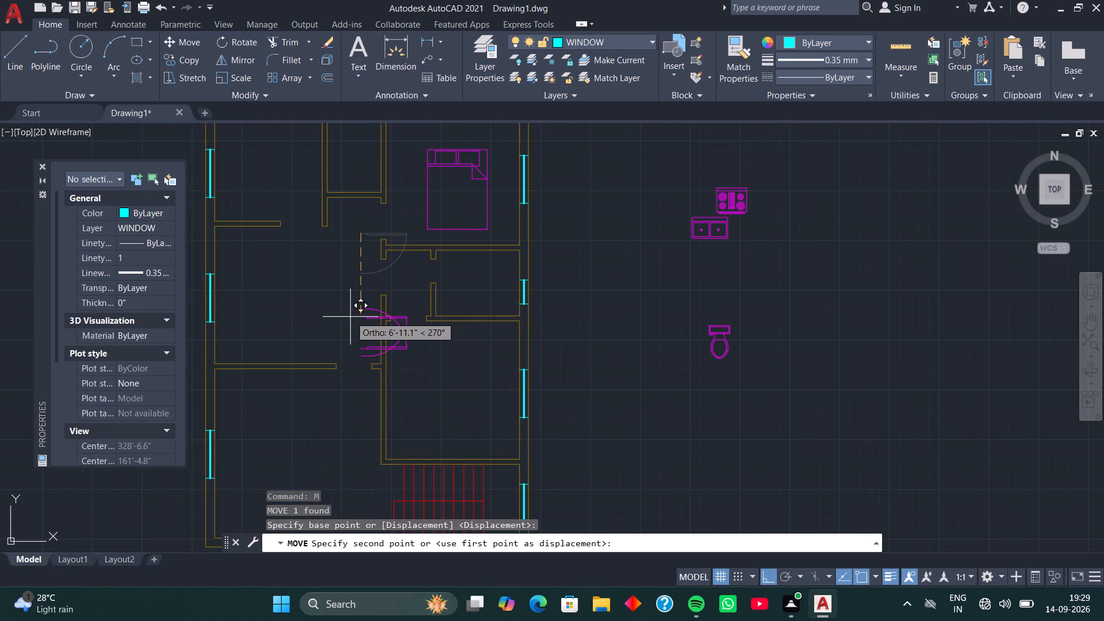
{"action": "key", "text": "F8"}
{"action": "scroll", "coordinate": [350, 317], "scroll_direction": "down", "scroll_amount": 2}
{"action": "middle_click_drag", "start_coordinate": [346, 322], "coordinate": [389, 214]}
{"action": "scroll", "coordinate": [398, 318], "scroll_direction": "up", "scroll_amount": 3}
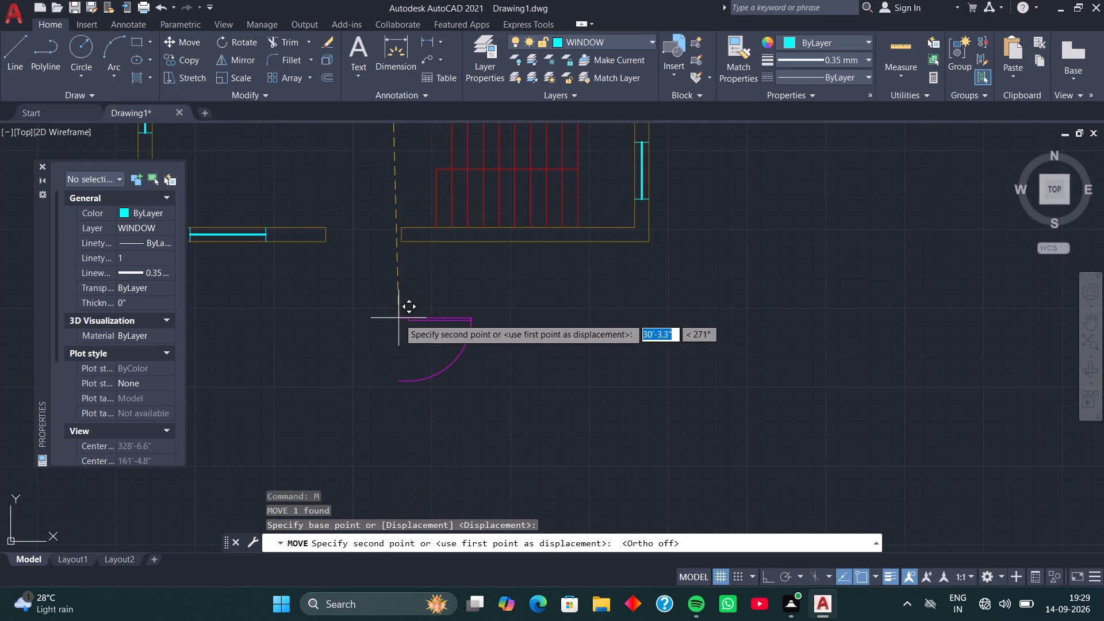
{"action": "left_click", "coordinate": [355, 261]}
Move the mirrored door by its lower-left frame corner onto the outer corner of the bedroom doorway's lower jamb.
{"action": "scroll", "coordinate": [355, 261], "scroll_direction": "down", "scroll_amount": 3}
{"action": "middle_click_drag", "start_coordinate": [367, 227], "coordinate": [371, 232]}
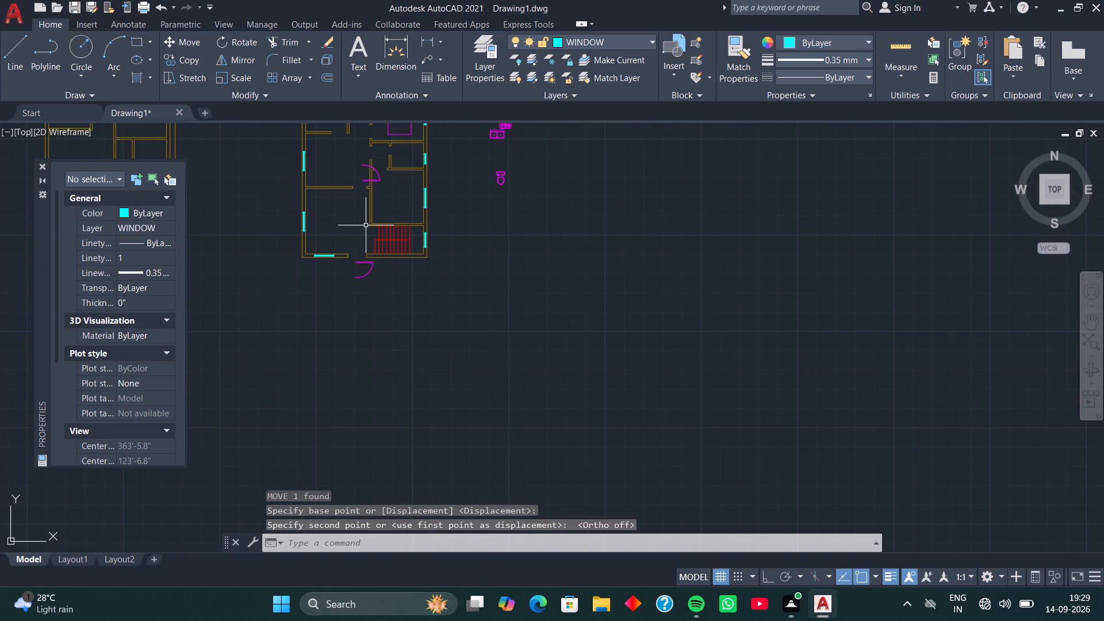
{"action": "middle_click_drag", "start_coordinate": [371, 232], "coordinate": [419, 320]}
{"action": "scroll", "coordinate": [421, 275], "scroll_direction": "up", "scroll_amount": 3}
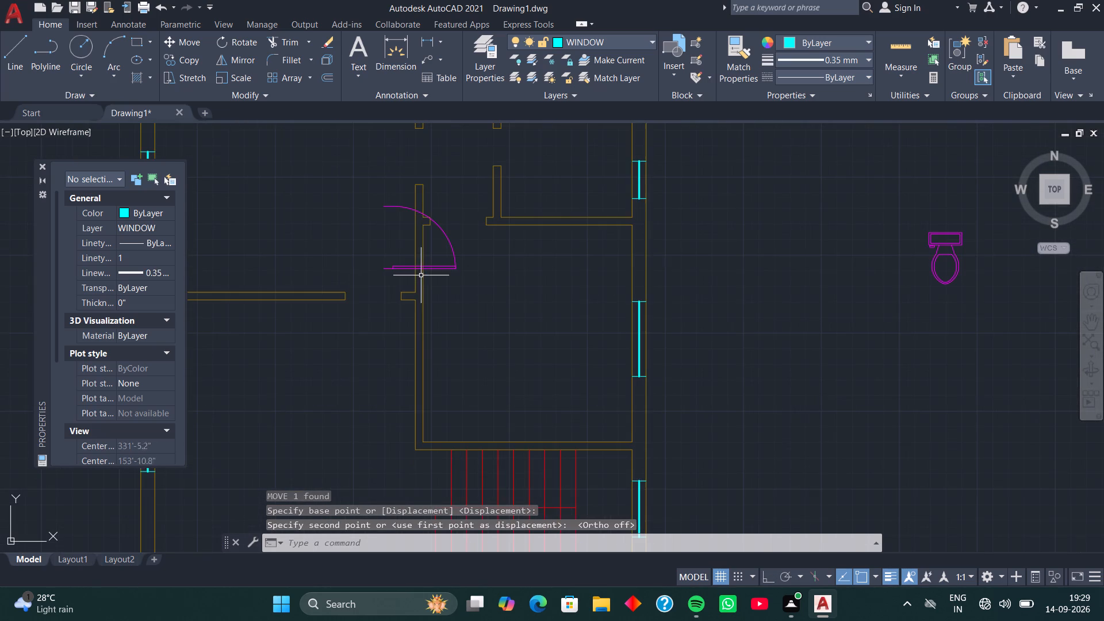
{"action": "left_click", "coordinate": [426, 270]}
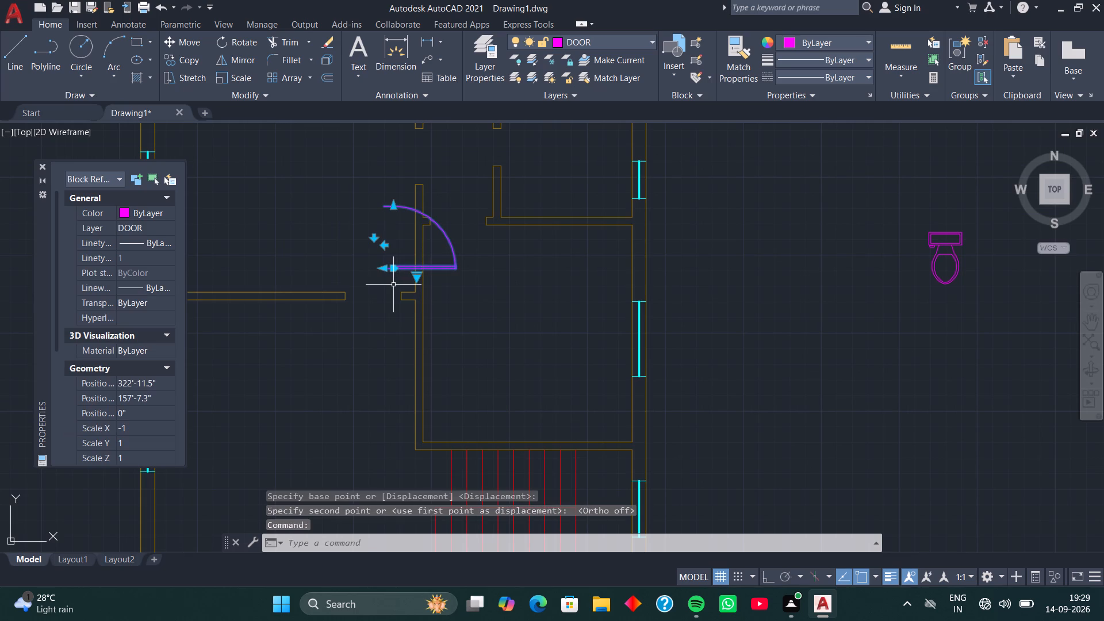
{"action": "type", "text": "M"}
{"action": "key", "text": "space"}
{"action": "scroll", "coordinate": [390, 280], "scroll_direction": "up", "scroll_amount": 2}
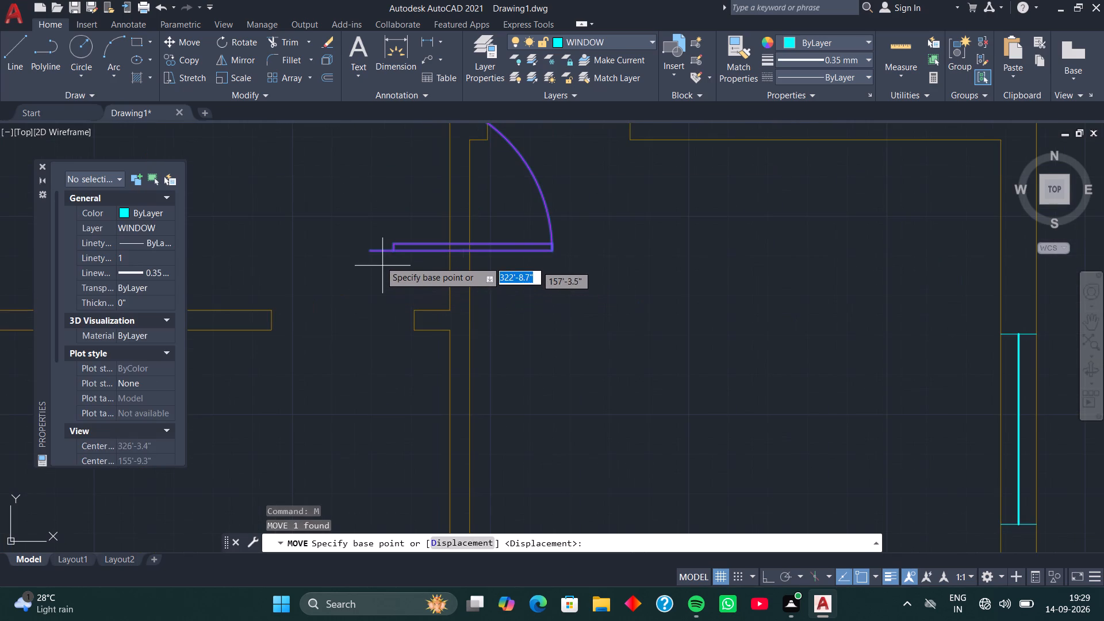
{"action": "left_click", "coordinate": [374, 254]}
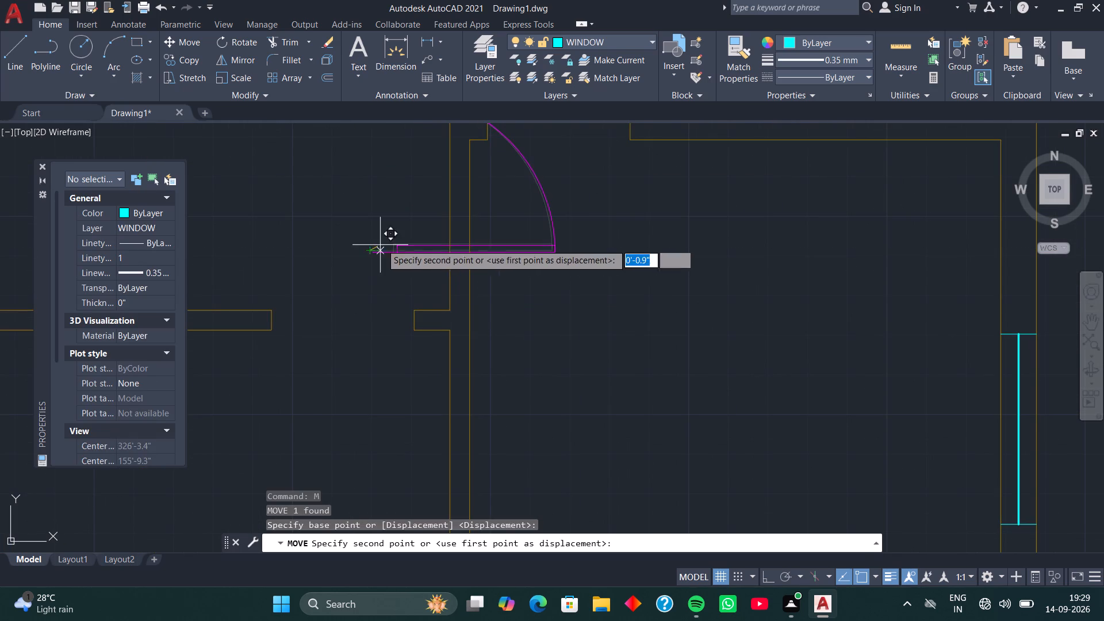
{"action": "scroll", "coordinate": [419, 225], "scroll_direction": "down", "scroll_amount": 3}
{"action": "middle_click_drag", "start_coordinate": [420, 225], "coordinate": [474, 426]}
{"action": "scroll", "coordinate": [470, 339], "scroll_direction": "up", "scroll_amount": 3}
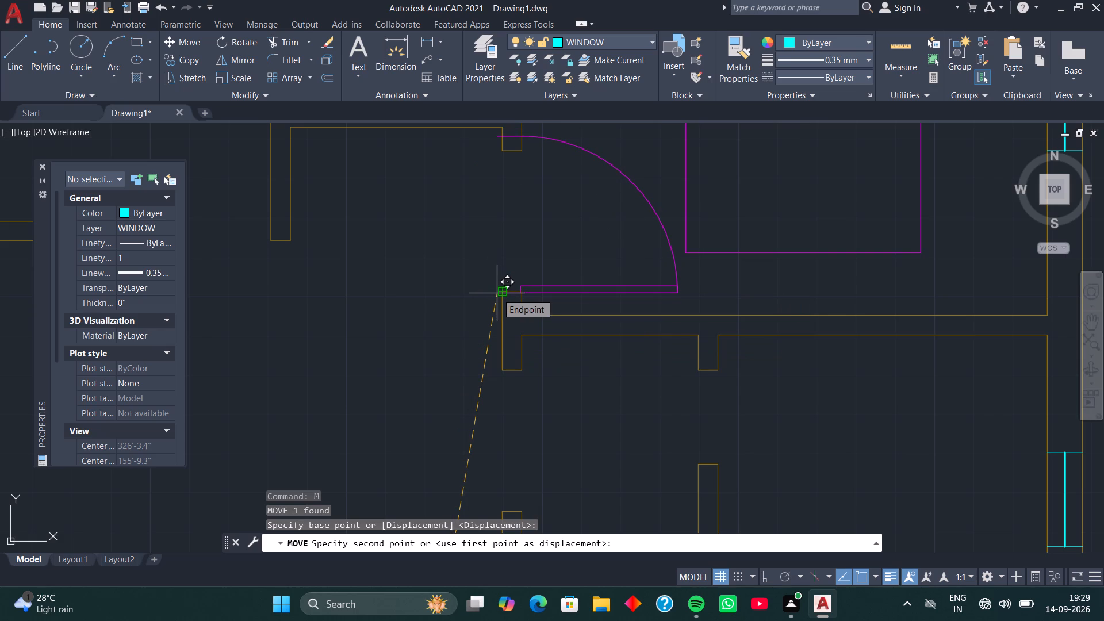
{"action": "scroll", "coordinate": [502, 300], "scroll_direction": "up", "scroll_amount": 2}
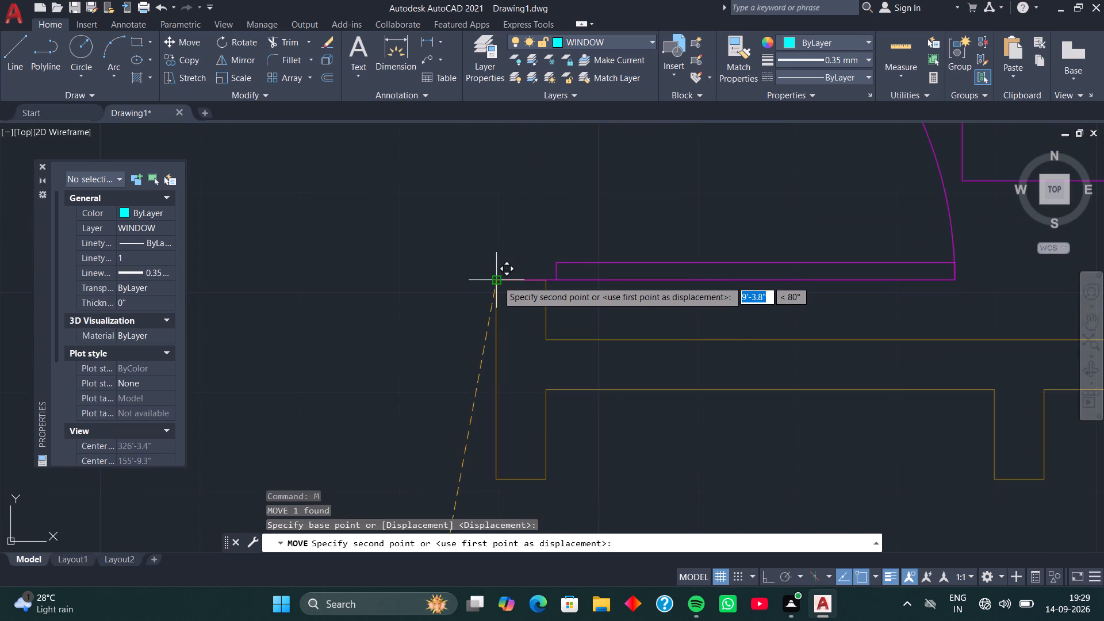
{"action": "left_click", "coordinate": [497, 281]}
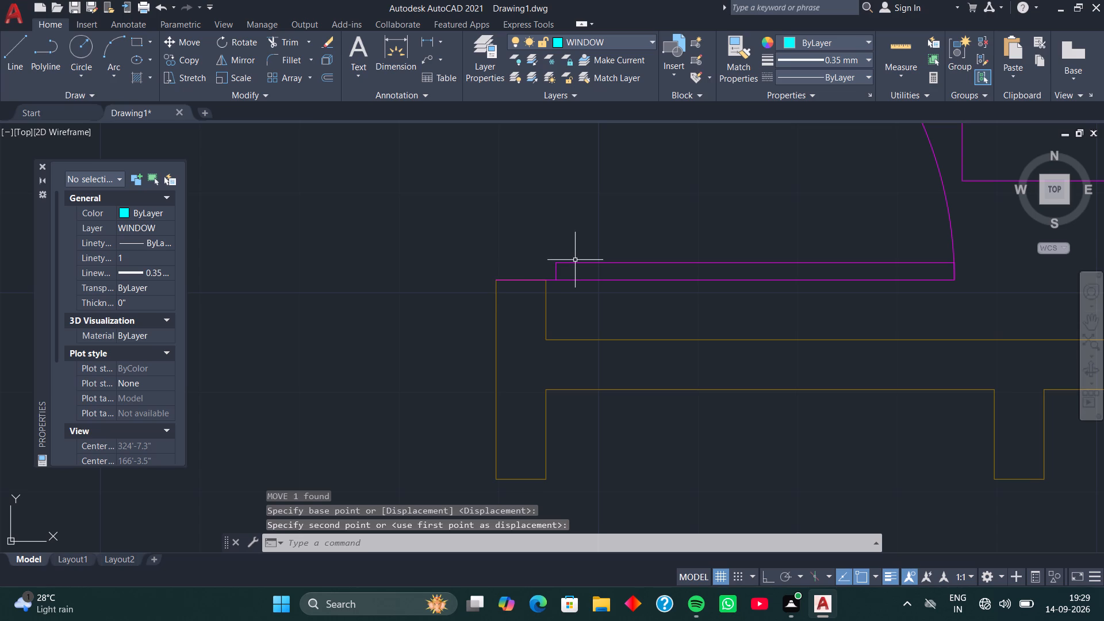
Scale the bedroom door by reference from its lower-left corner so its frame width matches the opening between the two jambs.
{"action": "left_click", "coordinate": [575, 260]}
{"action": "scroll", "coordinate": [511, 272], "scroll_direction": "down", "scroll_amount": 3}
{"action": "middle_click_drag", "start_coordinate": [472, 277], "coordinate": [504, 356]}
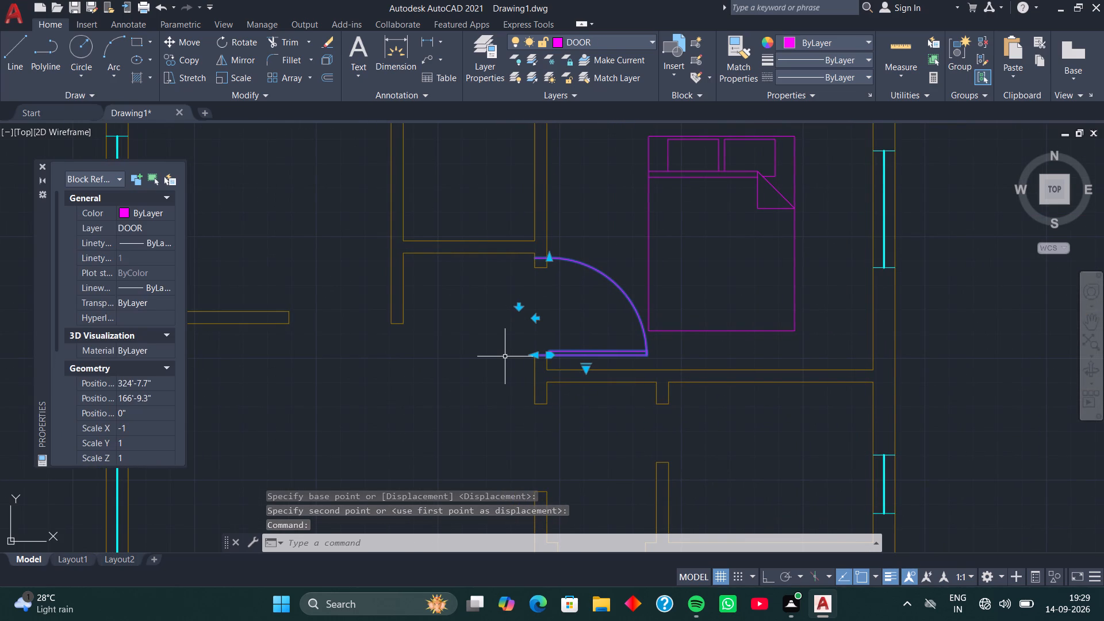
{"action": "type", "text": "SC"}
{"action": "key", "text": "space"}
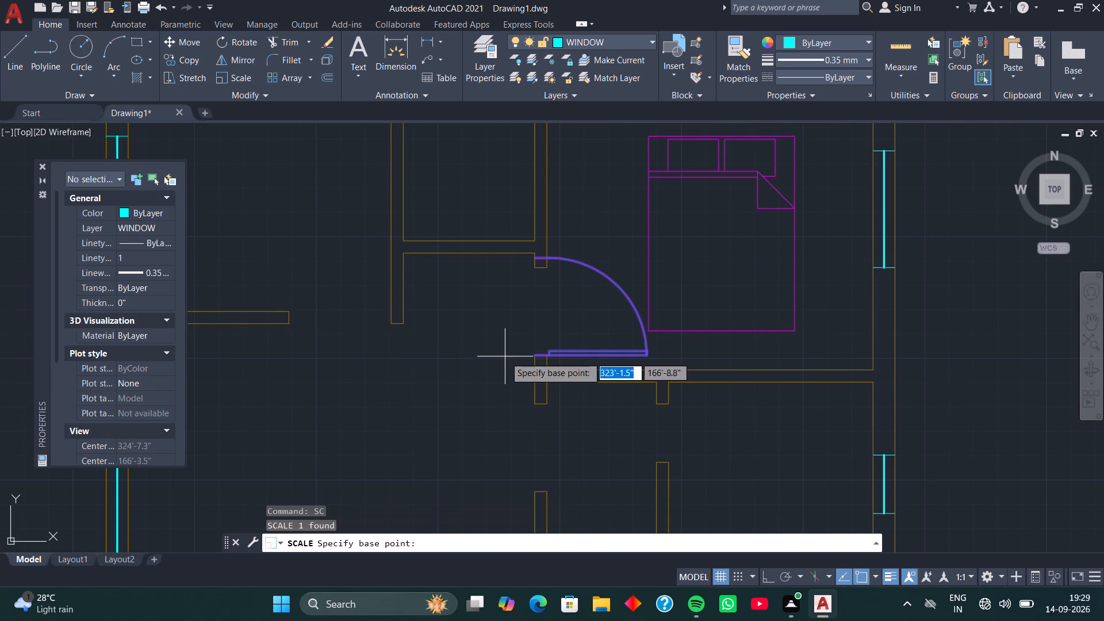
{"action": "left_click", "coordinate": [535, 358]}
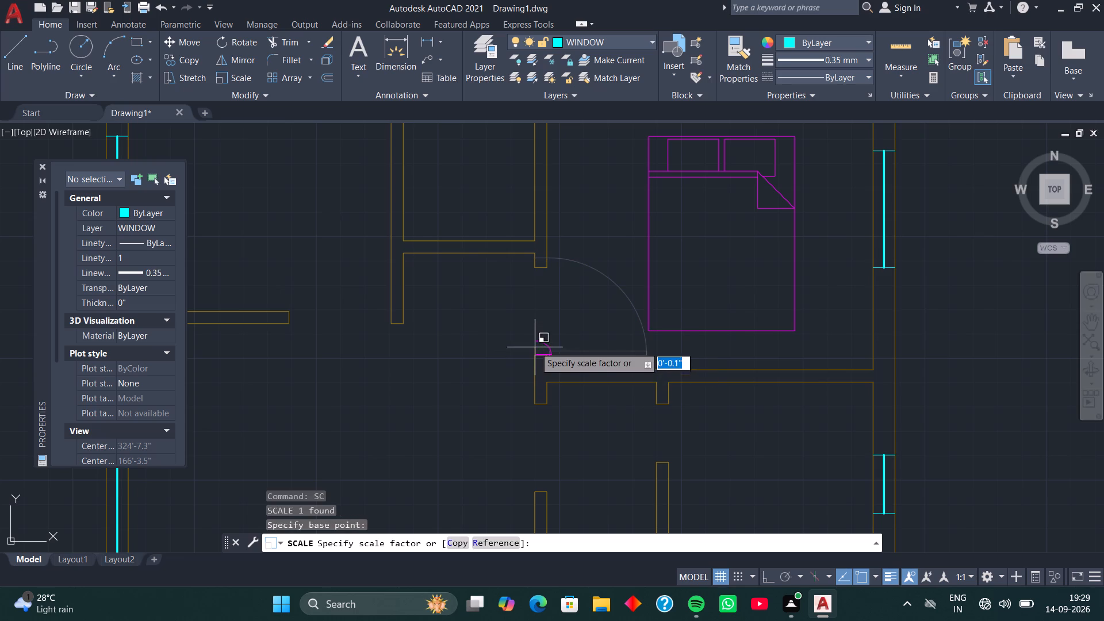
{"action": "key", "text": "r"}
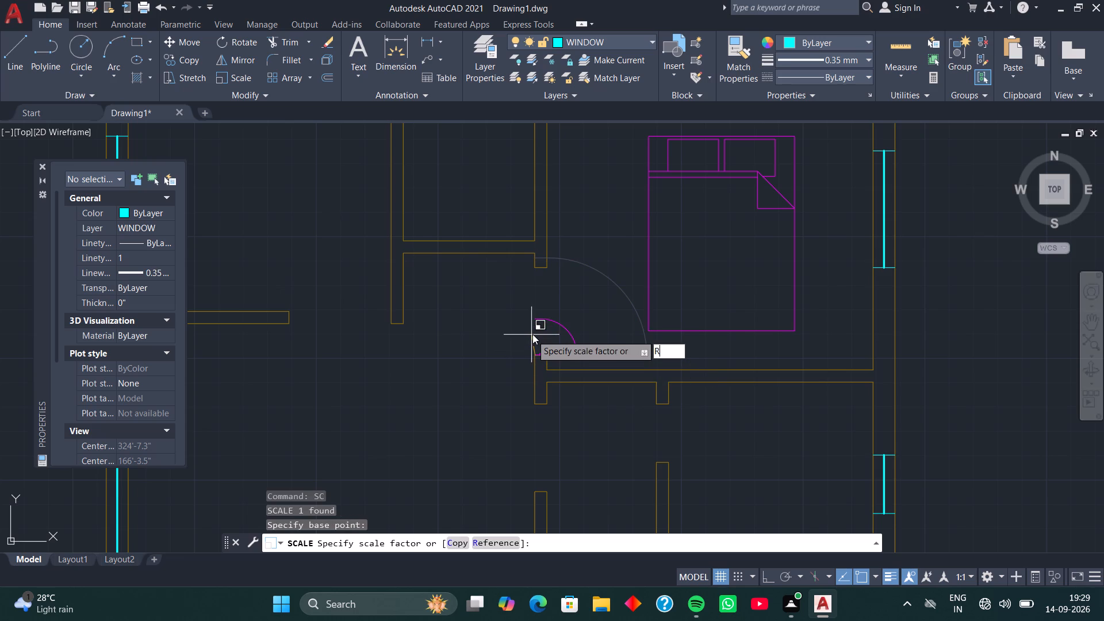
{"action": "key", "text": "space"}
{"action": "left_click", "coordinate": [532, 356]}
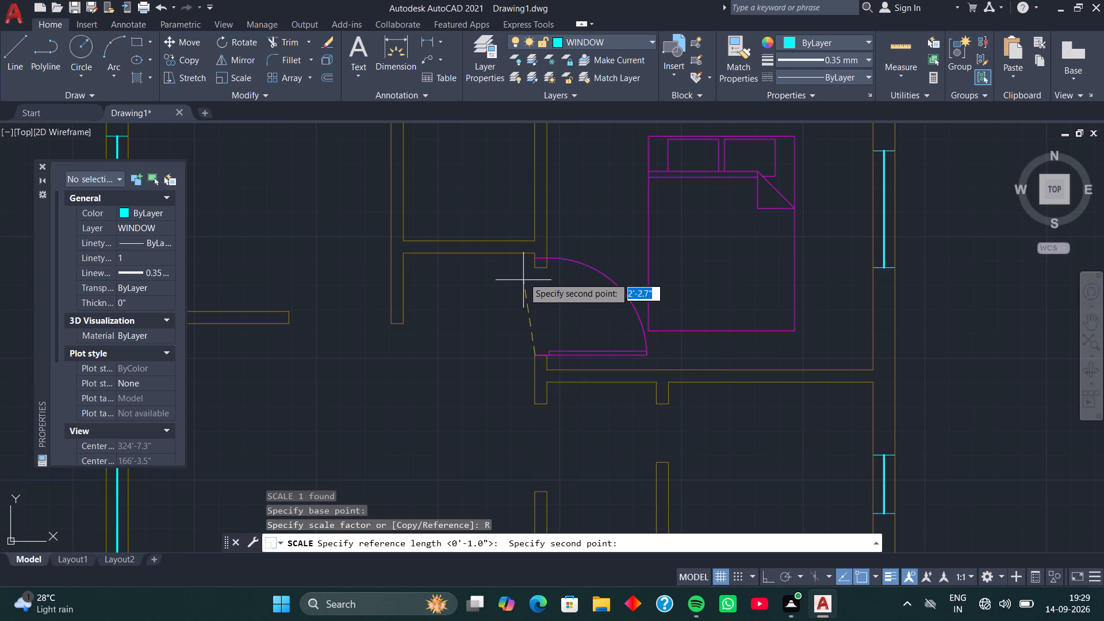
{"action": "left_click", "coordinate": [536, 259]}
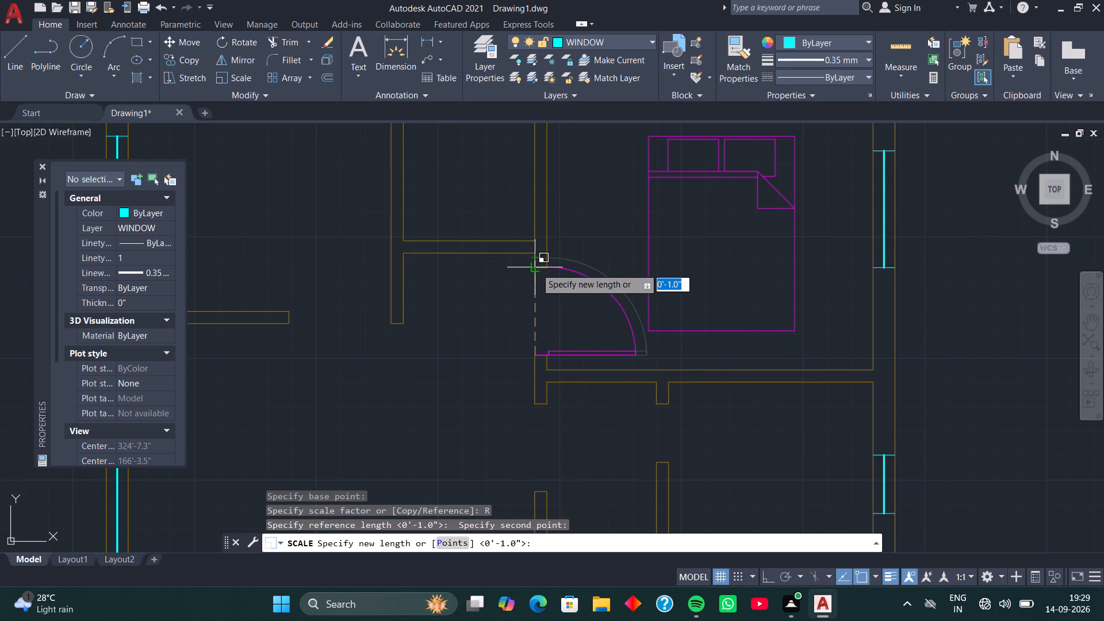
{"action": "left_click", "coordinate": [535, 270]}
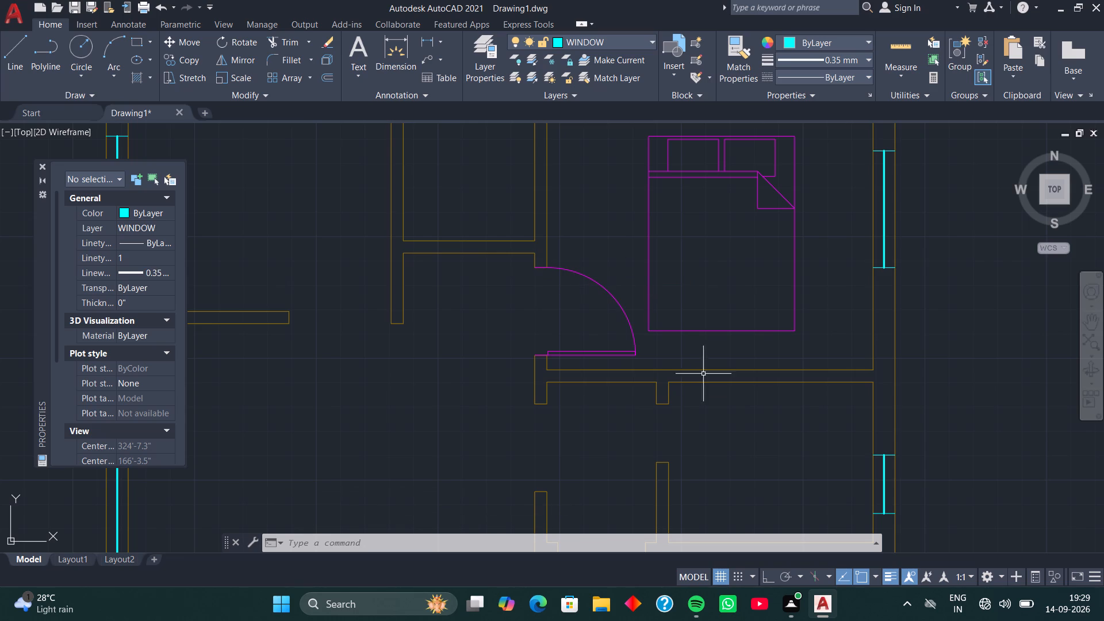
Move the bed block by the midpoint of its headboard edge onto the midpoint of the bedroom's top wall inner face.
{"action": "left_click", "coordinate": [703, 331]}
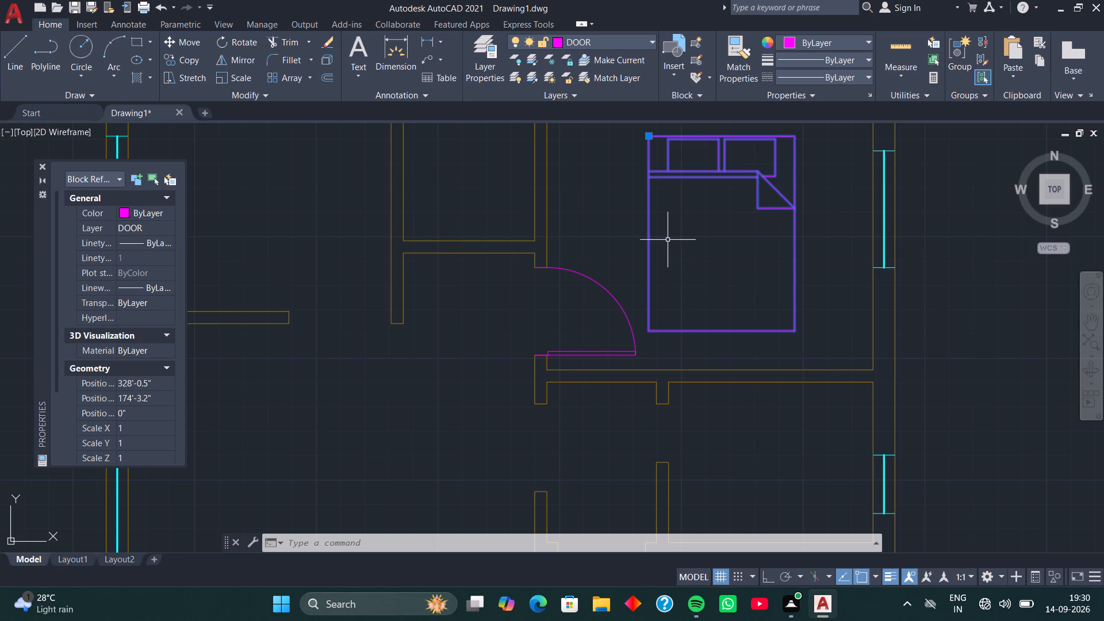
{"action": "middle_click_drag", "start_coordinate": [675, 217], "coordinate": [706, 352]}
{"action": "scroll", "coordinate": [711, 300], "scroll_direction": "up", "scroll_amount": 2}
{"action": "middle_click_drag", "start_coordinate": [735, 287], "coordinate": [642, 309]}
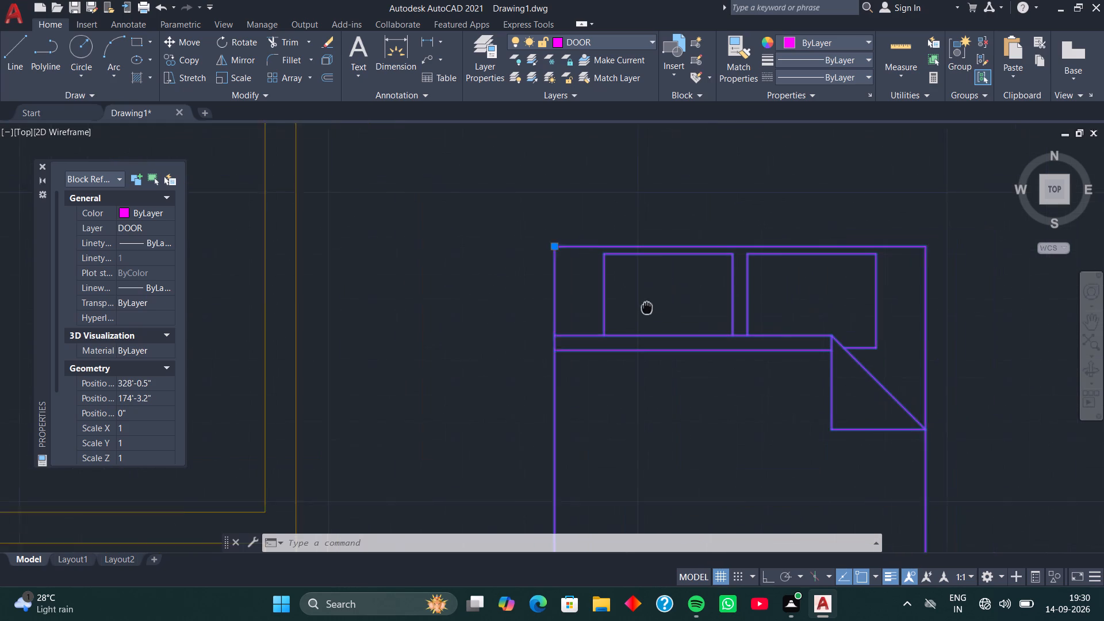
{"action": "middle_click_drag", "start_coordinate": [642, 309], "coordinate": [641, 309]}
{"action": "type", "text": "M"}
{"action": "key", "text": "space"}
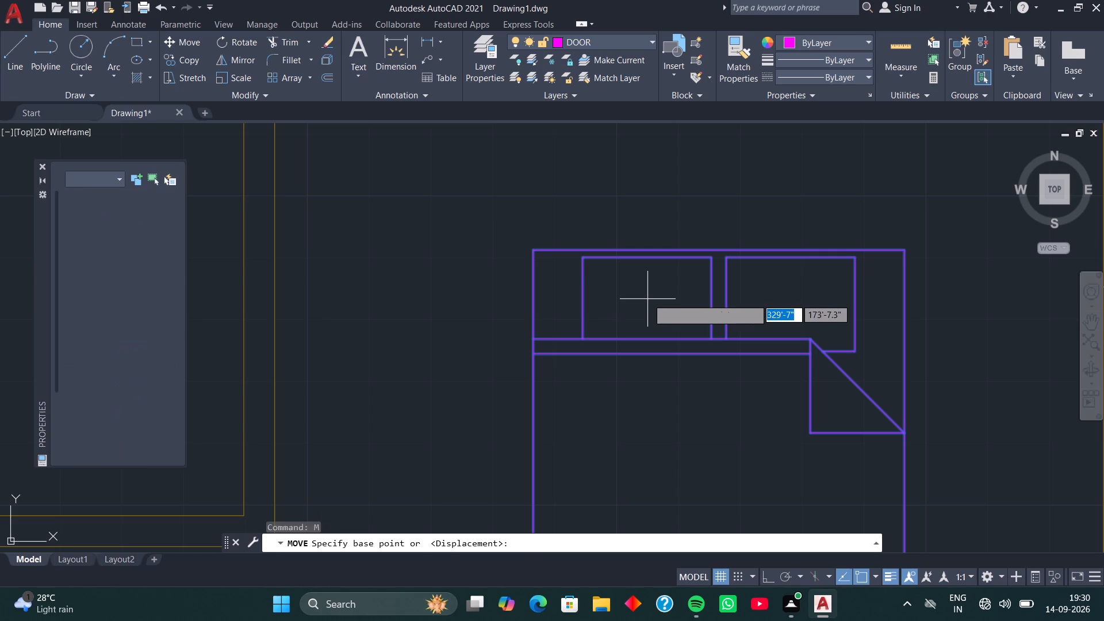
{"action": "left_click", "coordinate": [719, 247]}
{"action": "scroll", "coordinate": [718, 204], "scroll_direction": "down", "scroll_amount": 2}
{"action": "middle_click_drag", "start_coordinate": [718, 202], "coordinate": [718, 299]}
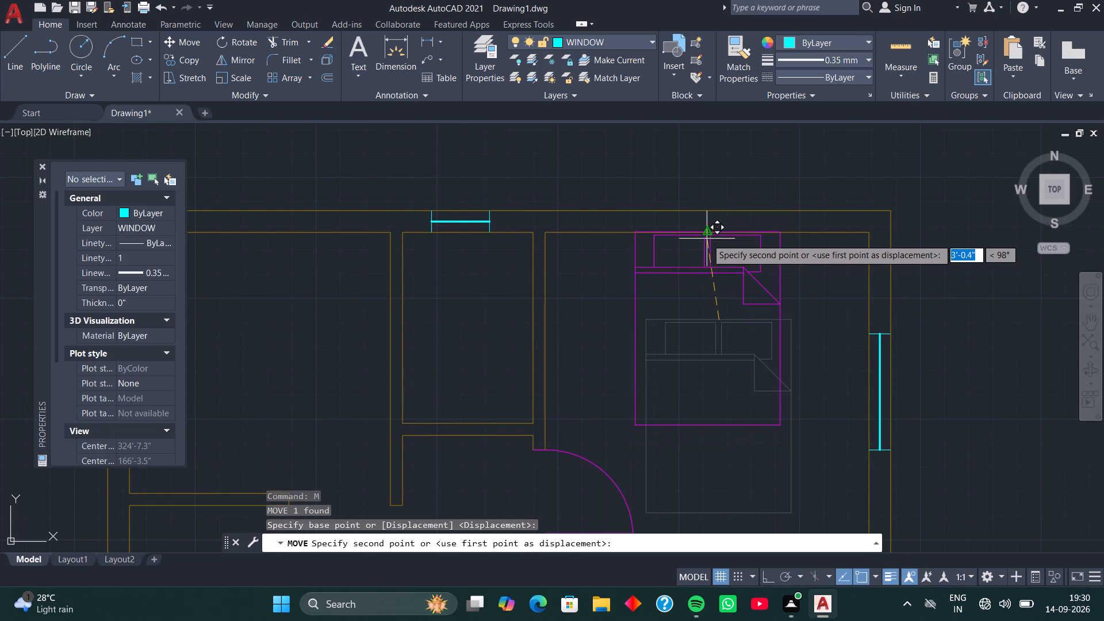
{"action": "left_click", "coordinate": [707, 239]}
{"action": "scroll", "coordinate": [736, 261], "scroll_direction": "down", "scroll_amount": 3}
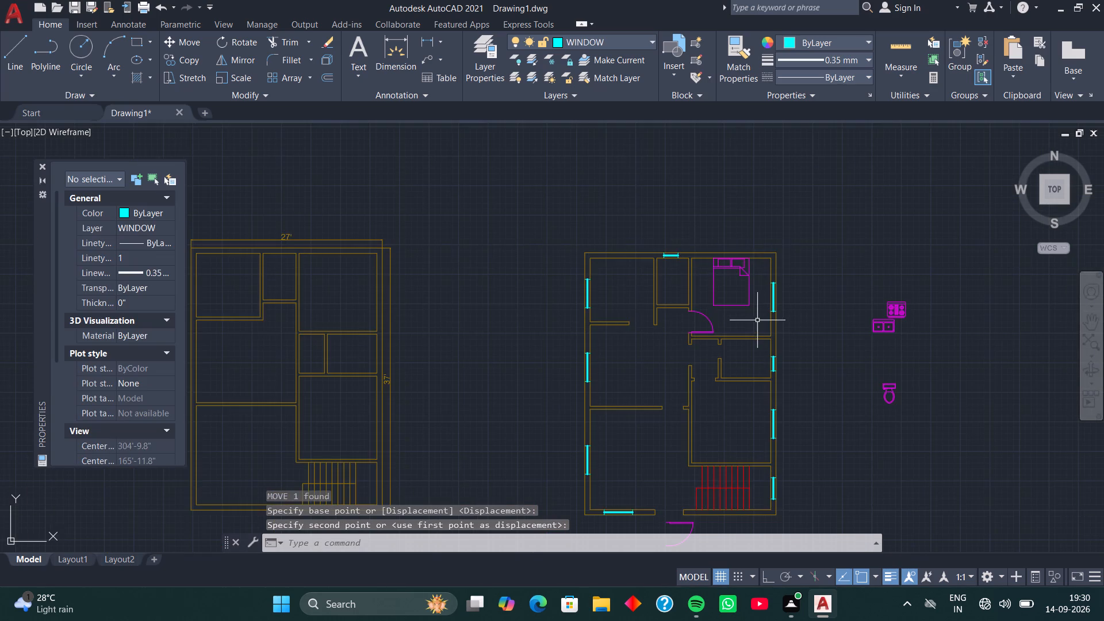
Mirror the bedroom door across a horizontal line through the midpoint of the wall end below it, with Ortho on, keeping the source door.
{"action": "middle_click_drag", "start_coordinate": [758, 327], "coordinate": [736, 247]}
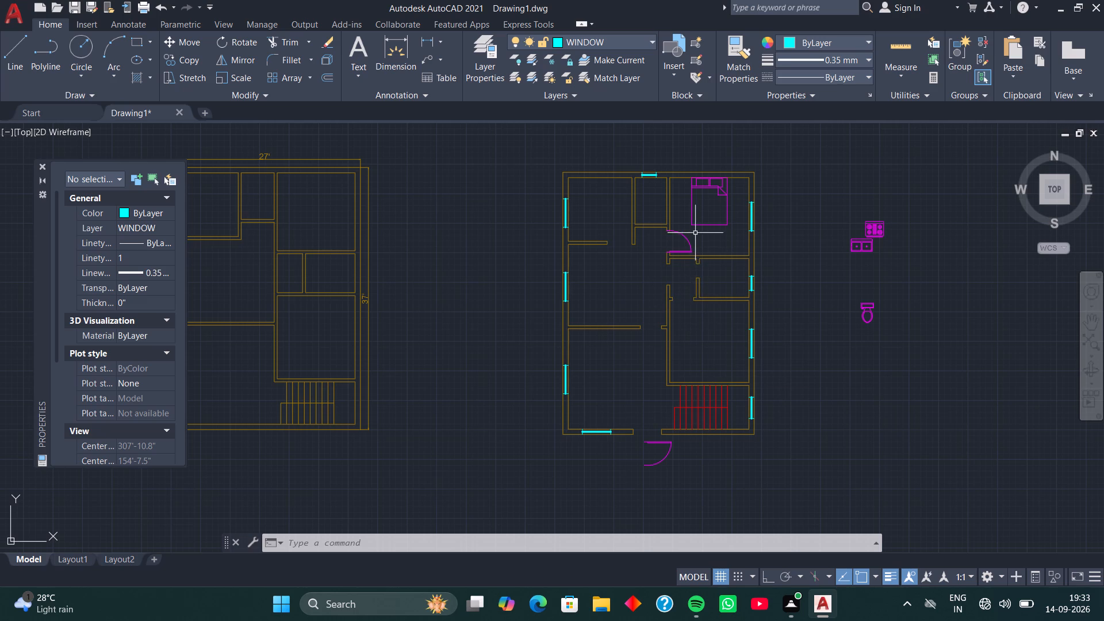
{"action": "scroll", "coordinate": [692, 248], "scroll_direction": "up", "scroll_amount": 3}
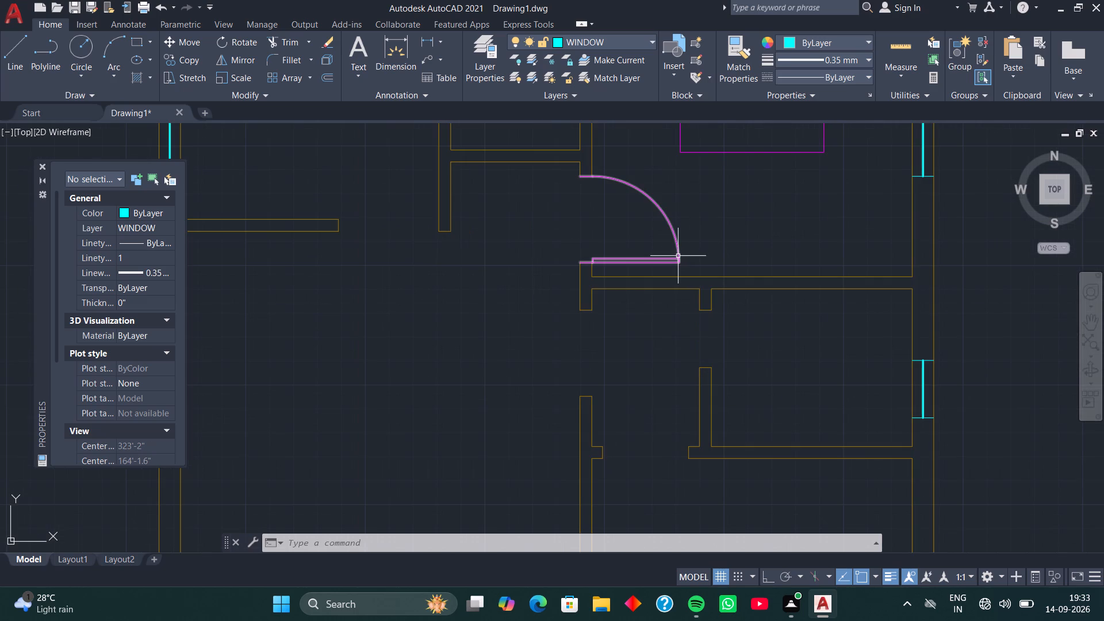
{"action": "left_click", "coordinate": [678, 256]}
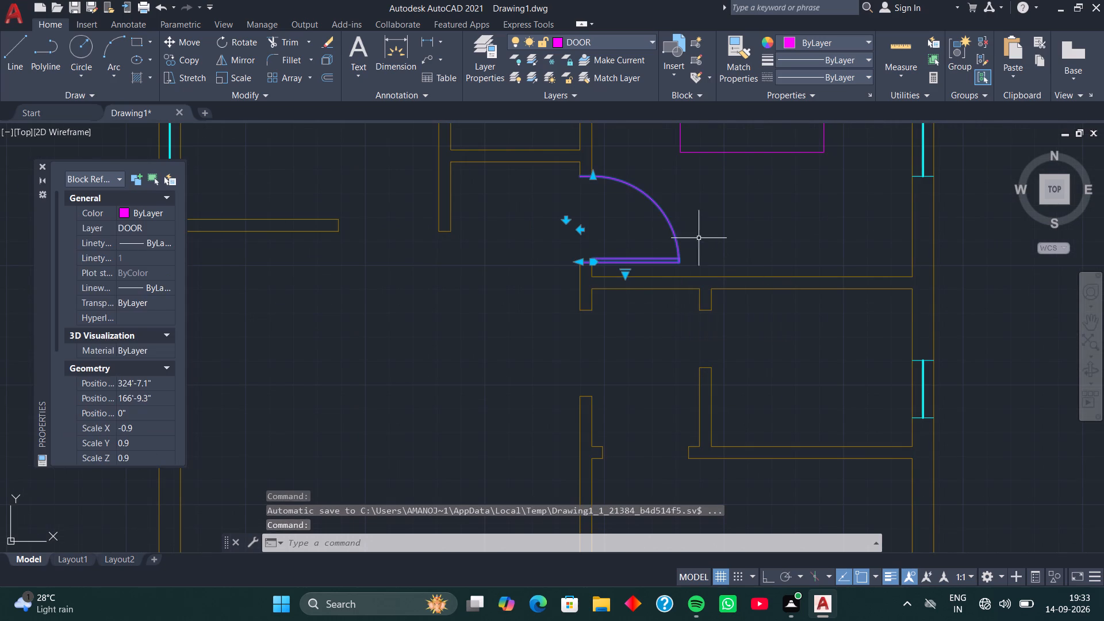
{"action": "type", "text": "MI"}
{"action": "key", "text": "space"}
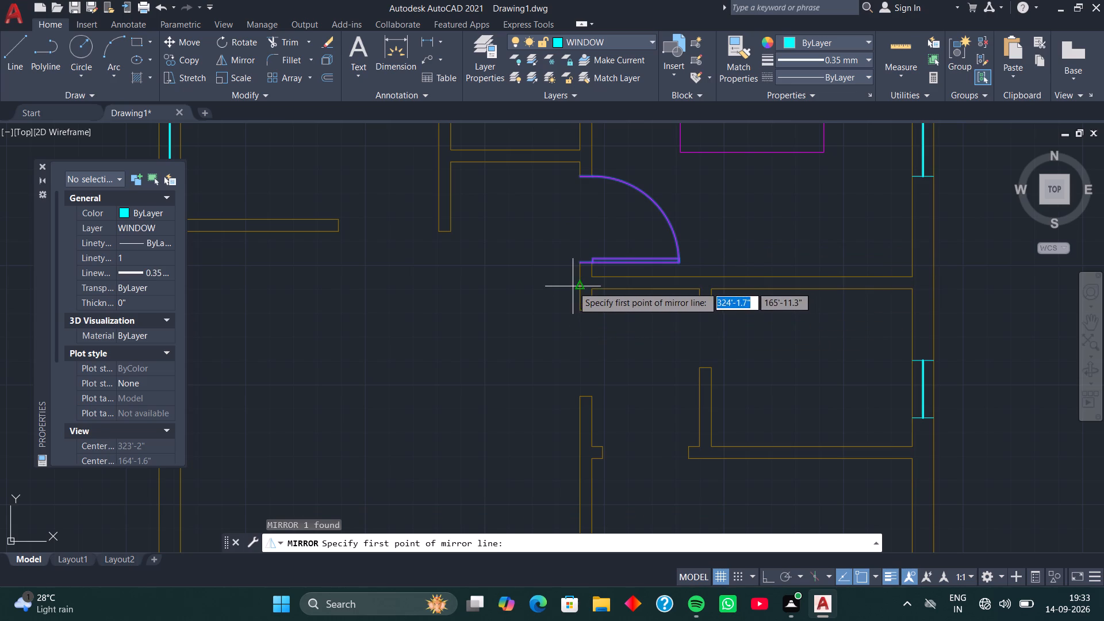
{"action": "left_click", "coordinate": [572, 286]}
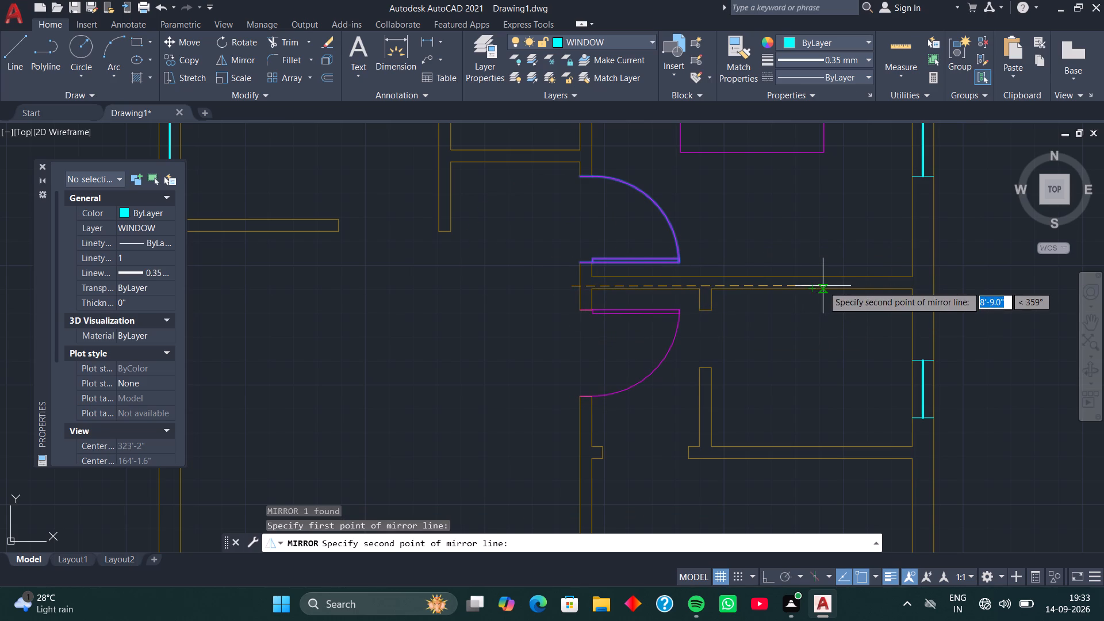
{"action": "key", "text": "F8"}
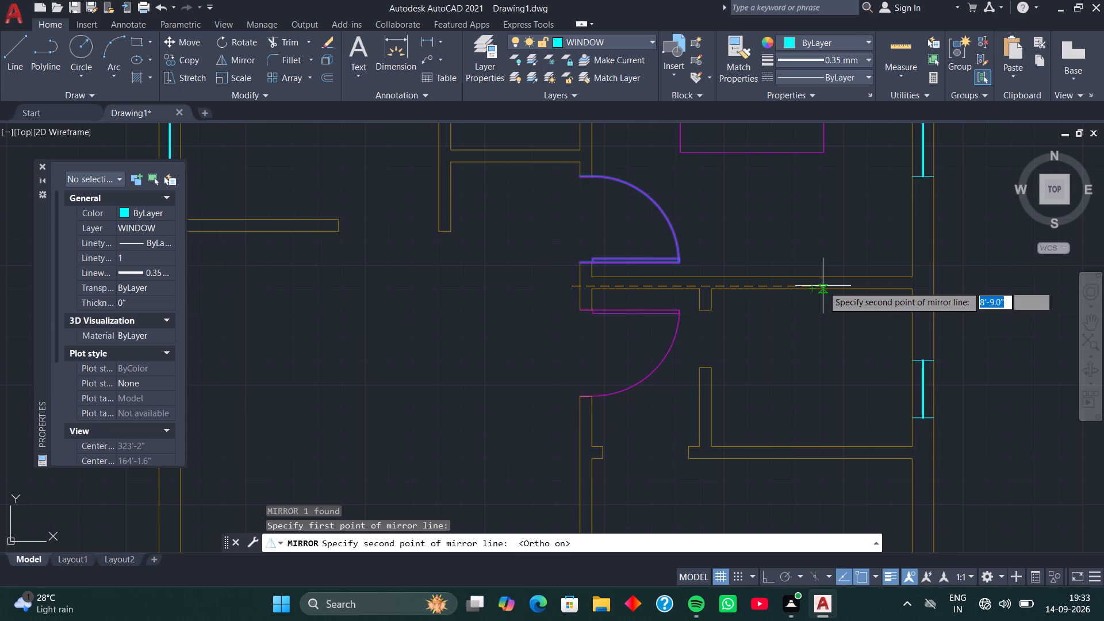
{"action": "left_click", "coordinate": [846, 302]}
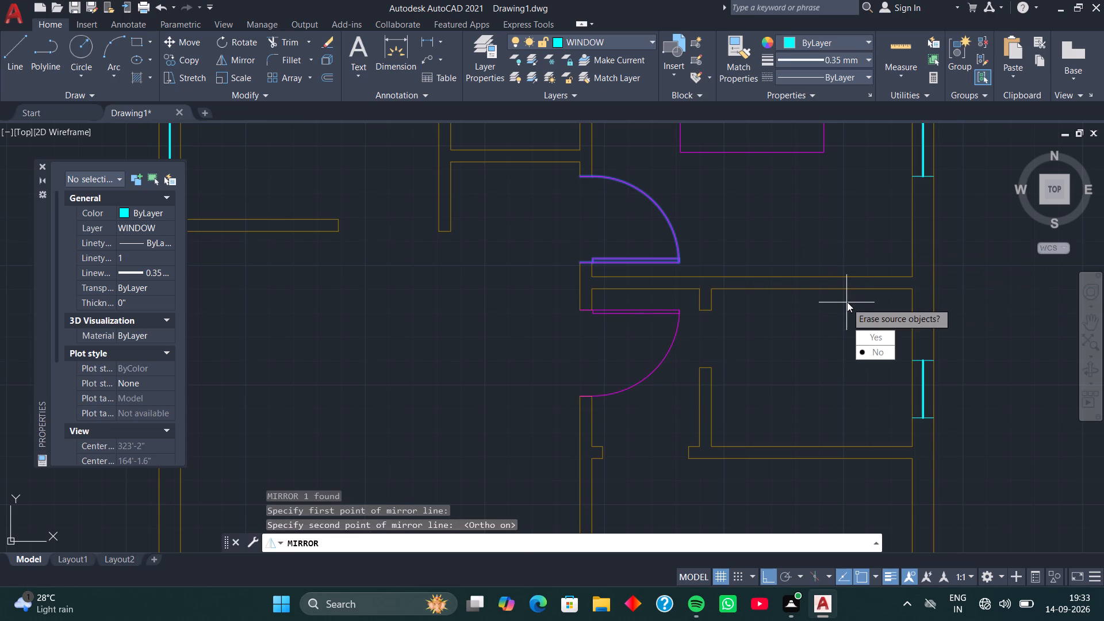
{"action": "key", "text": "space"}
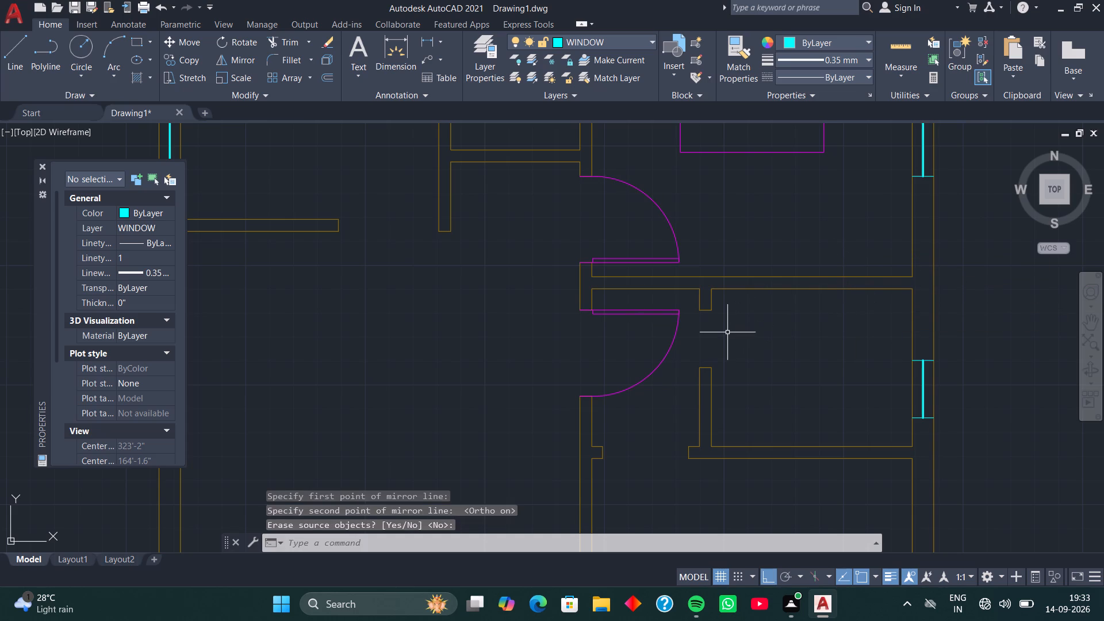
Move the mirrored door by its upper-left frame corner onto the lower-left corner of the upper jamb of the small room's doorway.
{"action": "left_click", "coordinate": [677, 321]}
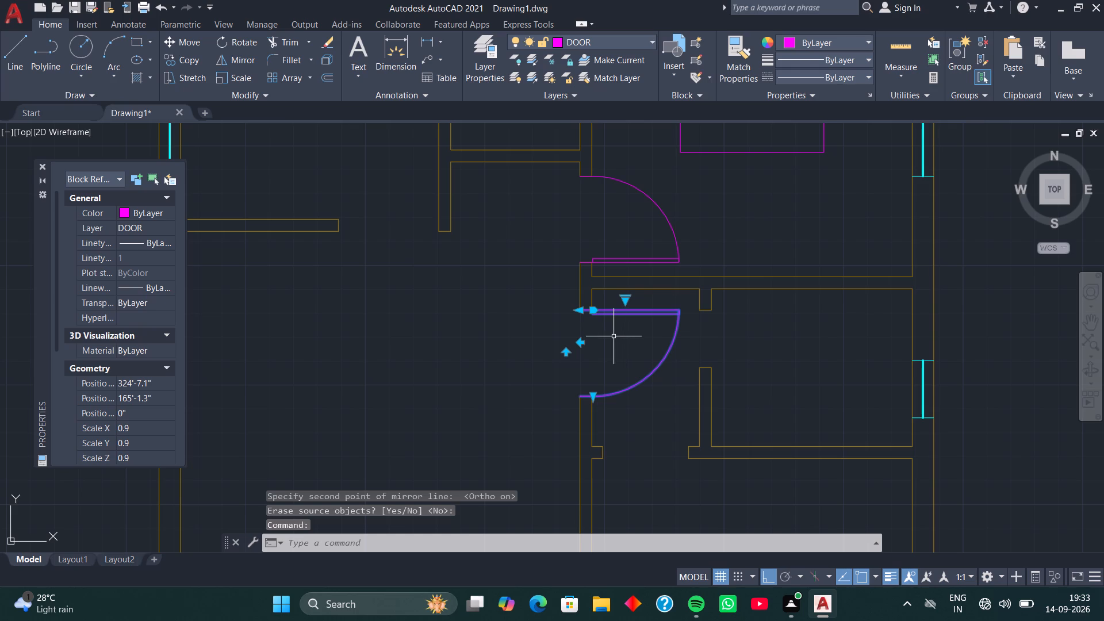
{"action": "key", "text": "m"}
{"action": "key", "text": "space"}
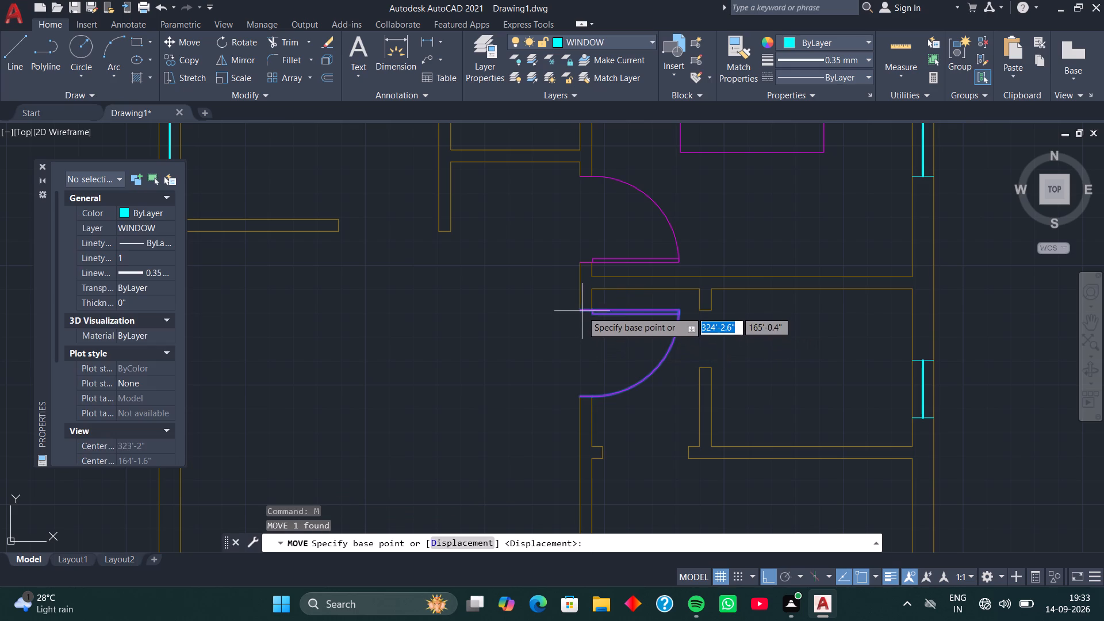
{"action": "left_click", "coordinate": [582, 311]}
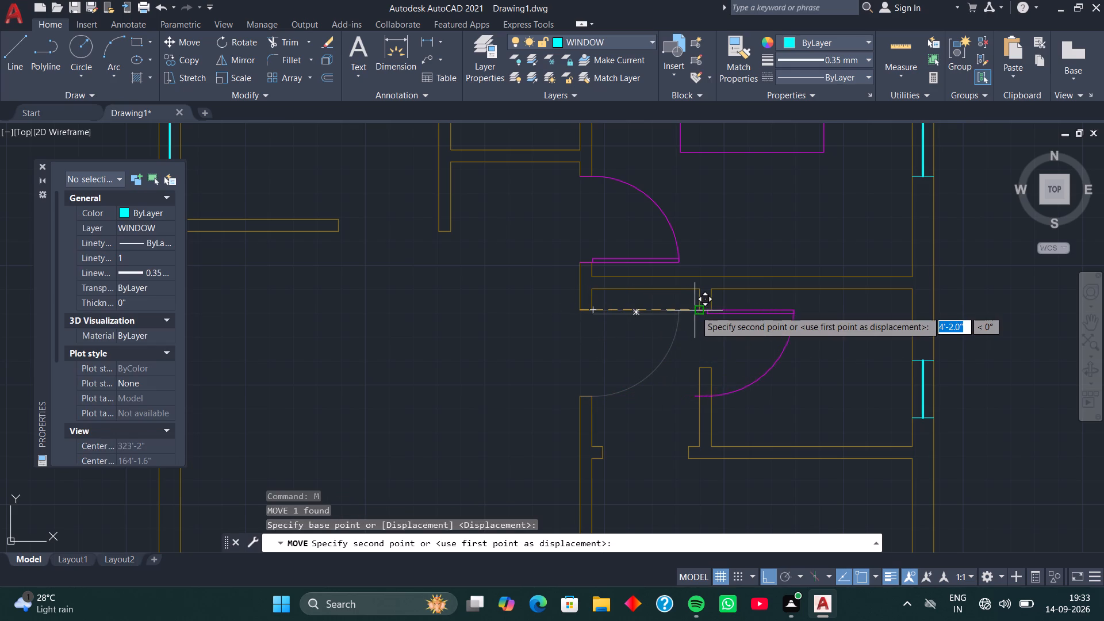
{"action": "scroll", "coordinate": [695, 310], "scroll_direction": "up", "scroll_amount": 4}
{"action": "left_click", "coordinate": [700, 302]}
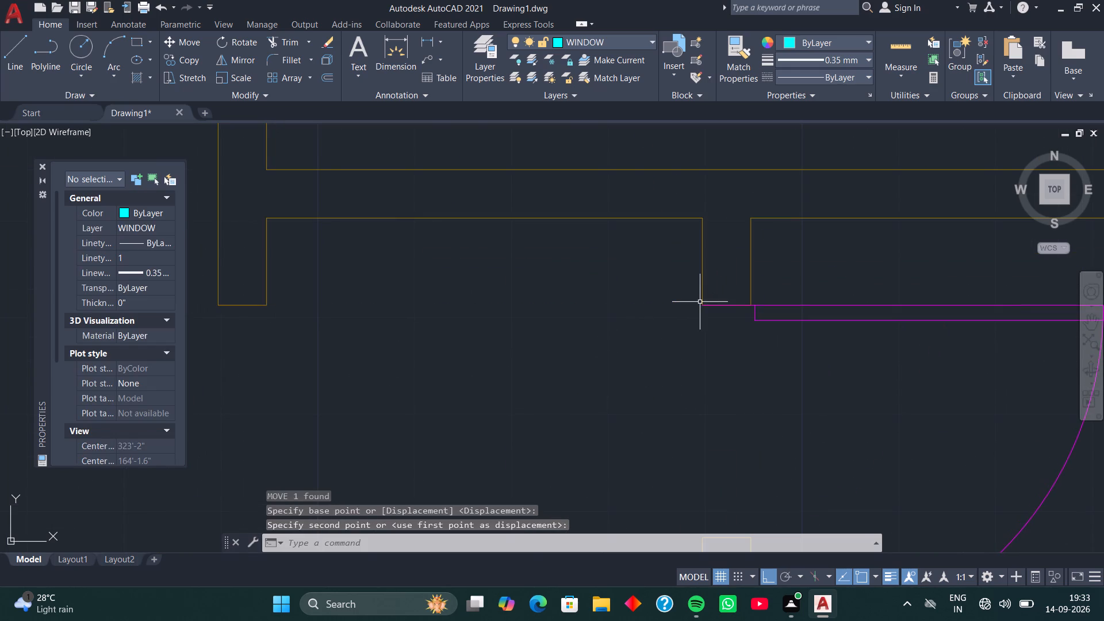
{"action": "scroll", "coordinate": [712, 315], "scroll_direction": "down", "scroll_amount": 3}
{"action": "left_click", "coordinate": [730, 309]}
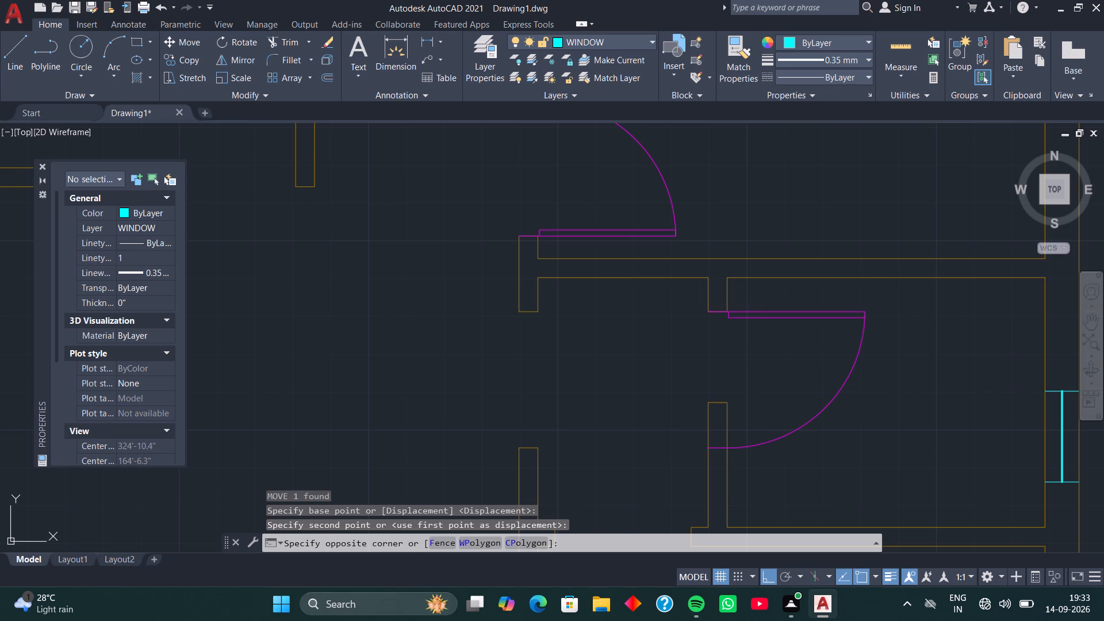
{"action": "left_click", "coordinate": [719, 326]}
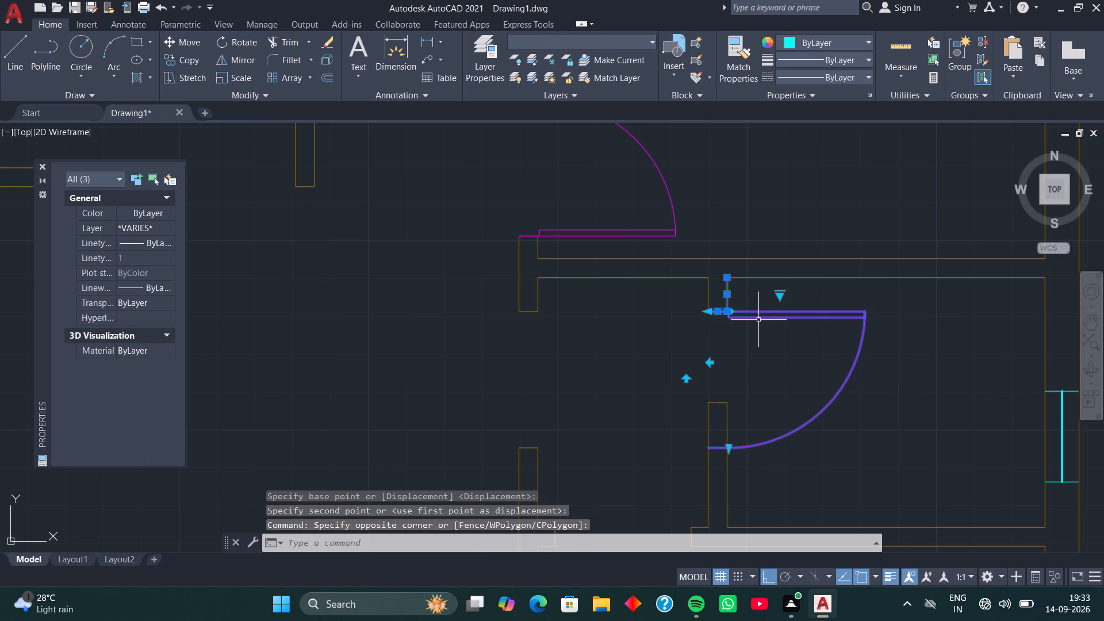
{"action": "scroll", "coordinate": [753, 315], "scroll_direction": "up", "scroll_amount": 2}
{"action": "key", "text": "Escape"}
Scale the small room's door by reference from its upper-left corner so its frame width matches the opening between the two jambs.
{"action": "left_click", "coordinate": [753, 307]}
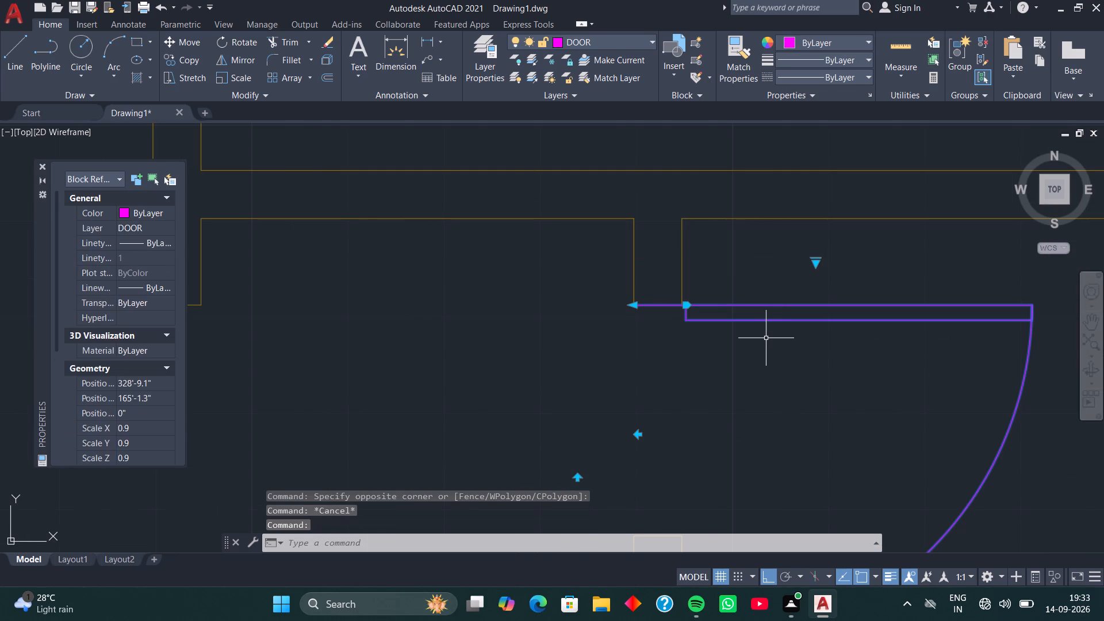
{"action": "key", "text": "s"}
{"action": "type", "text": "C"}
{"action": "key", "text": "space"}
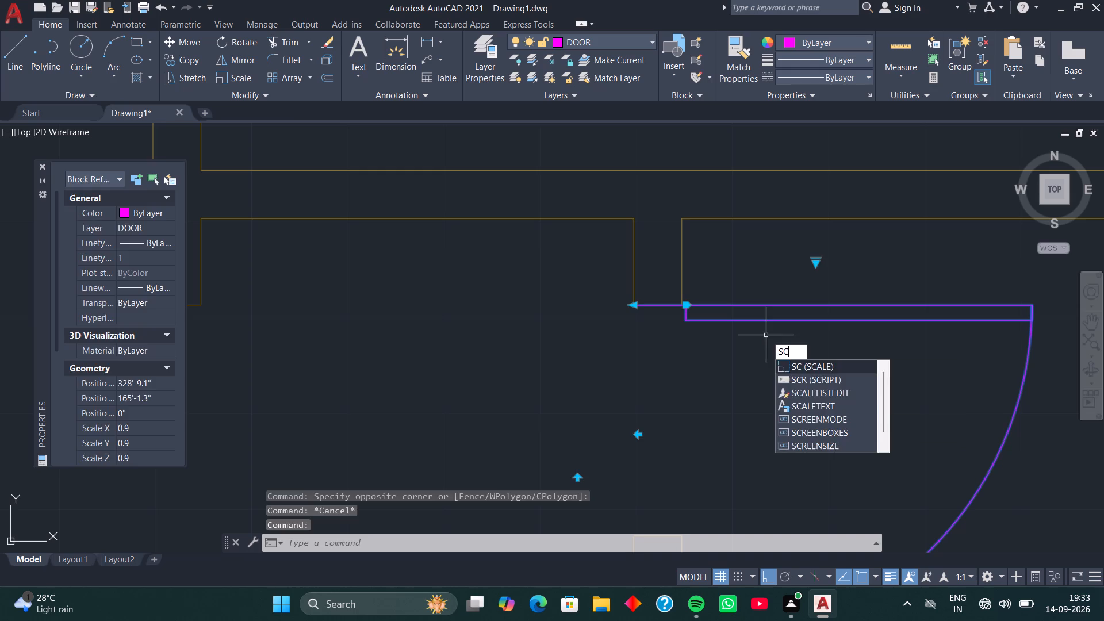
{"action": "left_click", "coordinate": [636, 308]}
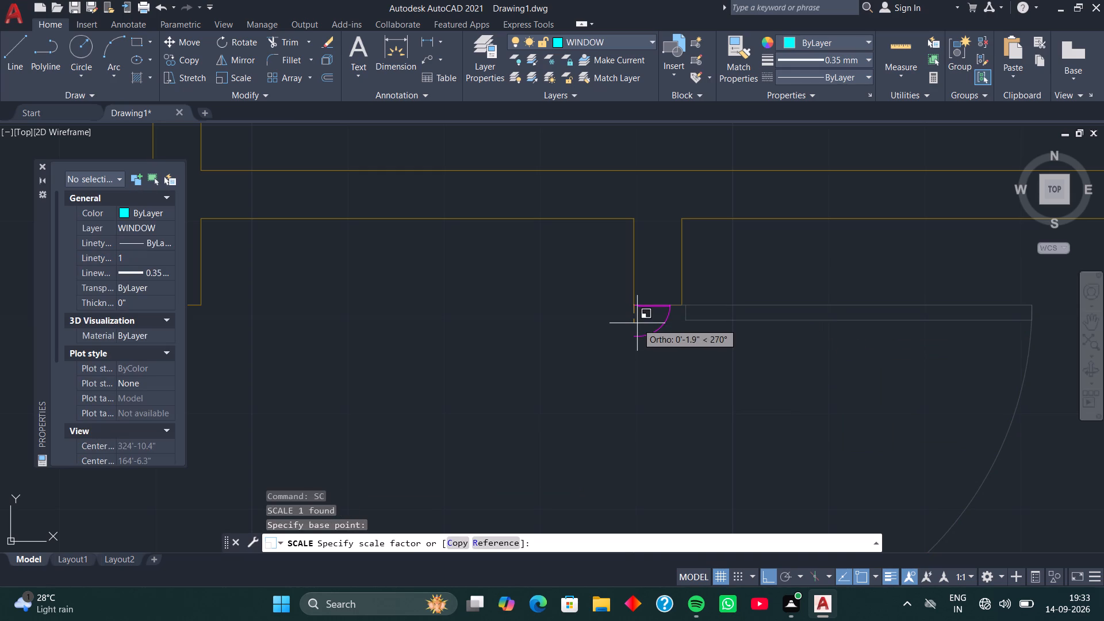
{"action": "type", "text": "R"}
{"action": "key", "text": "space"}
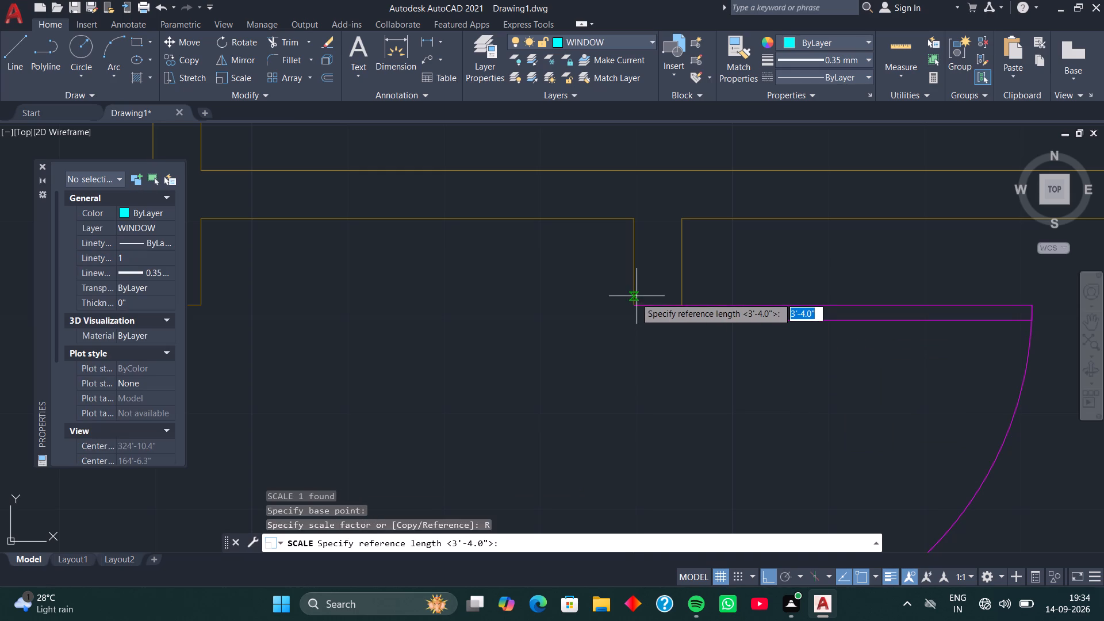
{"action": "left_click", "coordinate": [636, 303]}
{"action": "scroll", "coordinate": [653, 331], "scroll_direction": "down", "scroll_amount": 2}
{"action": "middle_click_drag", "start_coordinate": [657, 351], "coordinate": [647, 271]}
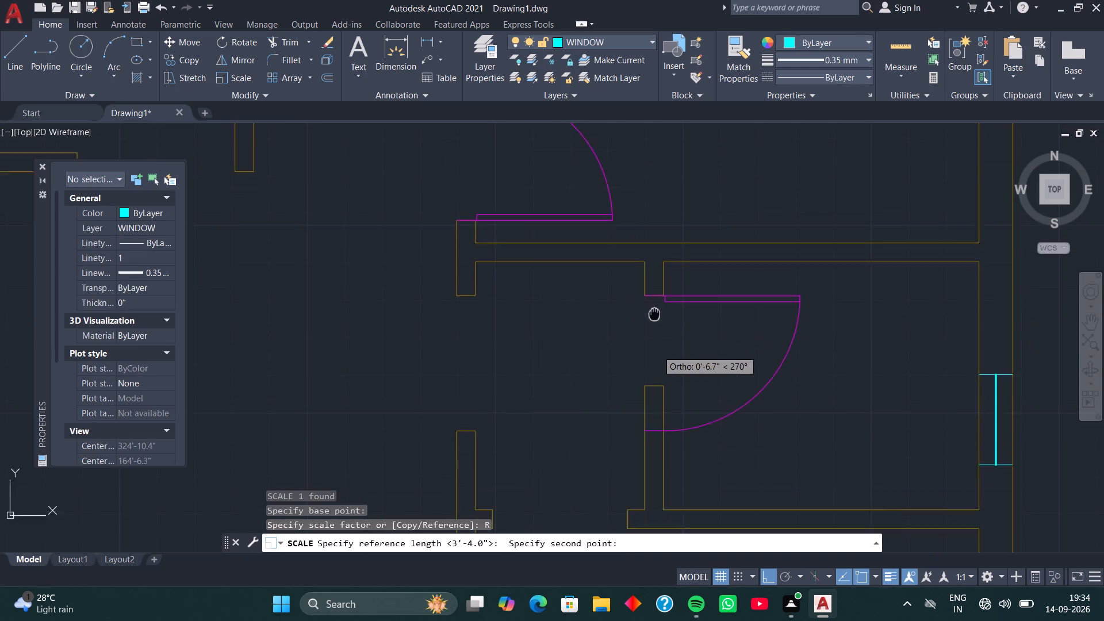
{"action": "middle_click_drag", "start_coordinate": [647, 271], "coordinate": [642, 234]}
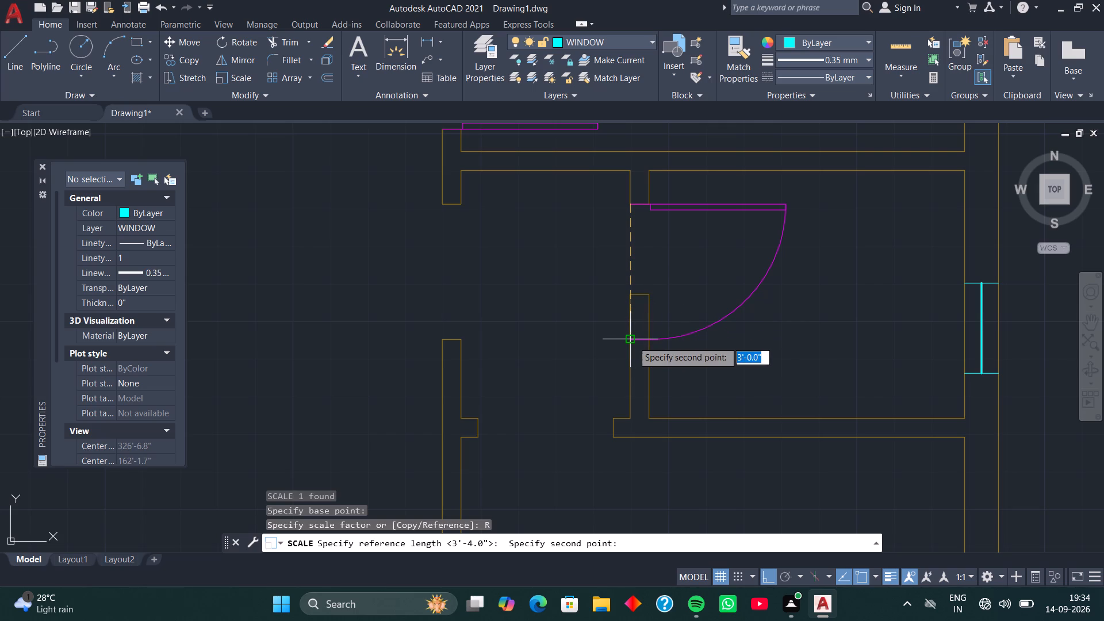
{"action": "left_click", "coordinate": [632, 341]}
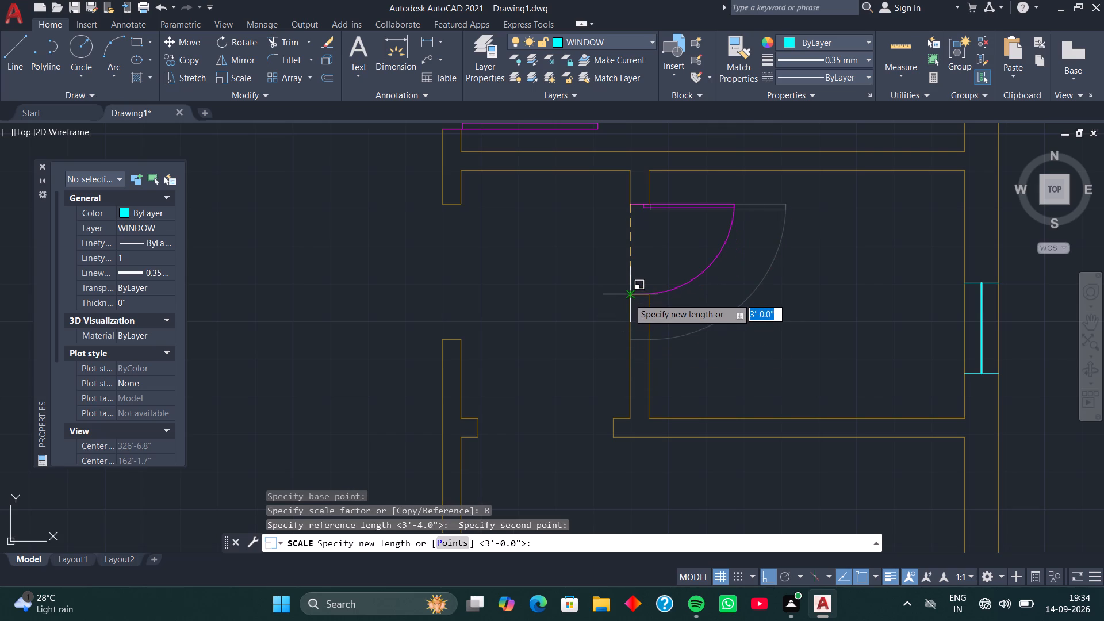
{"action": "left_click", "coordinate": [628, 298]}
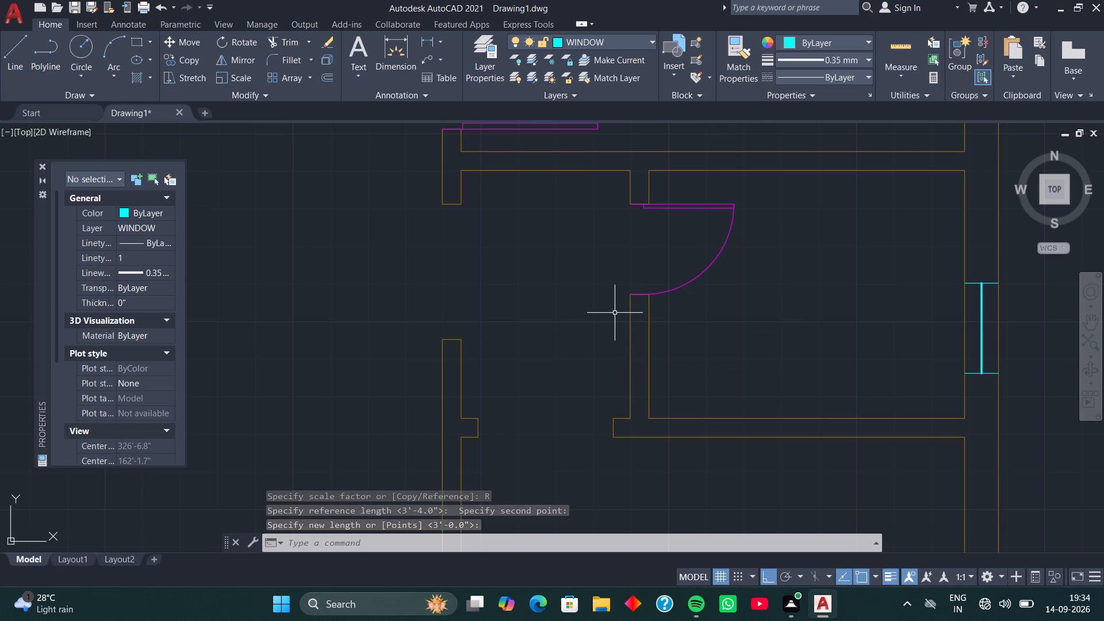
Move the loose door from below the plan's entrance into the room above the staircase, turning Ortho off to place it freely.
{"action": "scroll", "coordinate": [574, 282], "scroll_direction": "down", "scroll_amount": 1}
{"action": "middle_click_drag", "start_coordinate": [558, 337], "coordinate": [622, 265]}
{"action": "scroll", "coordinate": [615, 361], "scroll_direction": "down", "scroll_amount": 2}
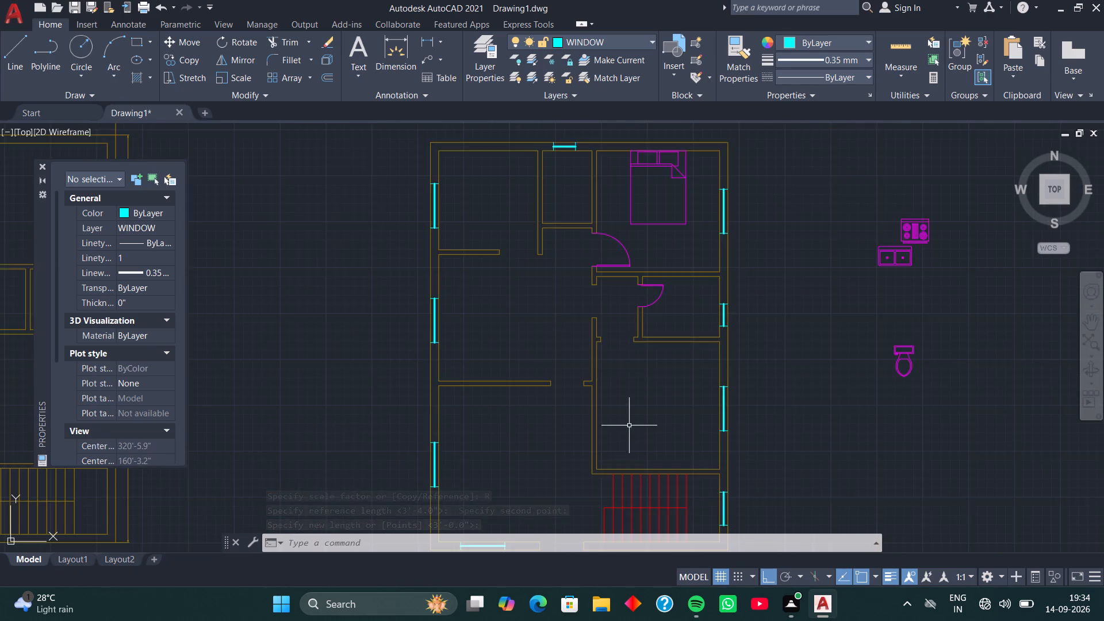
{"action": "middle_click_drag", "start_coordinate": [626, 426], "coordinate": [605, 243]}
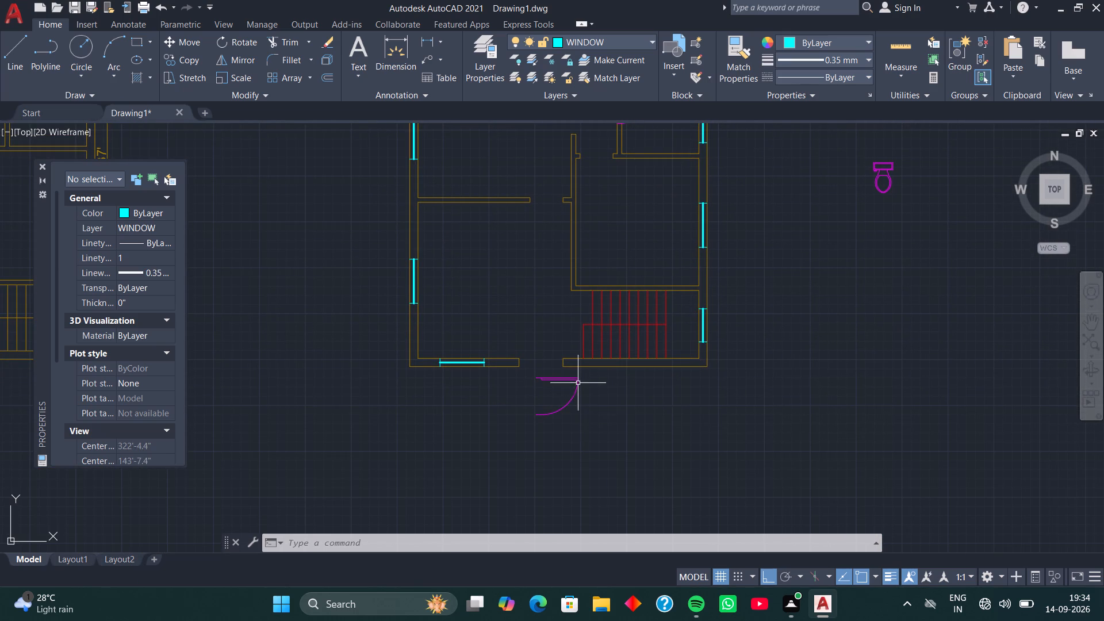
{"action": "left_click", "coordinate": [578, 380]}
{"action": "key", "text": "m"}
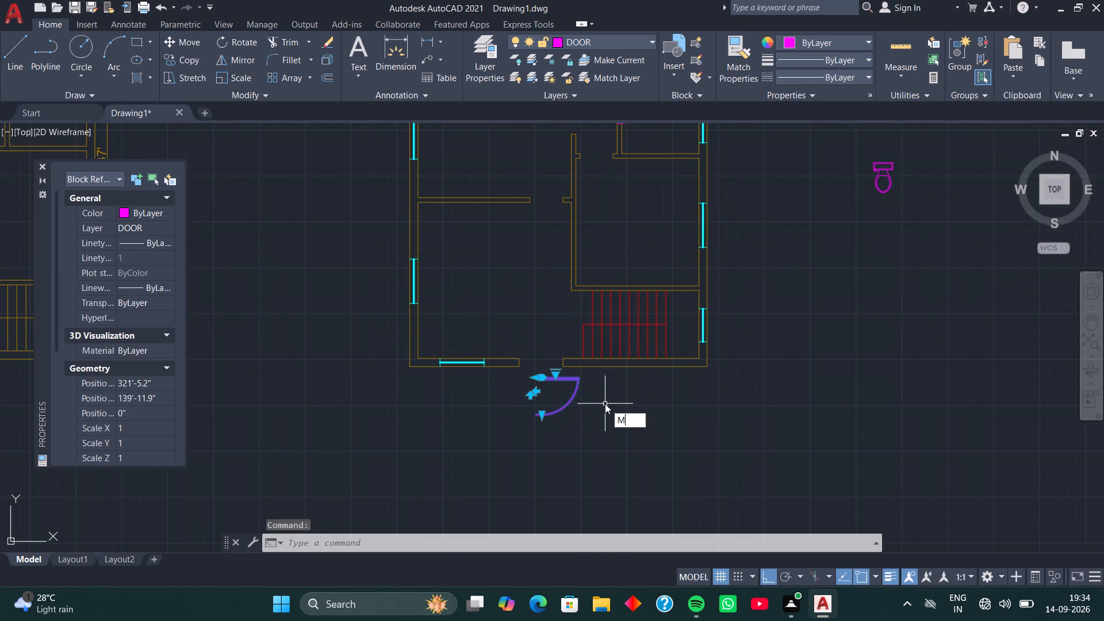
{"action": "key", "text": "space"}
{"action": "scroll", "coordinate": [514, 392], "scroll_direction": "up", "scroll_amount": 3}
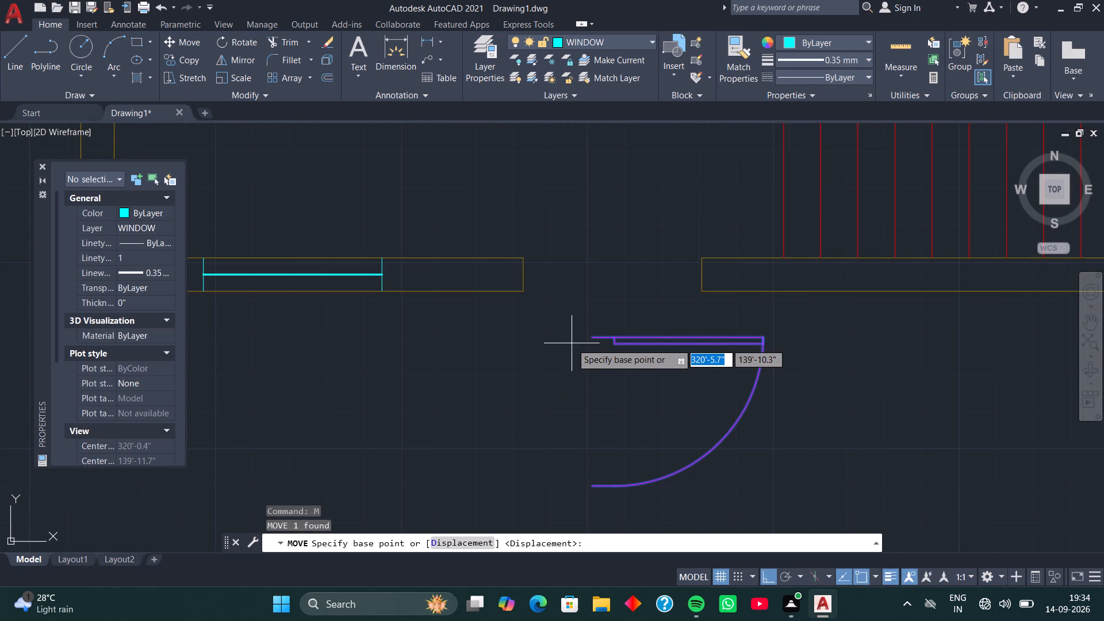
{"action": "left_click", "coordinate": [591, 341]}
{"action": "scroll", "coordinate": [602, 304], "scroll_direction": "down", "scroll_amount": 2}
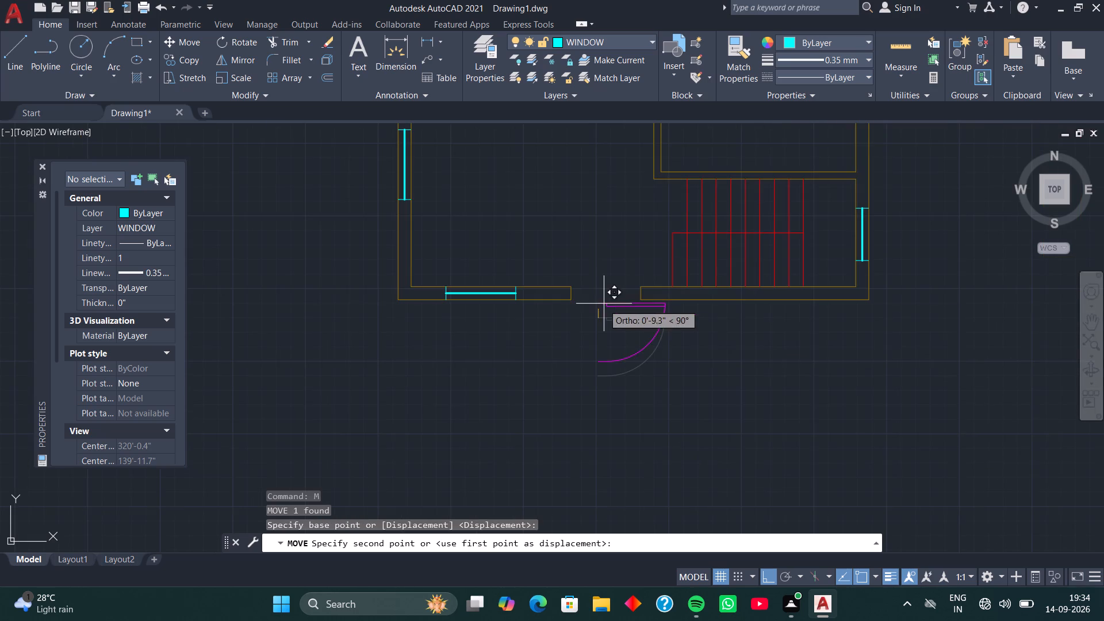
{"action": "middle_click_drag", "start_coordinate": [625, 249], "coordinate": [592, 459]}
{"action": "middle_click_drag", "start_coordinate": [631, 255], "coordinate": [591, 375]}
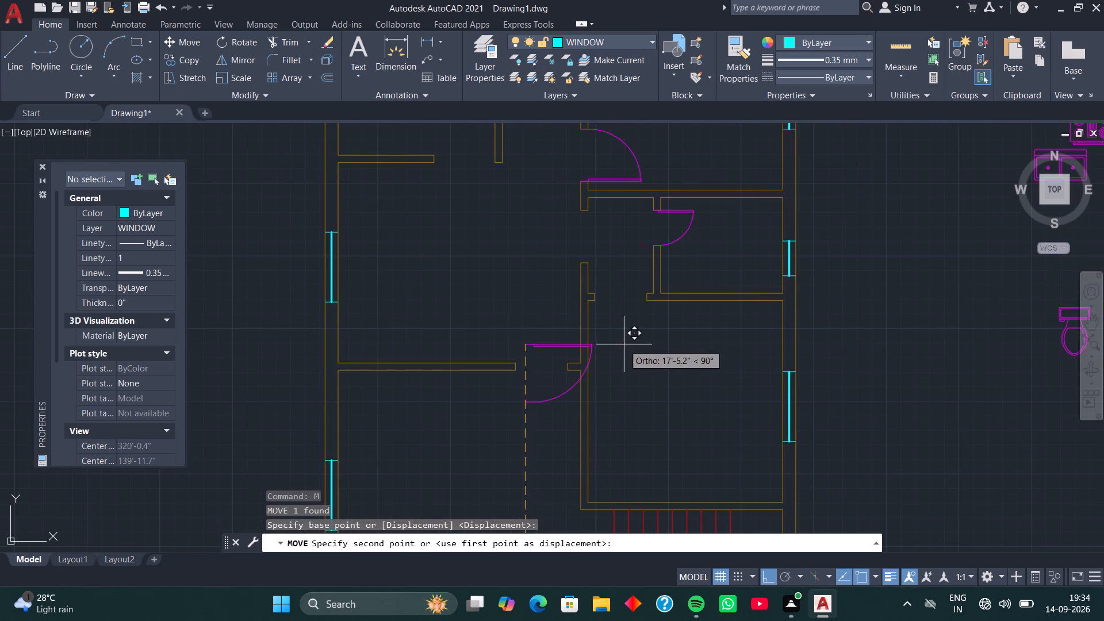
{"action": "key", "text": "F8"}
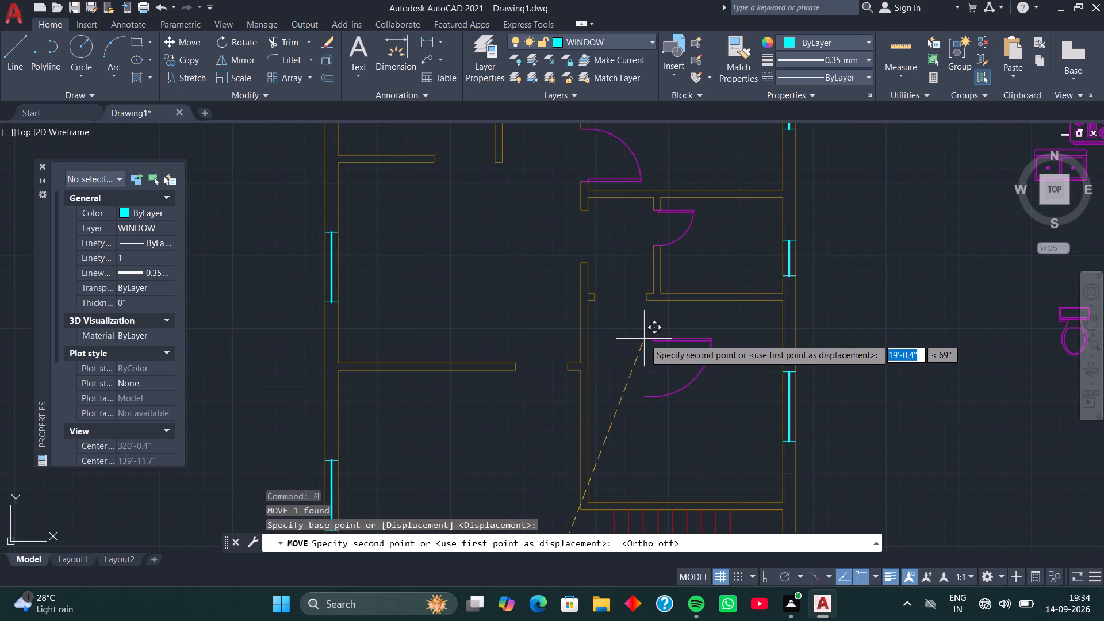
{"action": "left_click", "coordinate": [644, 339]}
Rotate the door 270° about its upper-left frame corner, with Ortho on.
{"action": "left_click", "coordinate": [648, 339]}
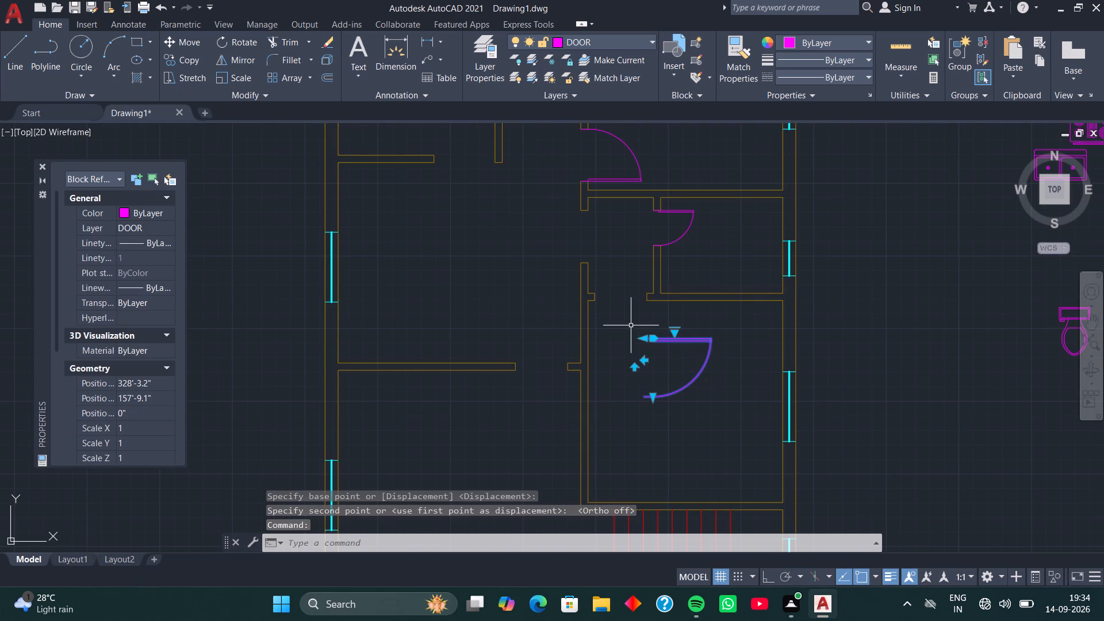
{"action": "type", "text": "RO"}
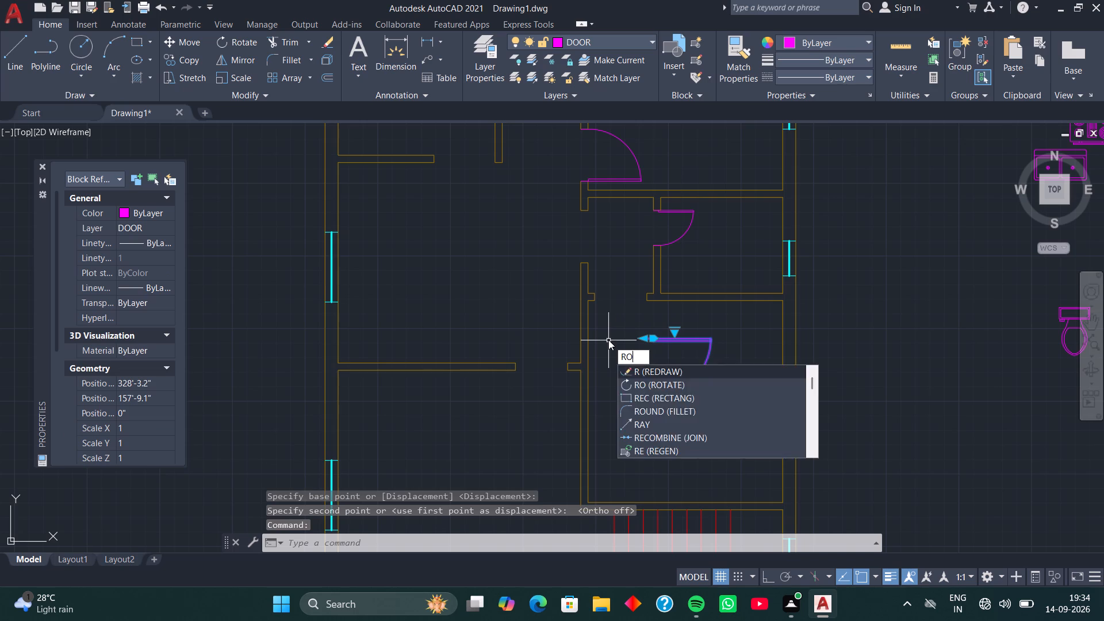
{"action": "key", "text": "space"}
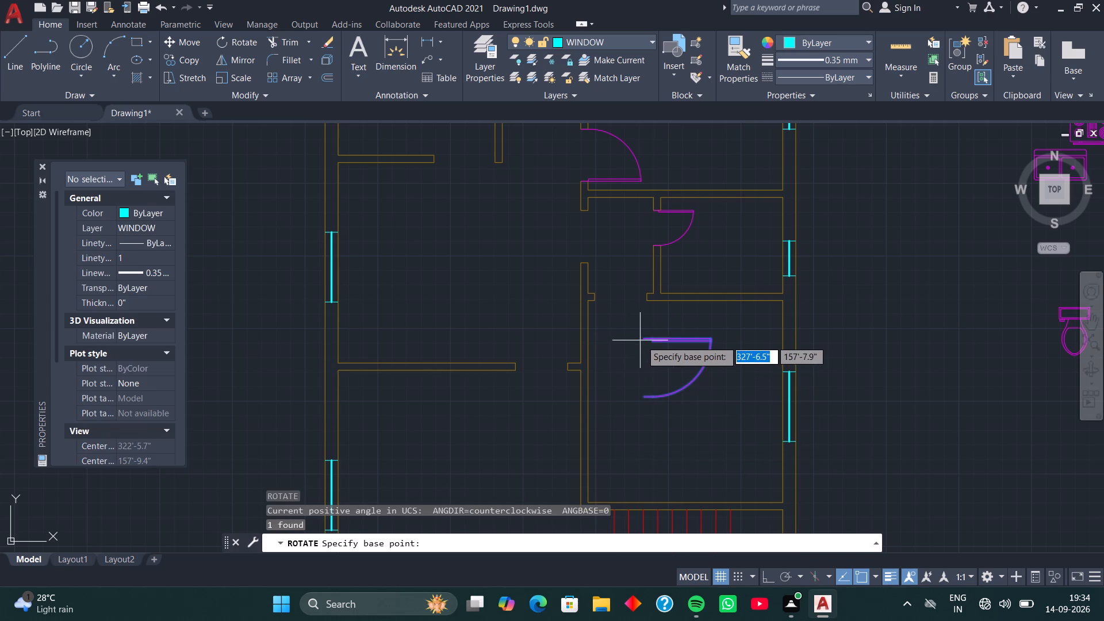
{"action": "left_click", "coordinate": [642, 340]}
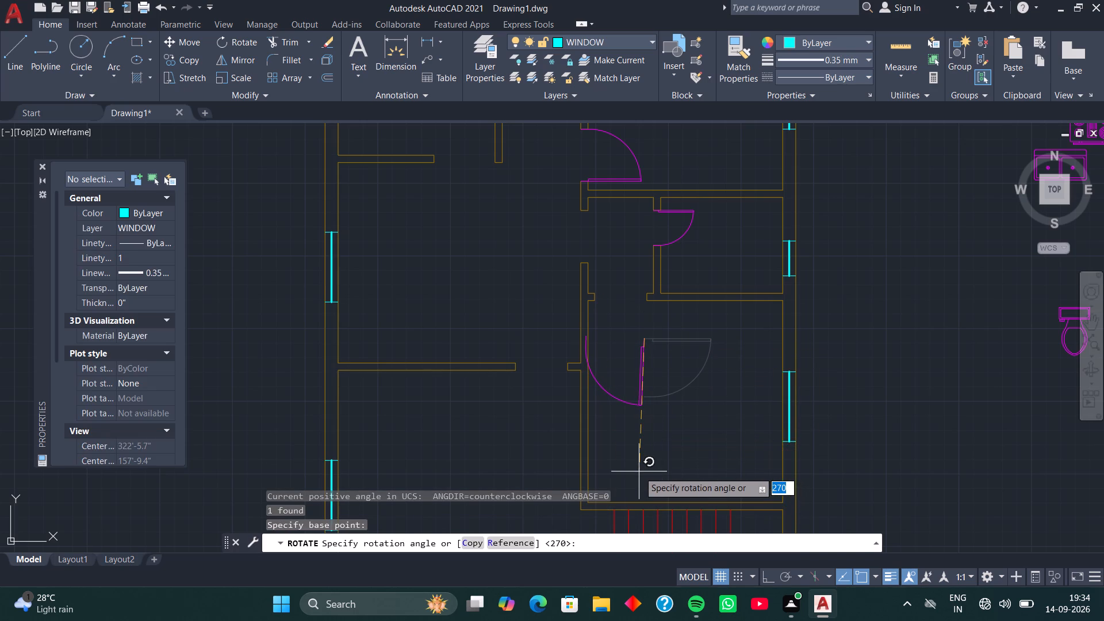
{"action": "key", "text": "F8"}
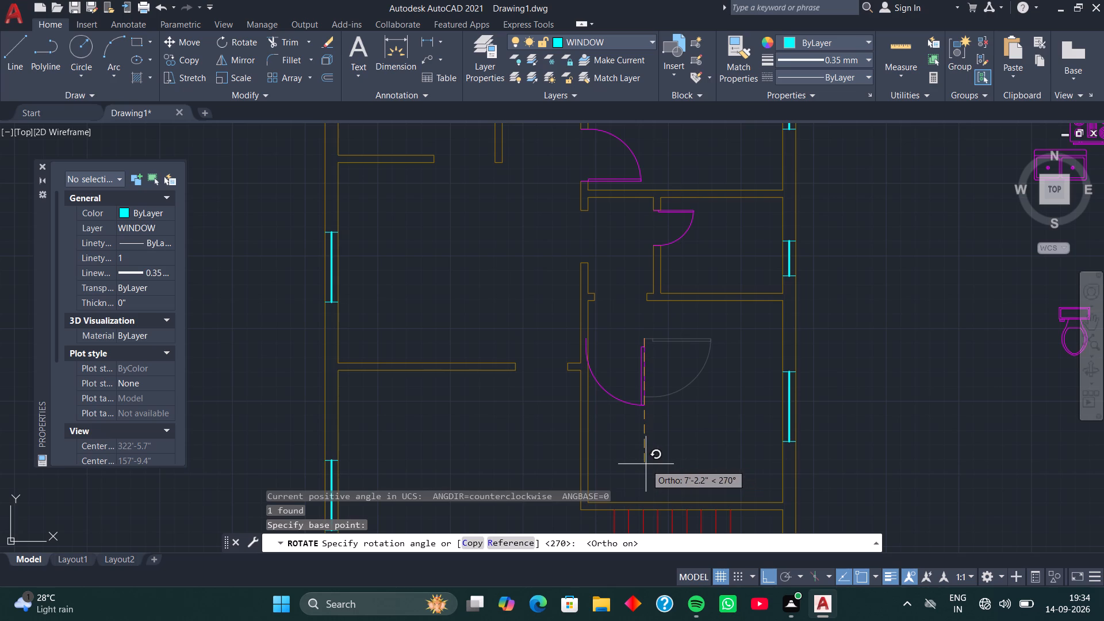
{"action": "left_click", "coordinate": [646, 464]}
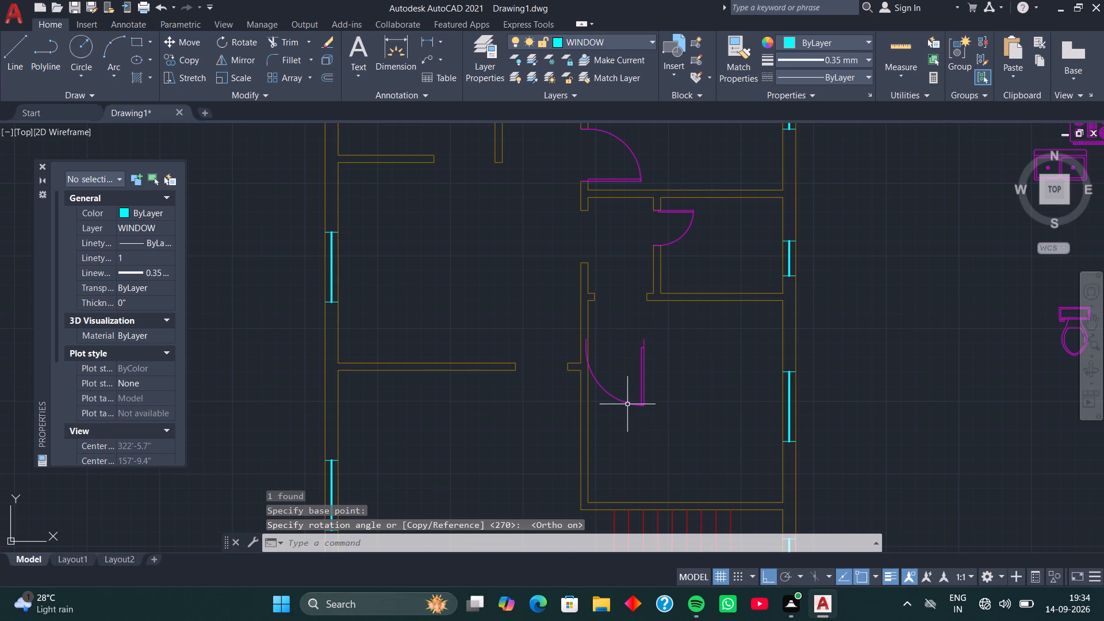
Mirror the rotated door across a vertical line just to its right, keeping the source door.
{"action": "left_click", "coordinate": [629, 403]}
{"action": "type", "text": "MI"}
{"action": "key", "text": "space"}
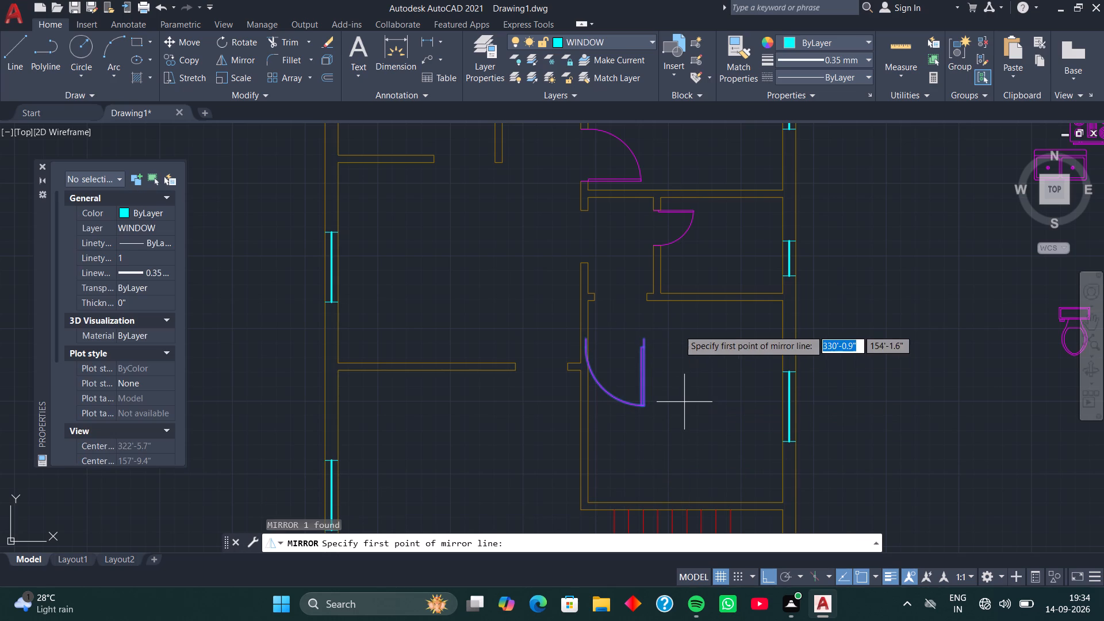
{"action": "left_click", "coordinate": [674, 324]}
{"action": "left_click", "coordinate": [673, 451]}
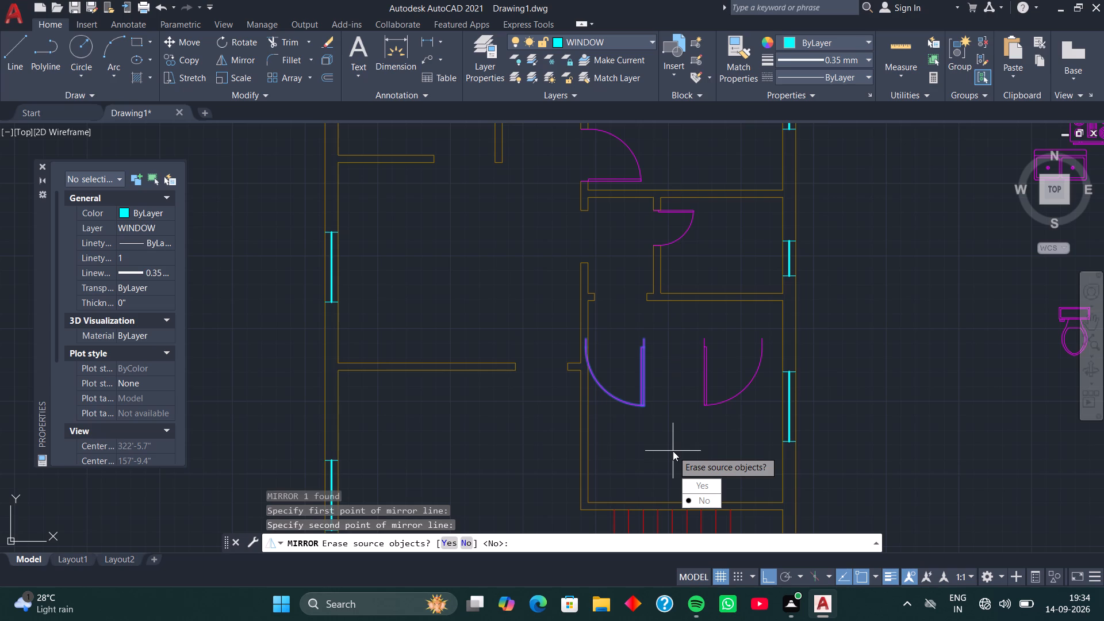
{"action": "key", "text": "space"}
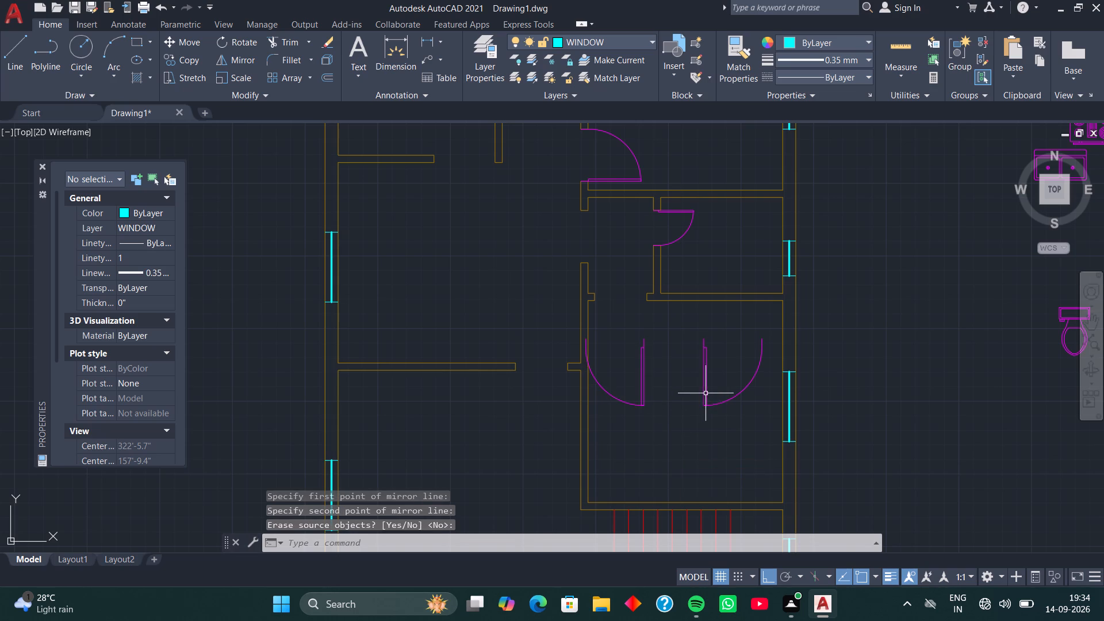
Move the mirrored door by its upper-left frame end onto the upper corner of the left jamb in the room's top-wall doorway, Ortho off.
{"action": "left_click", "coordinate": [706, 393]}
{"action": "type", "text": "M"}
{"action": "key", "text": "space"}
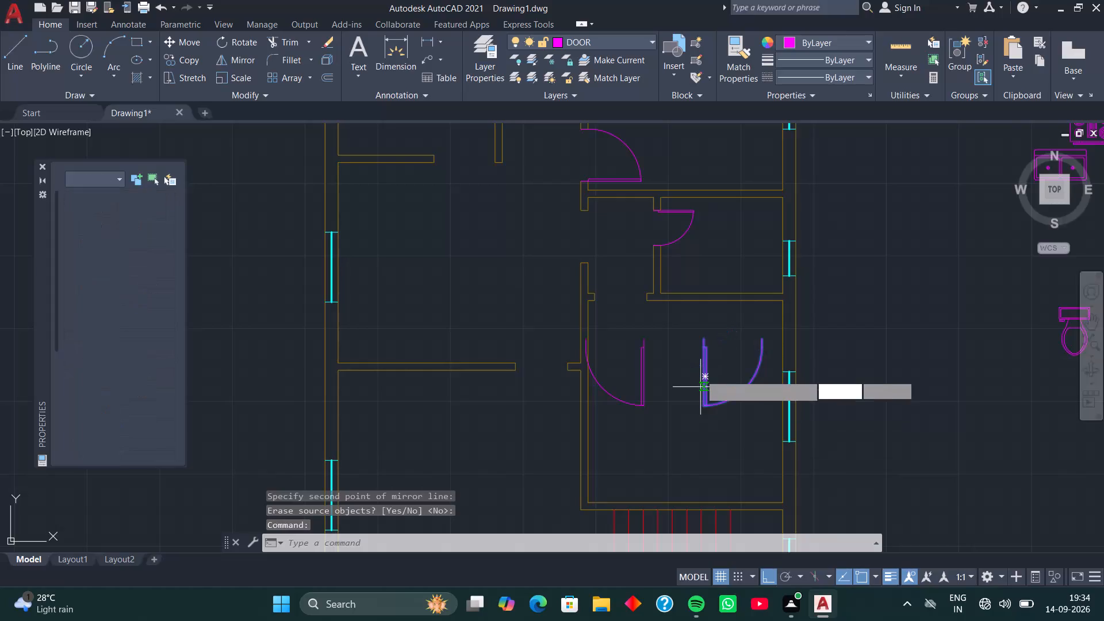
{"action": "scroll", "coordinate": [701, 354], "scroll_direction": "up", "scroll_amount": 5}
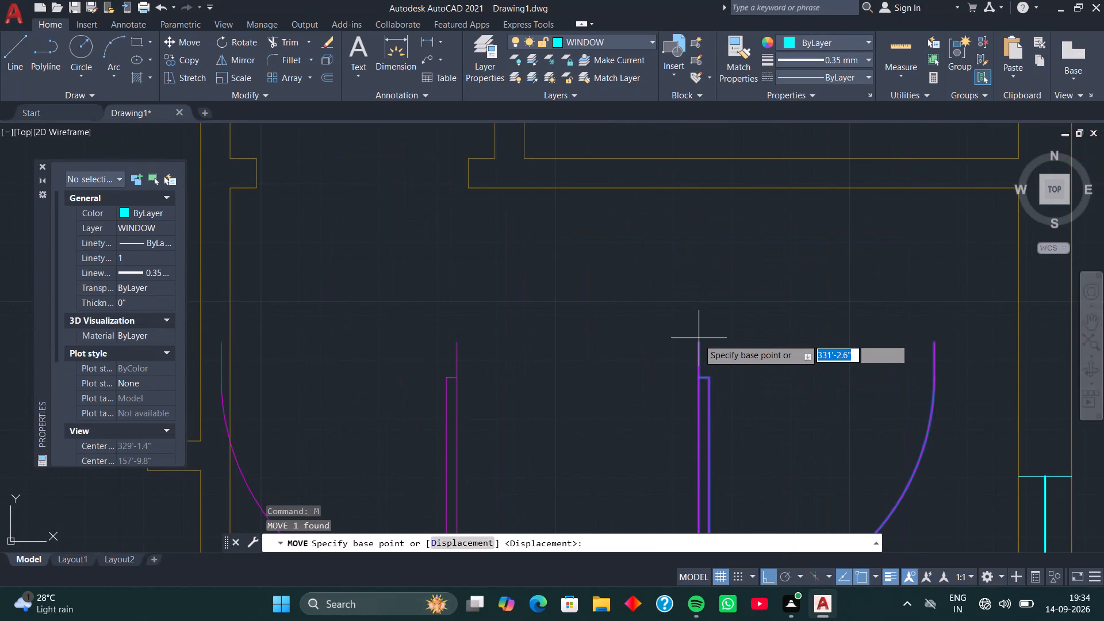
{"action": "left_click", "coordinate": [697, 340]}
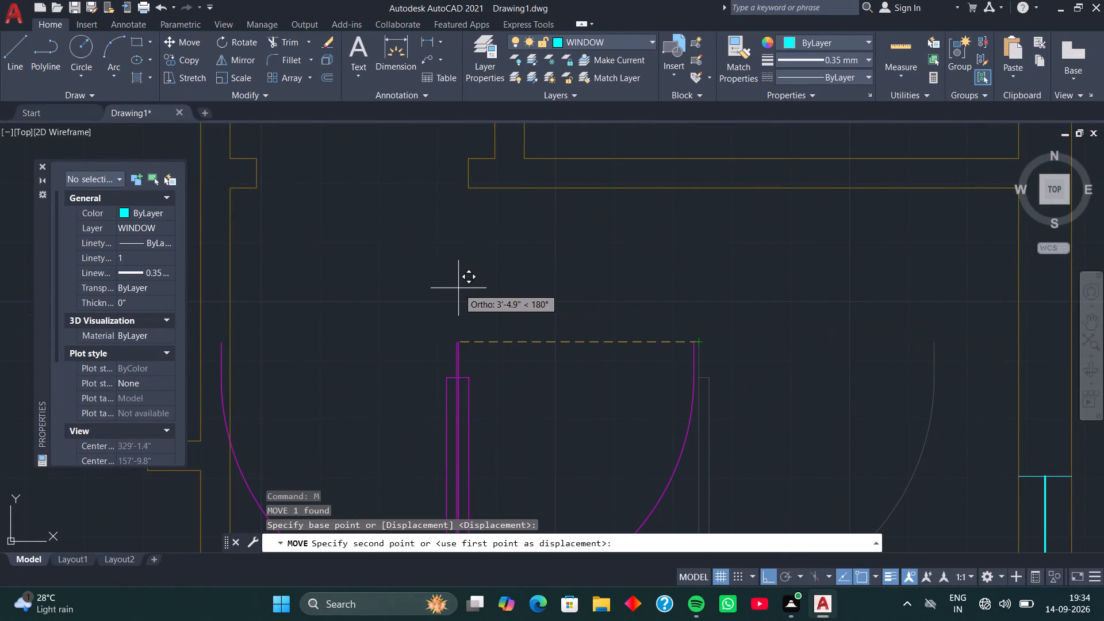
{"action": "key", "text": "F8"}
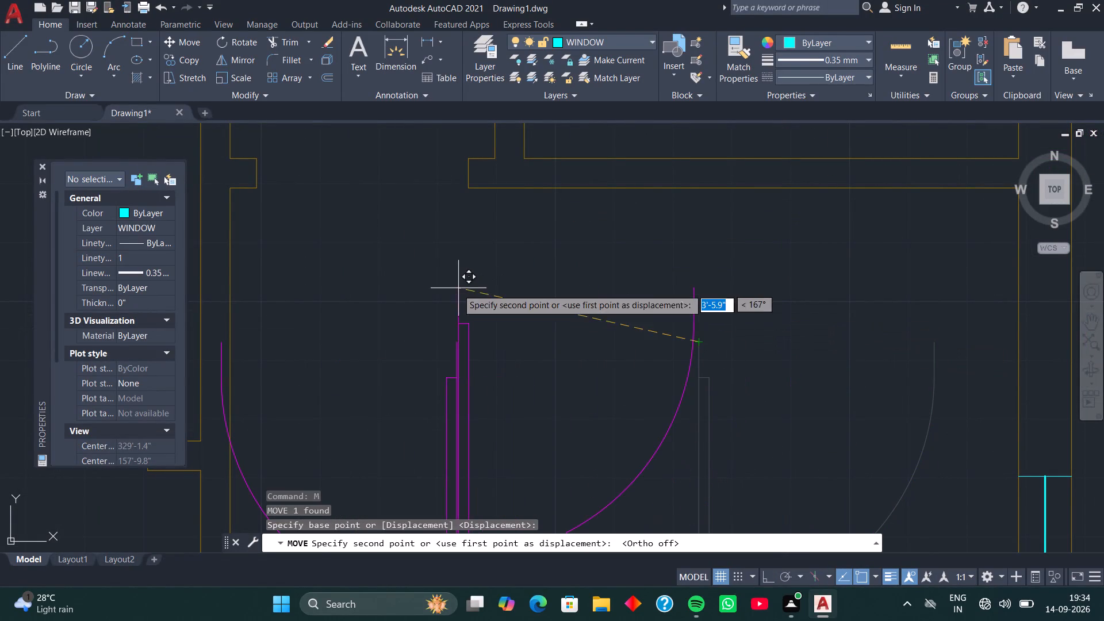
{"action": "left_click", "coordinate": [257, 160]}
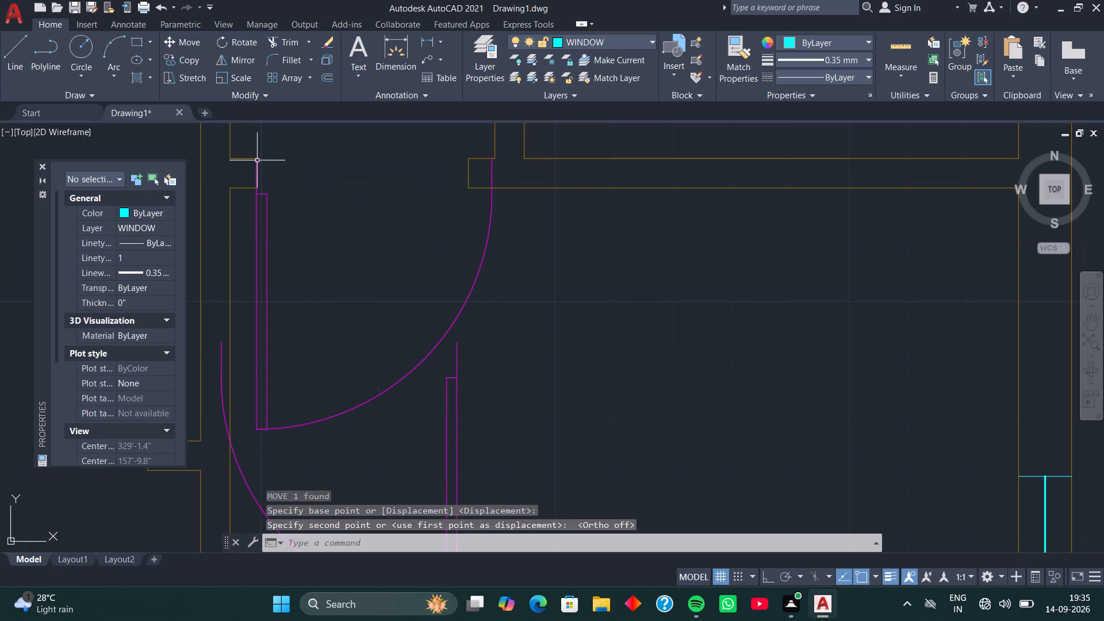
Scale the placed door by reference from its upper-left corner so its frame width matches the opening between the doorway's two jambs.
{"action": "left_click", "coordinate": [266, 197]}
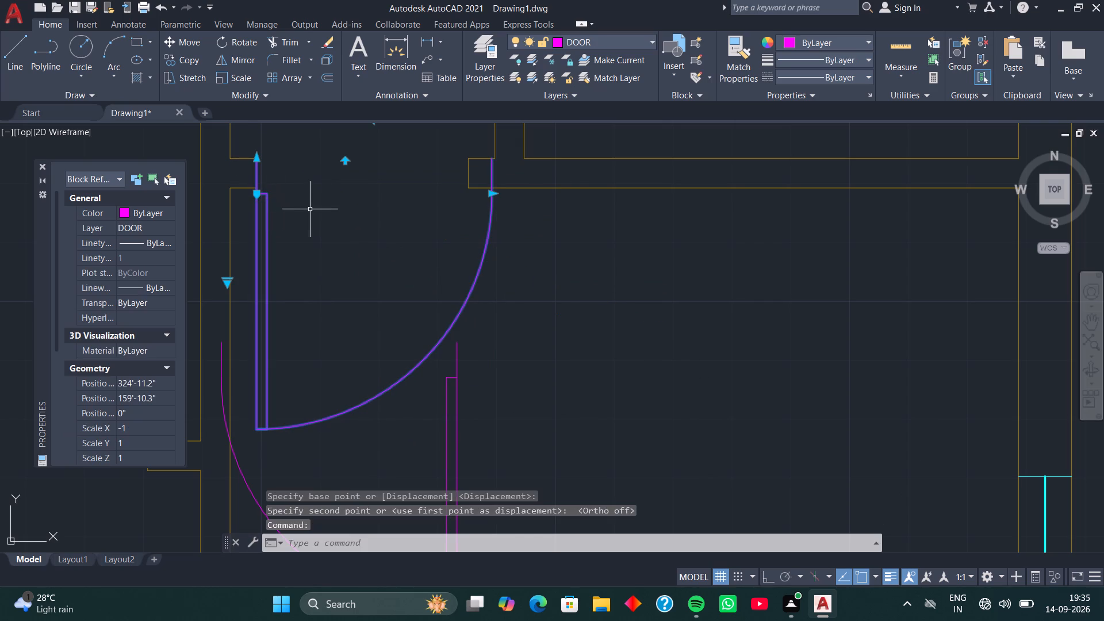
{"action": "type", "text": "SC"}
{"action": "key", "text": "space"}
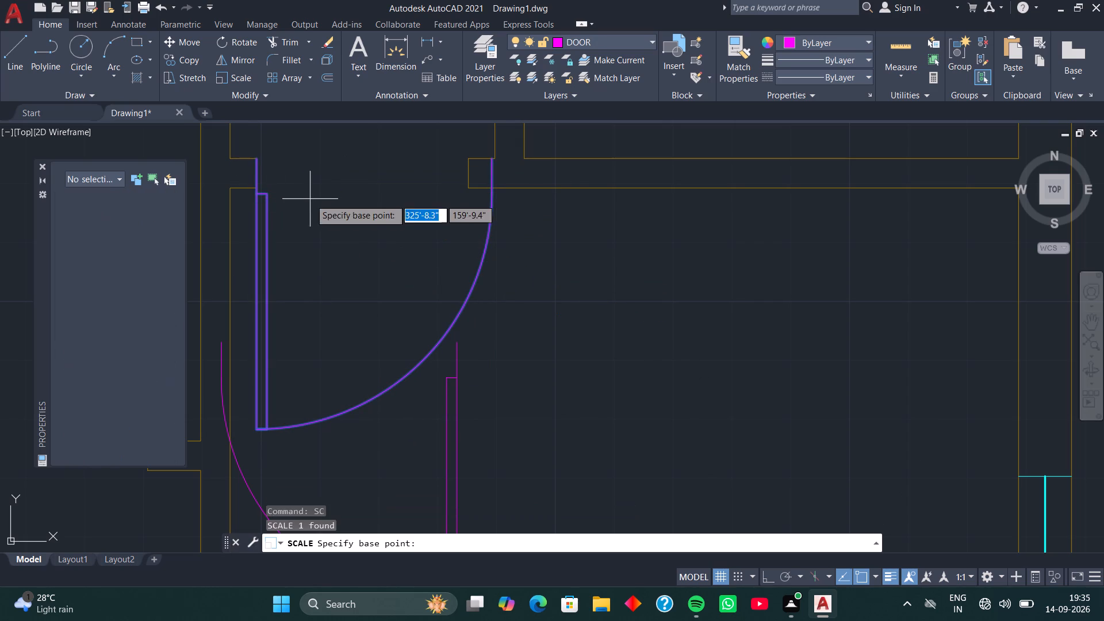
{"action": "left_click", "coordinate": [257, 158]}
{"action": "key", "text": "r"}
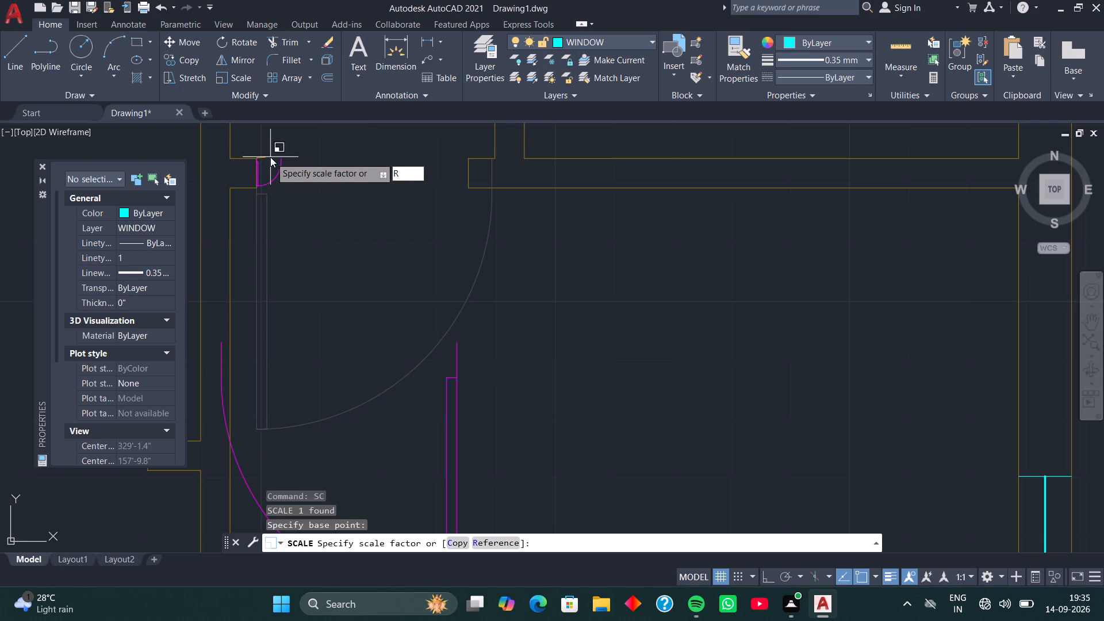
{"action": "key", "text": "space"}
{"action": "left_click", "coordinate": [255, 160]}
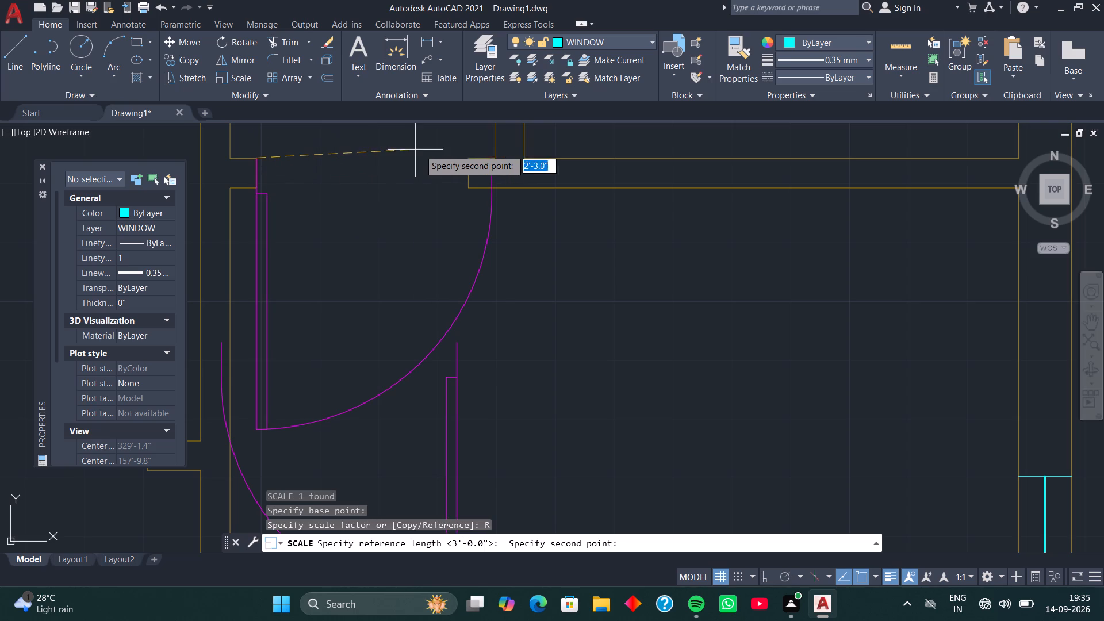
{"action": "left_click", "coordinate": [493, 159]}
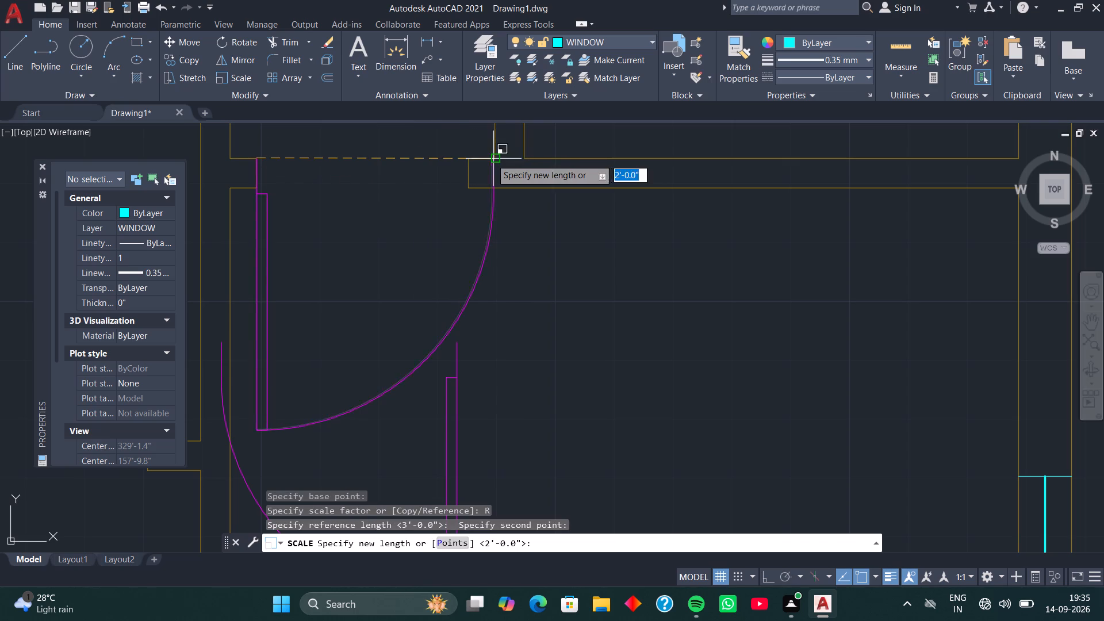
{"action": "left_click", "coordinate": [467, 162]}
Move the remaining rotated door out of the room to just below the doorway in the horizontal wall to the left.
{"action": "scroll", "coordinate": [545, 264], "scroll_direction": "down", "scroll_amount": 2}
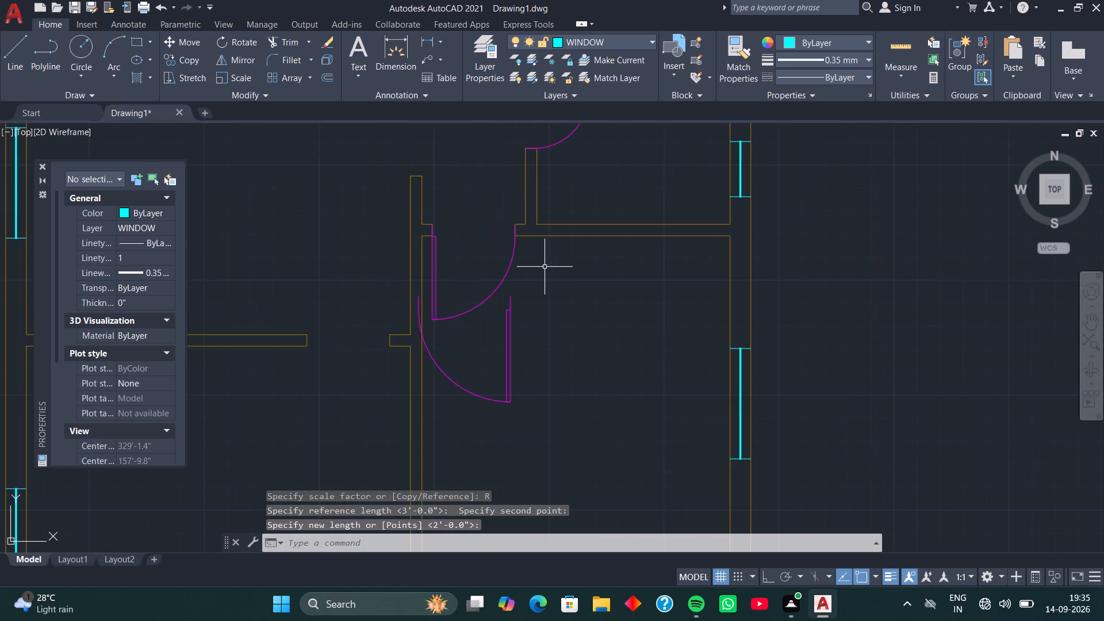
{"action": "middle_click_drag", "start_coordinate": [558, 325], "coordinate": [535, 233]}
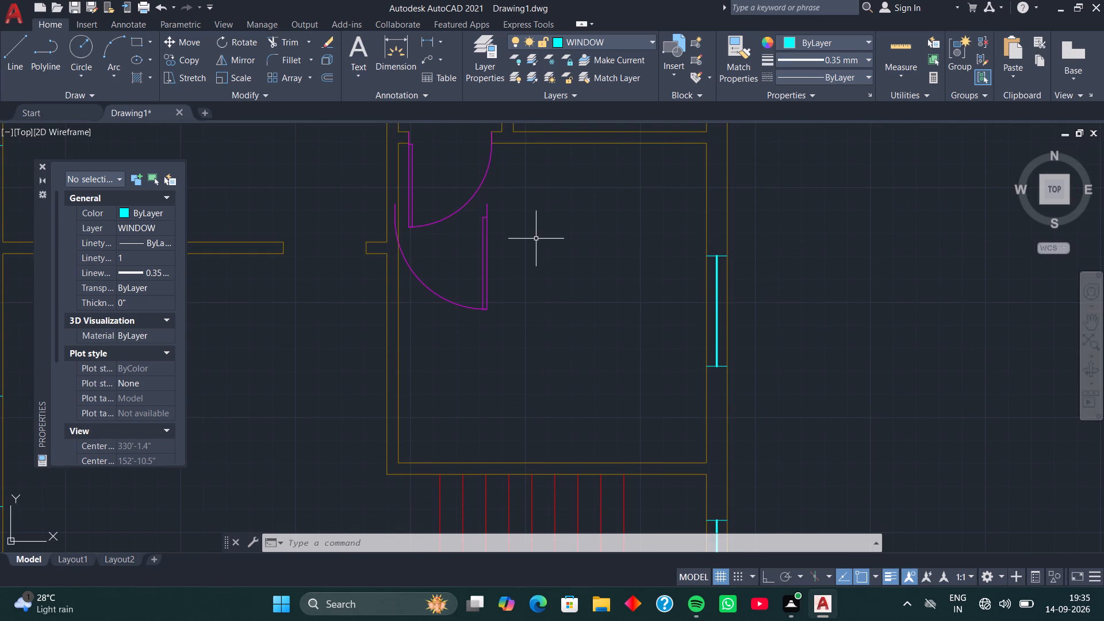
{"action": "left_click", "coordinate": [488, 260]}
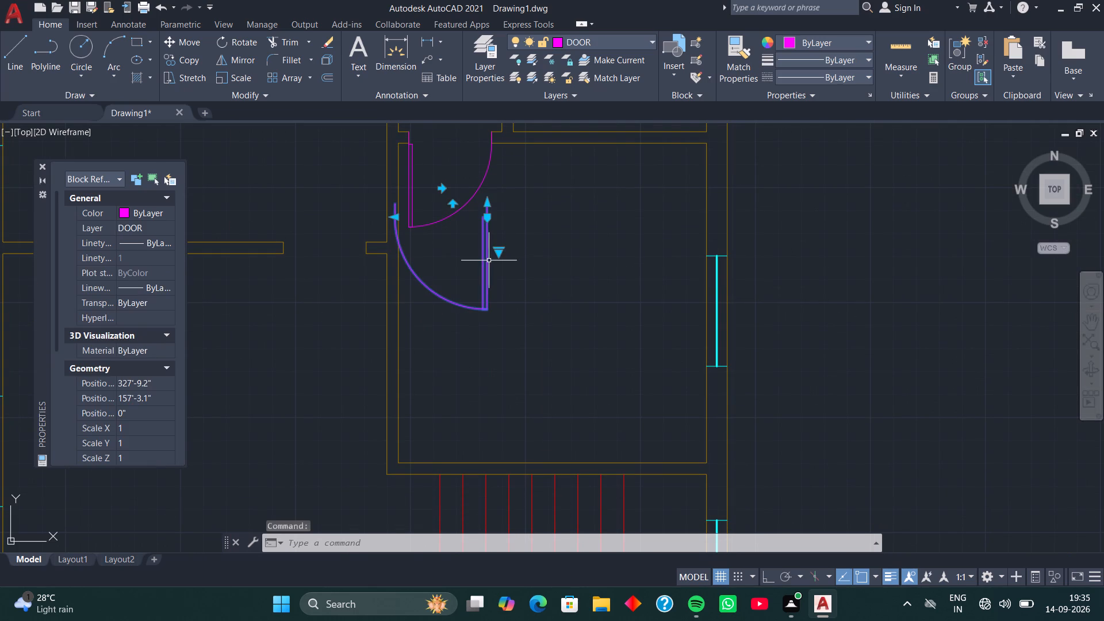
{"action": "key", "text": "m"}
{"action": "key", "text": "space"}
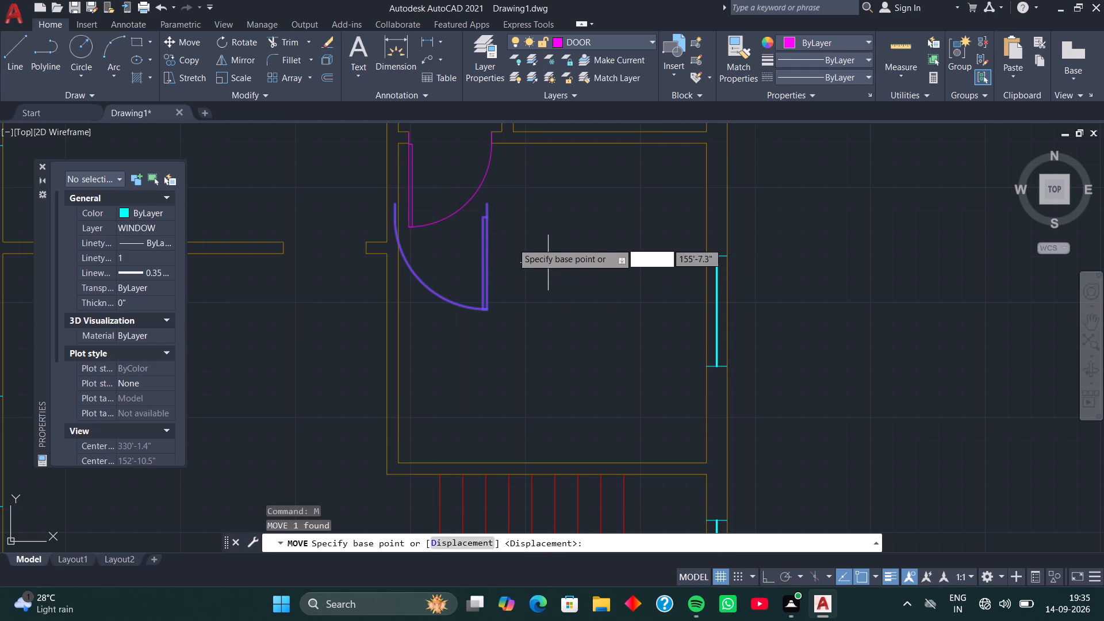
{"action": "left_click", "coordinate": [488, 202]}
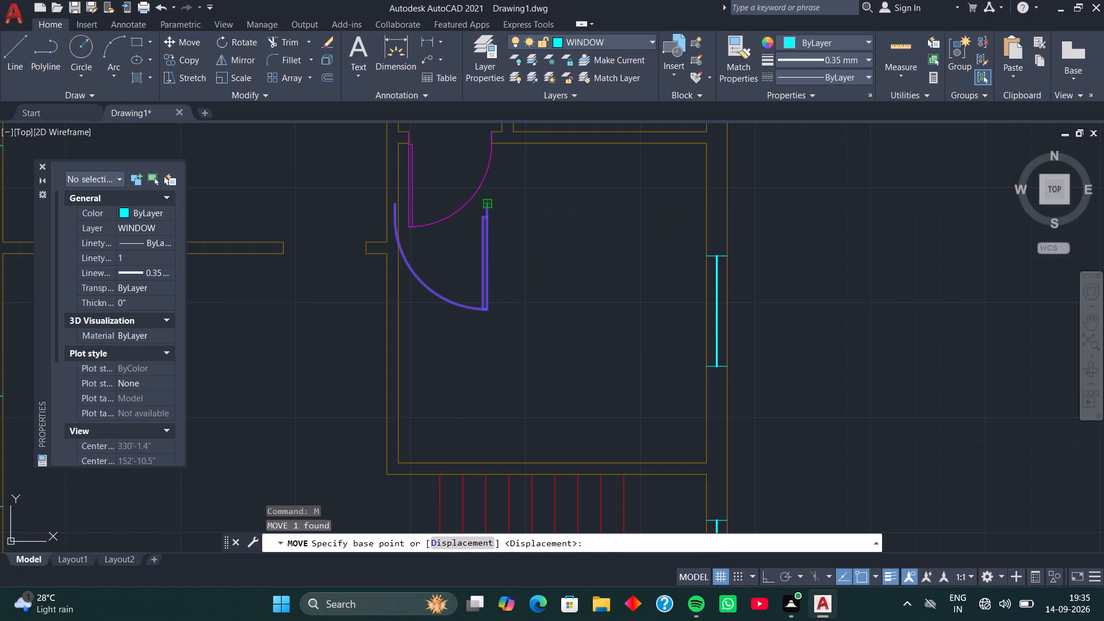
{"action": "left_click", "coordinate": [353, 280]}
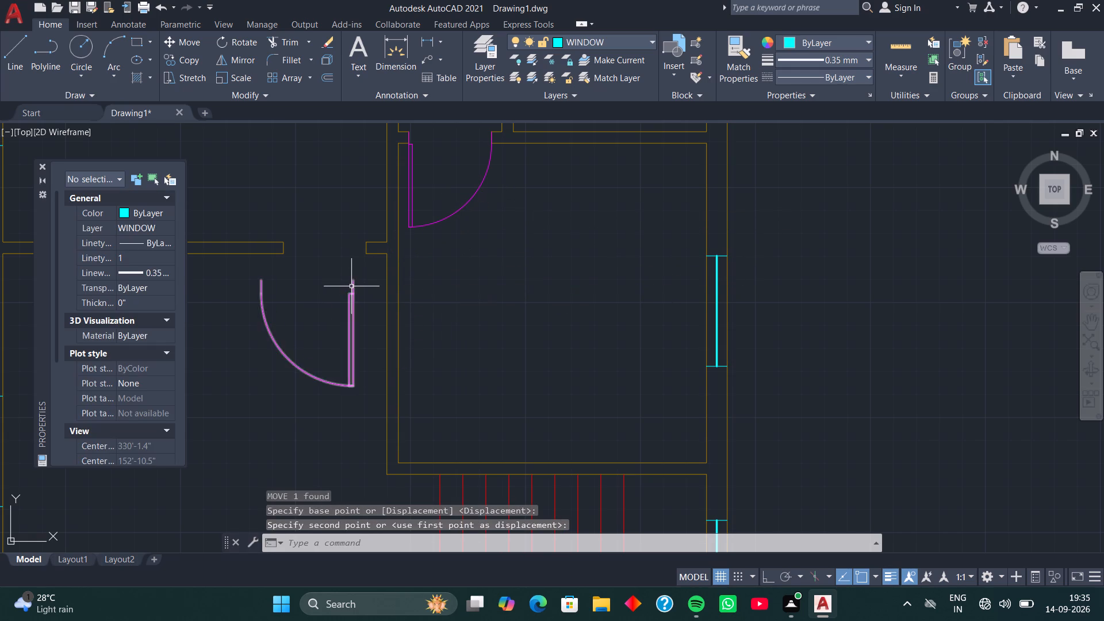
Mirror the door below the horizontal wall's doorway across a horizontal line just above it, Ortho on, keeping the source door.
{"action": "left_click", "coordinate": [351, 286]}
{"action": "key", "text": "m"}
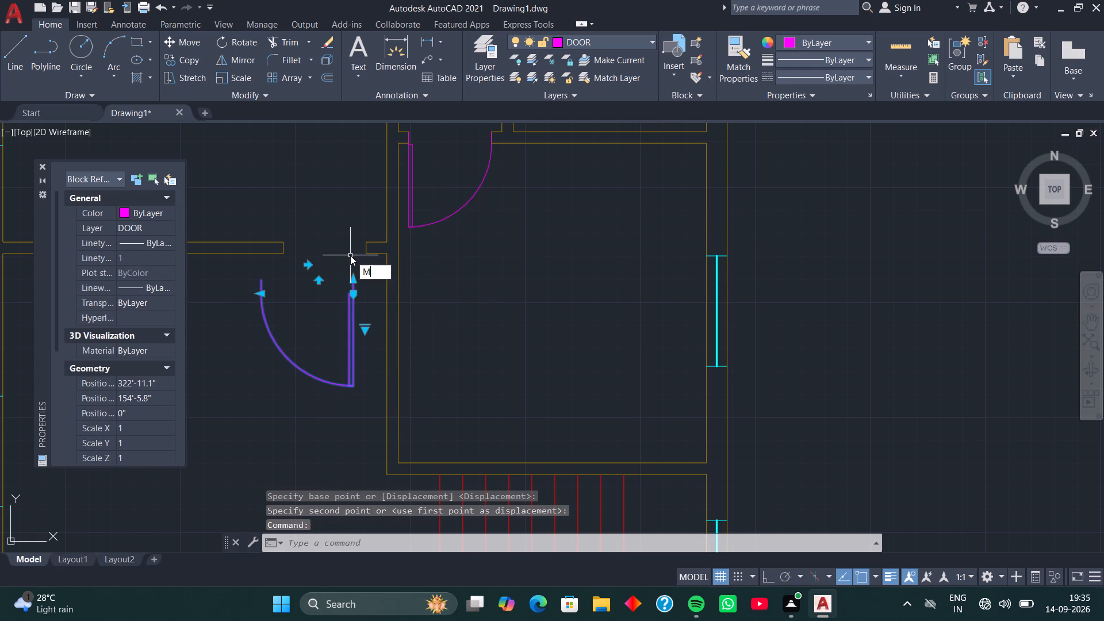
{"action": "key", "text": "i"}
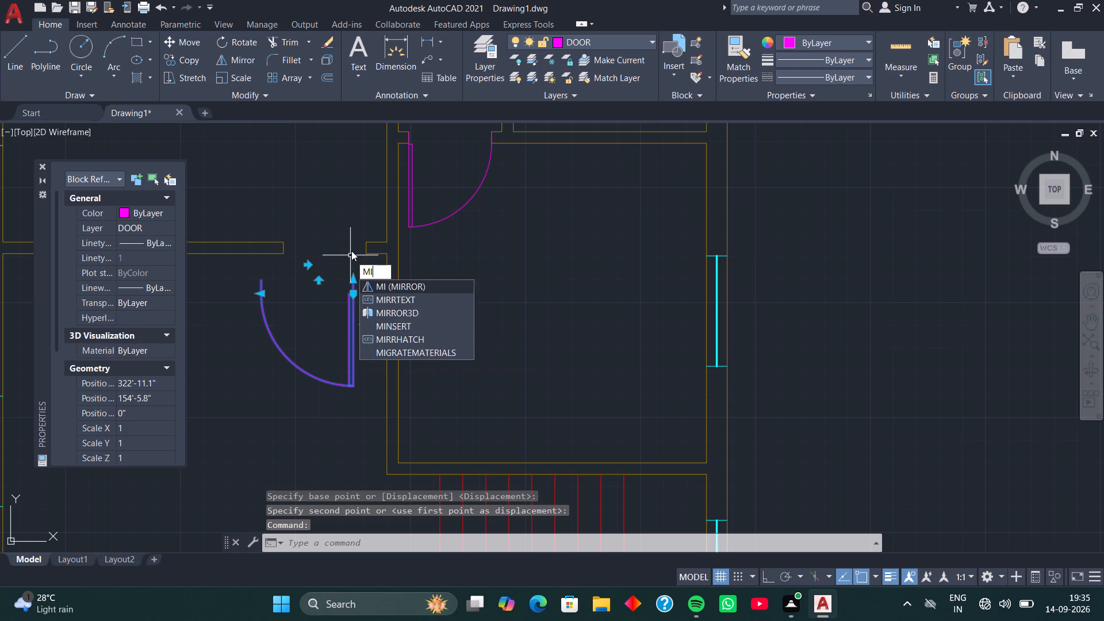
{"action": "key", "text": "space"}
{"action": "left_click", "coordinate": [359, 229]}
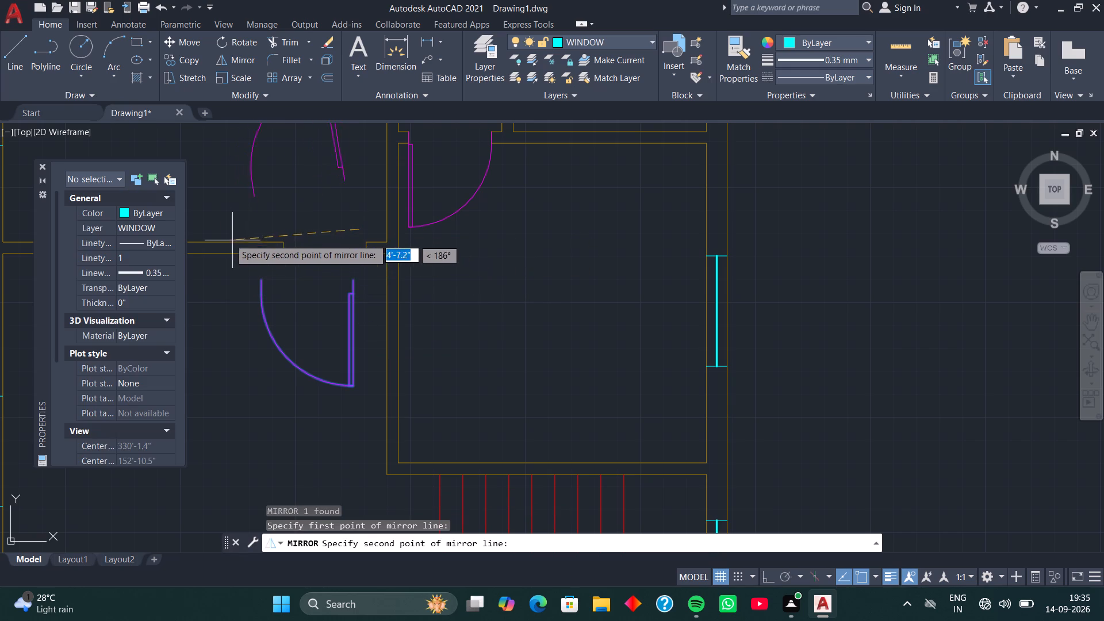
{"action": "key", "text": "F8"}
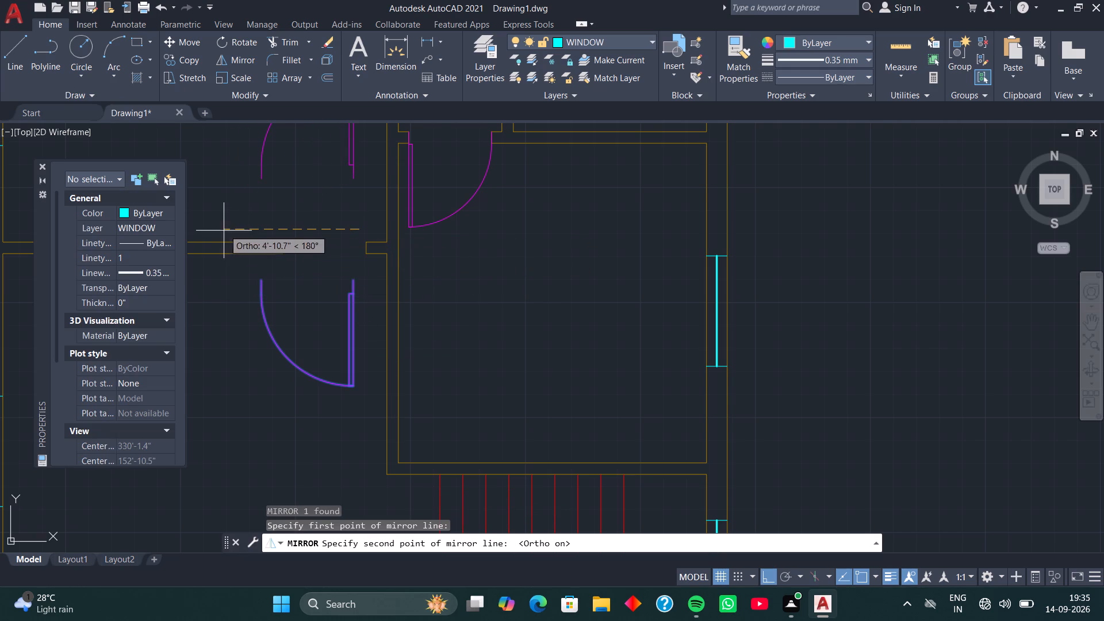
{"action": "scroll", "coordinate": [220, 224], "scroll_direction": "down", "scroll_amount": 1}
{"action": "middle_click_drag", "start_coordinate": [220, 224], "coordinate": [447, 143]}
{"action": "middle_click_drag", "start_coordinate": [417, 148], "coordinate": [415, 263]}
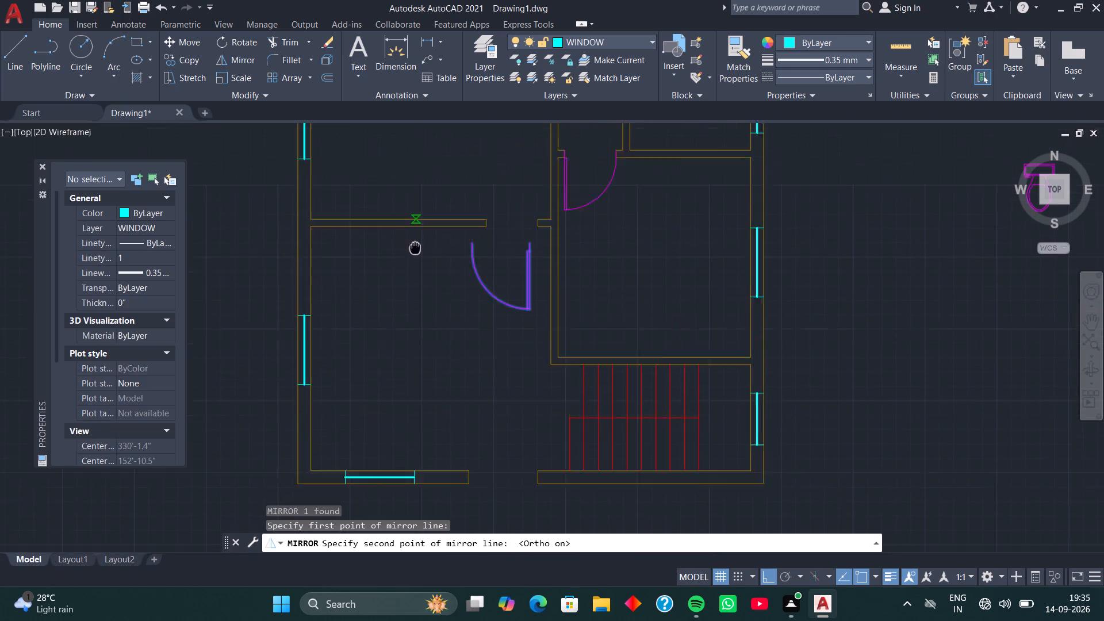
{"action": "middle_click_drag", "start_coordinate": [415, 263], "coordinate": [415, 281]}
{"action": "left_click", "coordinate": [392, 273]}
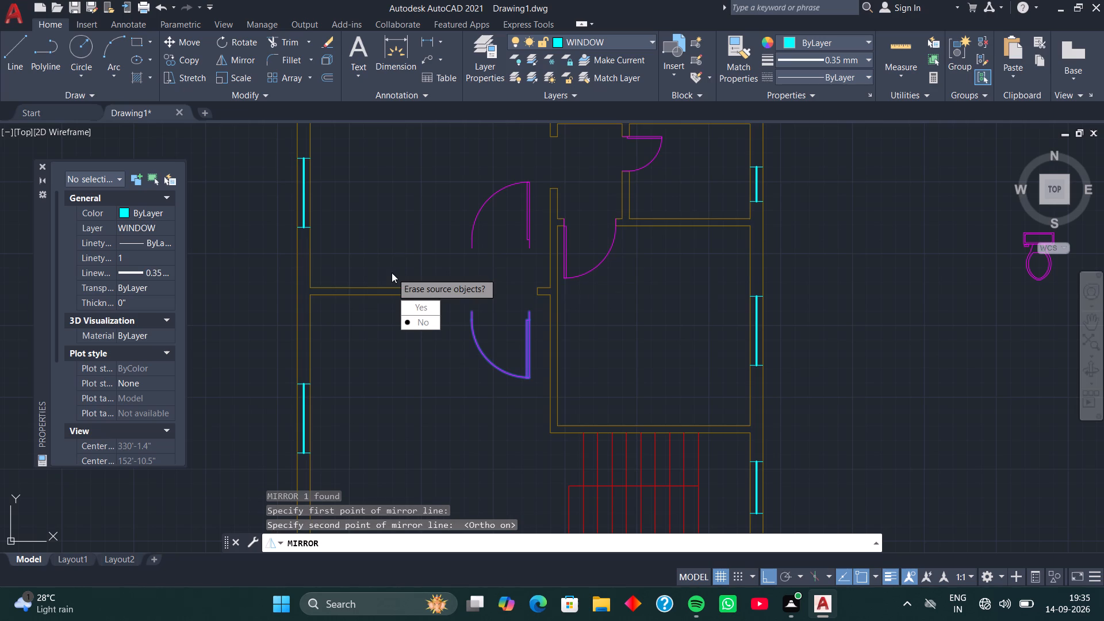
{"action": "key", "text": "space"}
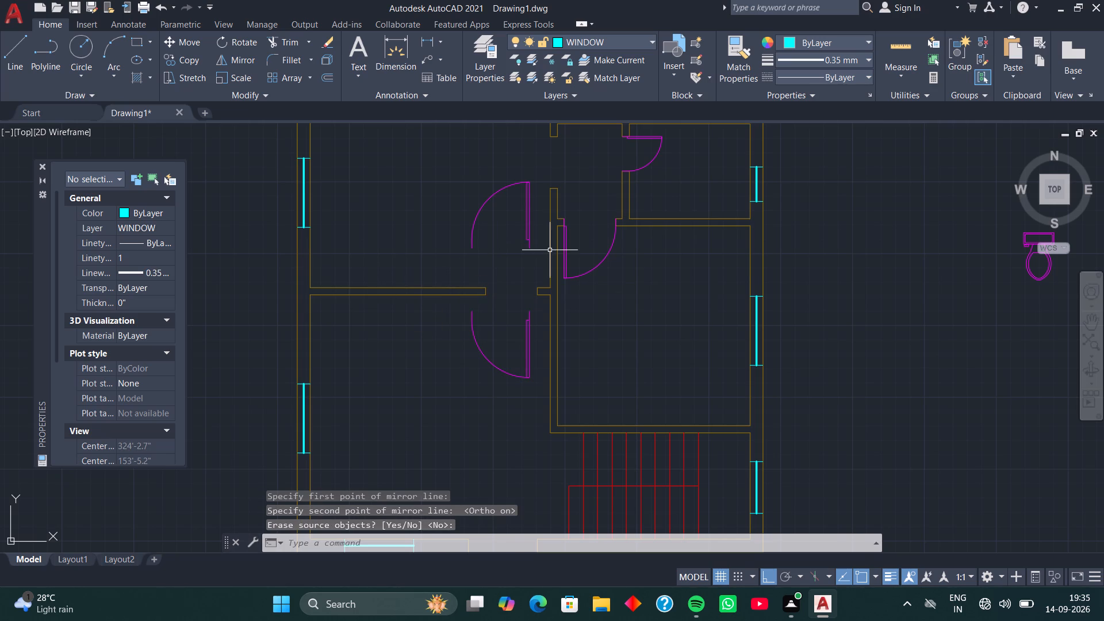
Move the mirrored door by its lower-right frame end onto the lower corner of the doorway's right jamb.
{"action": "left_click", "coordinate": [532, 235]}
{"action": "left_click", "coordinate": [520, 240]}
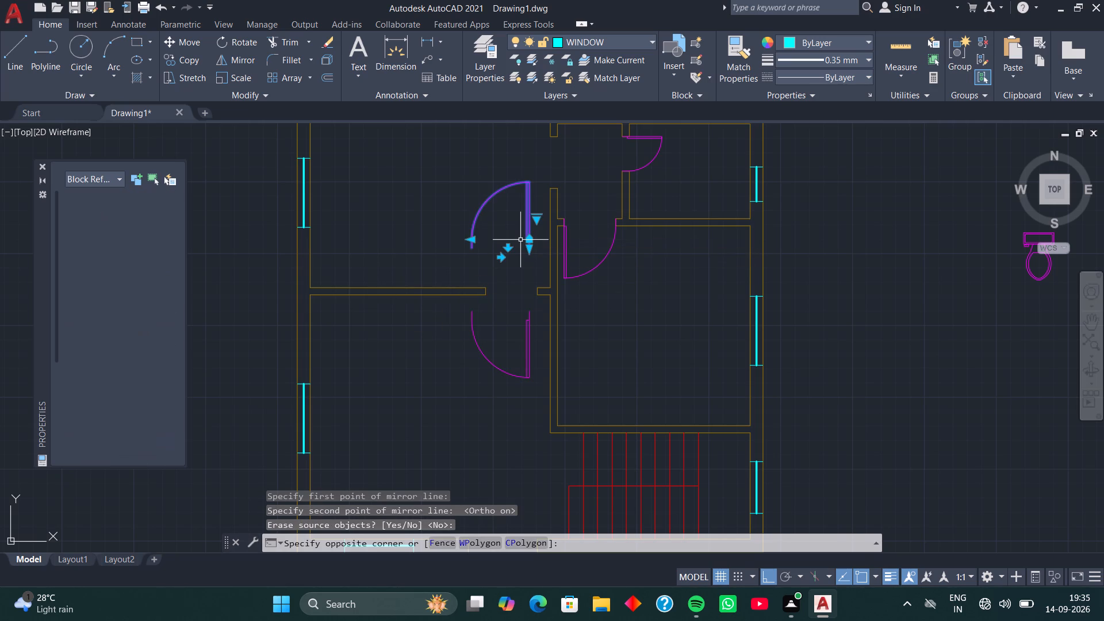
{"action": "type", "text": "M"}
{"action": "key", "text": "space"}
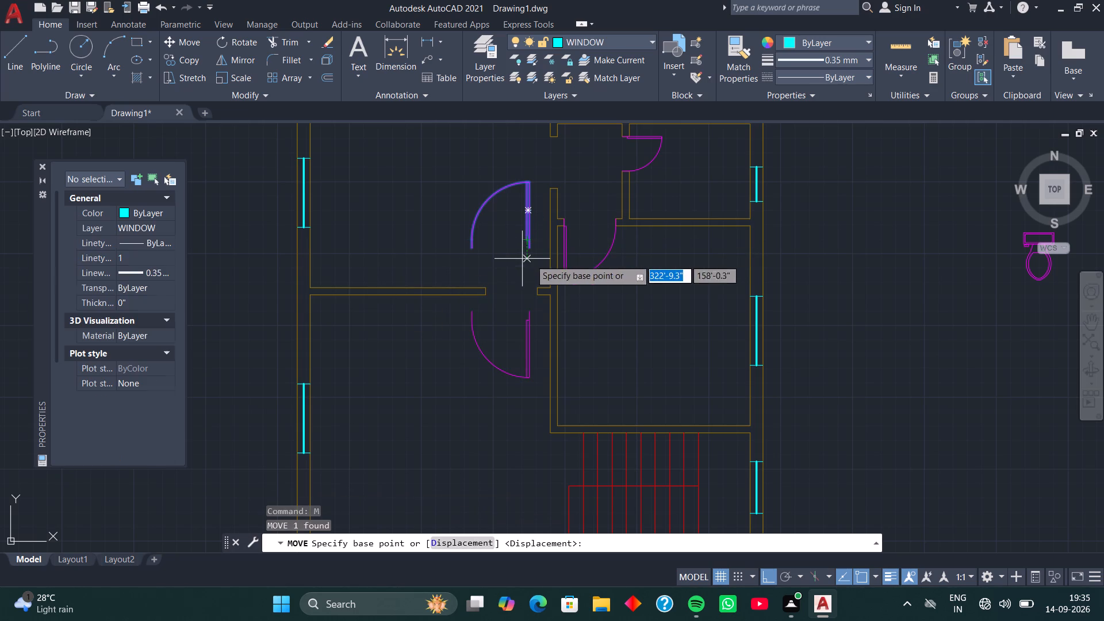
{"action": "scroll", "coordinate": [530, 259], "scroll_direction": "up", "scroll_amount": 3}
{"action": "left_click", "coordinate": [527, 243]}
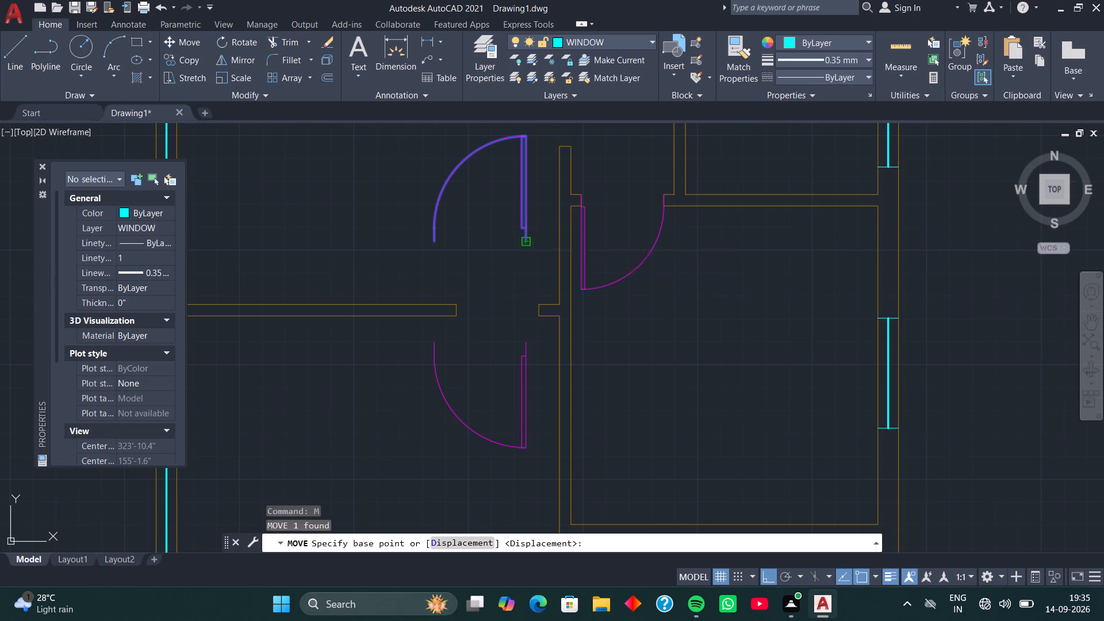
{"action": "left_click", "coordinate": [537, 316]}
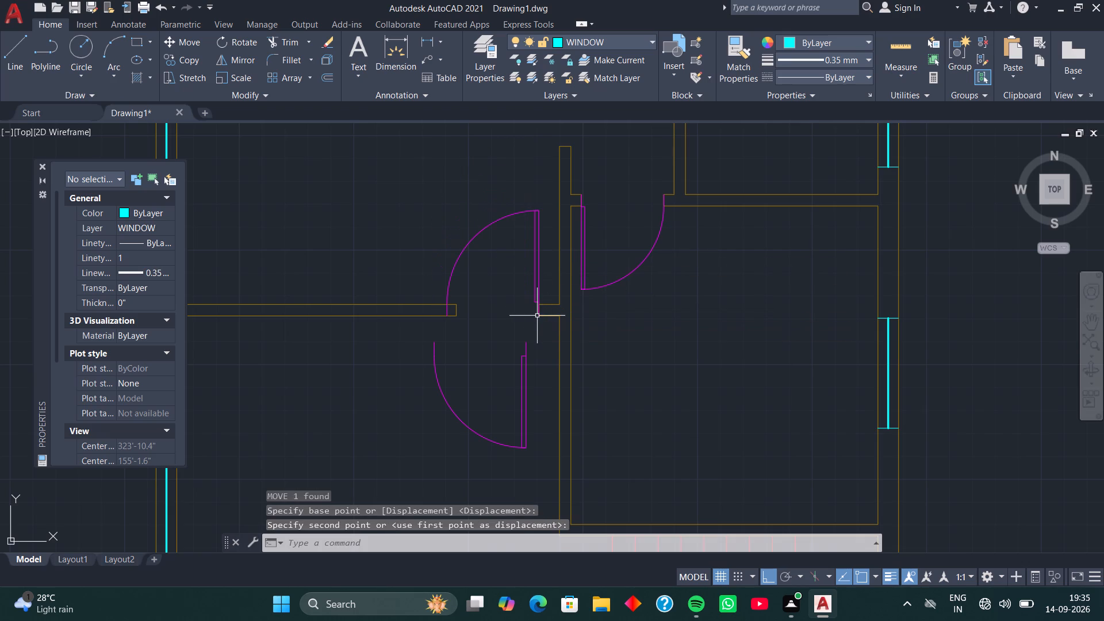
Scale the placed door by reference from its lower-right corner so its frame width reaches the doorway's left jamb.
{"action": "left_click", "coordinate": [454, 270]}
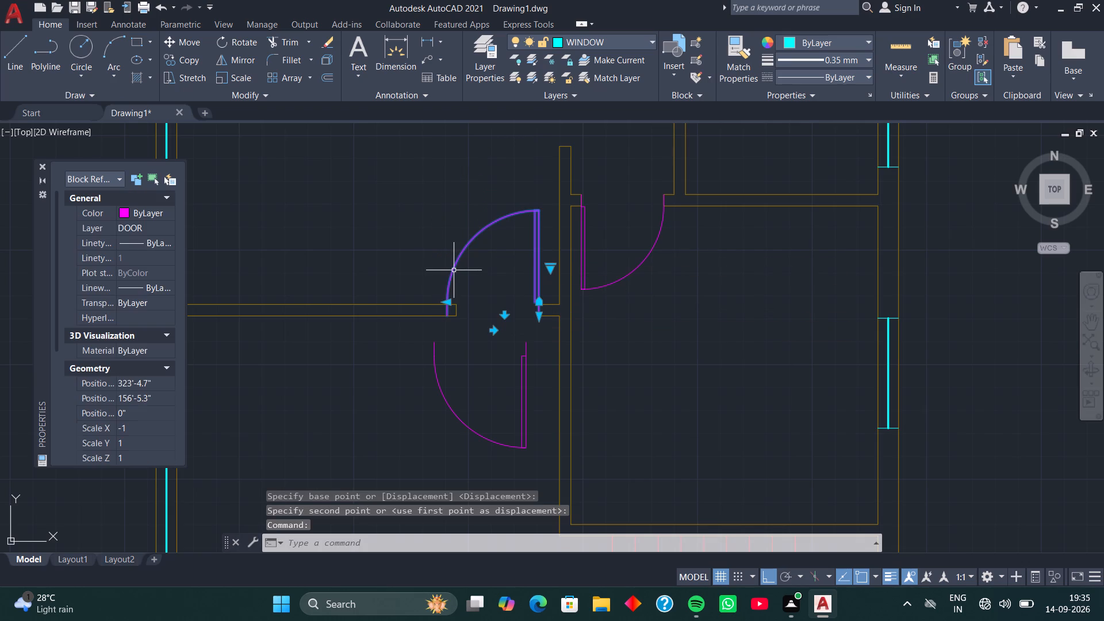
{"action": "type", "text": "SC"}
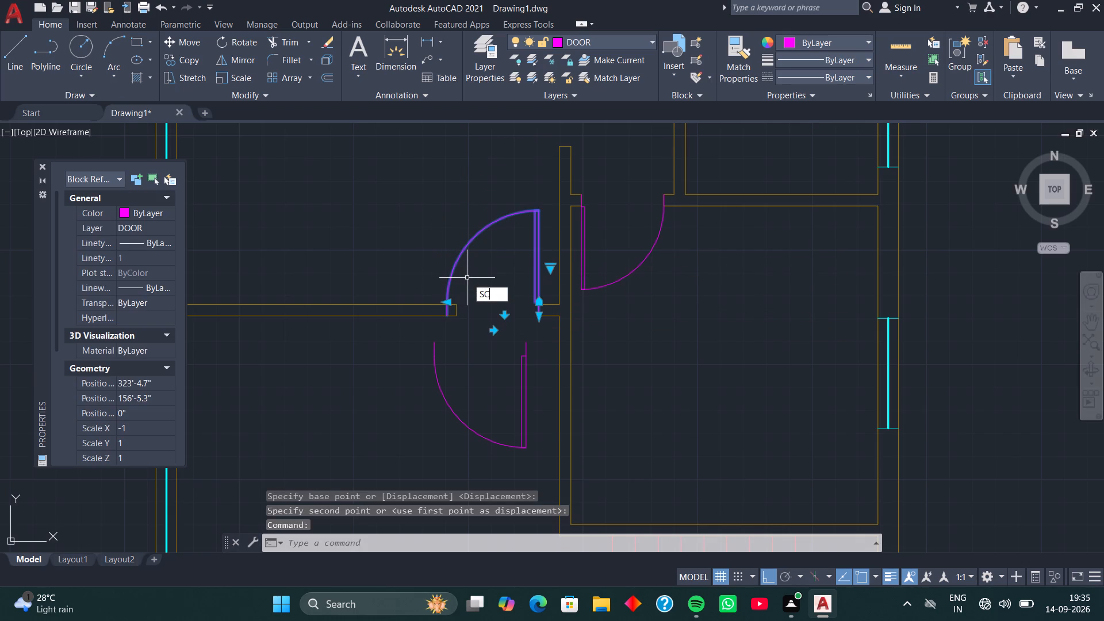
{"action": "key", "text": "space"}
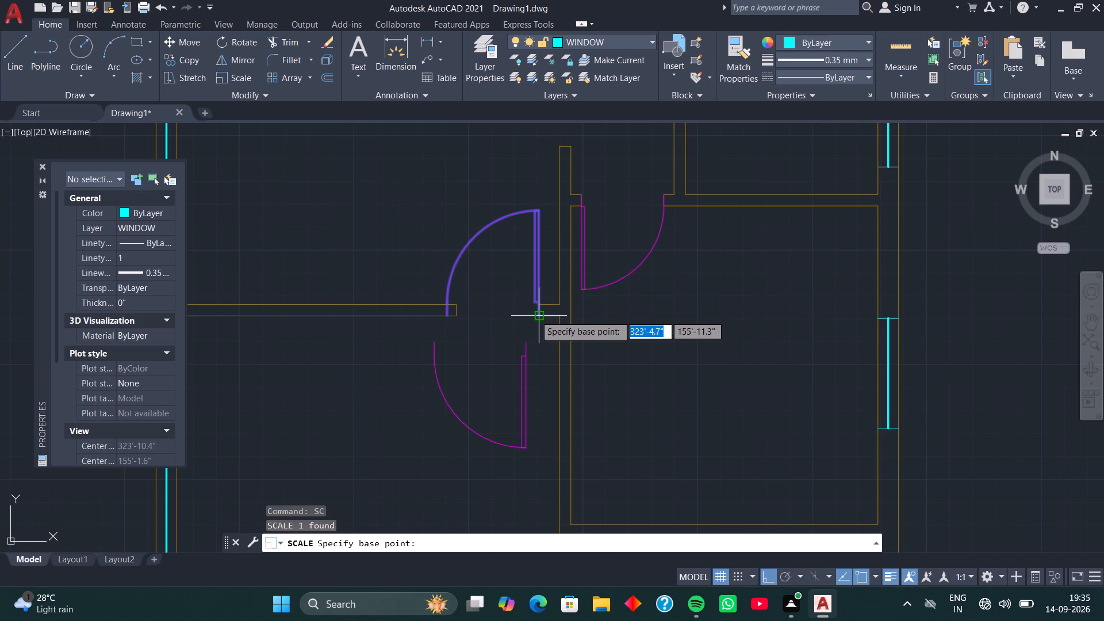
{"action": "left_click", "coordinate": [536, 315]}
{"action": "key", "text": "r"}
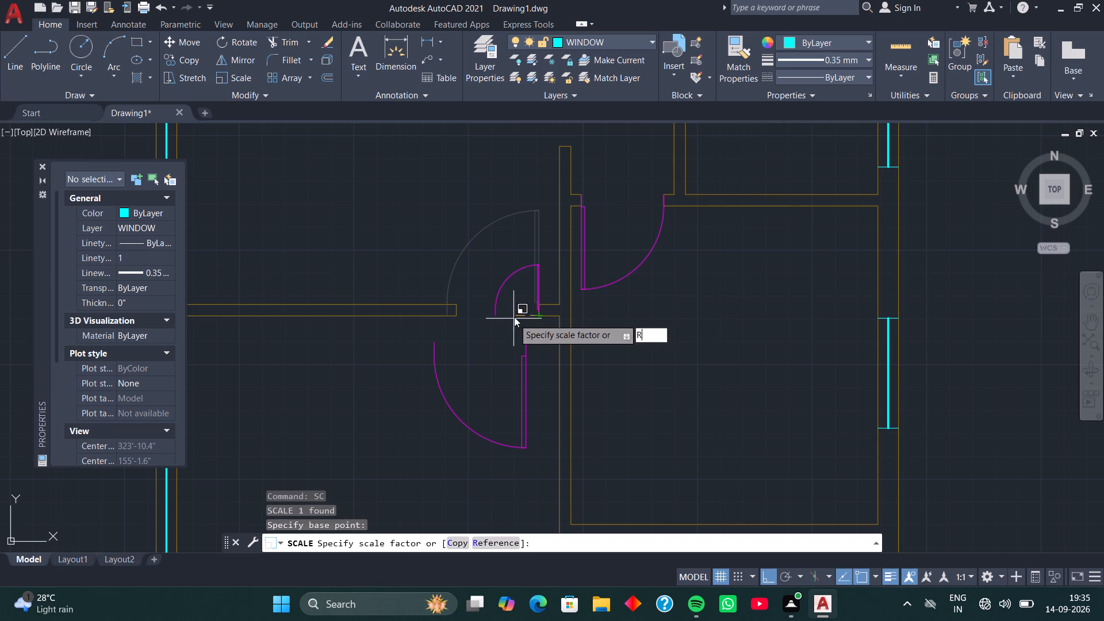
{"action": "key", "text": "space"}
{"action": "left_click", "coordinate": [538, 315]}
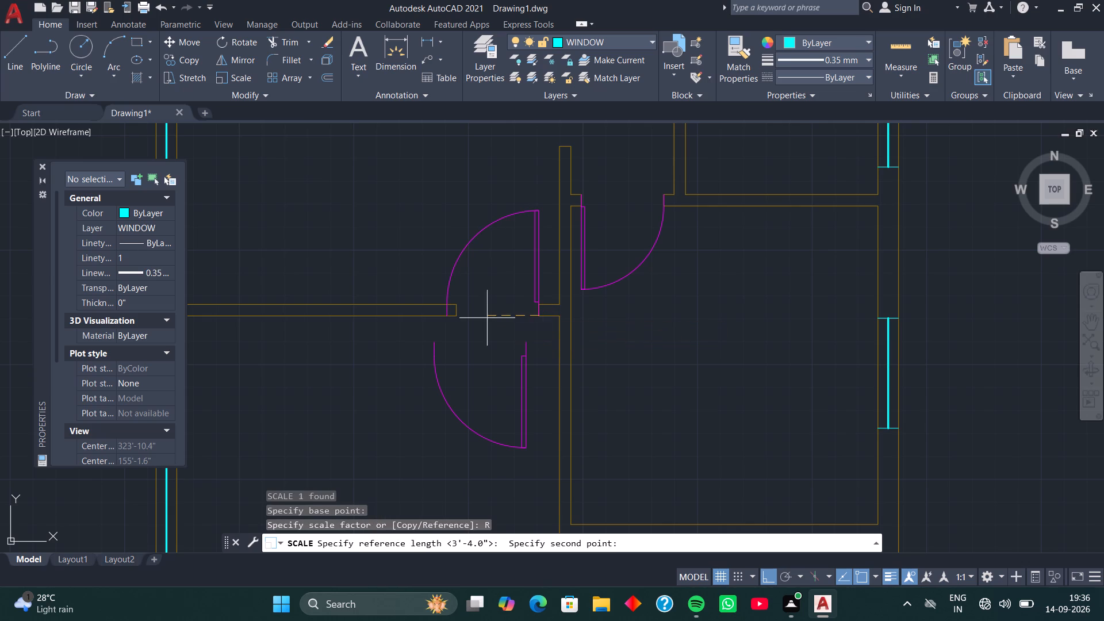
{"action": "left_click", "coordinate": [447, 316]}
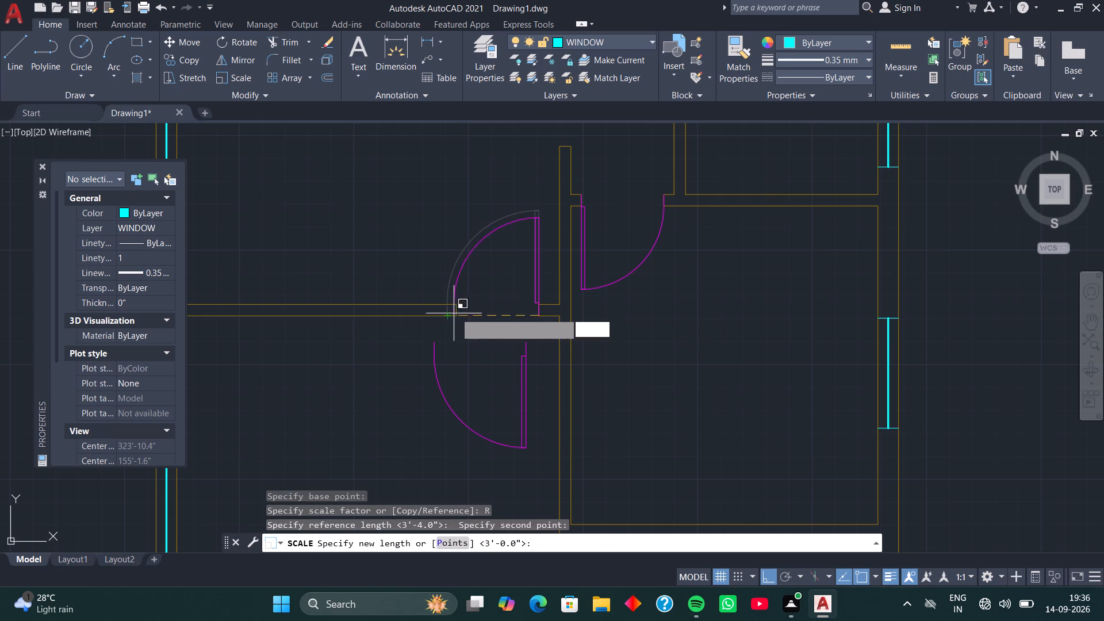
{"action": "scroll", "coordinate": [458, 319], "scroll_direction": "up", "scroll_amount": 4}
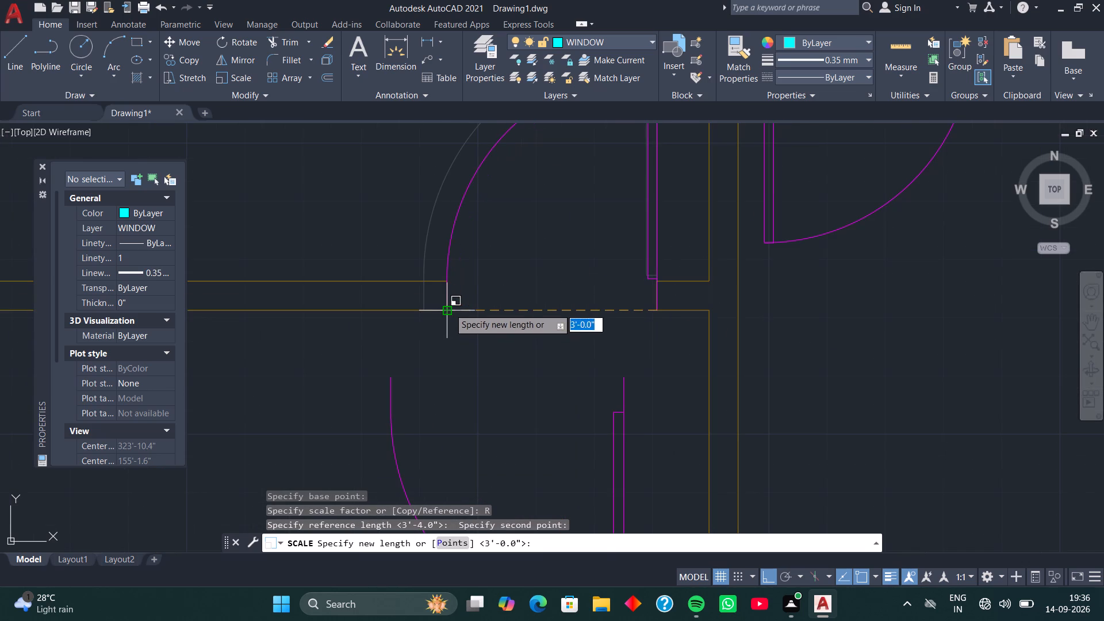
{"action": "left_click", "coordinate": [450, 308]}
Move the remaining source door straight down about 18'-8", to just below the entrance opening in the plan's bottom wall.
{"action": "scroll", "coordinate": [503, 310], "scroll_direction": "down", "scroll_amount": 4}
{"action": "middle_click_drag", "start_coordinate": [510, 343], "coordinate": [503, 338]}
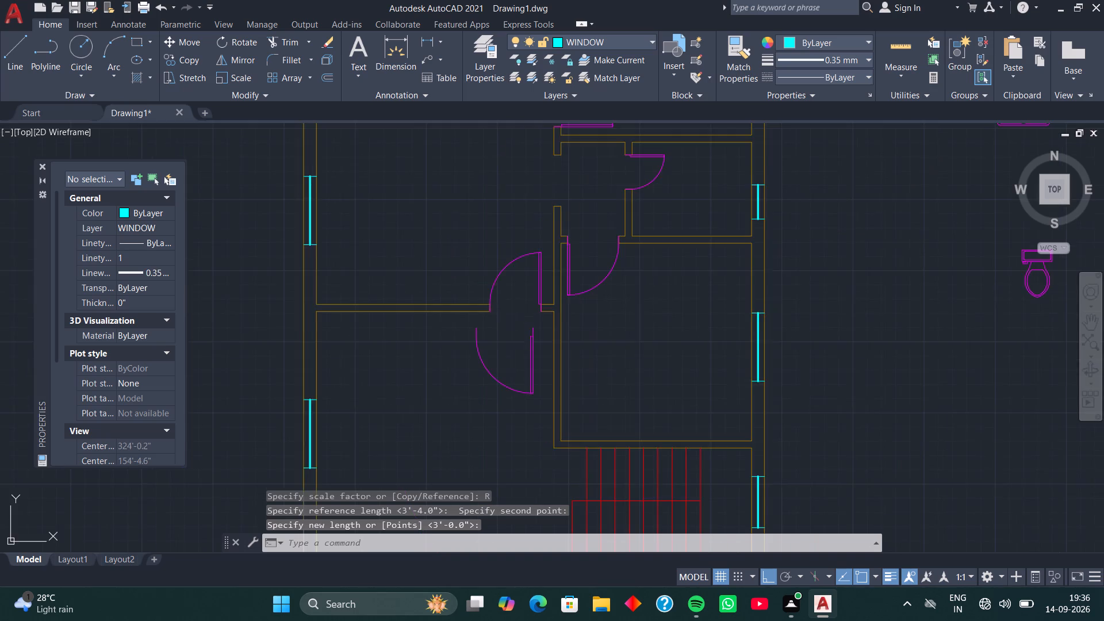
{"action": "middle_click_drag", "start_coordinate": [503, 338], "coordinate": [481, 249]}
{"action": "scroll", "coordinate": [483, 259], "scroll_direction": "down", "scroll_amount": 1}
{"action": "middle_click_drag", "start_coordinate": [483, 259], "coordinate": [508, 359]}
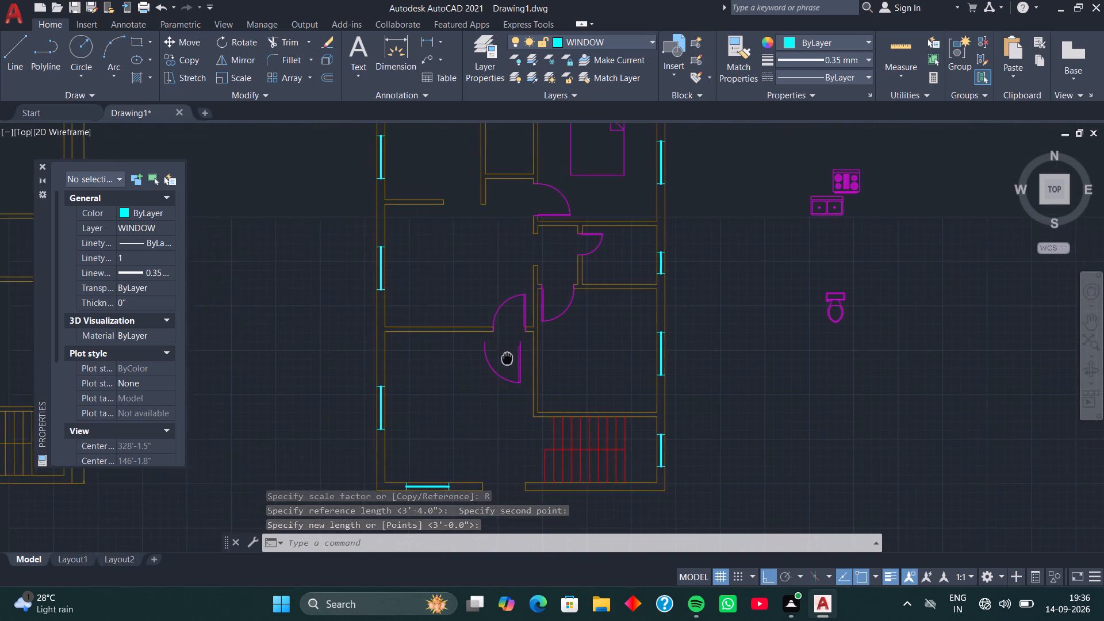
{"action": "middle_click_drag", "start_coordinate": [508, 359], "coordinate": [504, 396]}
{"action": "middle_click_drag", "start_coordinate": [504, 396], "coordinate": [467, 312]}
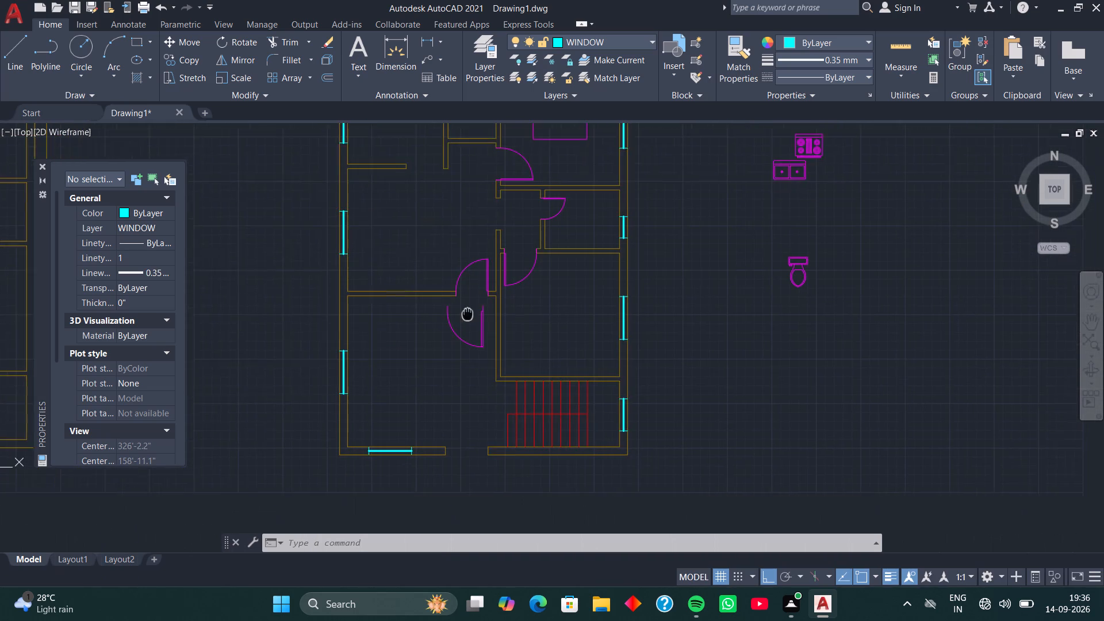
{"action": "middle_click_drag", "start_coordinate": [467, 312], "coordinate": [464, 298]}
{"action": "left_click", "coordinate": [477, 306]}
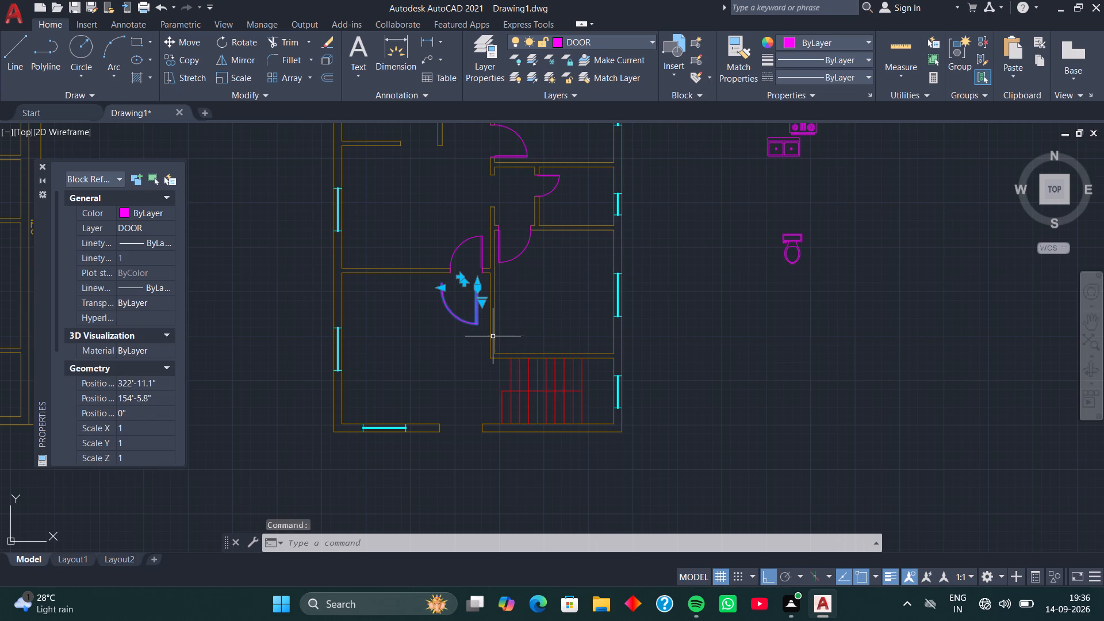
{"action": "key", "text": "m"}
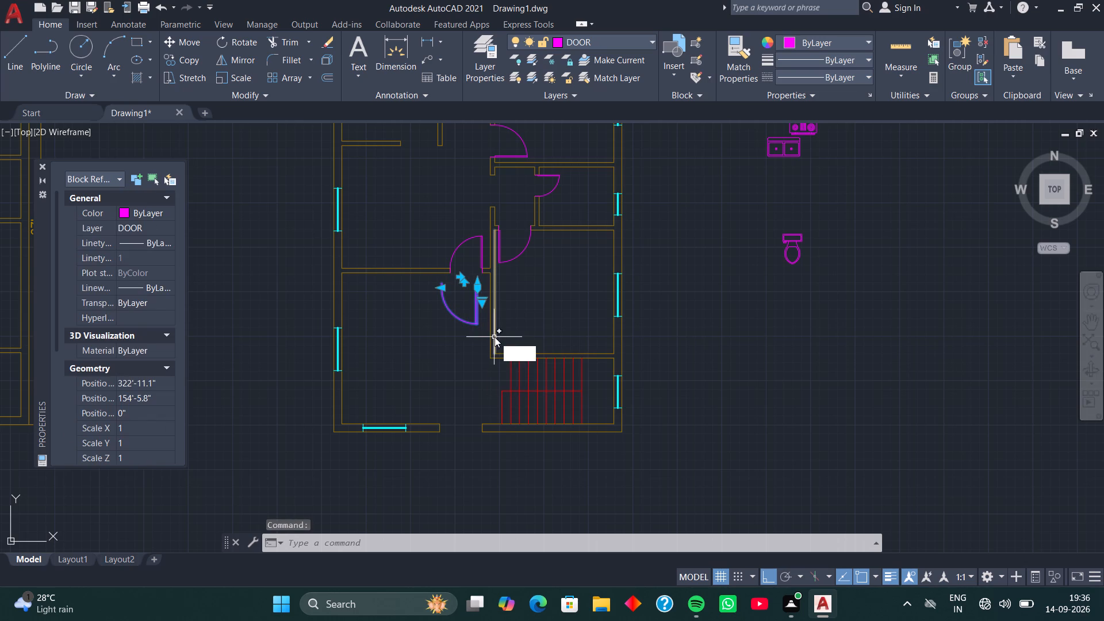
{"action": "key", "text": "space"}
{"action": "left_click", "coordinate": [478, 282]}
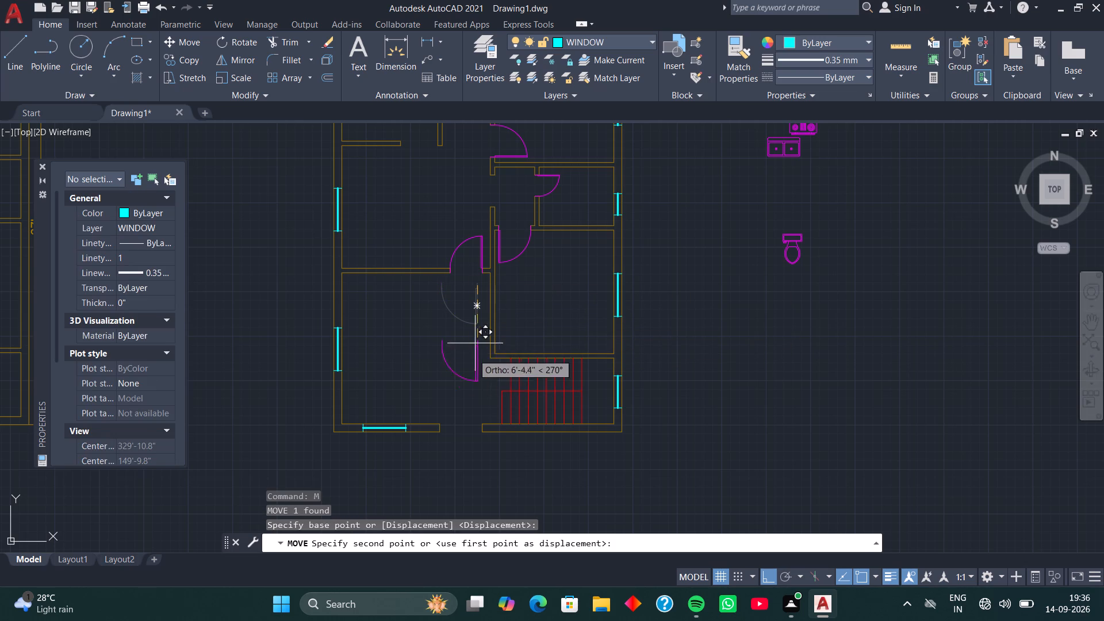
{"action": "middle_click_drag", "start_coordinate": [458, 459], "coordinate": [441, 348]}
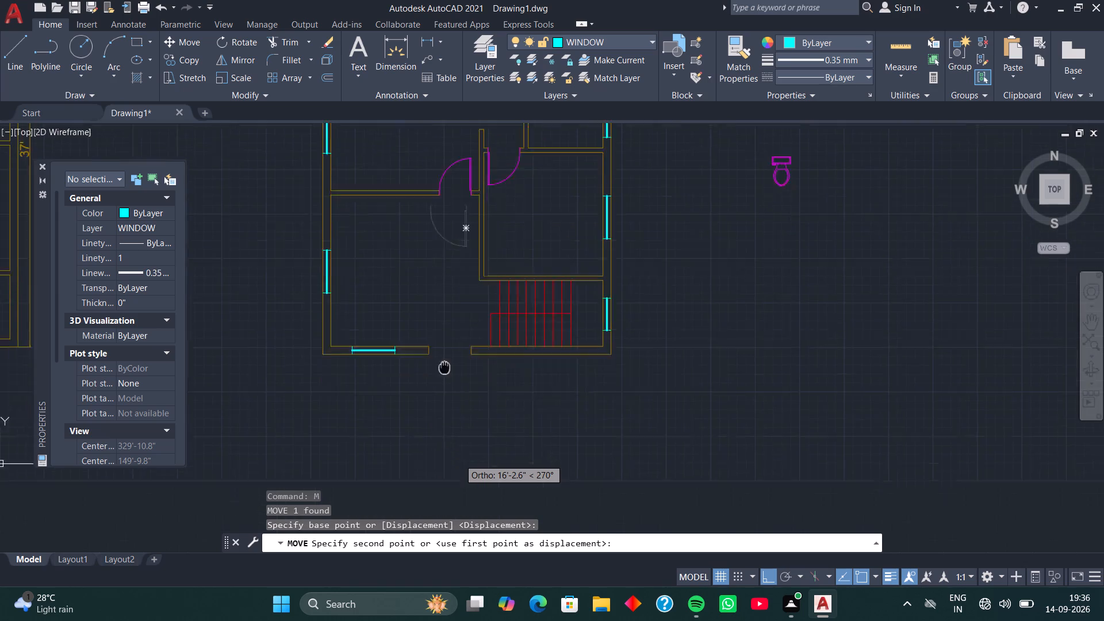
{"action": "middle_click_drag", "start_coordinate": [441, 348], "coordinate": [437, 324]}
{"action": "left_click", "coordinate": [443, 350]}
Move the door horizontally about 11'-8" left, to below the left end of the bottom wall.
{"action": "left_click", "coordinate": [456, 353]}
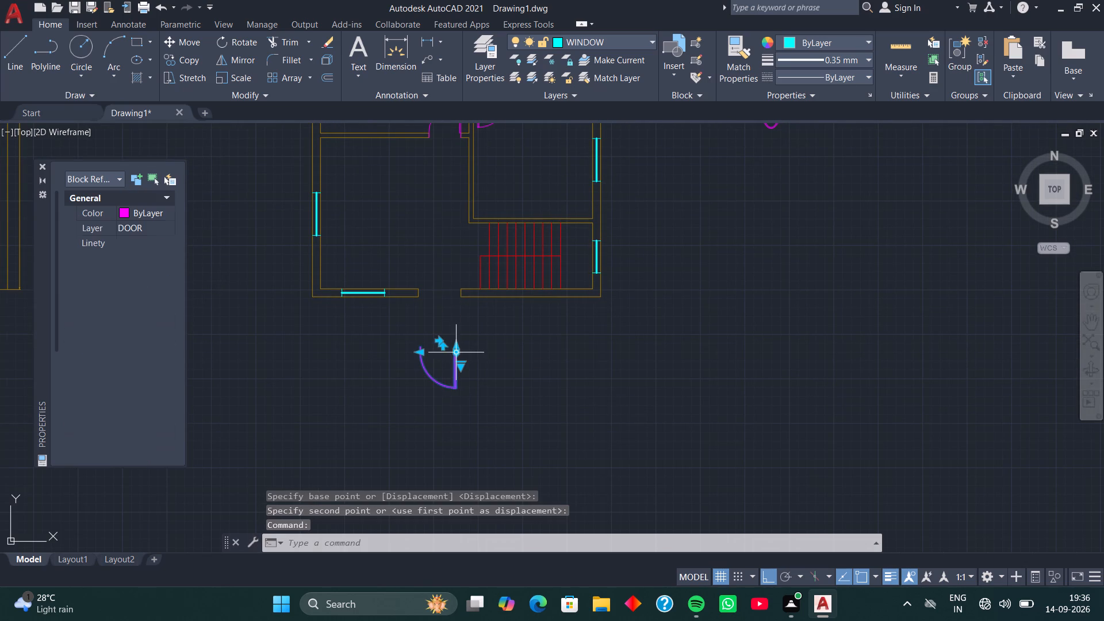
{"action": "key", "text": "m"}
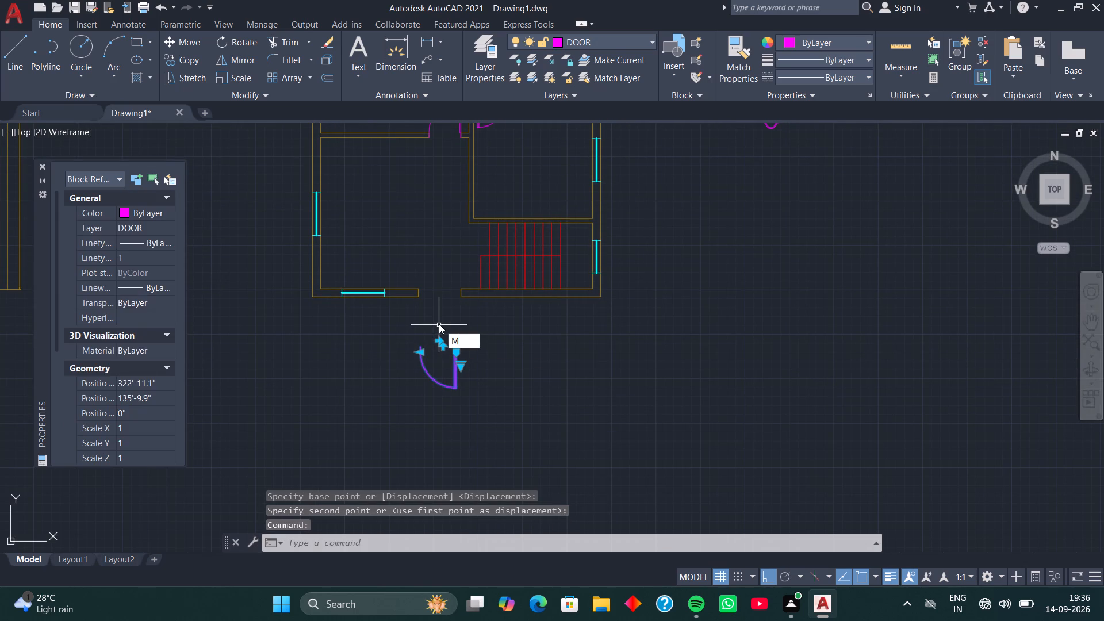
{"action": "key", "text": "space"}
{"action": "left_click", "coordinate": [486, 321]}
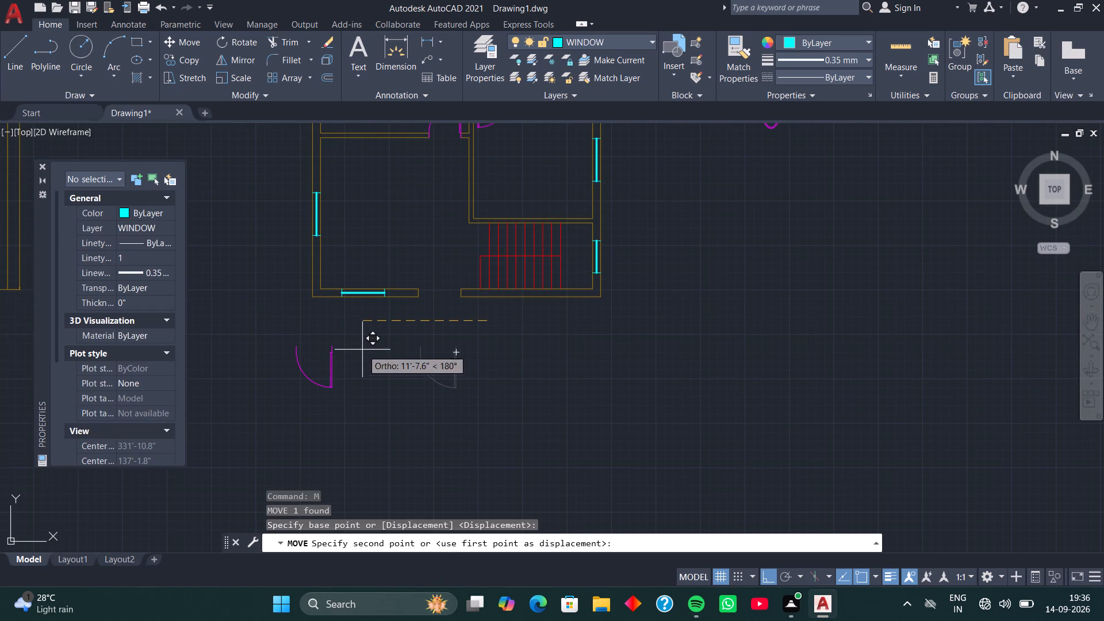
{"action": "left_click", "coordinate": [362, 349]}
Mirror the door across a horizontal line just above it, erasing the source door.
{"action": "left_click", "coordinate": [329, 350]}
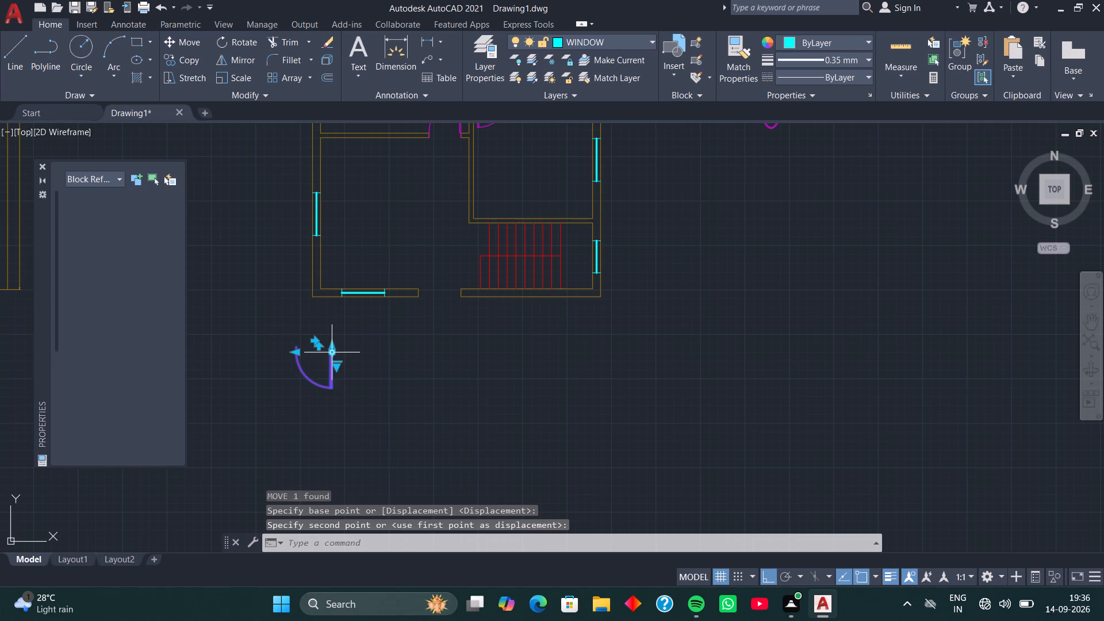
{"action": "key", "text": "m"}
{"action": "key", "text": "i"}
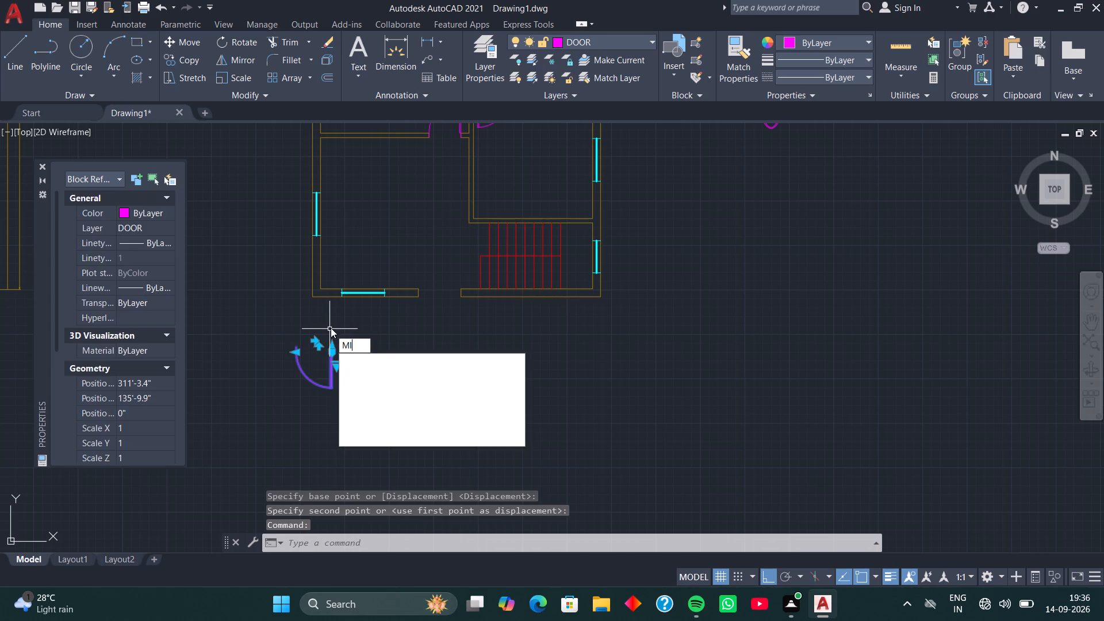
{"action": "key", "text": "space"}
{"action": "left_click_drag", "start_coordinate": [269, 333], "coordinate": [421, 335]}
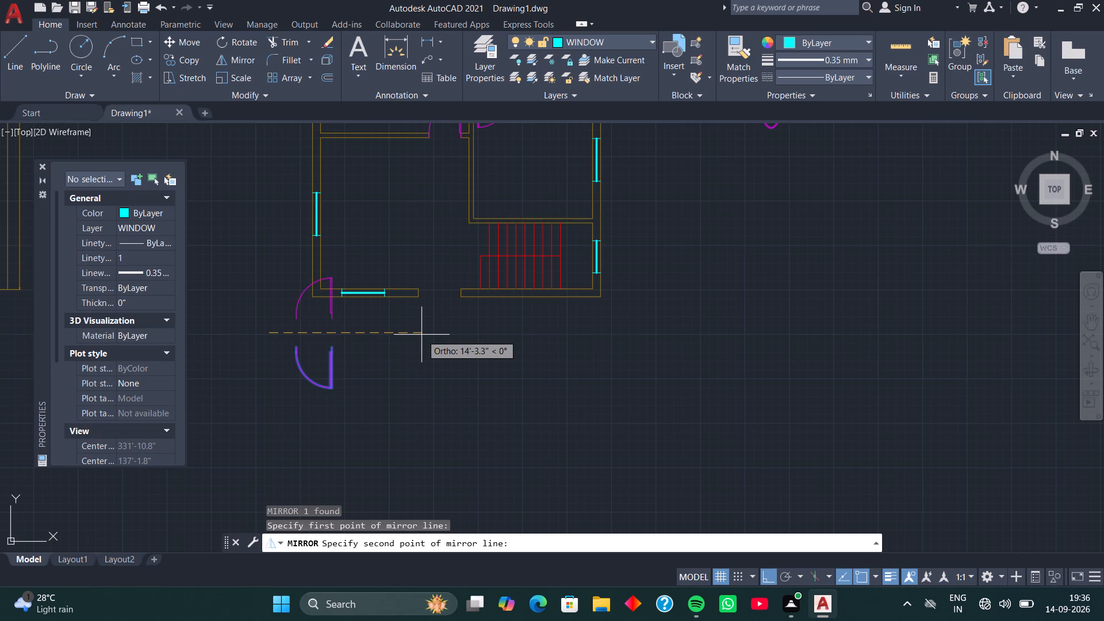
{"action": "left_click", "coordinate": [421, 335]}
{"action": "left_click_drag", "start_coordinate": [457, 368], "coordinate": [421, 335]}
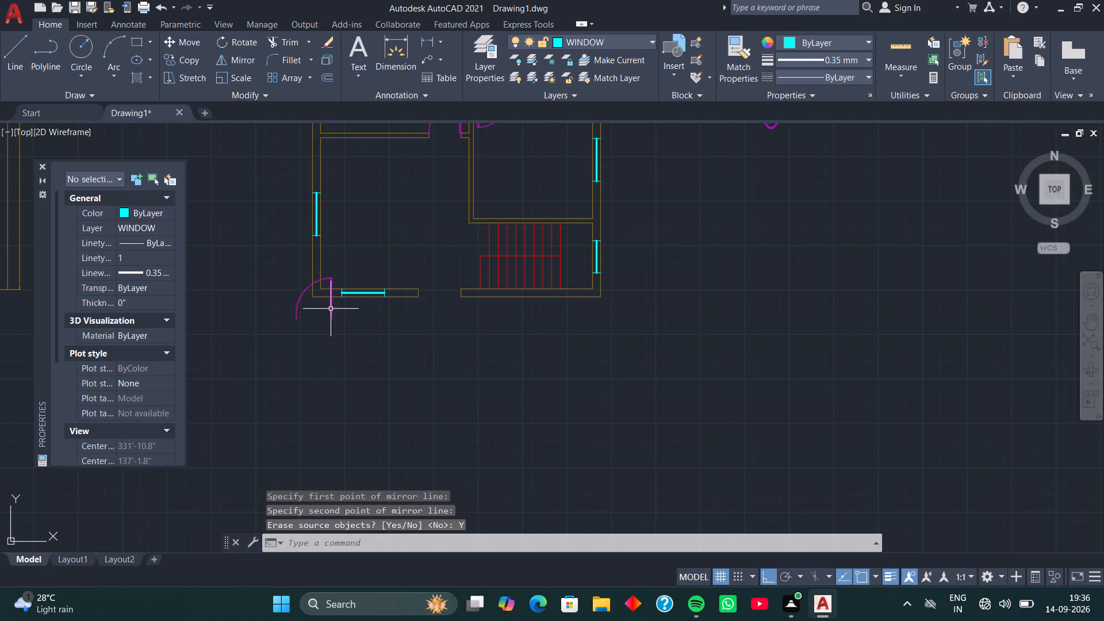
Mirror the door below the bottom wall's left end across a vertical line to its left, erasing the source door.
{"action": "left_click", "coordinate": [332, 309]}
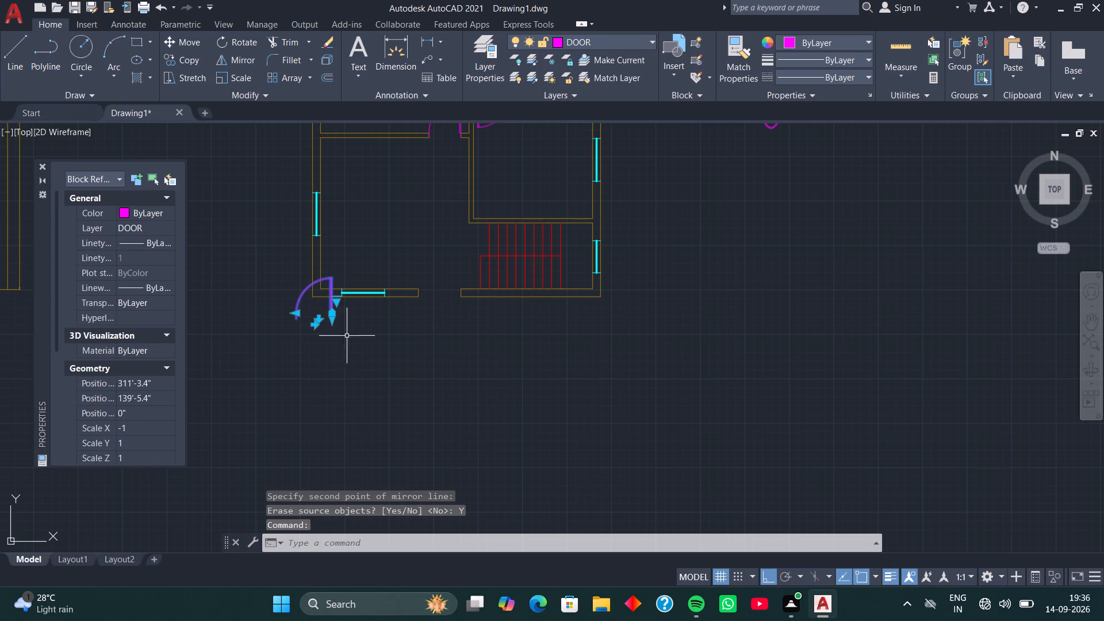
{"action": "middle_click_drag", "start_coordinate": [347, 336], "coordinate": [490, 295]}
{"action": "key", "text": "m"}
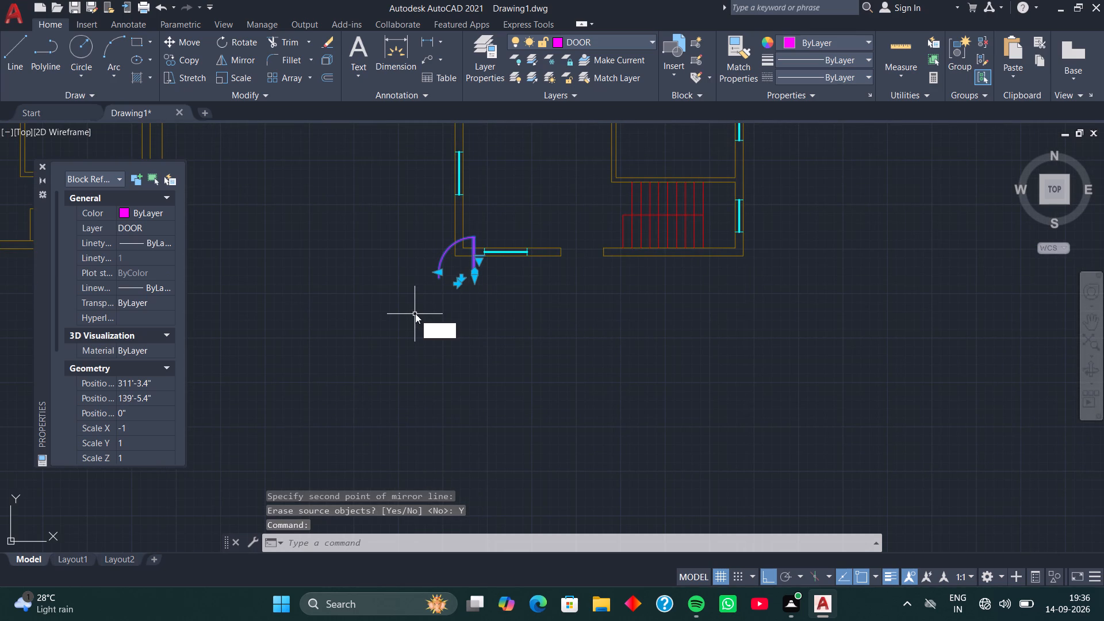
{"action": "key", "text": "i"}
{"action": "key", "text": "space"}
{"action": "left_click", "coordinate": [418, 291]}
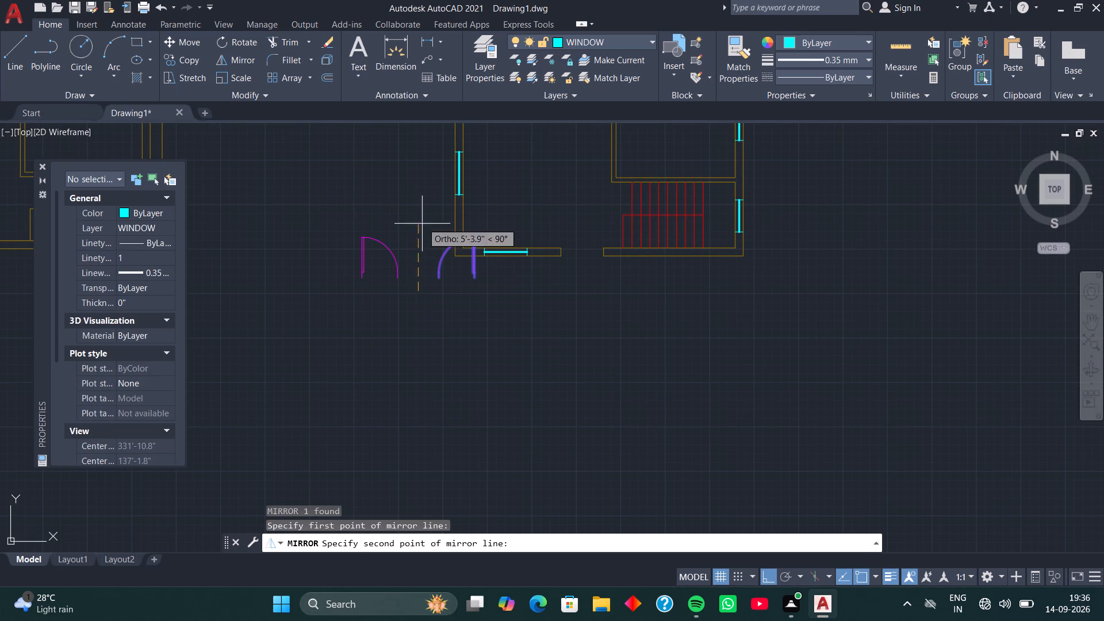
{"action": "left_click", "coordinate": [411, 192]}
{"action": "left_click_drag", "start_coordinate": [442, 229], "coordinate": [411, 192]}
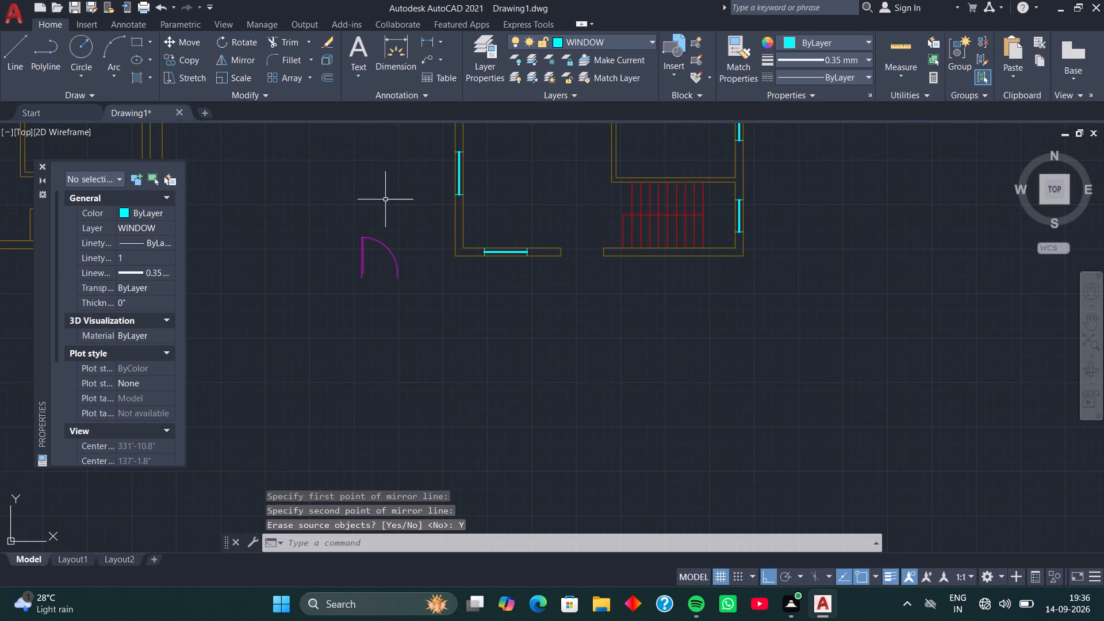
Move the mirrored door by its lower-left corner to the lower corner of the entrance opening's left jamb, with Ortho off.
{"action": "left_click", "coordinate": [362, 237]}
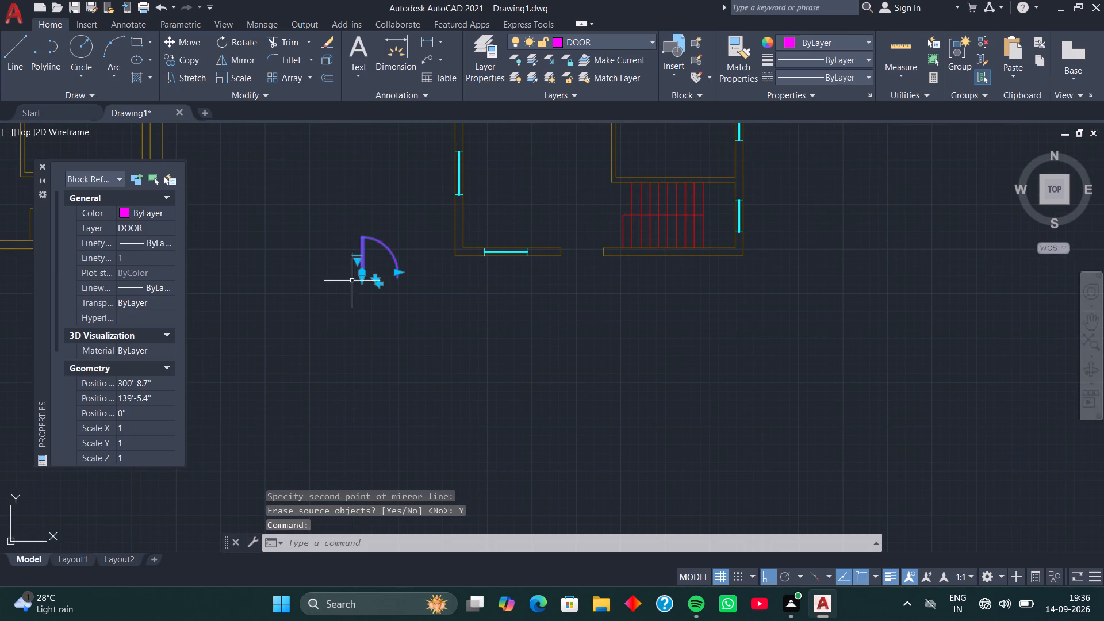
{"action": "scroll", "coordinate": [356, 285], "scroll_direction": "up", "scroll_amount": 3}
{"action": "key", "text": "m"}
{"action": "key", "text": "space"}
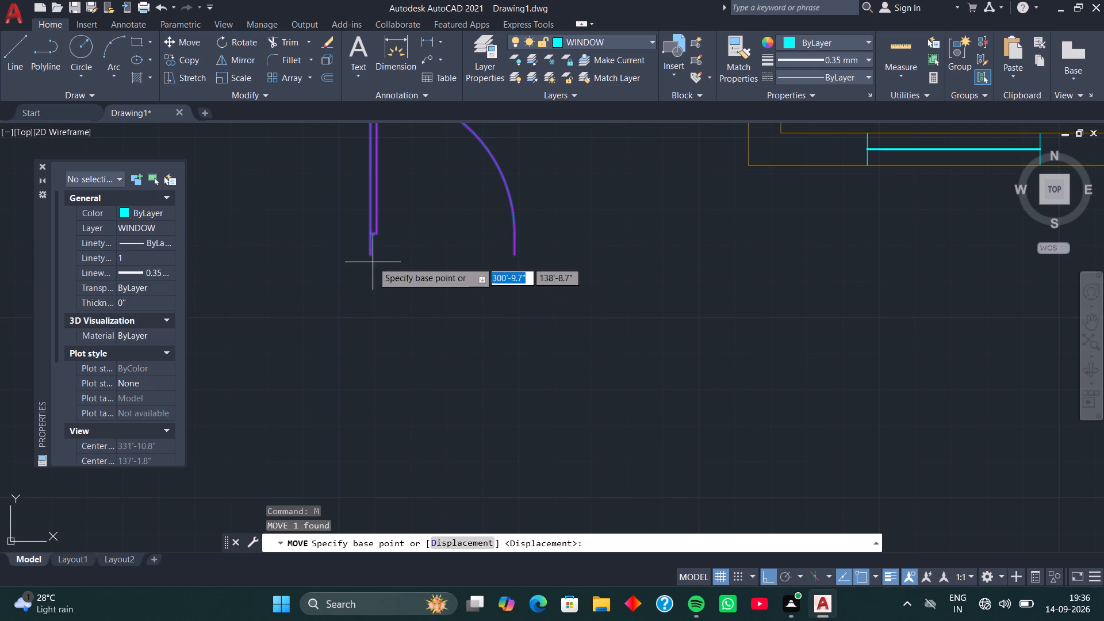
{"action": "left_click", "coordinate": [371, 259]}
{"action": "scroll", "coordinate": [482, 261], "scroll_direction": "down", "scroll_amount": 3}
{"action": "middle_click_drag", "start_coordinate": [495, 261], "coordinate": [470, 339]}
{"action": "scroll", "coordinate": [470, 339], "scroll_direction": "up", "scroll_amount": 1}
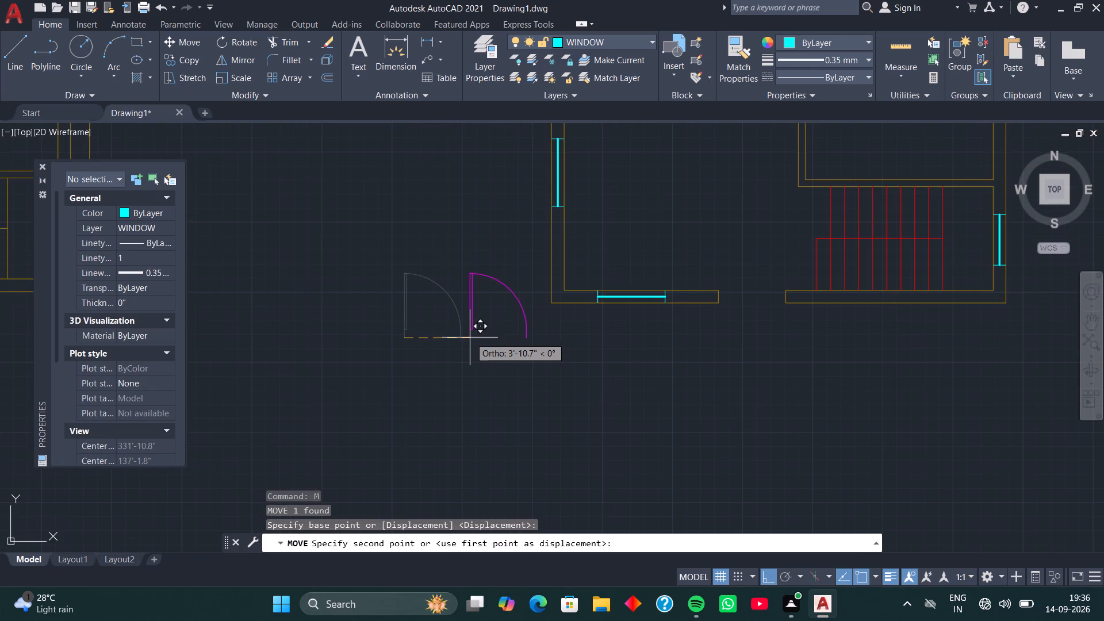
{"action": "key", "text": "F8"}
{"action": "middle_click_drag", "start_coordinate": [601, 323], "coordinate": [413, 305]}
{"action": "scroll", "coordinate": [501, 300], "scroll_direction": "up", "scroll_amount": 4}
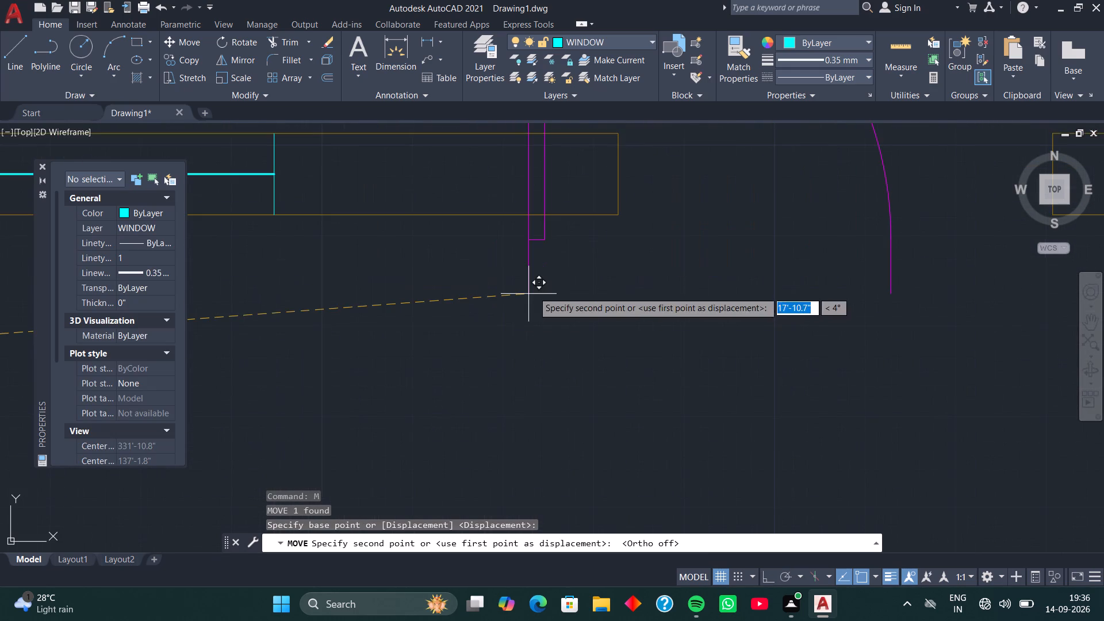
{"action": "middle_click_drag", "start_coordinate": [577, 233], "coordinate": [449, 337]}
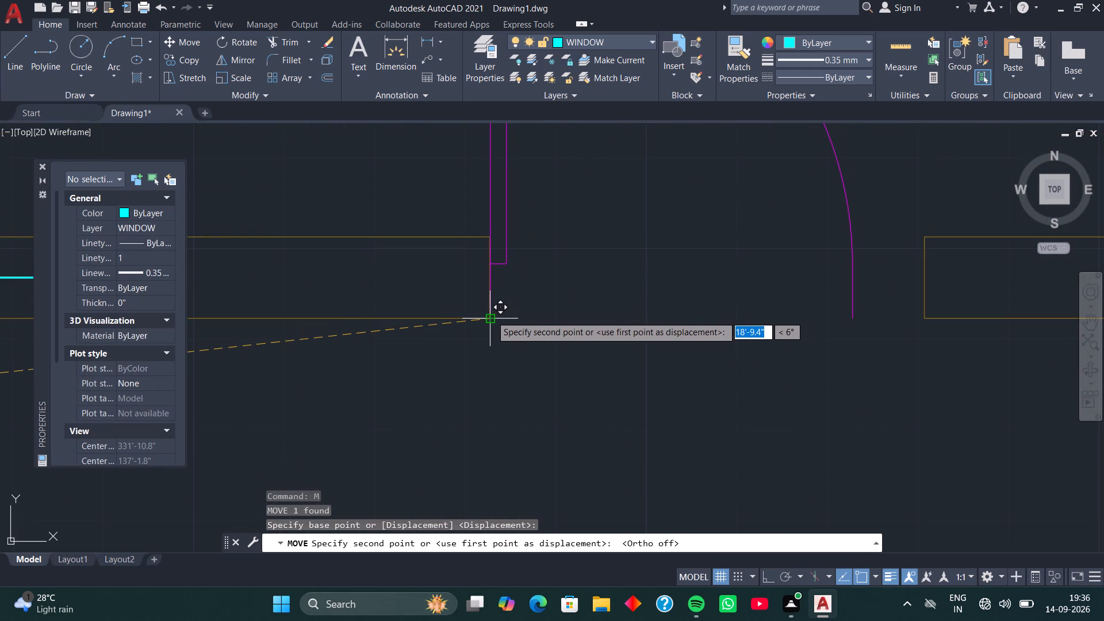
{"action": "left_click", "coordinate": [491, 316]}
Scale the entrance door by reference from its lower-left corner so its 3'-4" width reaches the opening's right jamb.
{"action": "scroll", "coordinate": [550, 292], "scroll_direction": "down", "scroll_amount": 1}
{"action": "middle_click_drag", "start_coordinate": [550, 292], "coordinate": [539, 294]}
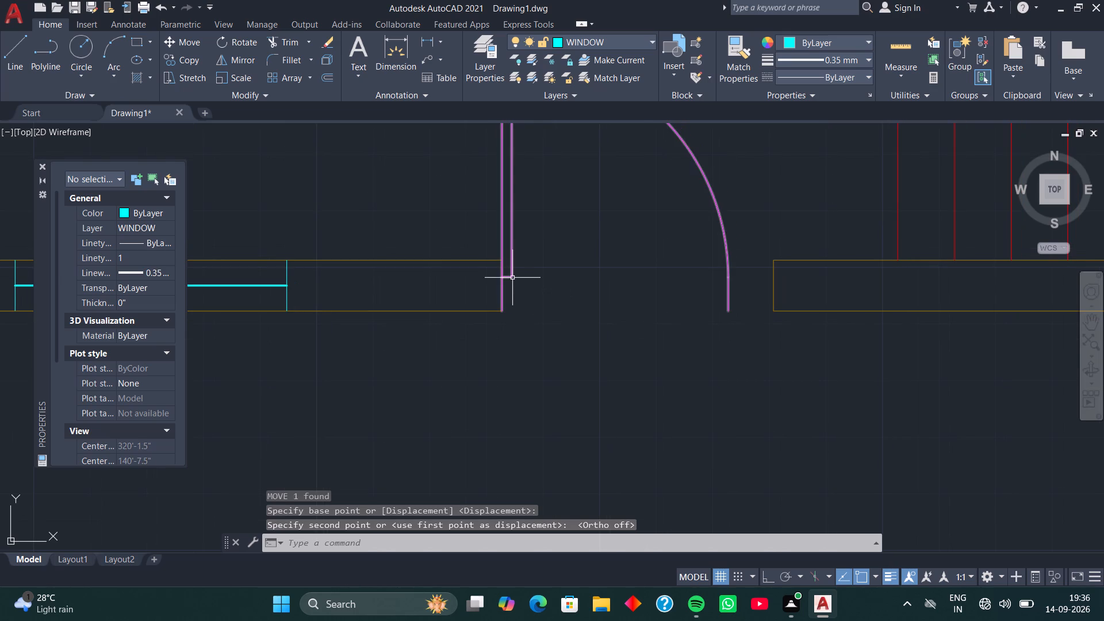
{"action": "left_click", "coordinate": [512, 278]}
{"action": "key", "text": "s"}
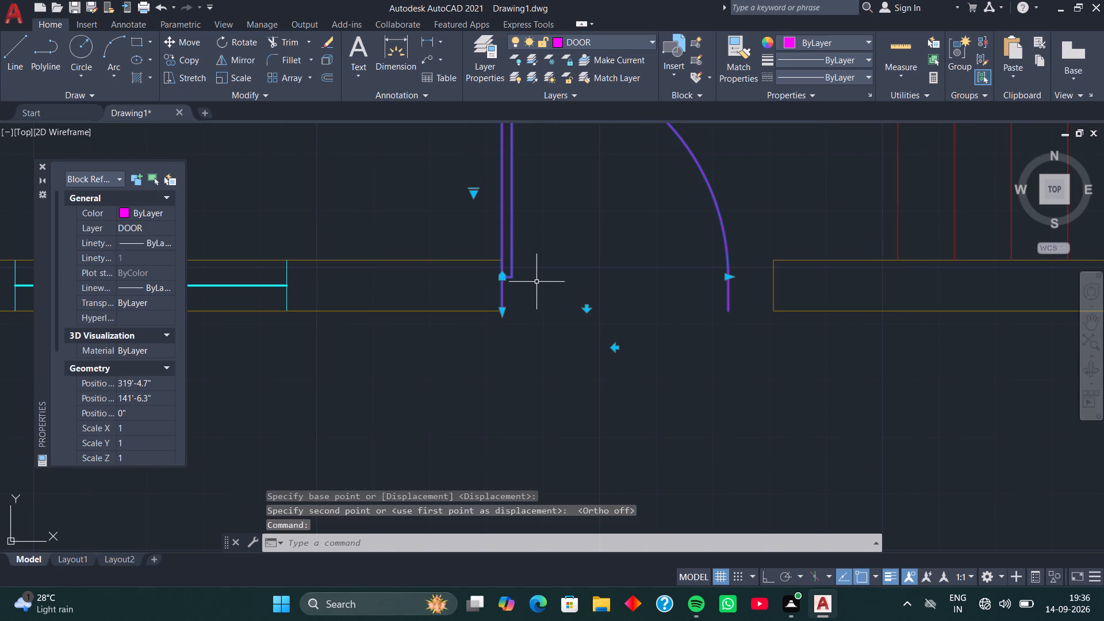
{"action": "key", "text": "c"}
{"action": "key", "text": "space"}
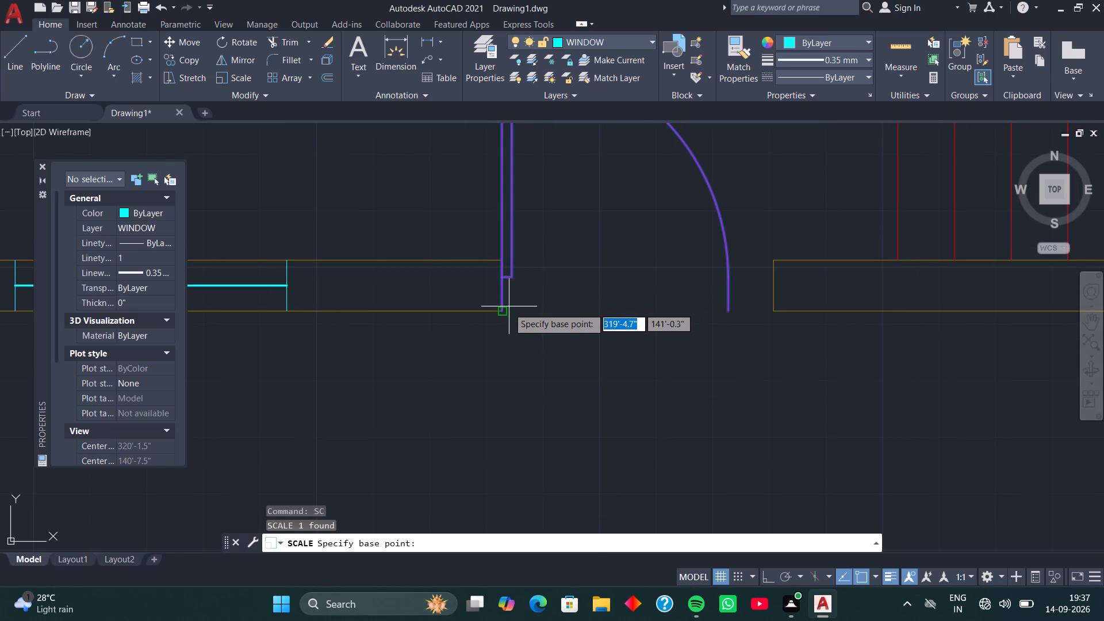
{"action": "left_click", "coordinate": [504, 312]}
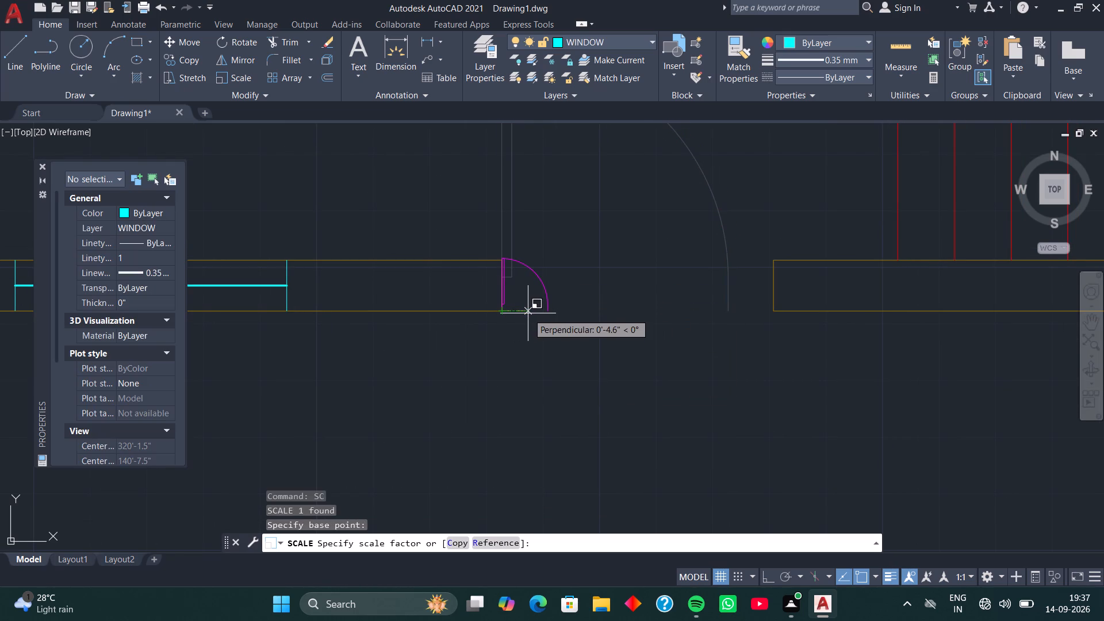
{"action": "type", "text": "R"}
{"action": "key", "text": "space"}
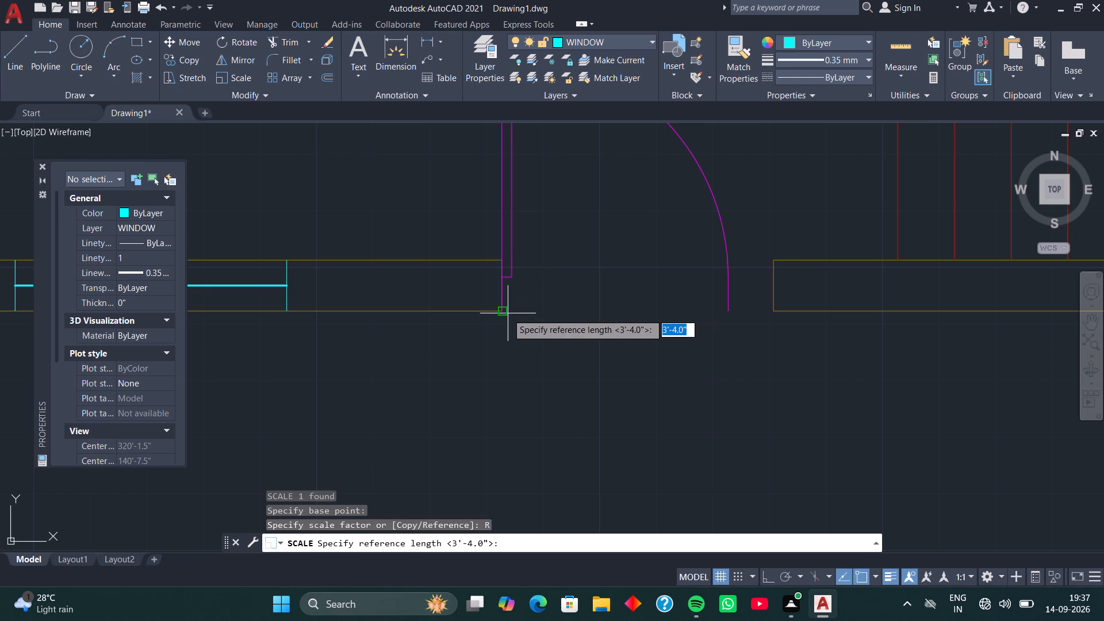
{"action": "left_click", "coordinate": [505, 310]}
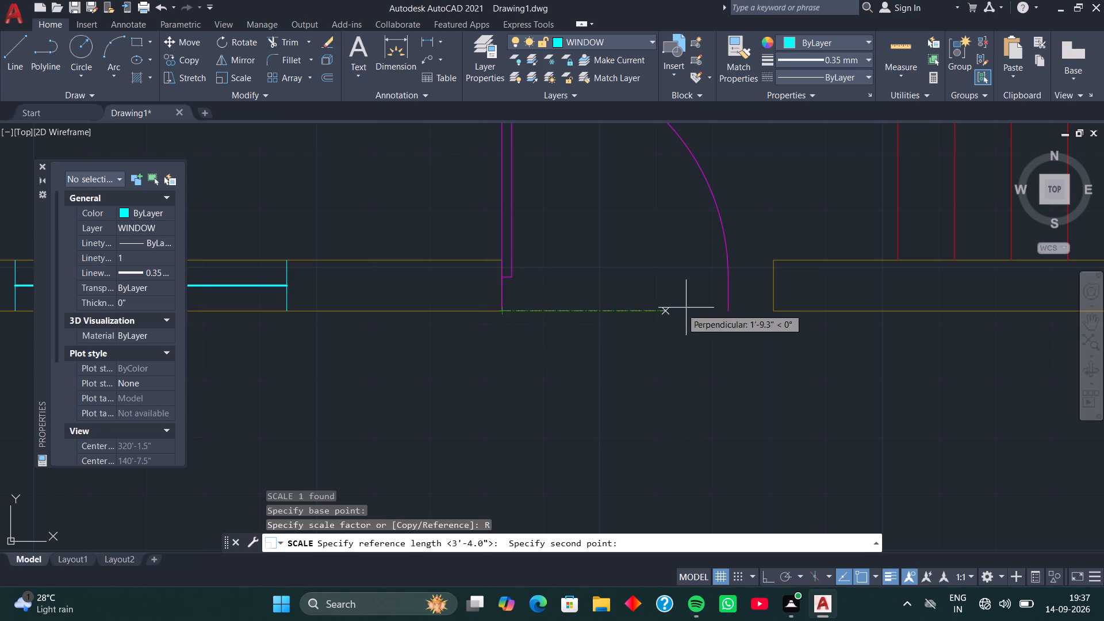
{"action": "left_click", "coordinate": [726, 313]}
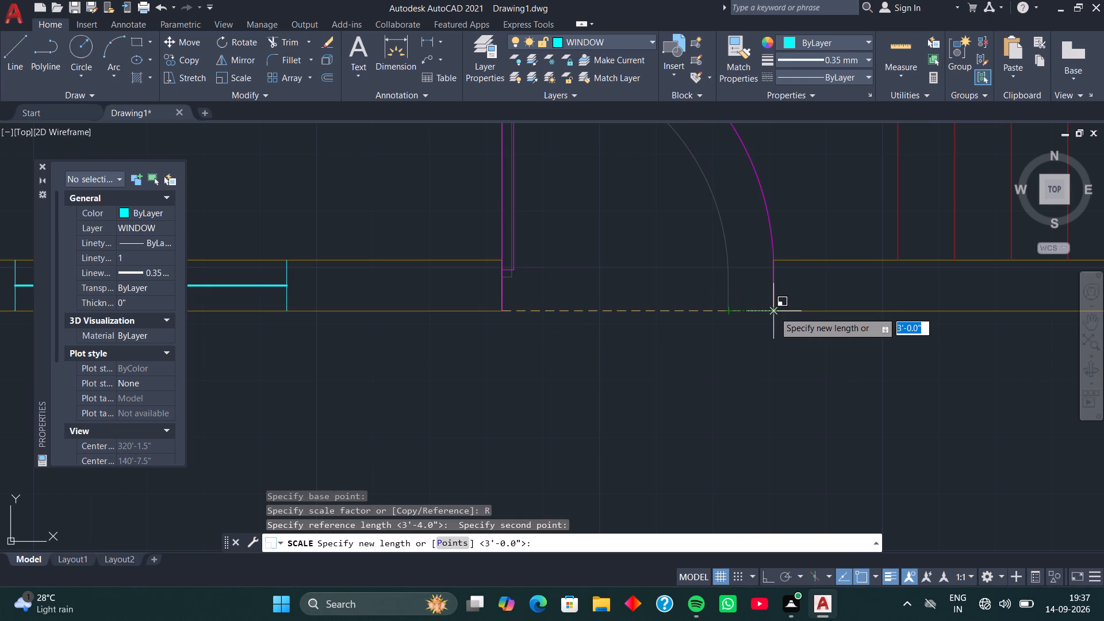
{"action": "left_click", "coordinate": [774, 312]}
{"action": "scroll", "coordinate": [711, 306], "scroll_direction": "down", "scroll_amount": 4}
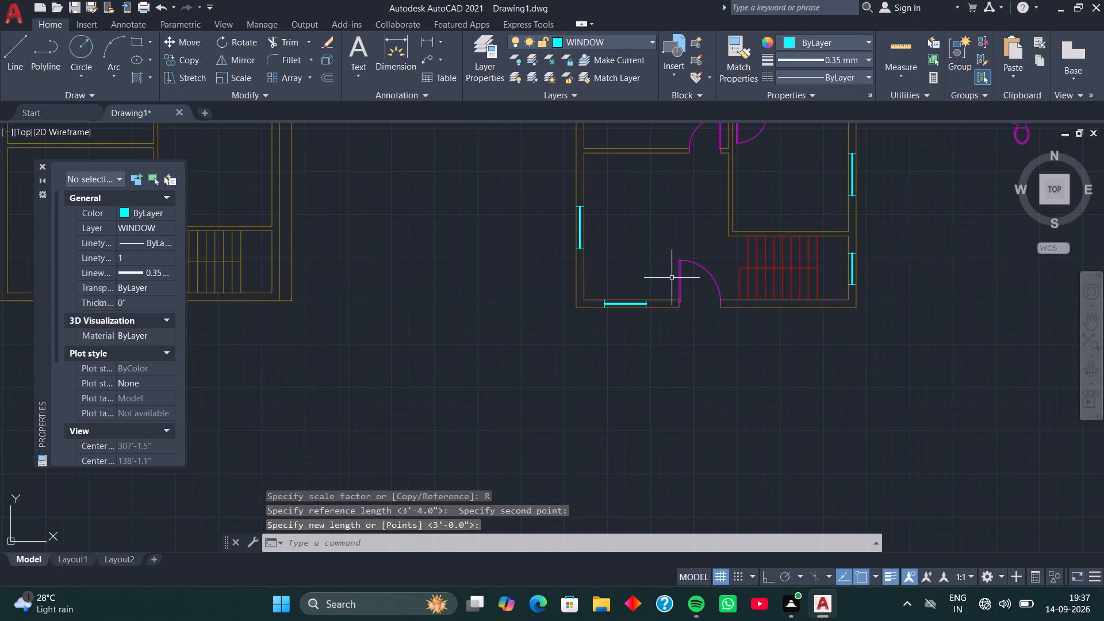
Make WALL the current layer.
{"action": "scroll", "coordinate": [657, 256], "scroll_direction": "down", "scroll_amount": 2}
{"action": "middle_click_drag", "start_coordinate": [655, 253], "coordinate": [643, 302]}
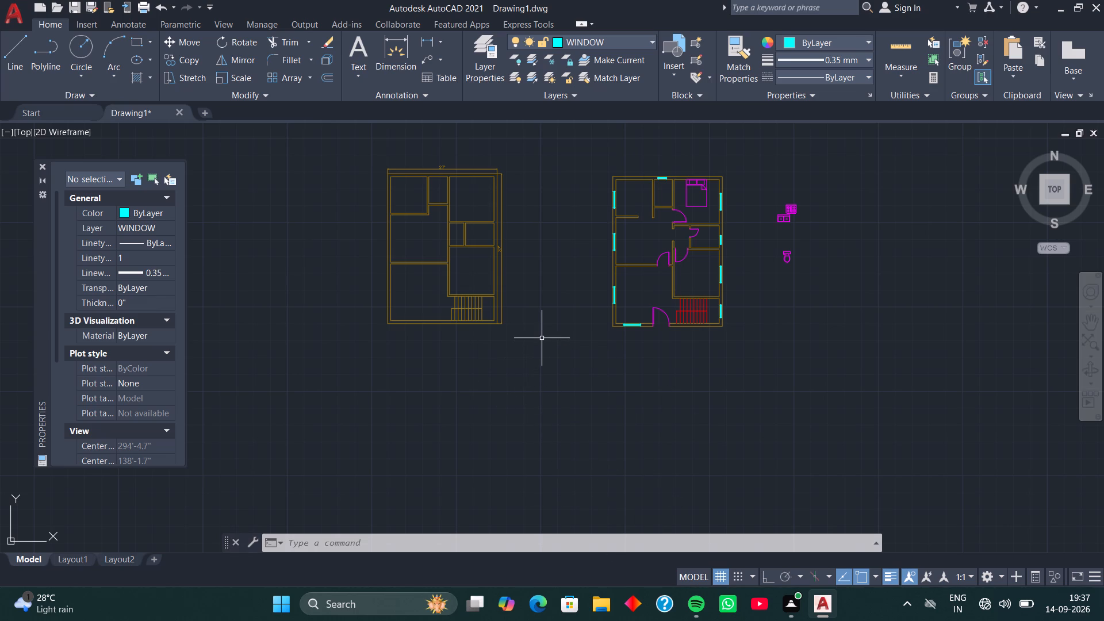
{"action": "middle_click_drag", "start_coordinate": [551, 324], "coordinate": [565, 425]}
{"action": "scroll", "coordinate": [608, 328], "scroll_direction": "up", "scroll_amount": 1}
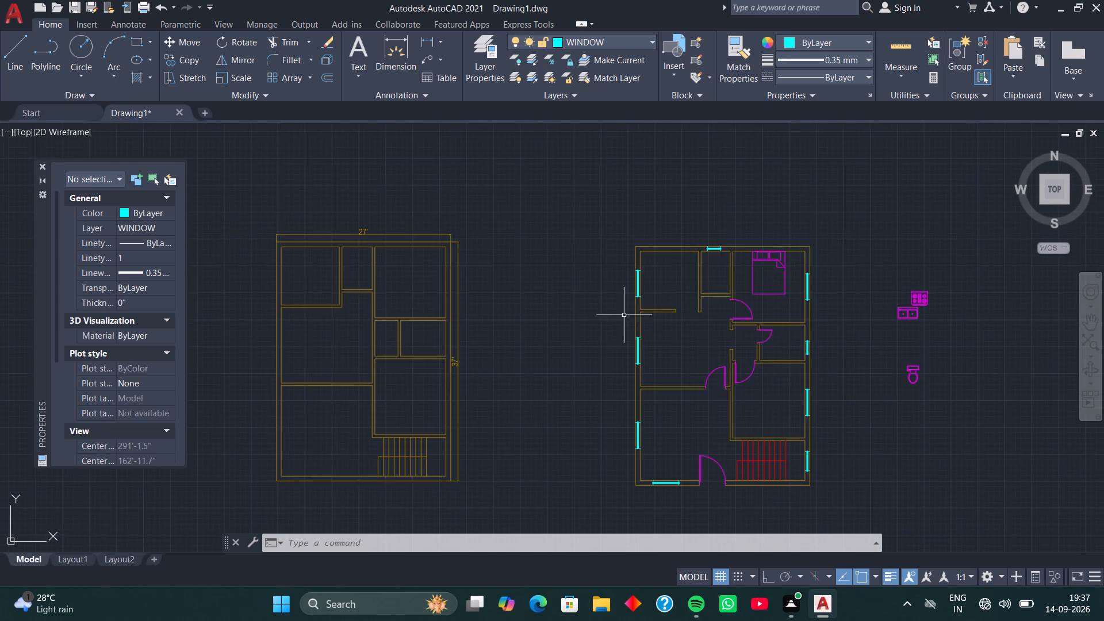
{"action": "scroll", "coordinate": [655, 300], "scroll_direction": "up", "scroll_amount": 2}
{"action": "middle_click_drag", "start_coordinate": [665, 250], "coordinate": [653, 361]}
{"action": "scroll", "coordinate": [658, 334], "scroll_direction": "up", "scroll_amount": 1}
{"action": "middle_click_drag", "start_coordinate": [658, 334], "coordinate": [617, 389]}
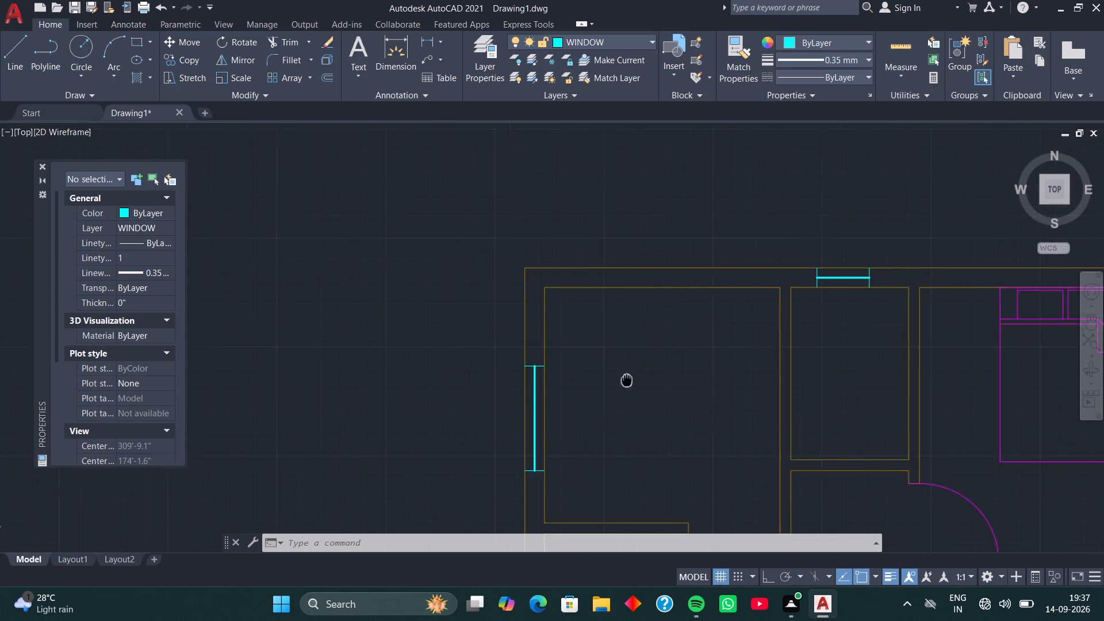
{"action": "middle_click_drag", "start_coordinate": [617, 389], "coordinate": [612, 396]}
{"action": "middle_click_drag", "start_coordinate": [666, 370], "coordinate": [628, 370]}
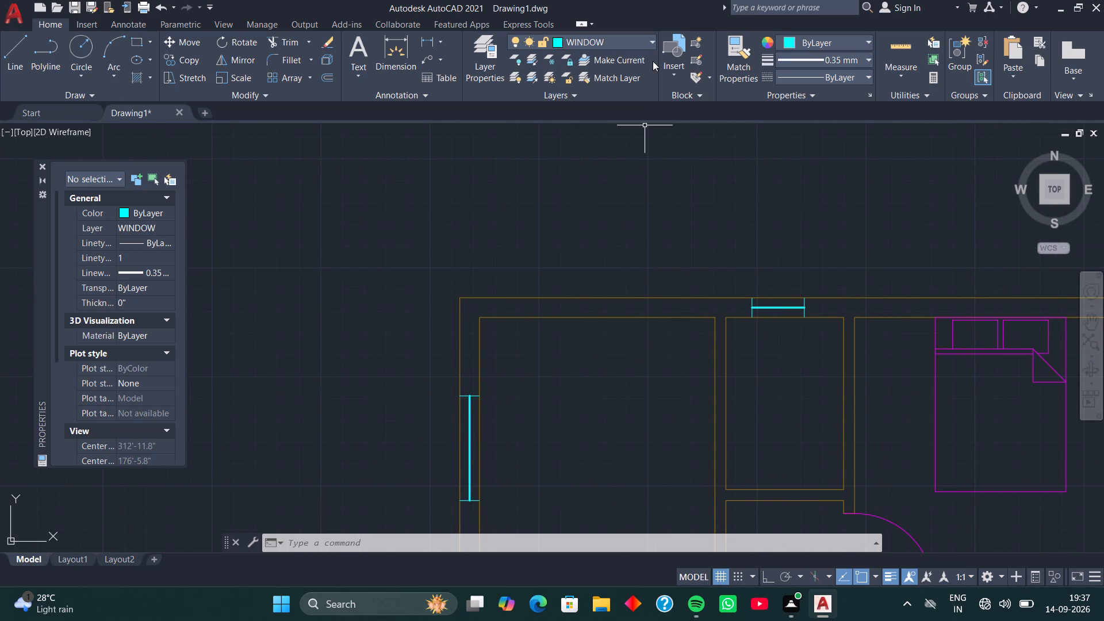
{"action": "left_click", "coordinate": [650, 39]}
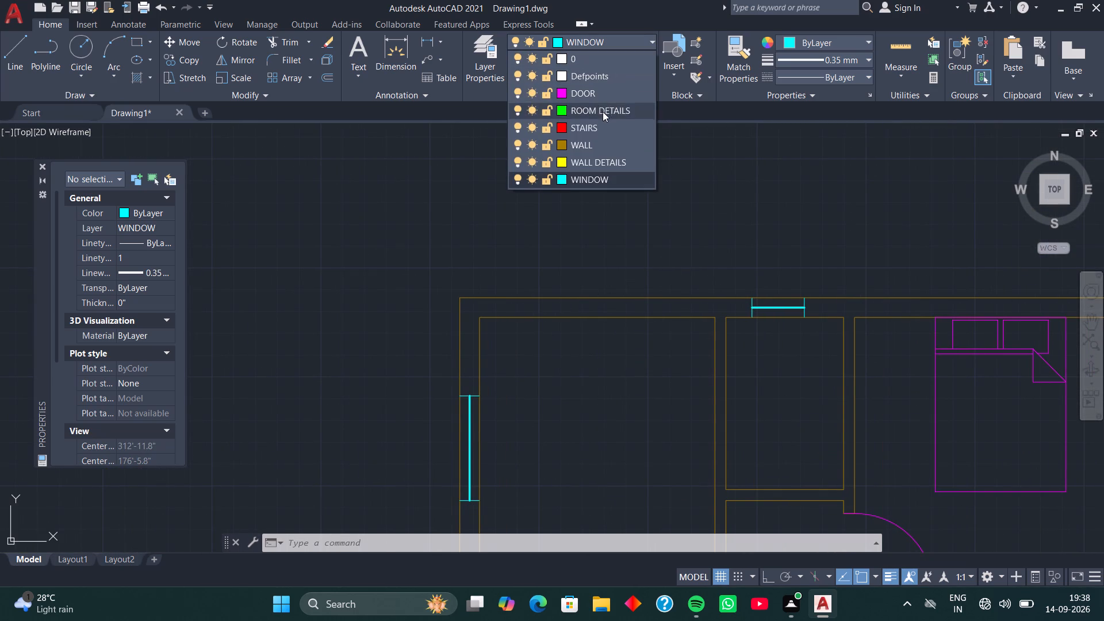
{"action": "left_click", "coordinate": [604, 143]}
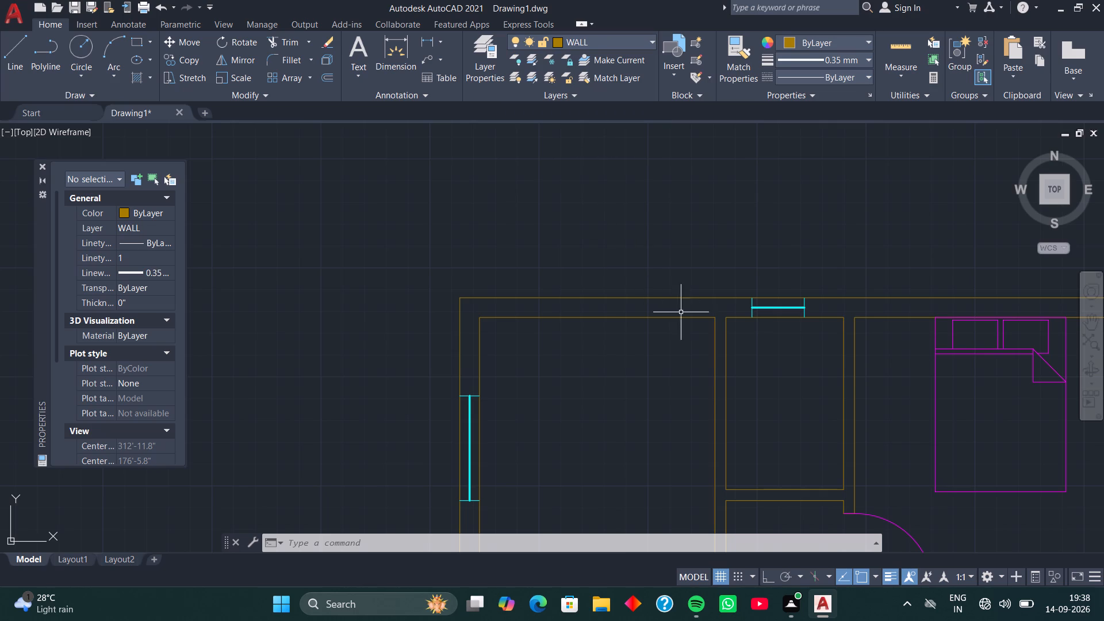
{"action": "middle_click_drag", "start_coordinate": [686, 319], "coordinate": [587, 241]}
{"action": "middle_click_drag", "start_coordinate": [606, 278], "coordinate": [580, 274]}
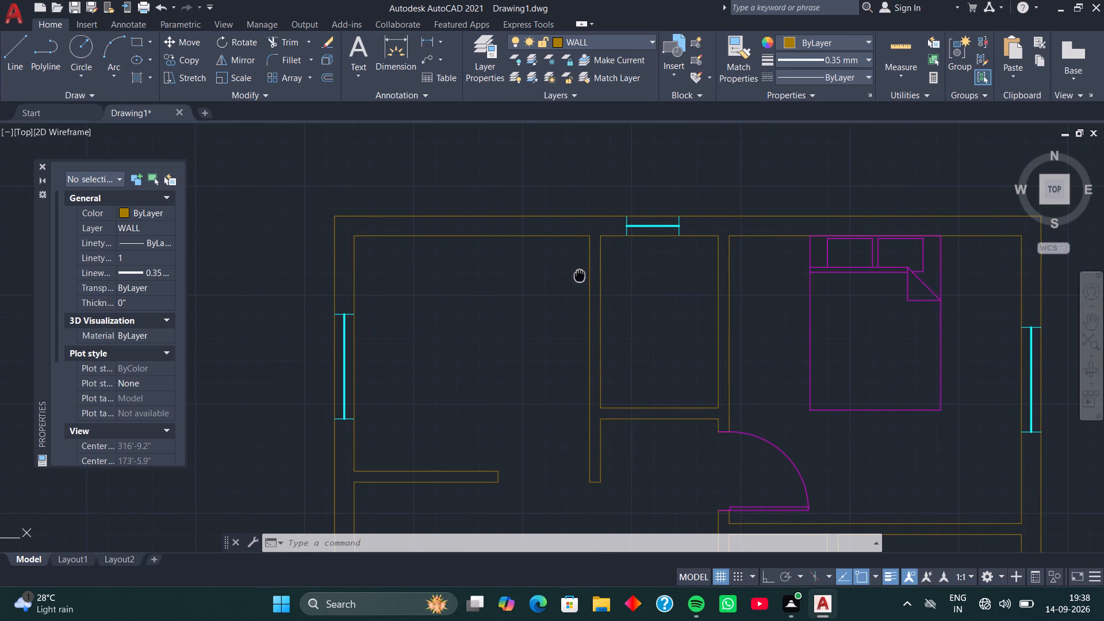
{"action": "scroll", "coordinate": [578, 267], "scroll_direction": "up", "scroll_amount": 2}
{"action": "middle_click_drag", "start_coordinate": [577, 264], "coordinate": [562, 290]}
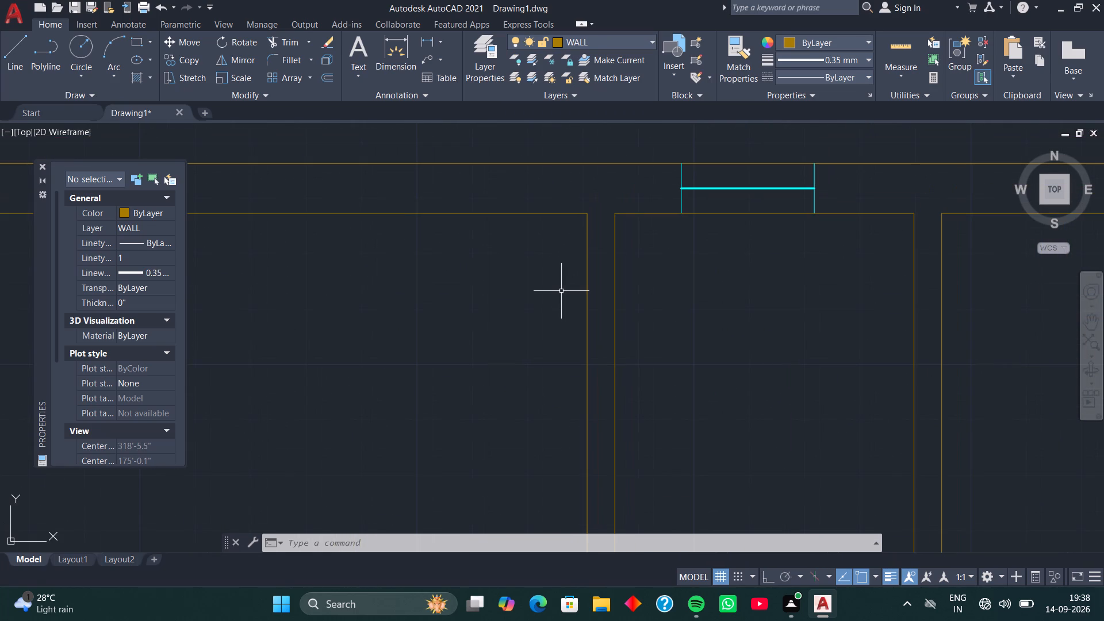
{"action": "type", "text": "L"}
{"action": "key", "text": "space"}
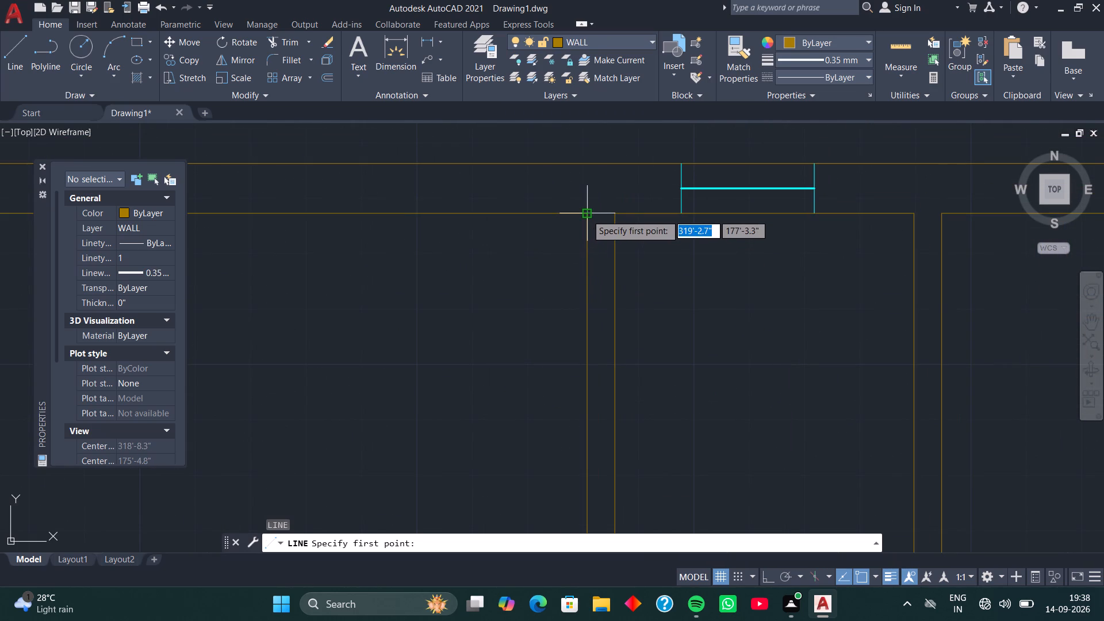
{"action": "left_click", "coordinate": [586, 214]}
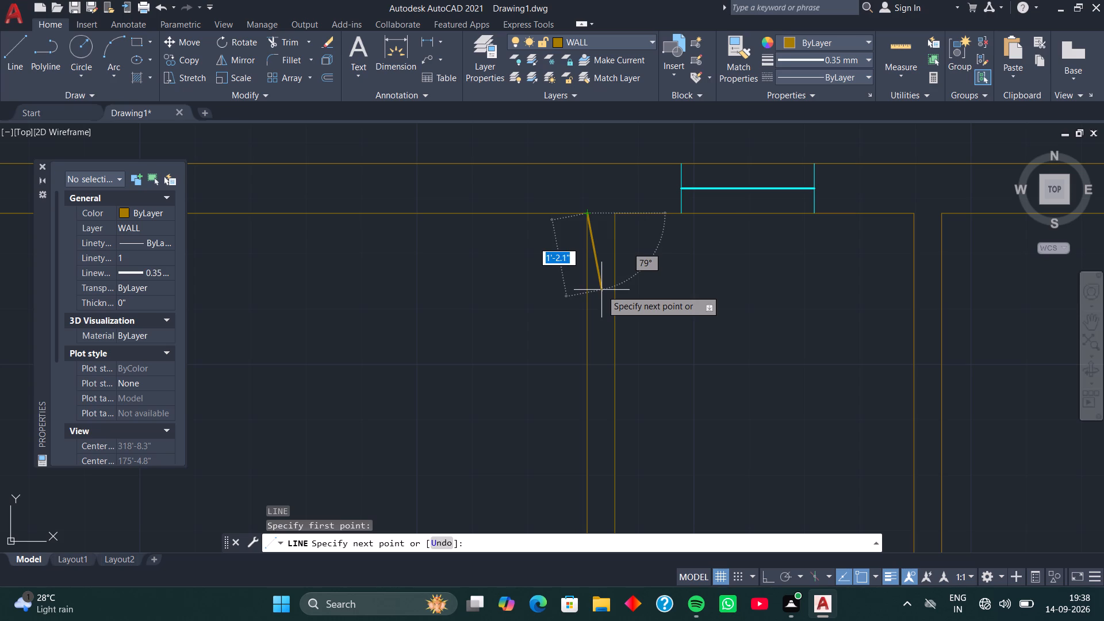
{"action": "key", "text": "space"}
Set the current lineweight to ByLayer.
{"action": "left_click", "coordinate": [868, 57]}
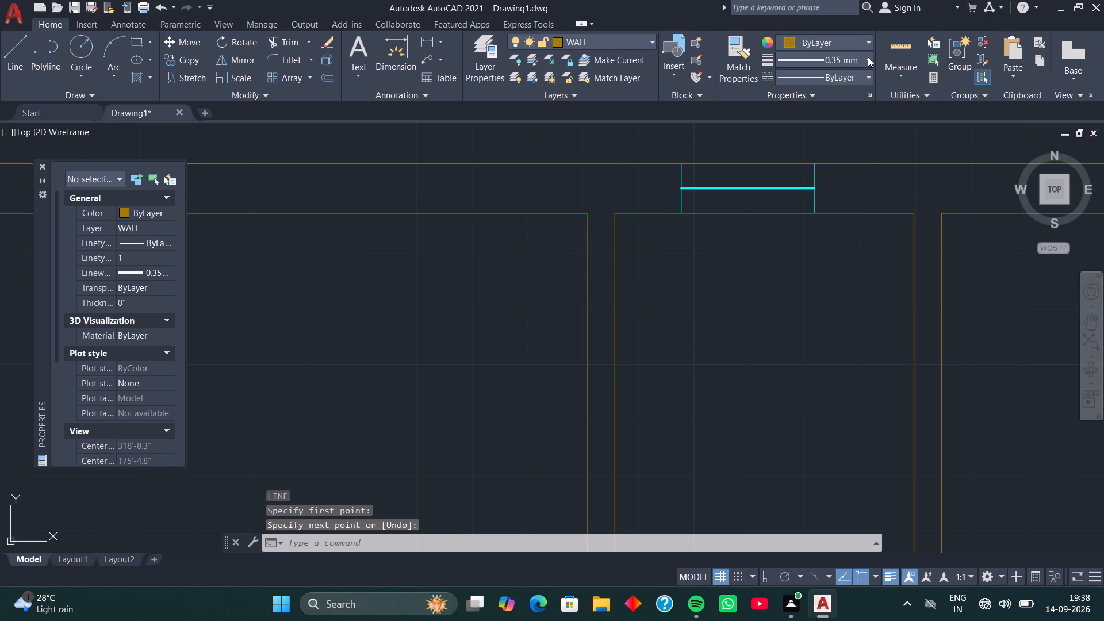
{"action": "scroll", "coordinate": [796, 95], "scroll_direction": "up", "scroll_amount": 9}
{"action": "left_click", "coordinate": [800, 75]}
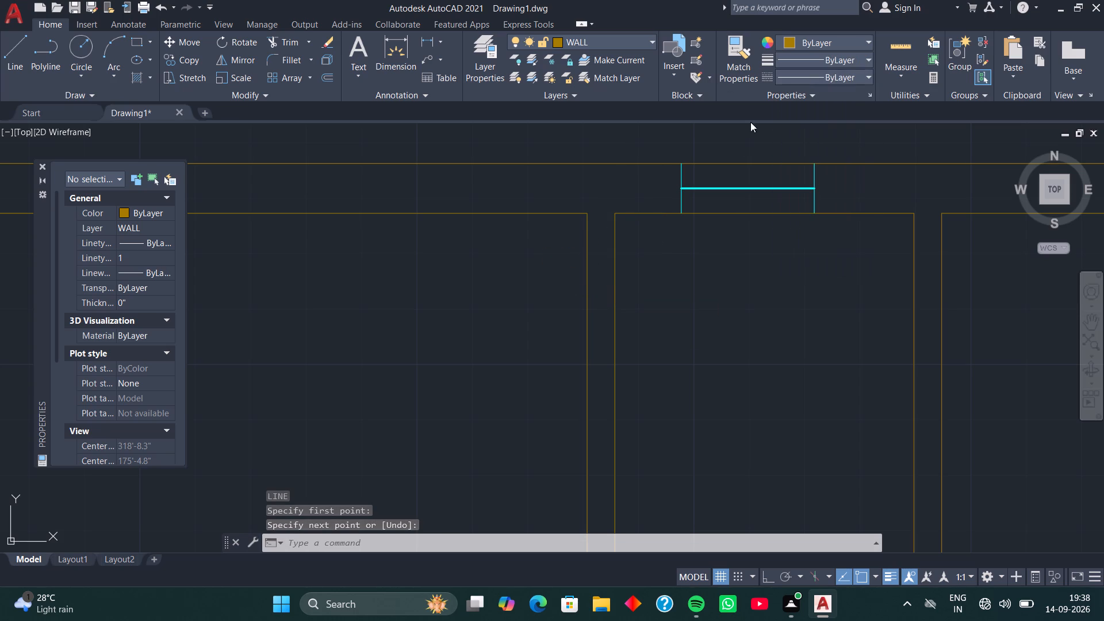
In the upper-left room, line from its top-right inner corner 2' down, across to the left wall, back 2', and down to the lower wall, with Ortho on.
{"action": "type", "text": "L"}
{"action": "key", "text": "space"}
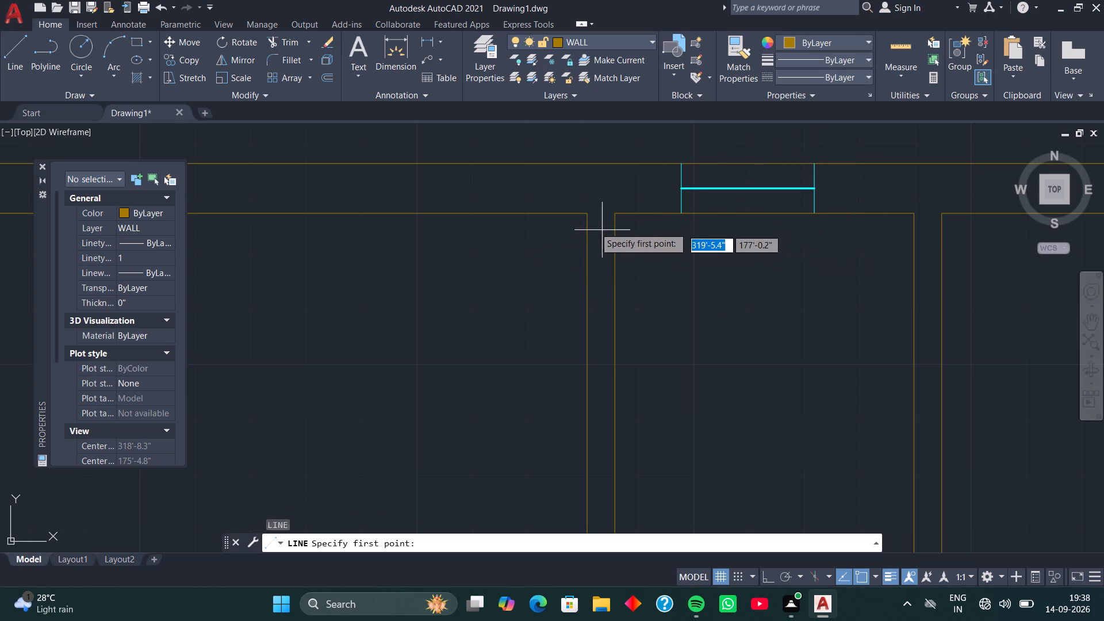
{"action": "left_click", "coordinate": [588, 216]}
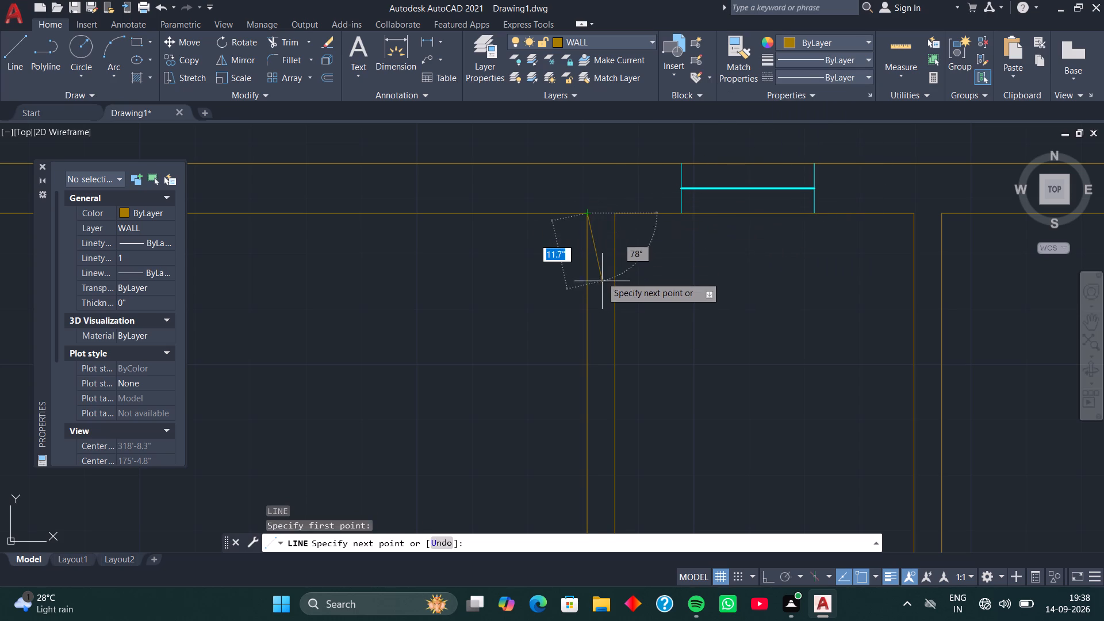
{"action": "key", "text": "F8"}
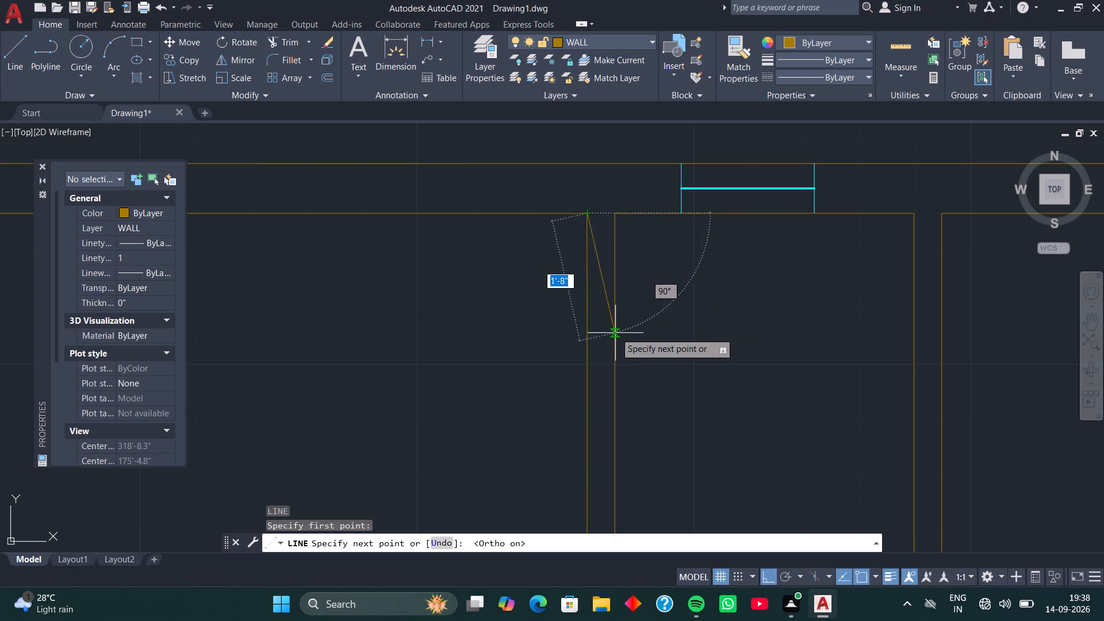
{"action": "key", "text": "2"}
{"action": "key", "text": "apostrophe"}
{"action": "key", "text": "Return"}
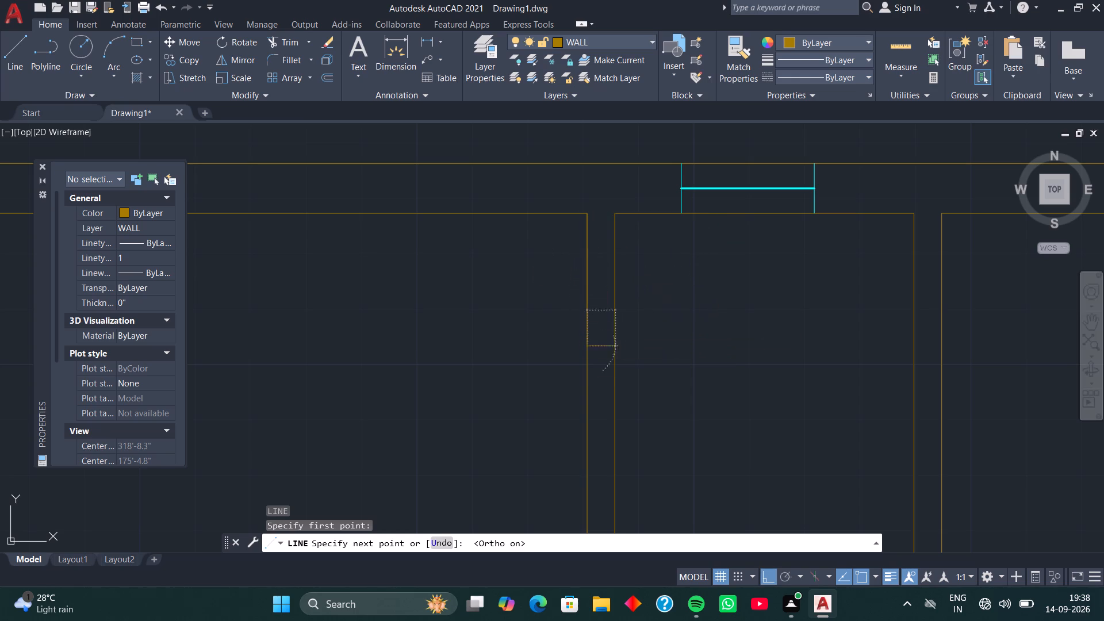
{"action": "scroll", "coordinate": [498, 352], "scroll_direction": "down", "scroll_amount": 2}
{"action": "middle_click_drag", "start_coordinate": [493, 354], "coordinate": [680, 300]}
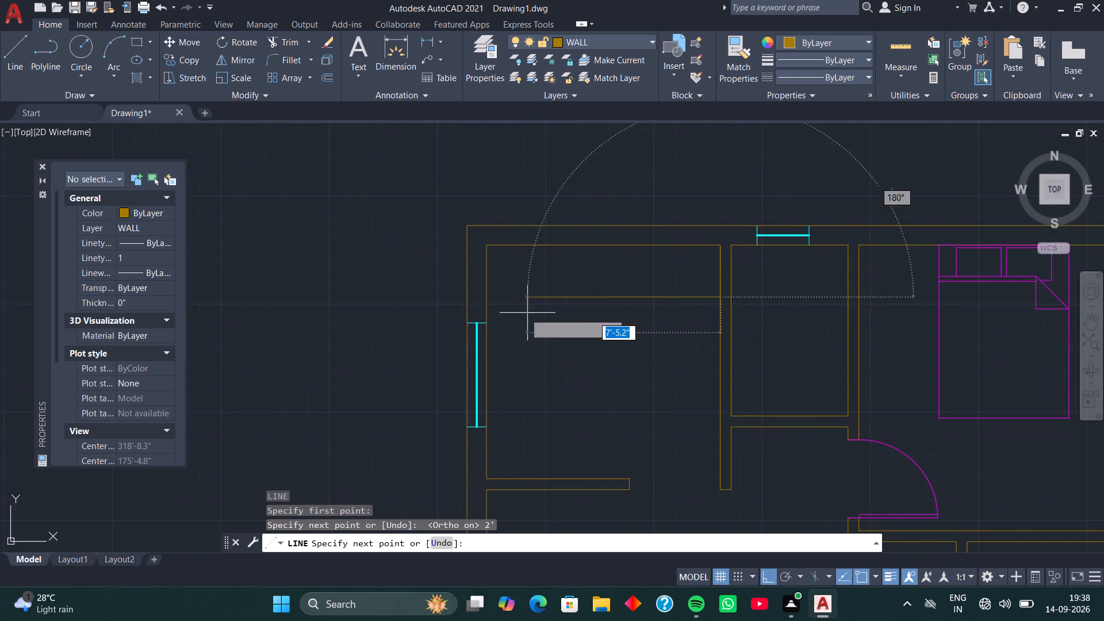
{"action": "left_click", "coordinate": [487, 296]}
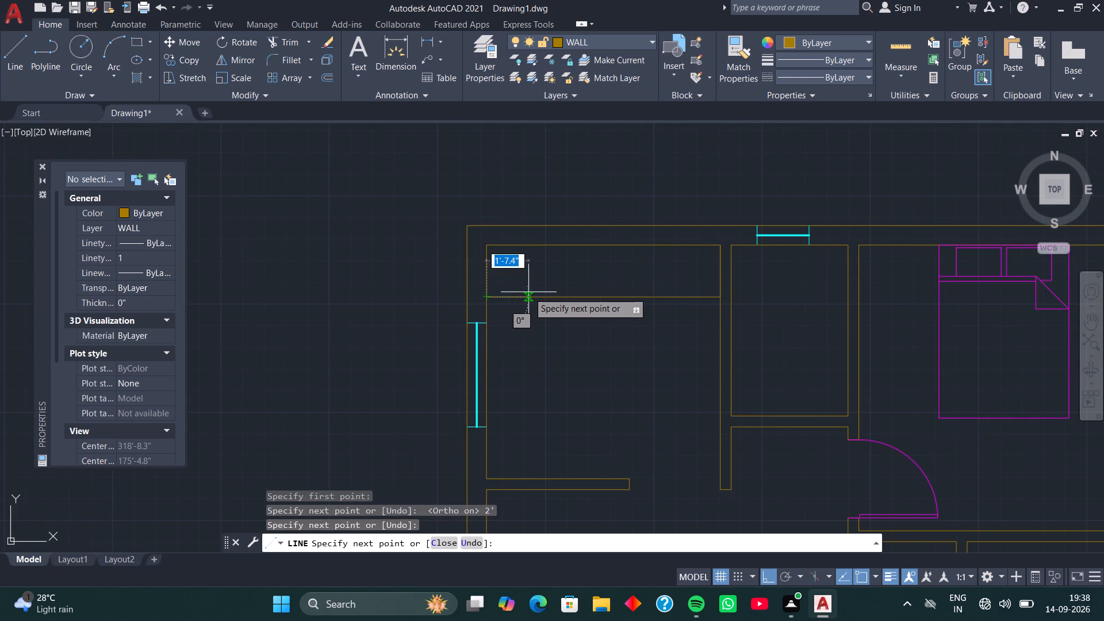
{"action": "key", "text": "2"}
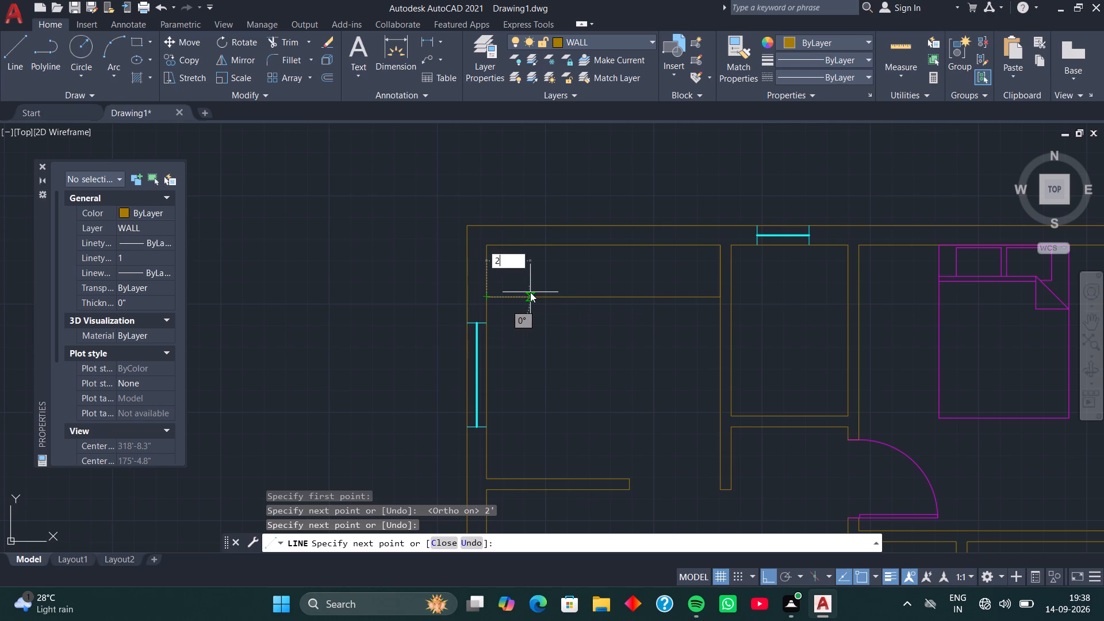
{"action": "key", "text": "apostrophe"}
{"action": "key", "text": "Return"}
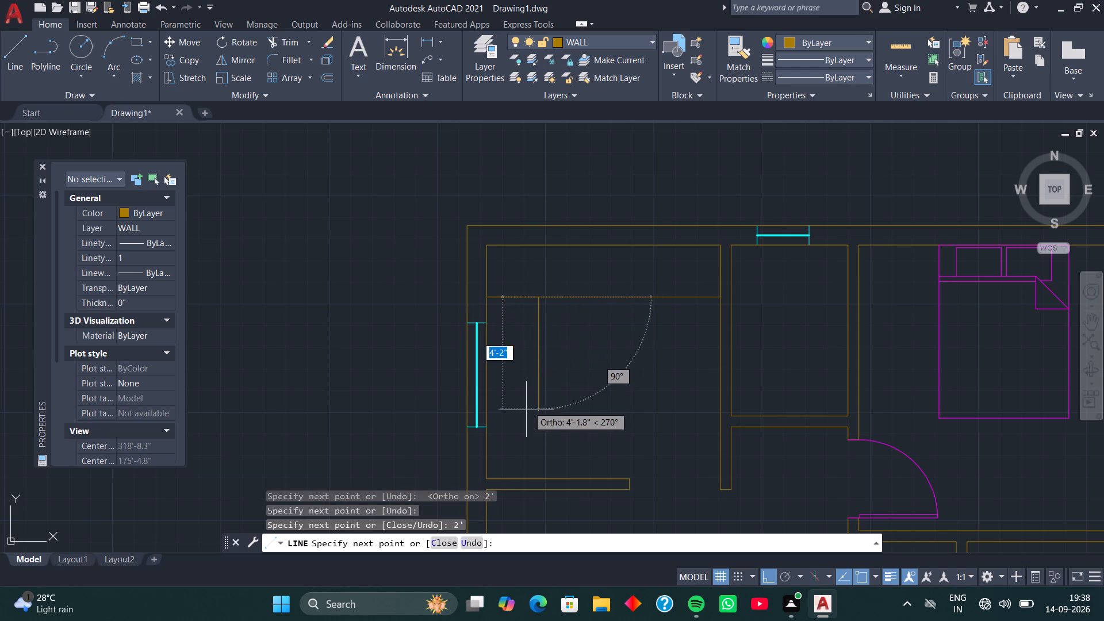
{"action": "left_click", "coordinate": [541, 482]}
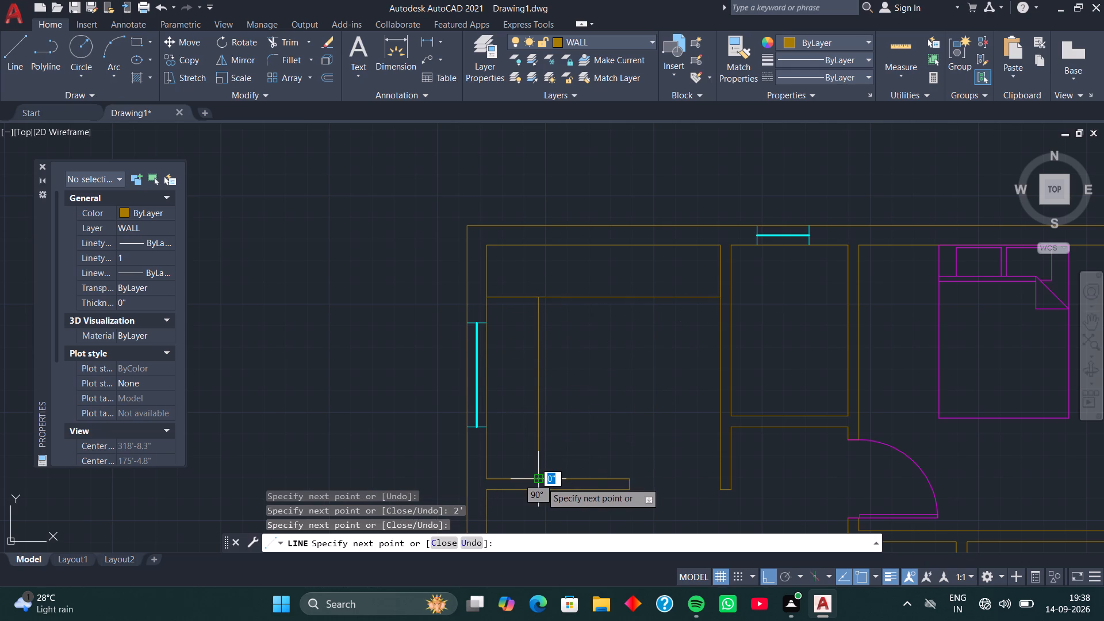
{"action": "key", "text": "space"}
Delete the 2' vertical line segment overlapping the upper-left room's right wall.
{"action": "middle_click_drag", "start_coordinate": [652, 354], "coordinate": [612, 410]}
{"action": "middle_click_drag", "start_coordinate": [651, 335], "coordinate": [589, 360]}
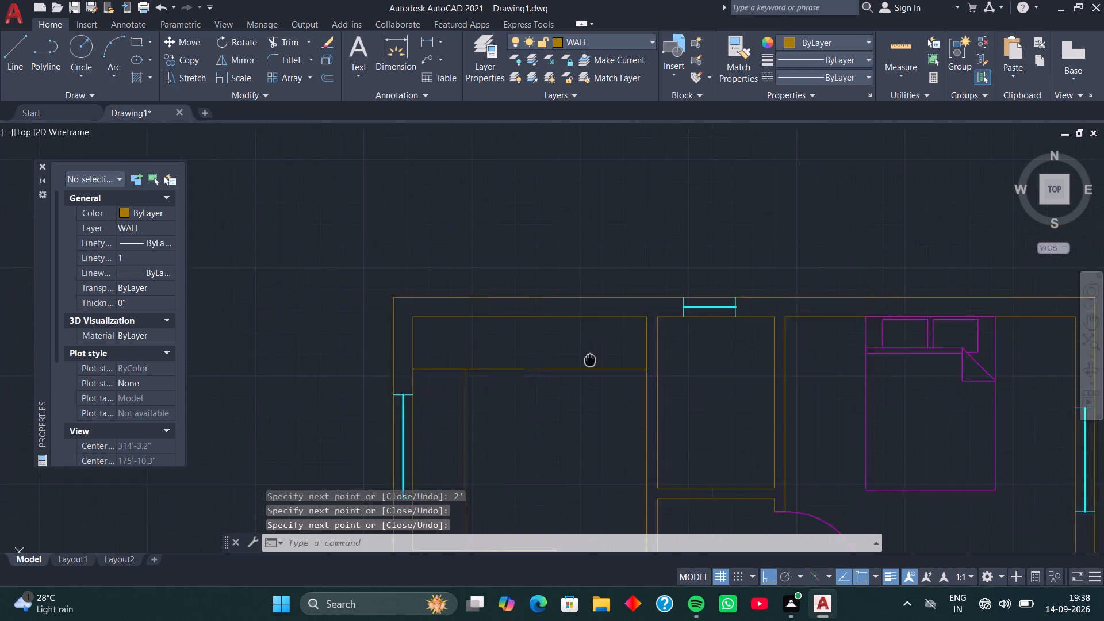
{"action": "middle_click_drag", "start_coordinate": [589, 360], "coordinate": [588, 360]}
{"action": "scroll", "coordinate": [629, 358], "scroll_direction": "up", "scroll_amount": 4}
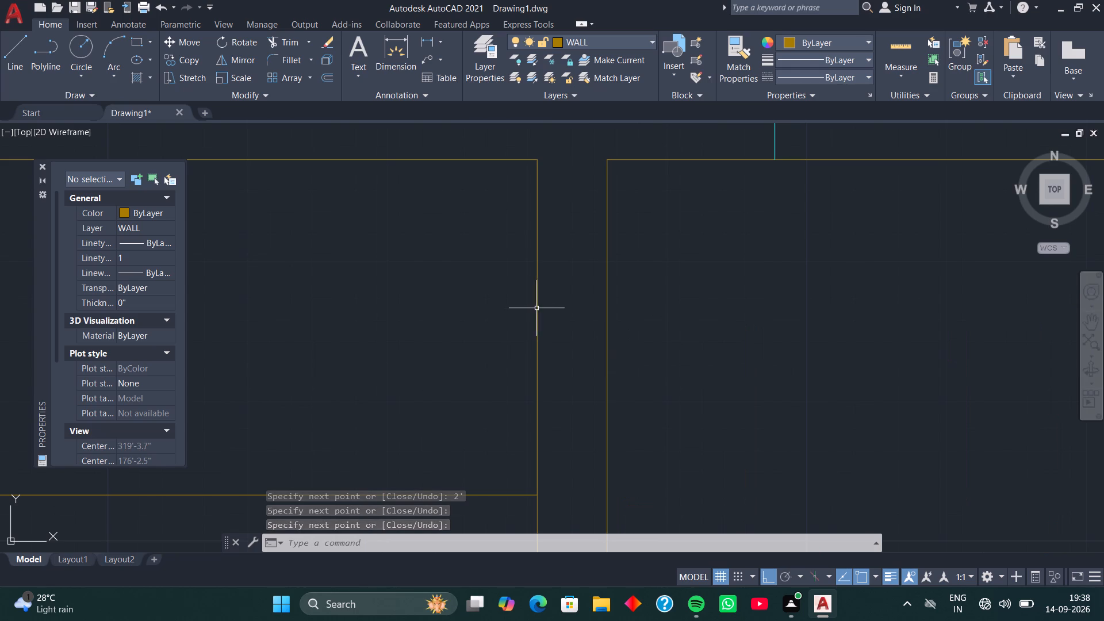
{"action": "left_click", "coordinate": [537, 308]}
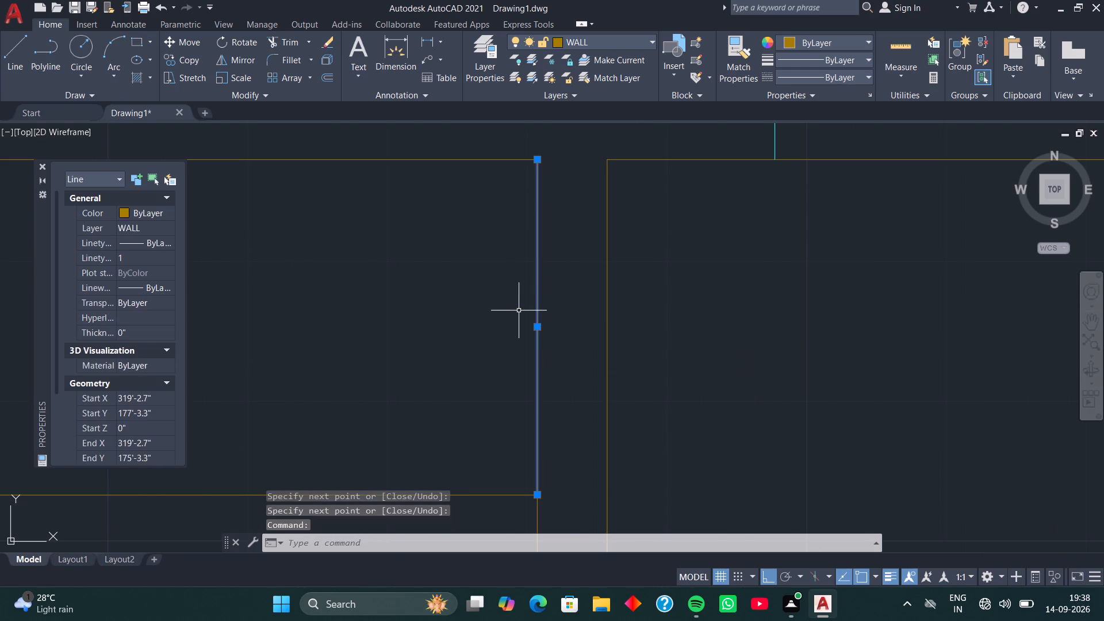
{"action": "key", "text": "Delete"}
Trim the part of the horizontal counter line between the left wall and the vertical counter line.
{"action": "scroll", "coordinate": [500, 321], "scroll_direction": "down", "scroll_amount": 2}
{"action": "middle_click_drag", "start_coordinate": [470, 366], "coordinate": [676, 300]}
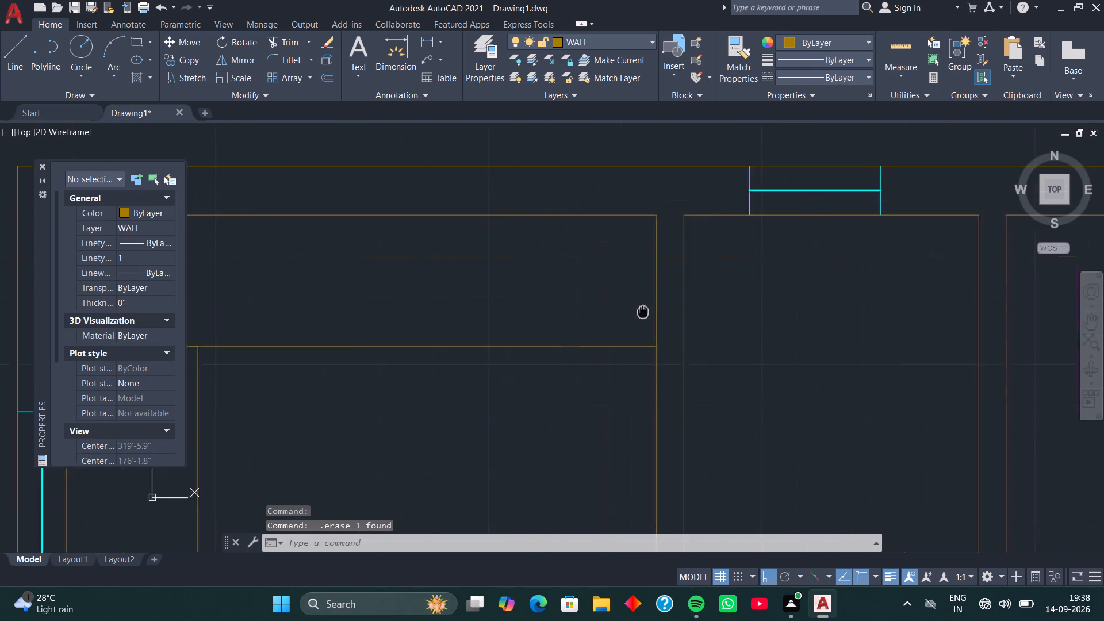
{"action": "middle_click_drag", "start_coordinate": [676, 300], "coordinate": [779, 247]}
{"action": "middle_click_drag", "start_coordinate": [415, 292], "coordinate": [651, 276]}
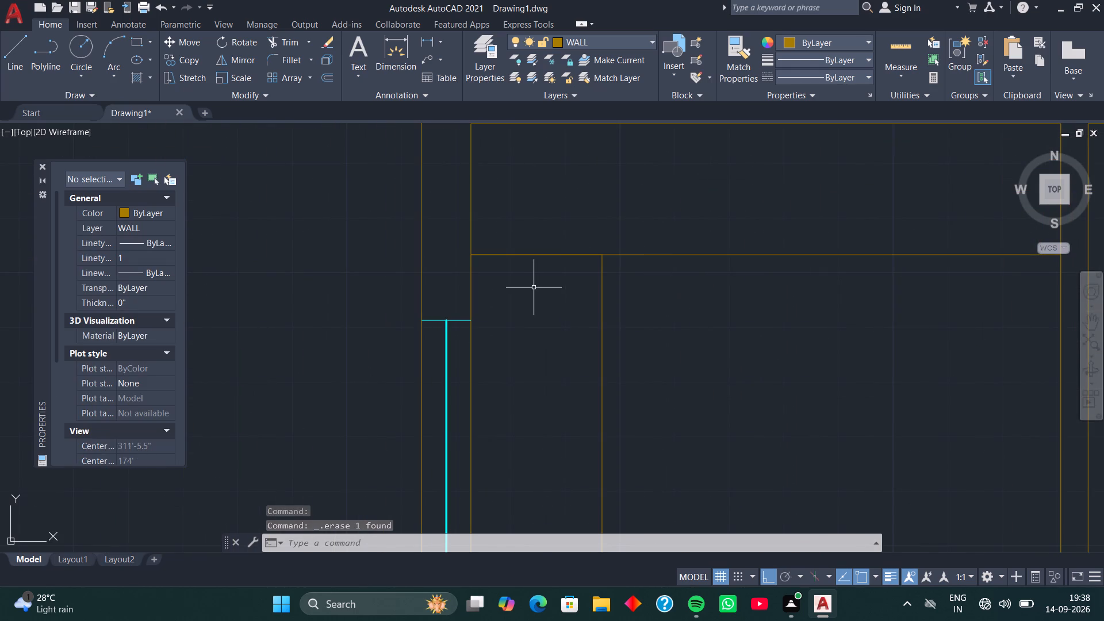
{"action": "type", "text": "TR"}
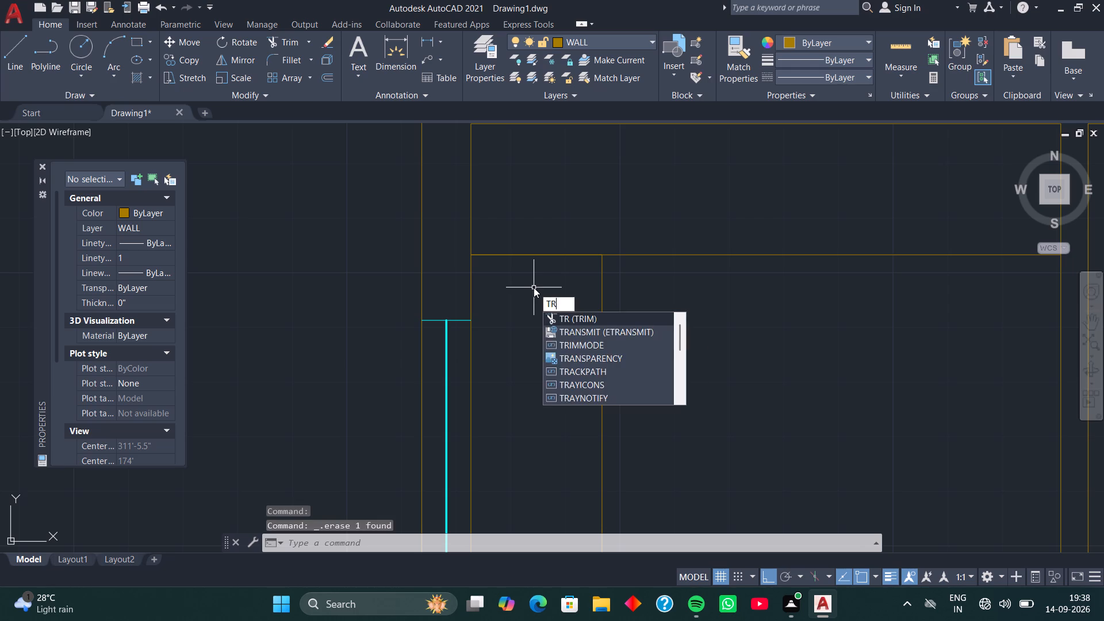
{"action": "key", "text": "space"}
{"action": "left_click_drag", "start_coordinate": [530, 231], "coordinate": [528, 298]}
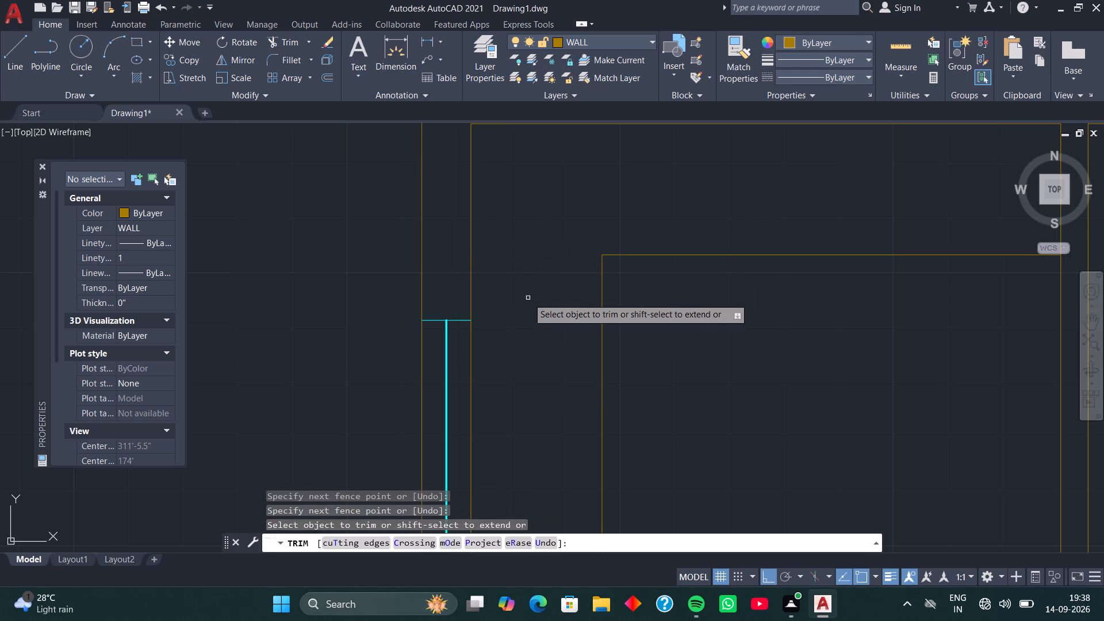
{"action": "key", "text": "space"}
Copy the bed block from the upper-right bedroom into the lower-right bedroom above the stairs.
{"action": "scroll", "coordinate": [625, 281], "scroll_direction": "down", "scroll_amount": 3}
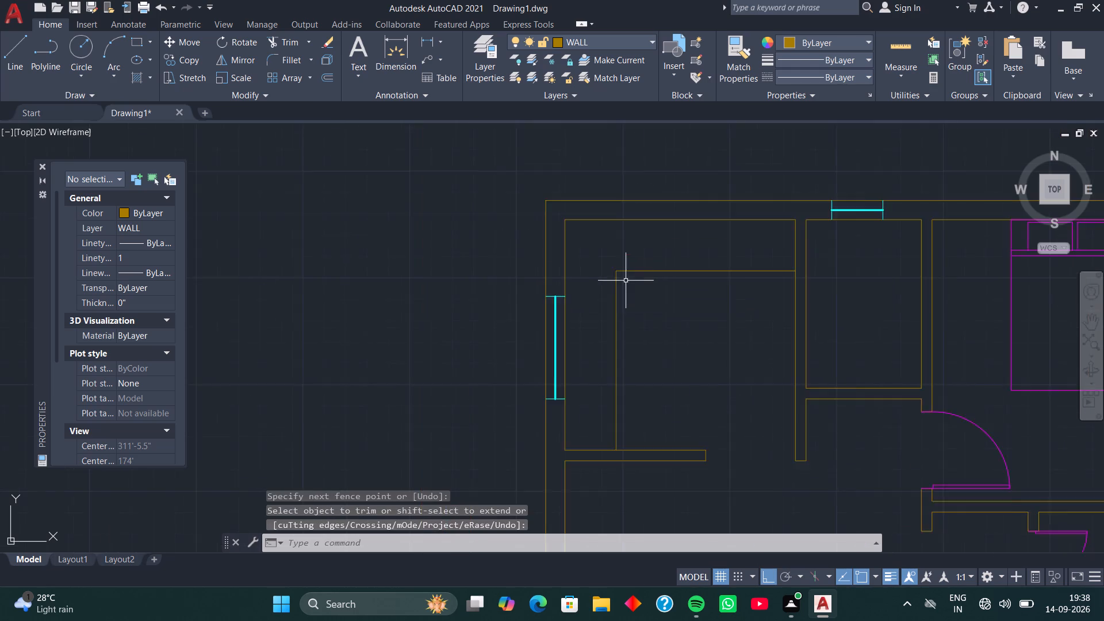
{"action": "scroll", "coordinate": [626, 281], "scroll_direction": "down", "scroll_amount": 1}
{"action": "middle_click_drag", "start_coordinate": [661, 323], "coordinate": [585, 265]}
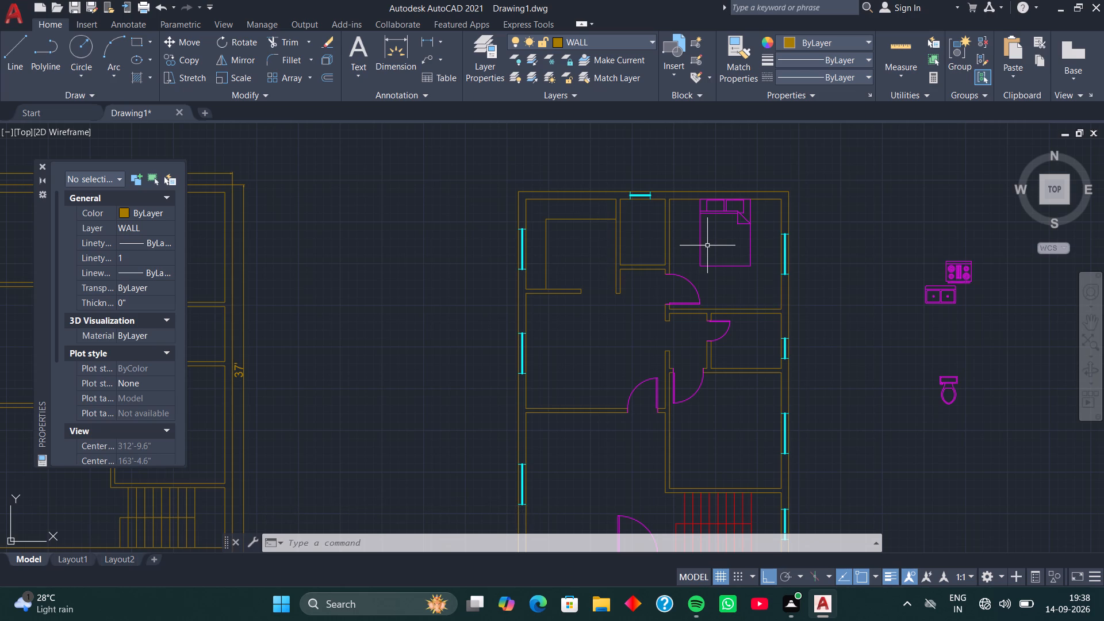
{"action": "left_click", "coordinate": [750, 248]}
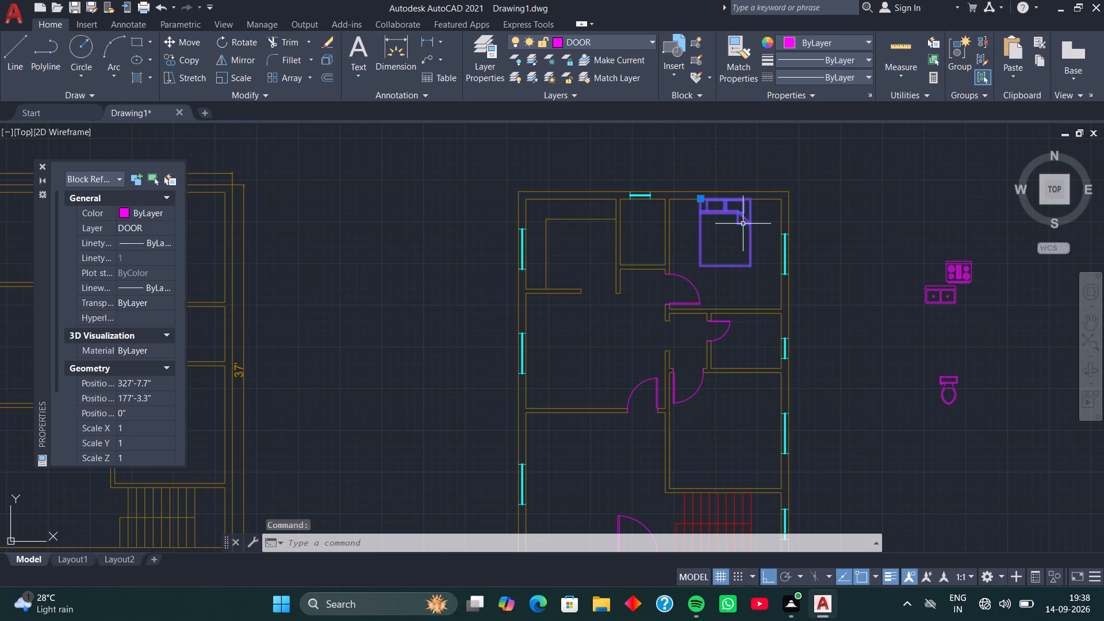
{"action": "type", "text": "CO"}
{"action": "key", "text": "space"}
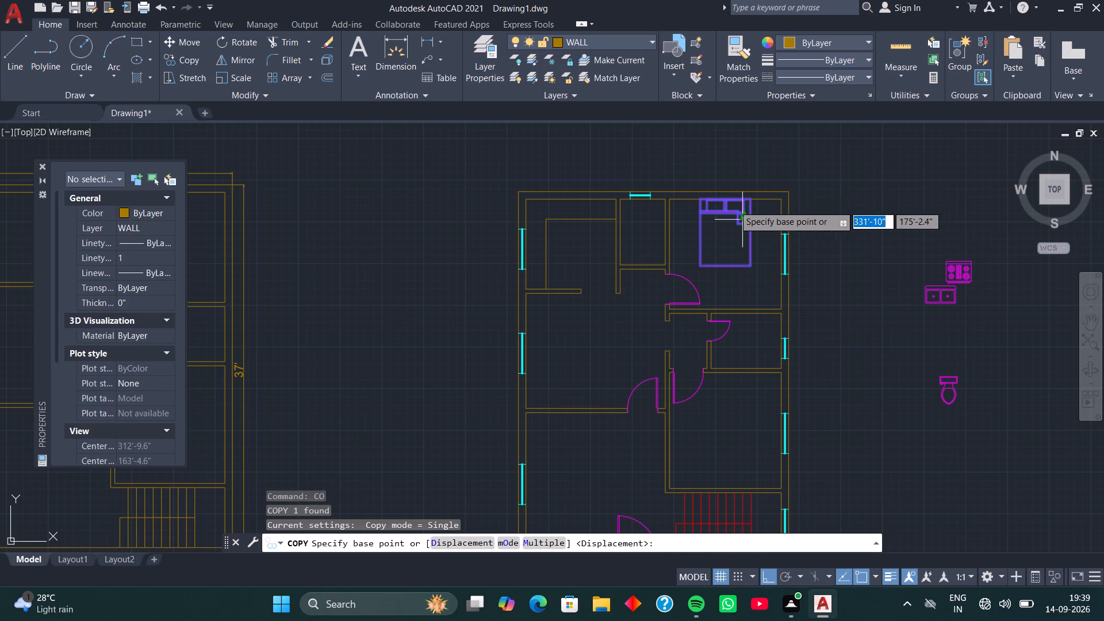
{"action": "left_click", "coordinate": [726, 197]}
{"action": "middle_click_drag", "start_coordinate": [761, 372], "coordinate": [716, 183]}
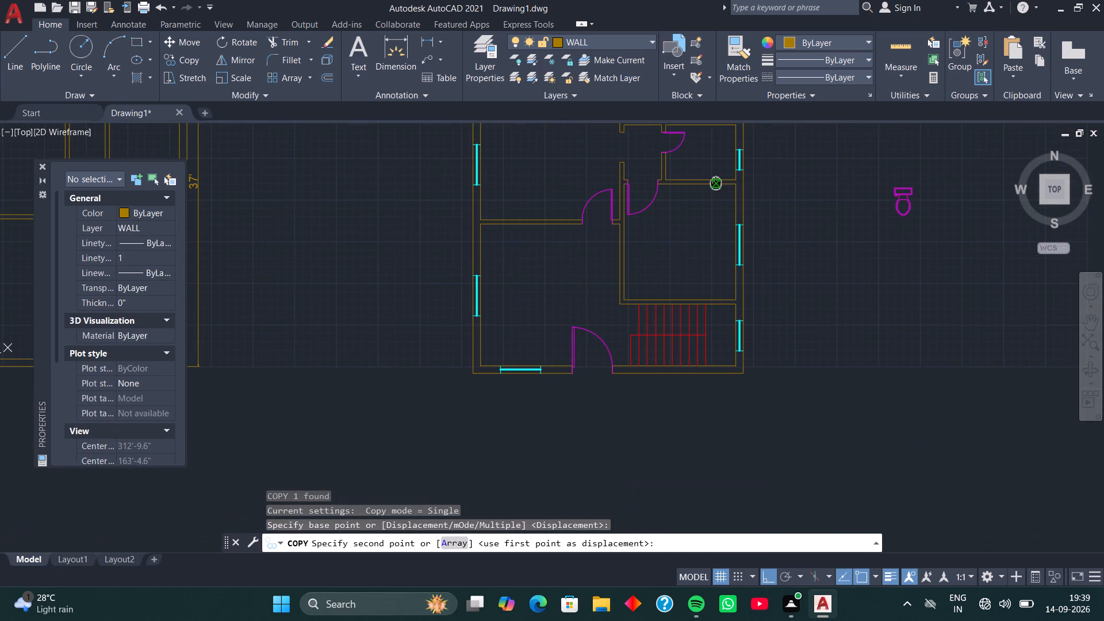
{"action": "left_click", "coordinate": [699, 217]}
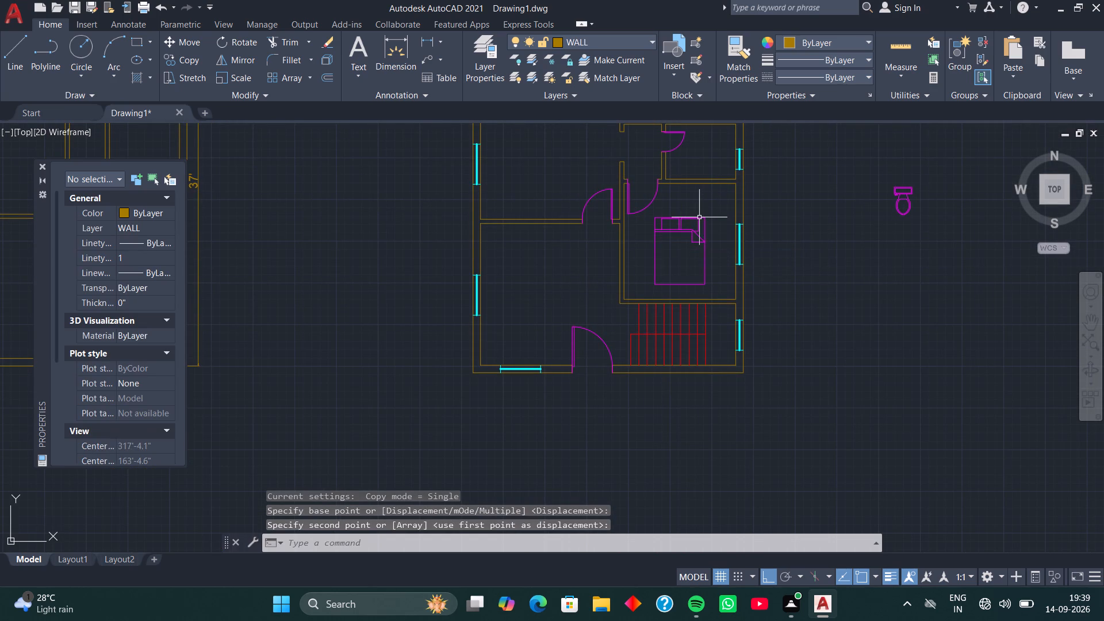
Rotate the copied bed 180° about its upper-right corner.
{"action": "left_click", "coordinate": [699, 217]}
{"action": "key", "text": "r"}
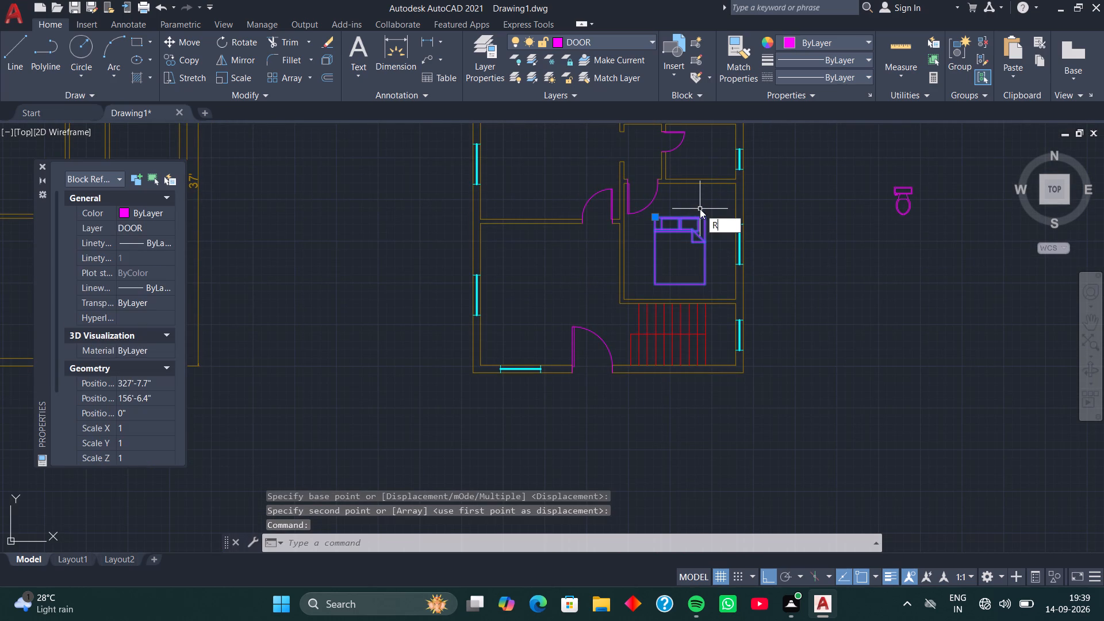
{"action": "type", "text": "O"}
{"action": "key", "text": "space"}
{"action": "left_click", "coordinate": [704, 215]}
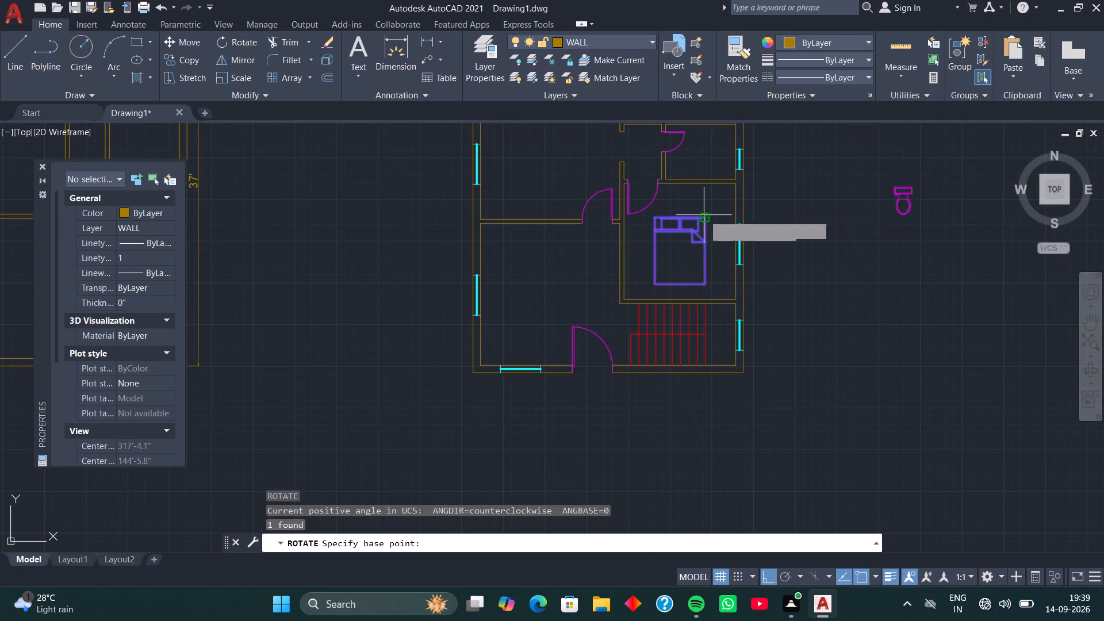
{"action": "left_click", "coordinate": [558, 272]}
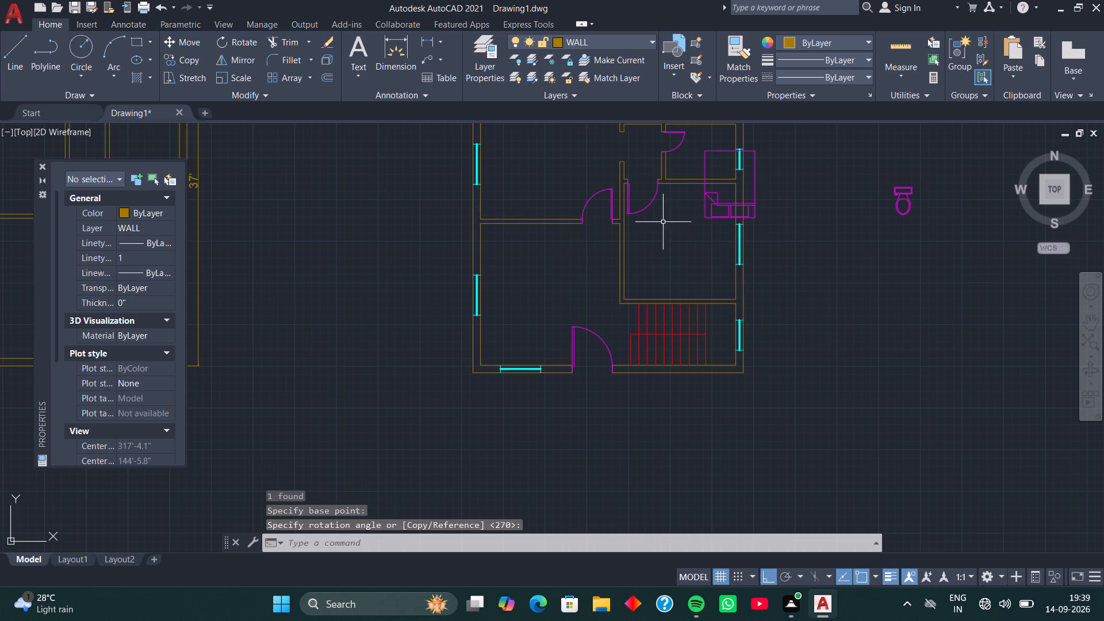
Move the rotated bed by its insertion grip into the lower-right bedroom, pillows near the lower wall, with Ortho off.
{"action": "left_click", "coordinate": [715, 197]}
{"action": "left_click", "coordinate": [711, 205]}
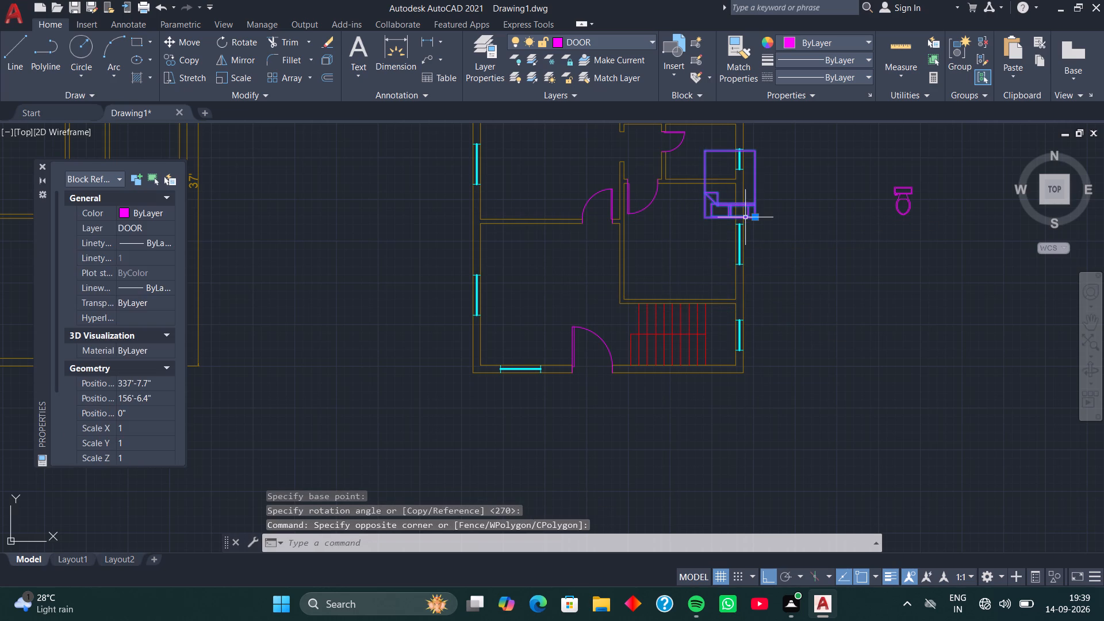
{"action": "left_click", "coordinate": [757, 216]}
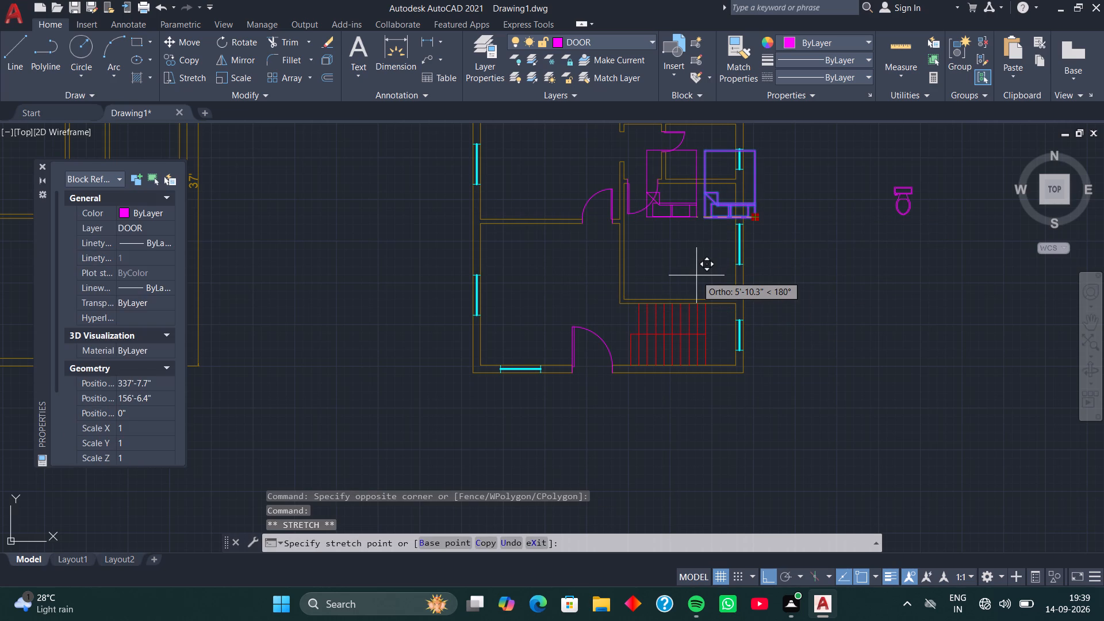
{"action": "key", "text": "F8"}
{"action": "scroll", "coordinate": [702, 287], "scroll_direction": "up", "scroll_amount": 3}
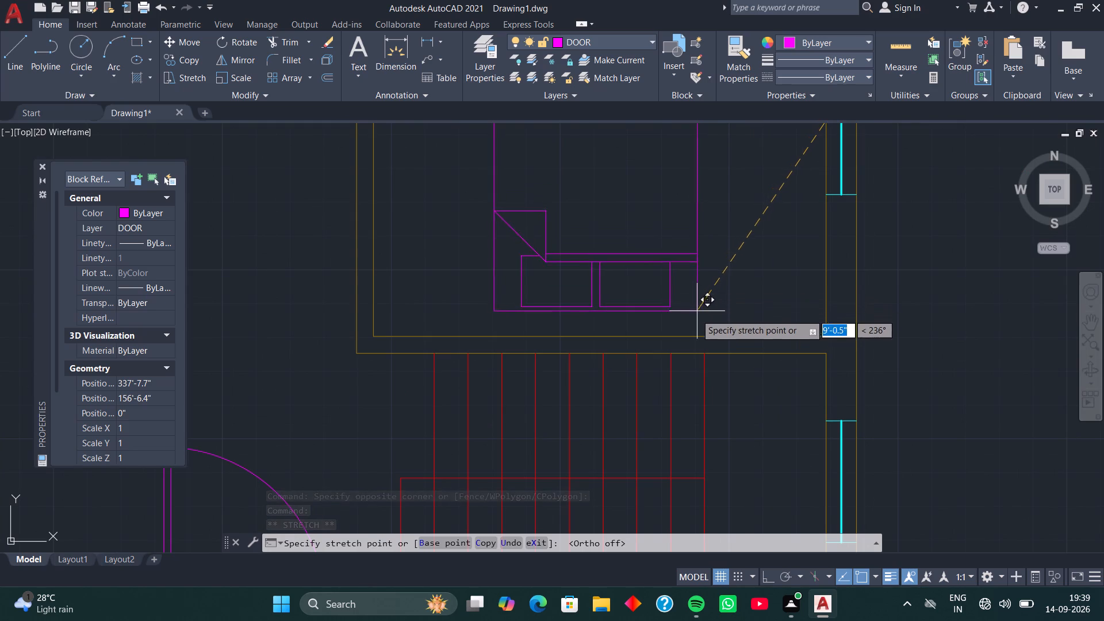
{"action": "left_click", "coordinate": [684, 324]}
{"action": "scroll", "coordinate": [727, 272], "scroll_direction": "down", "scroll_amount": 1}
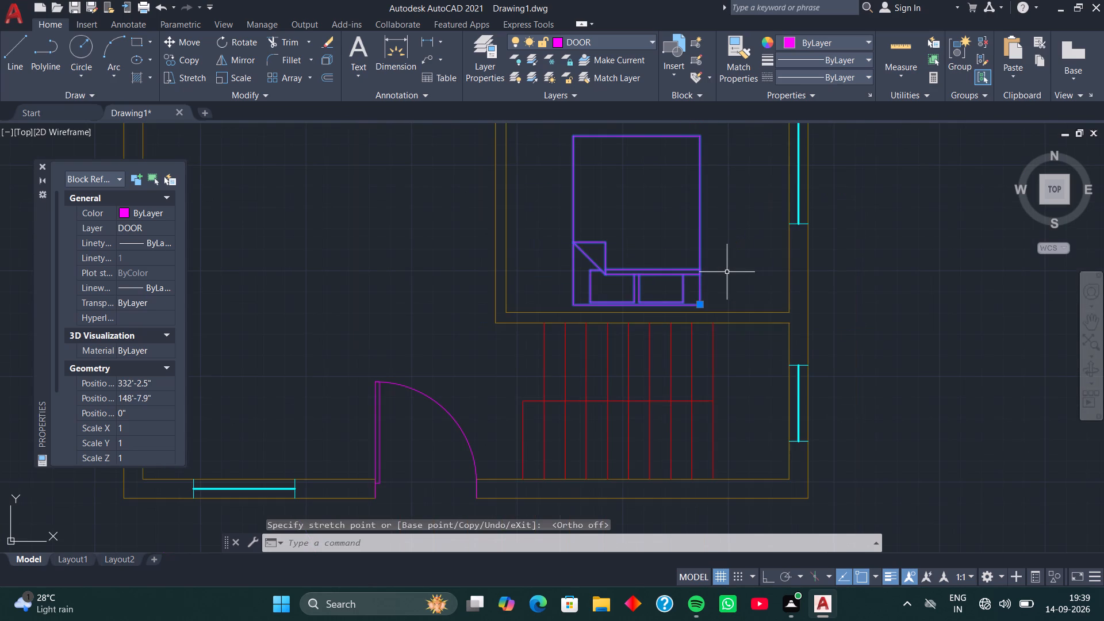
{"action": "key", "text": "Escape"}
Rotate the toilet block beside the right-hand plan 270° about its tank's upper-right corner, with Ortho on.
{"action": "scroll", "coordinate": [732, 266], "scroll_direction": "down", "scroll_amount": 3}
{"action": "middle_click_drag", "start_coordinate": [733, 255], "coordinate": [736, 268]}
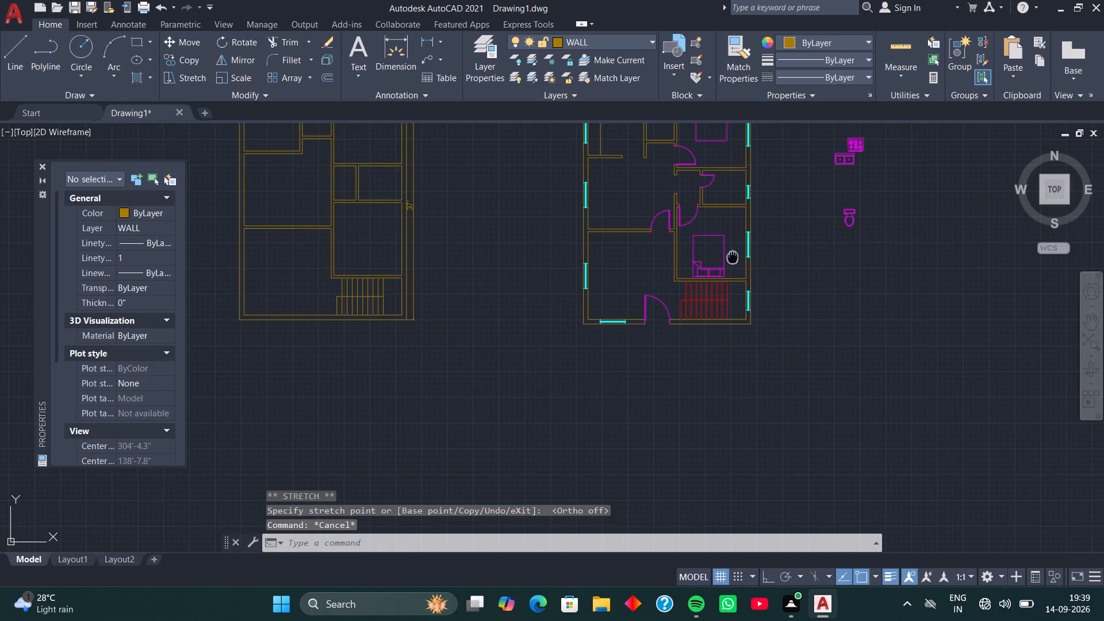
{"action": "middle_click_drag", "start_coordinate": [736, 268], "coordinate": [744, 300]}
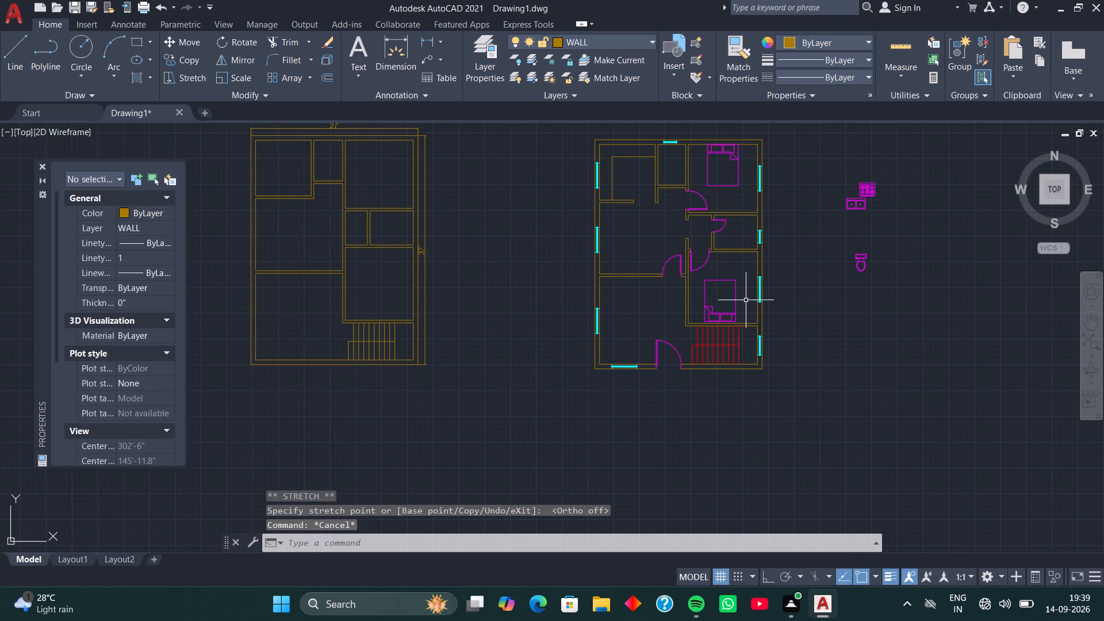
{"action": "scroll", "coordinate": [862, 255], "scroll_direction": "up", "scroll_amount": 4}
{"action": "left_click", "coordinate": [862, 255]}
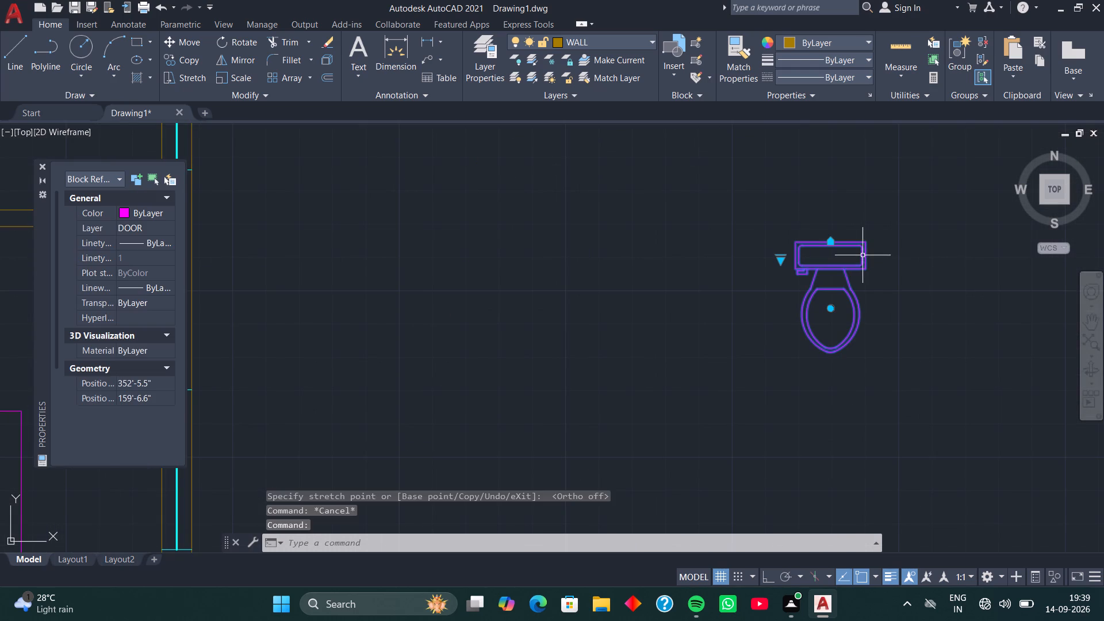
{"action": "type", "text": "RO"}
{"action": "key", "text": "space"}
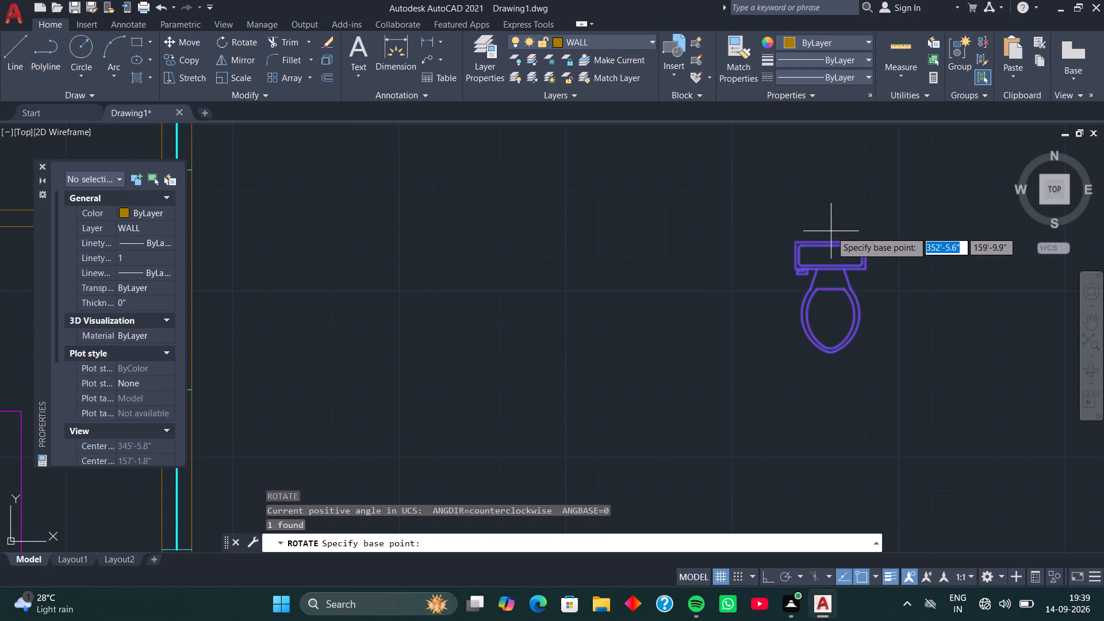
{"action": "left_click", "coordinate": [864, 239]}
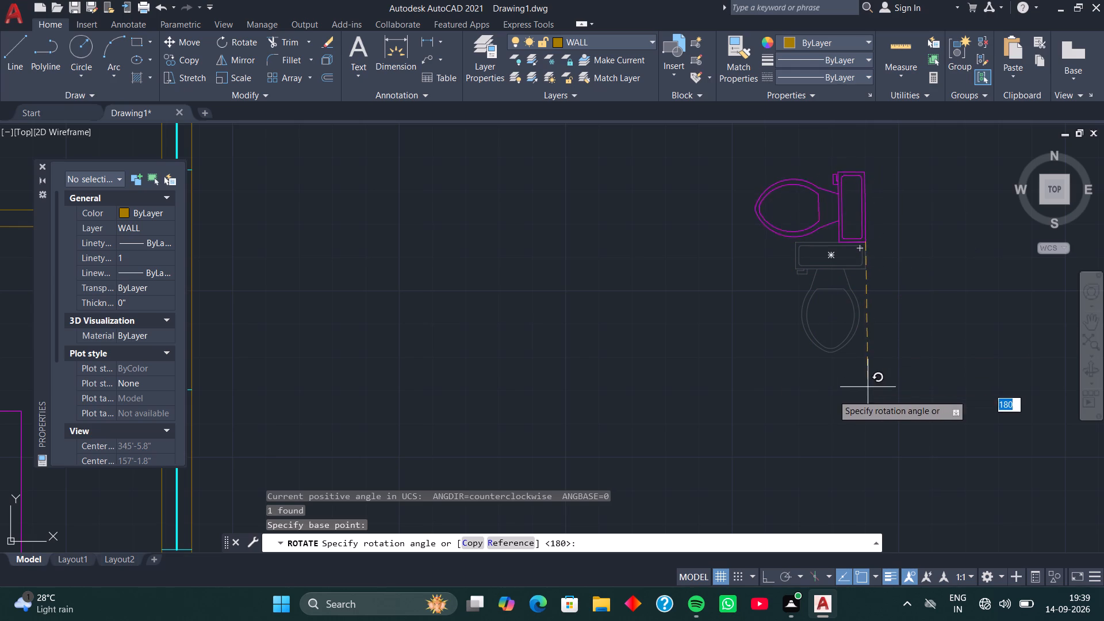
{"action": "key", "text": "F8"}
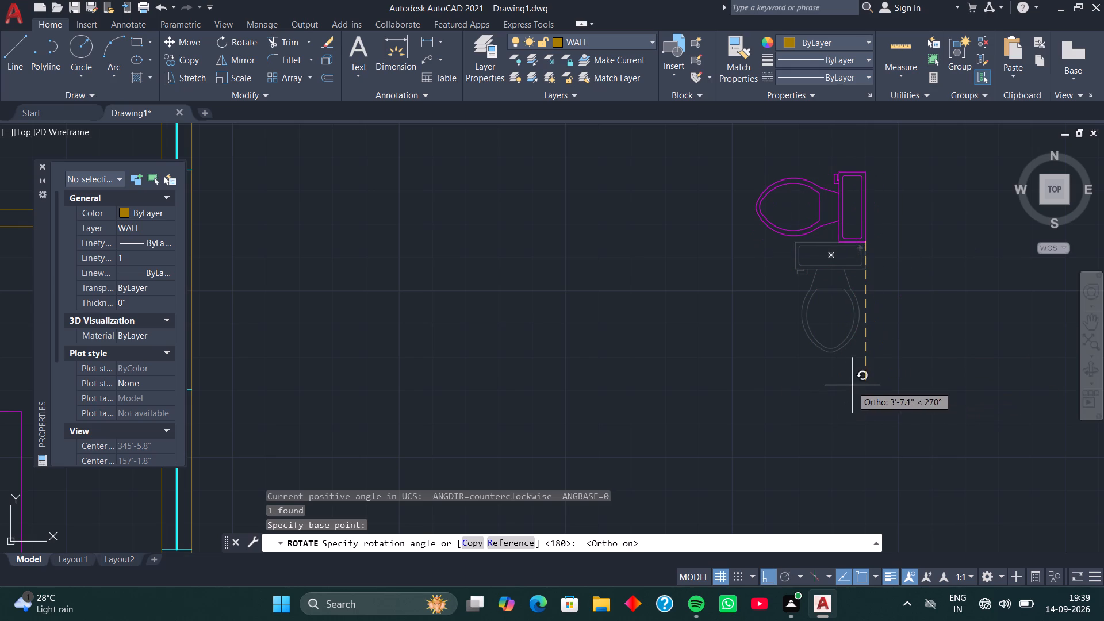
{"action": "left_click", "coordinate": [852, 385]}
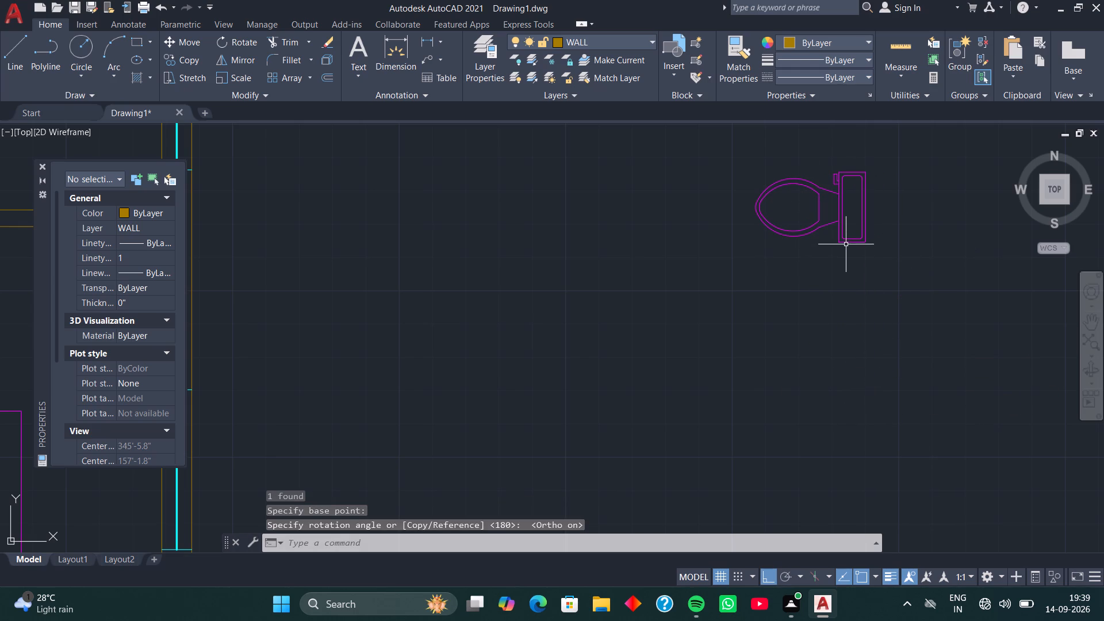
Move the toilet by the midpoint of its tank's back edge to the small bathroom's right wall, near the window's upper end, with Ortho off.
{"action": "left_click", "coordinate": [846, 241]}
{"action": "key", "text": "m"}
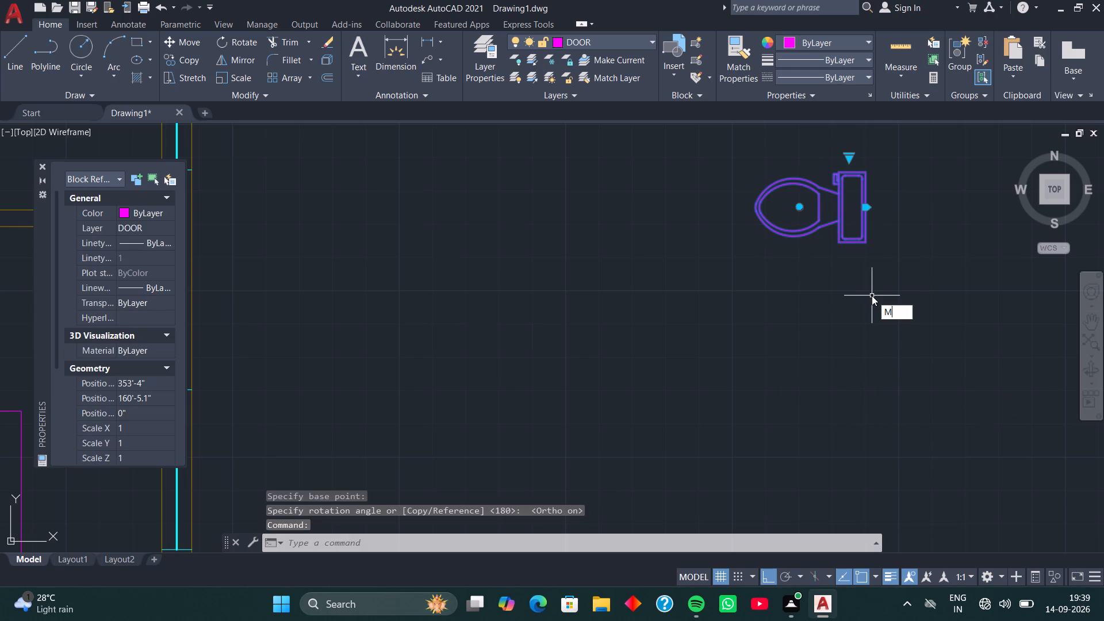
{"action": "key", "text": "space"}
{"action": "key", "text": "F8"}
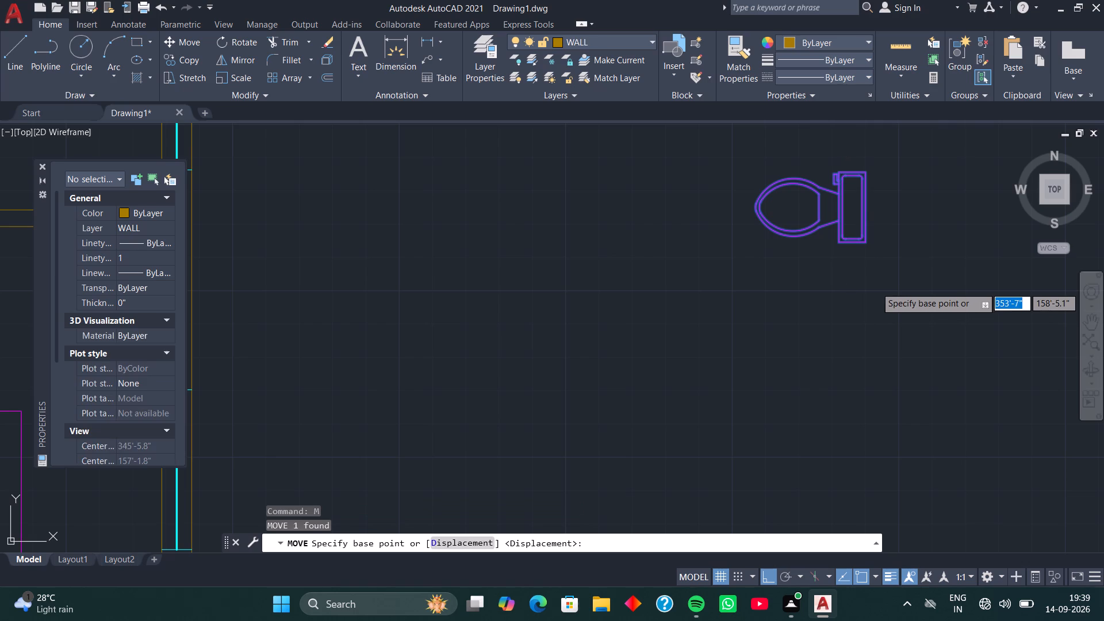
{"action": "left_click", "coordinate": [866, 205]}
{"action": "scroll", "coordinate": [742, 215], "scroll_direction": "down", "scroll_amount": 2}
{"action": "middle_click_drag", "start_coordinate": [694, 241], "coordinate": [810, 330]}
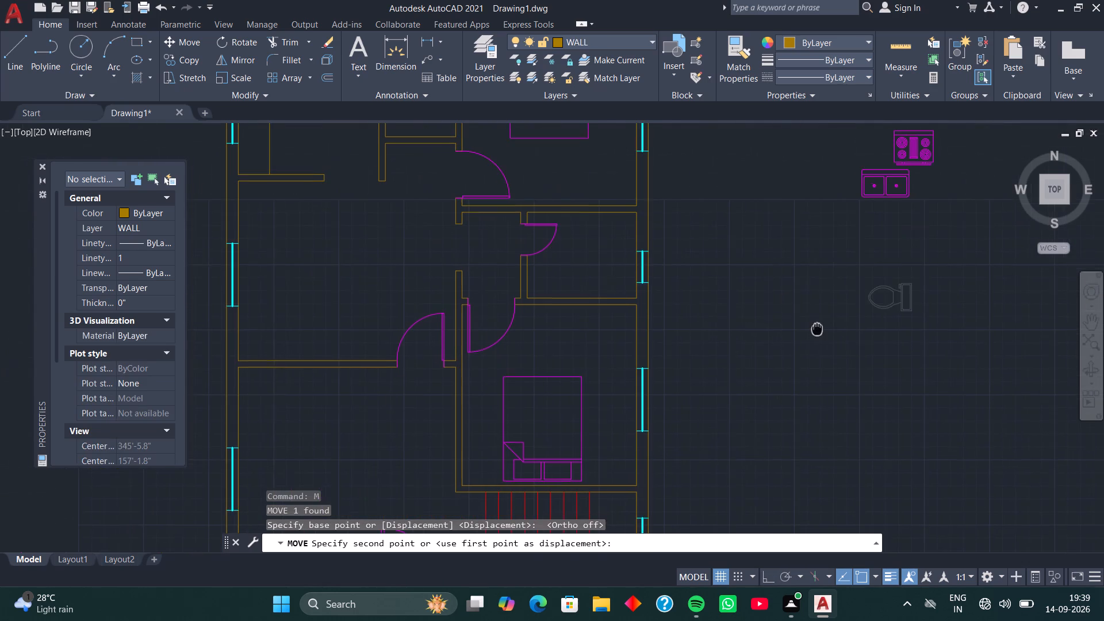
{"action": "scroll", "coordinate": [630, 281], "scroll_direction": "up", "scroll_amount": 4}
{"action": "middle_click_drag", "start_coordinate": [608, 226], "coordinate": [654, 367]}
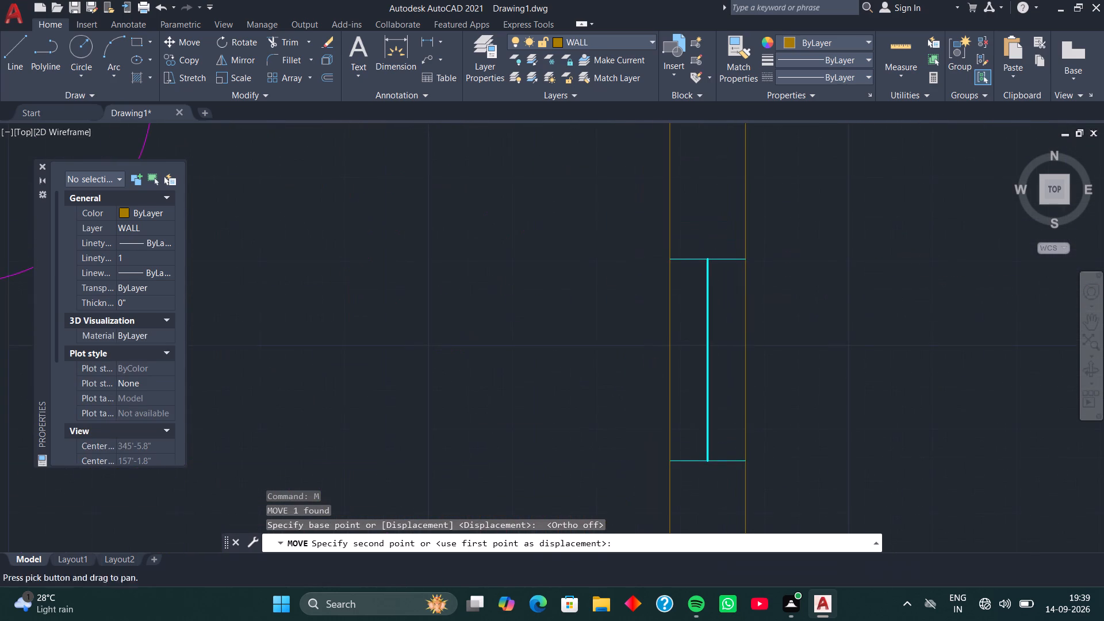
{"action": "scroll", "coordinate": [652, 255], "scroll_direction": "down", "scroll_amount": 2}
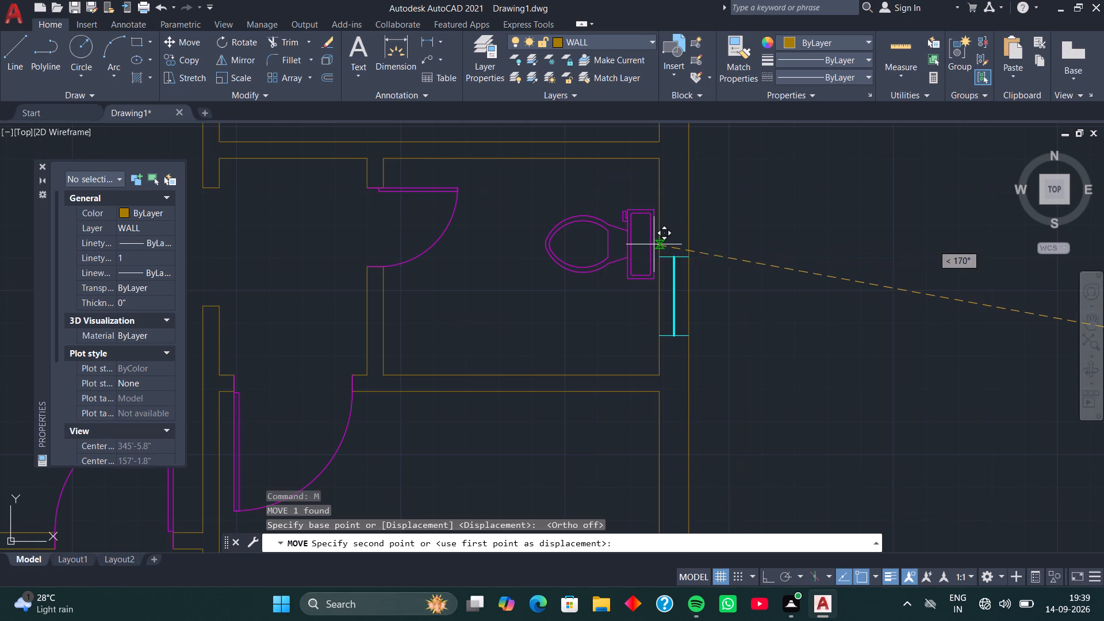
{"action": "left_click", "coordinate": [654, 244]}
Move the double sink block by its insertion grip from beside the plan into the upper-left kitchen.
{"action": "scroll", "coordinate": [631, 274], "scroll_direction": "down", "scroll_amount": 5}
{"action": "middle_click_drag", "start_coordinate": [620, 296], "coordinate": [669, 296]}
{"action": "scroll", "coordinate": [732, 256], "scroll_direction": "up", "scroll_amount": 4}
{"action": "left_click", "coordinate": [776, 267]}
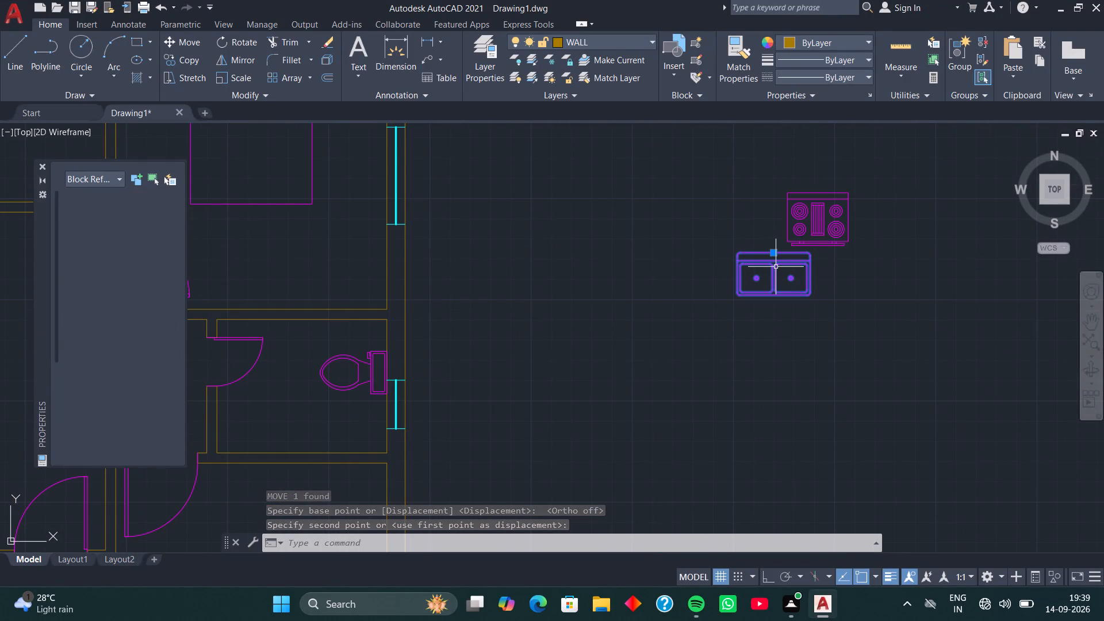
{"action": "left_click", "coordinate": [775, 251]}
{"action": "scroll", "coordinate": [642, 240], "scroll_direction": "down", "scroll_amount": 2}
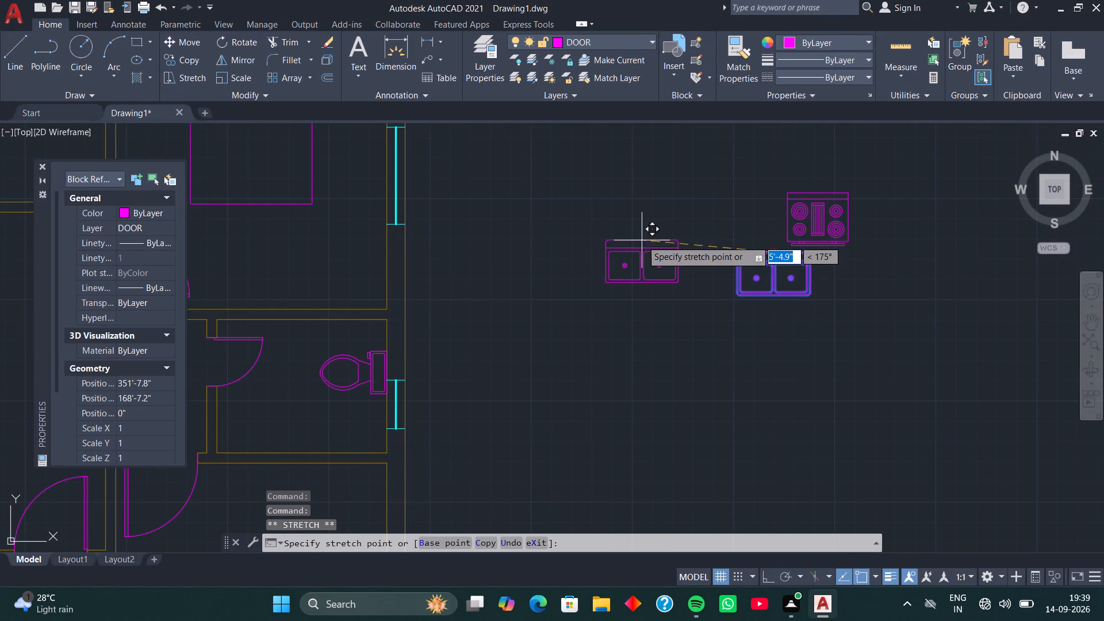
{"action": "scroll", "coordinate": [642, 241], "scroll_direction": "down", "scroll_amount": 1}
{"action": "middle_click_drag", "start_coordinate": [627, 254], "coordinate": [735, 323]}
{"action": "scroll", "coordinate": [555, 297], "scroll_direction": "up", "scroll_amount": 4}
{"action": "middle_click_drag", "start_coordinate": [572, 252], "coordinate": [589, 346]}
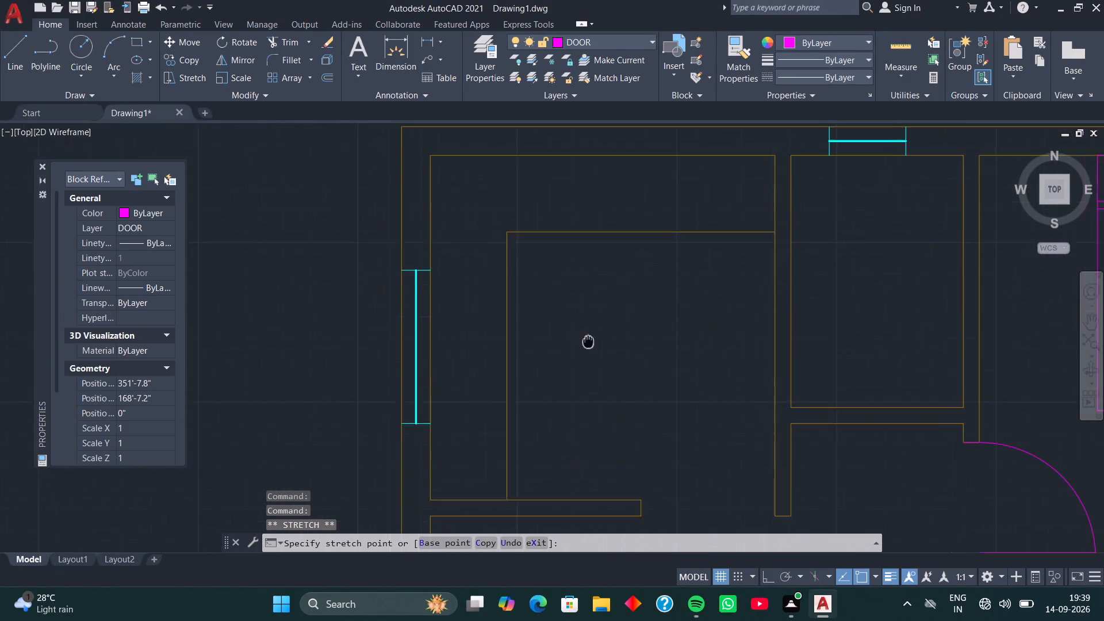
{"action": "middle_click_drag", "start_coordinate": [589, 346], "coordinate": [591, 351]}
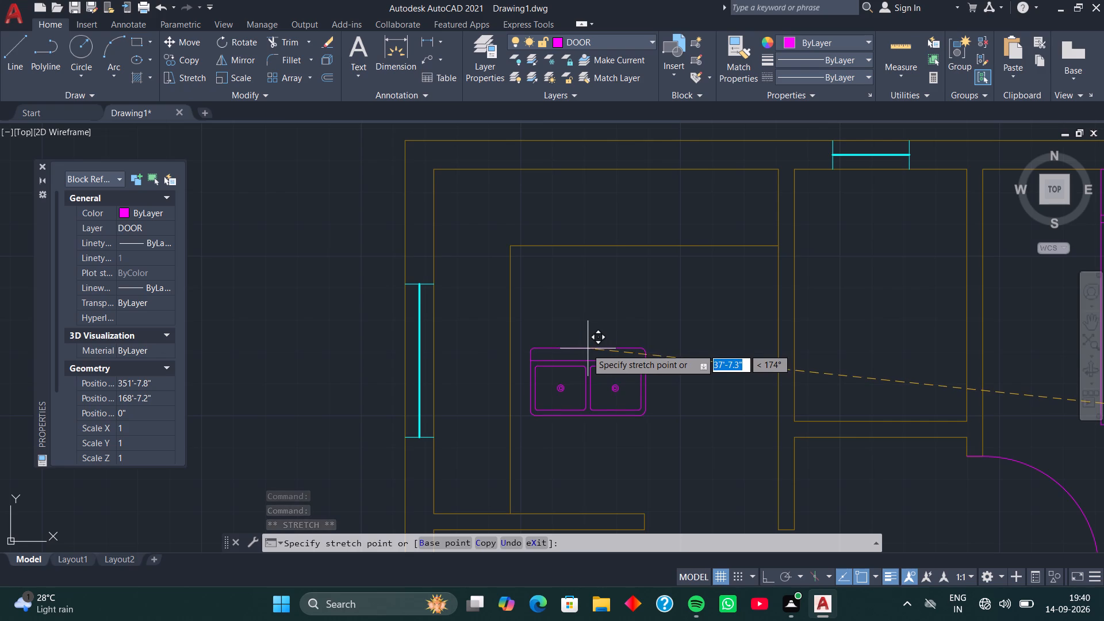
{"action": "left_click", "coordinate": [597, 328]}
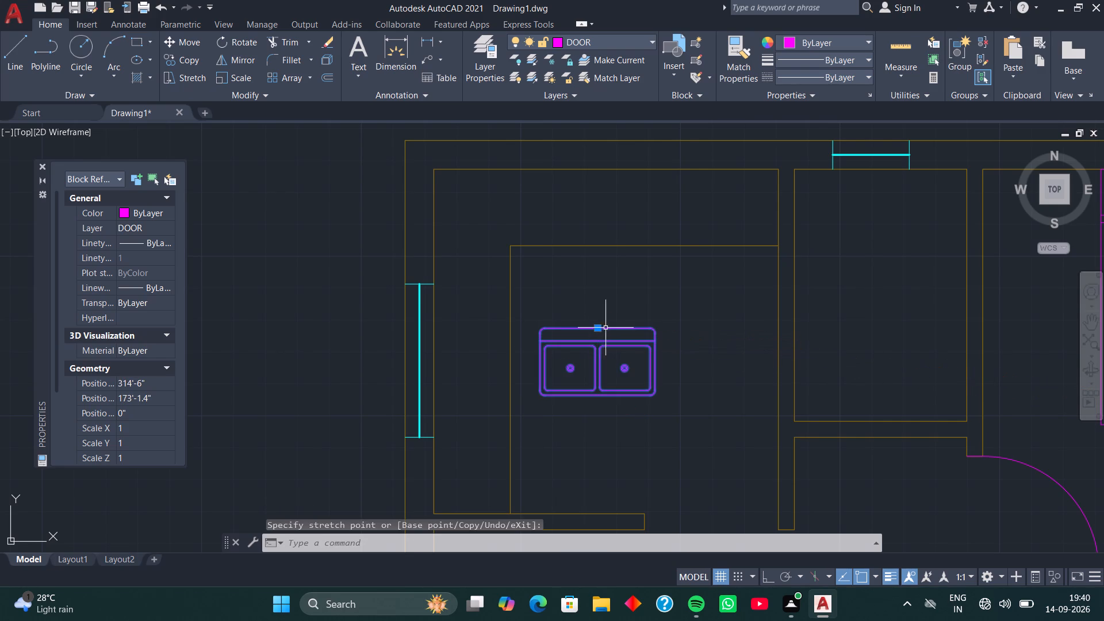
Rotate the double sink 90° about its upper-left corner so its back edge faces the left wall.
{"action": "key", "text": "r"}
{"action": "key", "text": "o"}
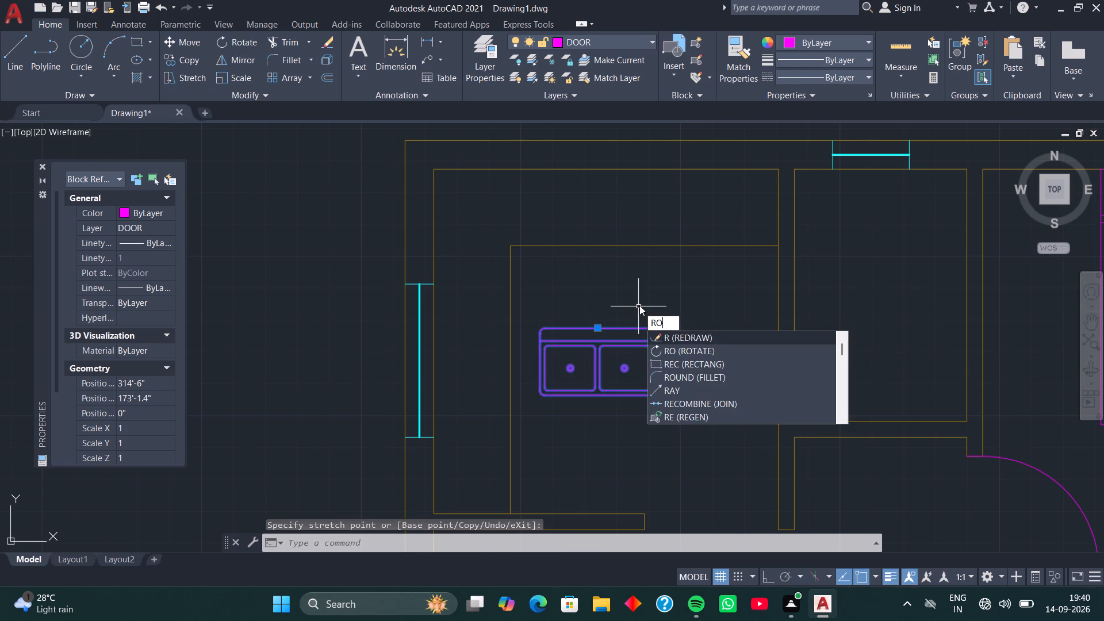
{"action": "key", "text": "space"}
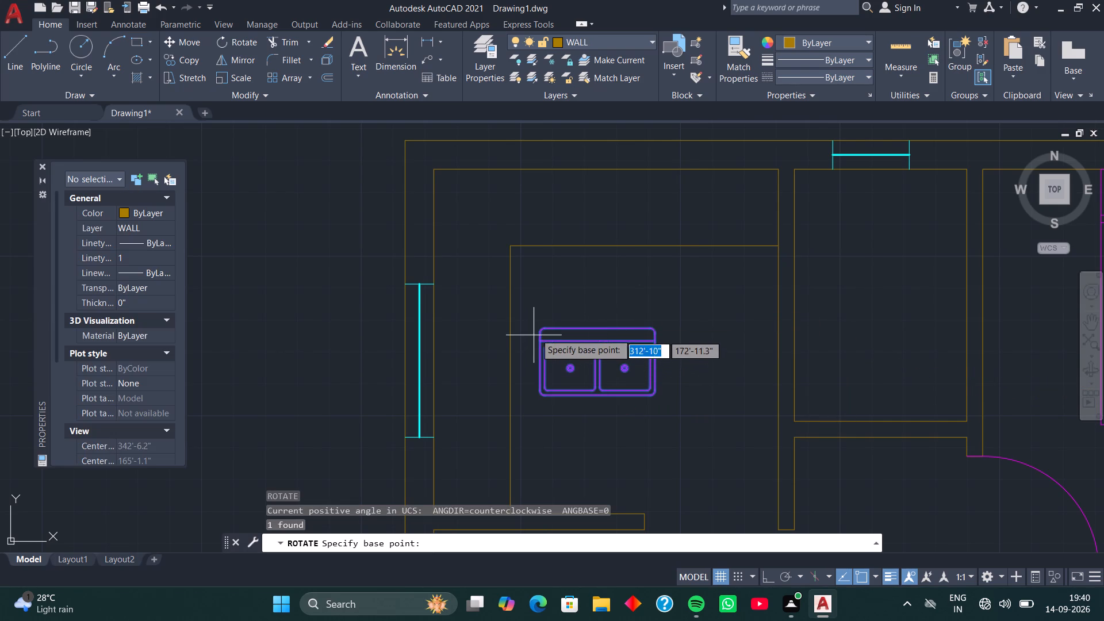
{"action": "left_click", "coordinate": [536, 332]}
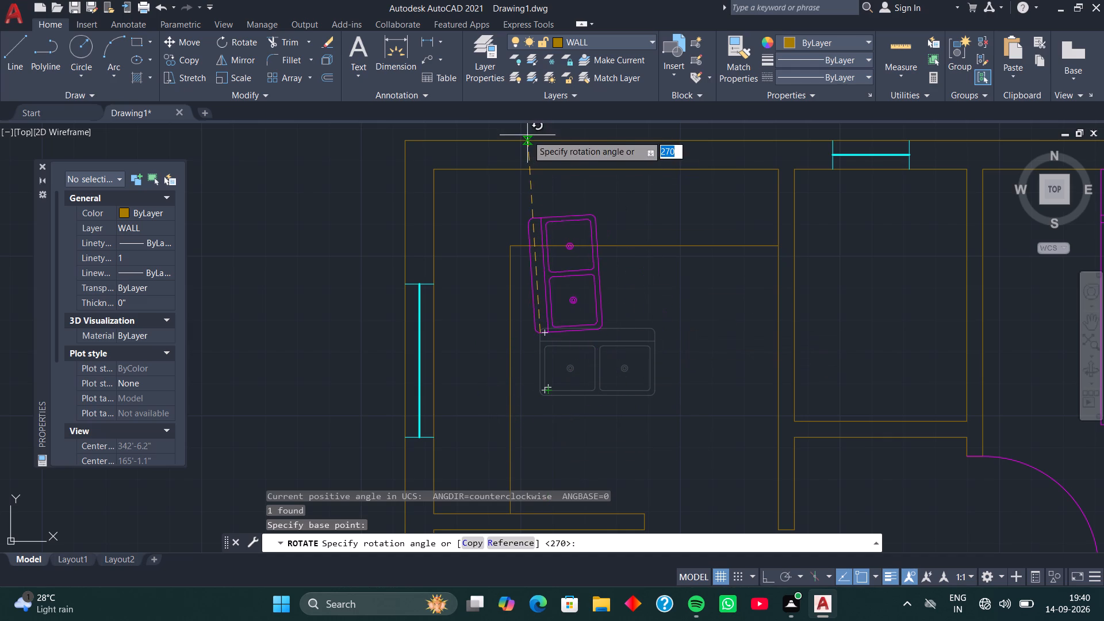
{"action": "scroll", "coordinate": [551, 154], "scroll_direction": "down", "scroll_amount": 1}
{"action": "middle_click_drag", "start_coordinate": [551, 171], "coordinate": [546, 318]}
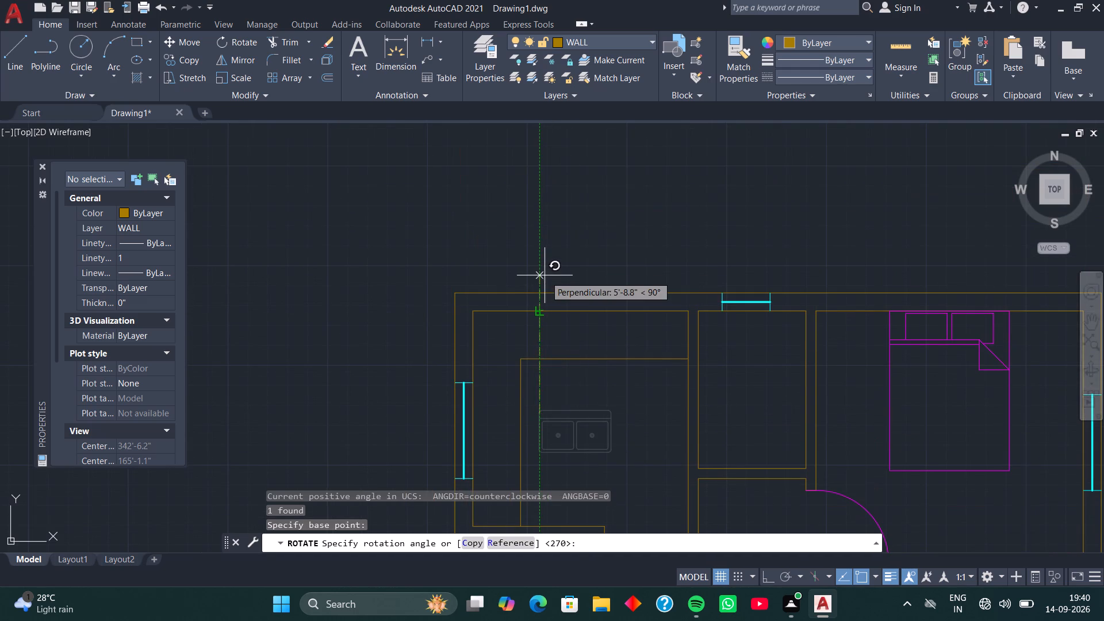
{"action": "left_click", "coordinate": [539, 255]}
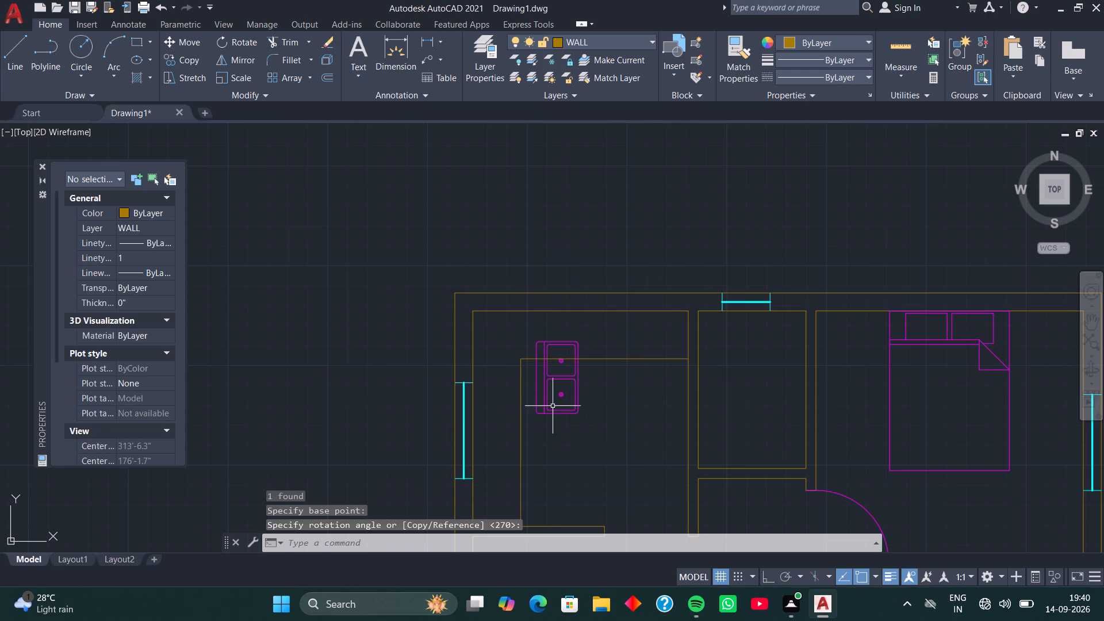
Move the sink by its back edge's midpoint onto the kitchen's left counter, beside the window.
{"action": "left_click", "coordinate": [553, 410]}
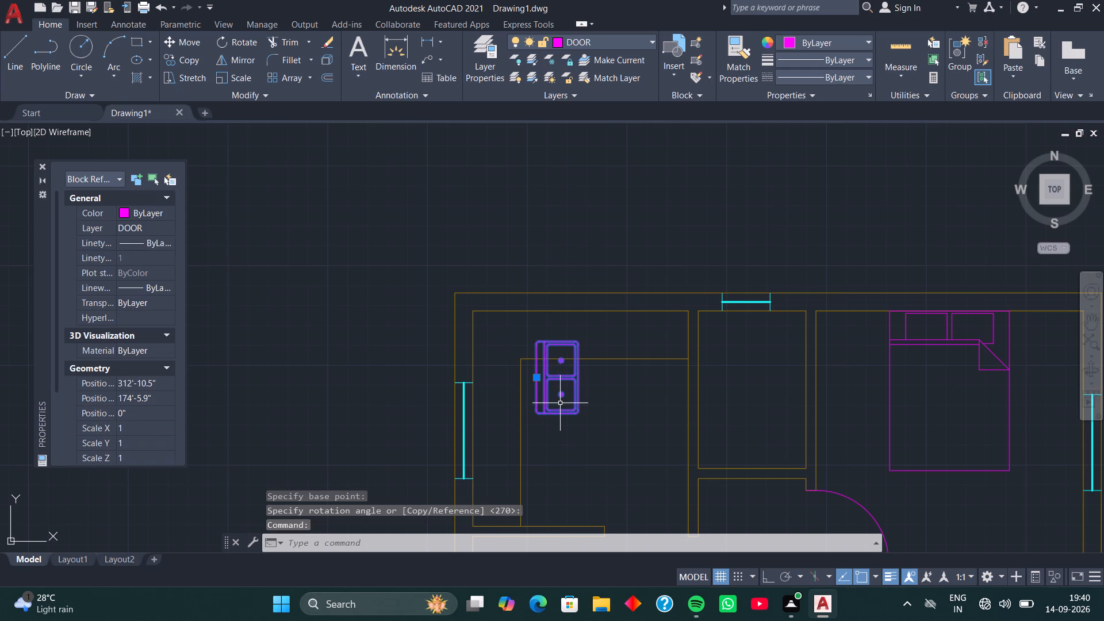
{"action": "key", "text": "m"}
{"action": "key", "text": "space"}
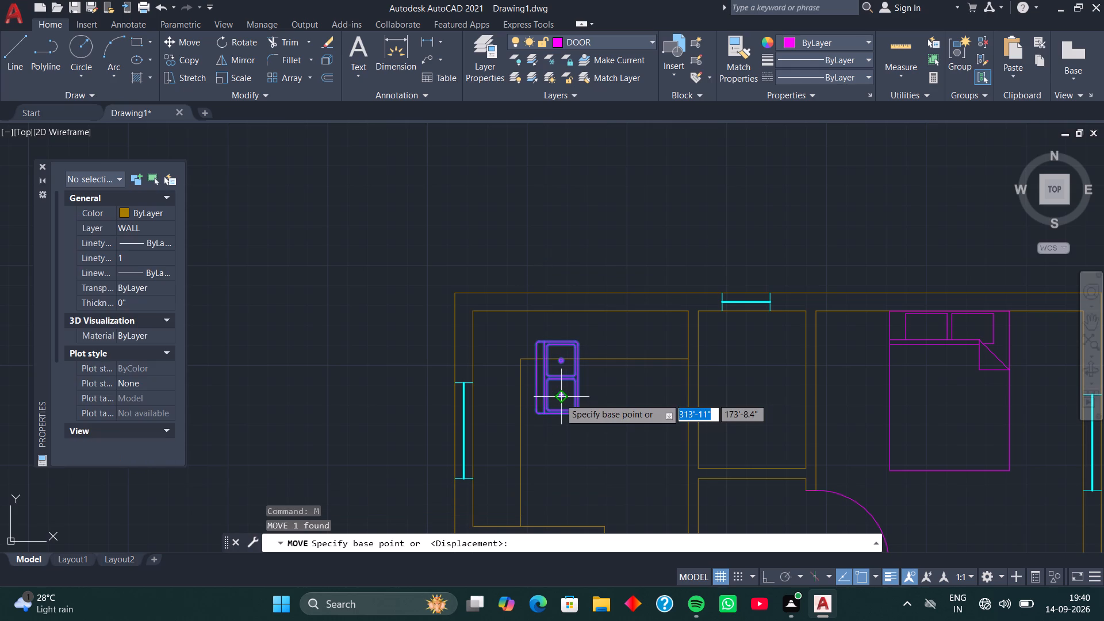
{"action": "left_click", "coordinate": [534, 376]}
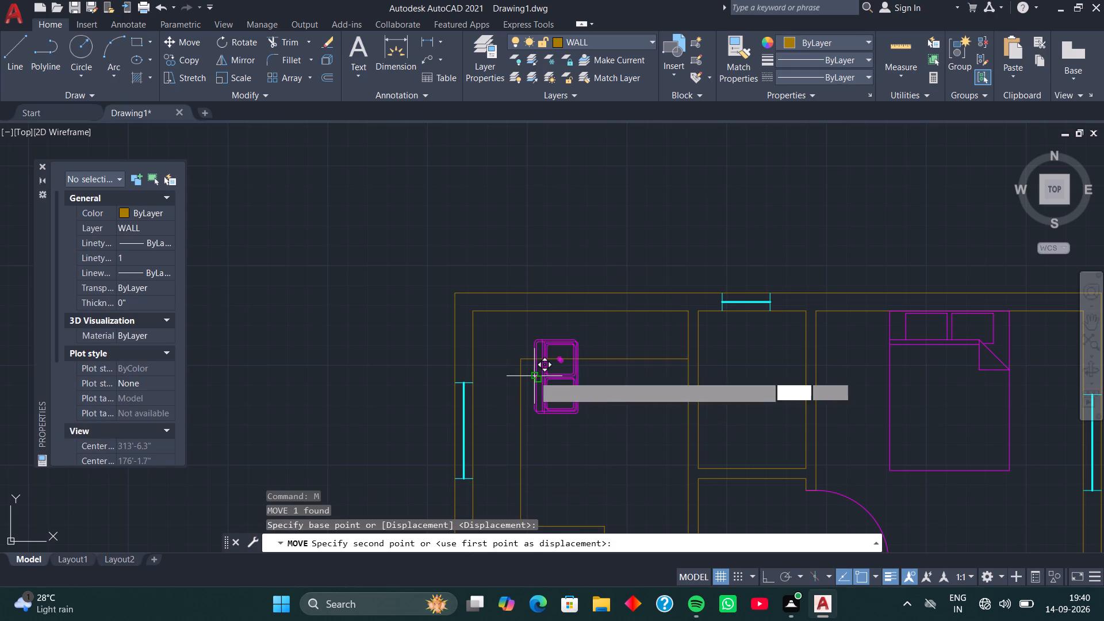
{"action": "middle_click_drag", "start_coordinate": [495, 442], "coordinate": [582, 273]}
{"action": "scroll", "coordinate": [562, 279], "scroll_direction": "up", "scroll_amount": 3}
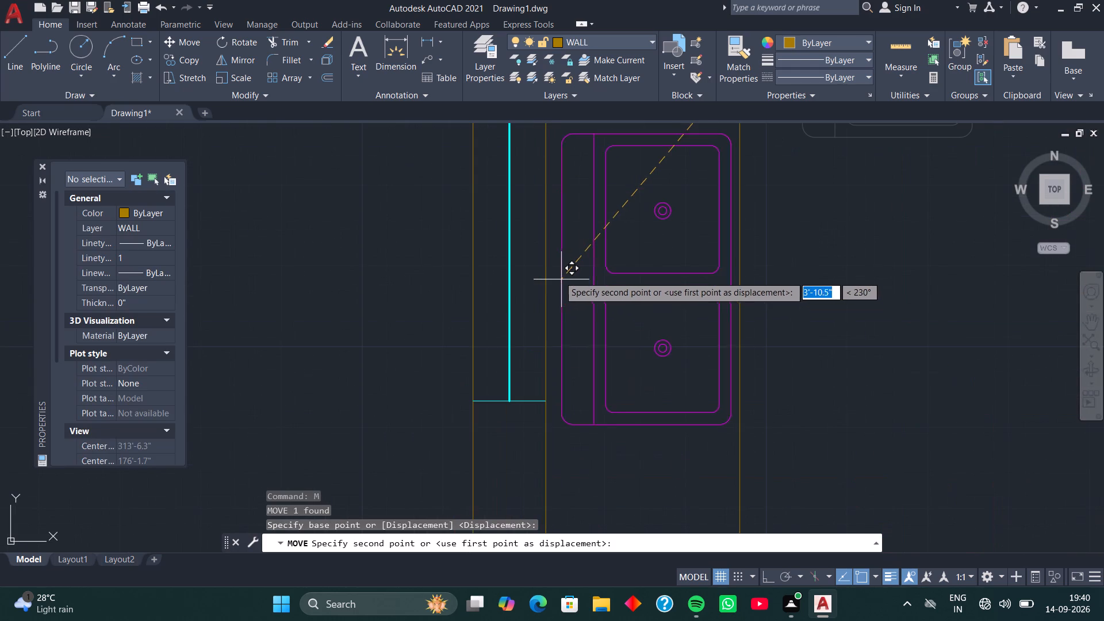
{"action": "left_click", "coordinate": [557, 273]}
Move the stove block by its insertion grip onto the kitchen's upper counter, with its back edge against the upper wall.
{"action": "scroll", "coordinate": [735, 263], "scroll_direction": "down", "scroll_amount": 4}
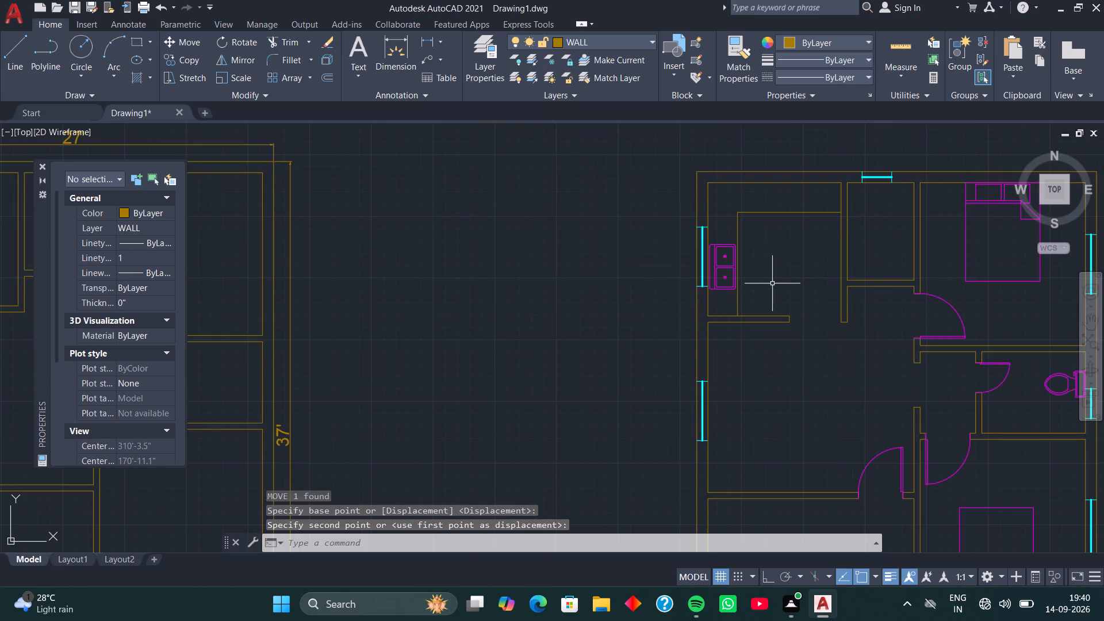
{"action": "middle_click_drag", "start_coordinate": [778, 283], "coordinate": [608, 342]}
{"action": "scroll", "coordinate": [776, 327], "scroll_direction": "down", "scroll_amount": 2}
{"action": "middle_click_drag", "start_coordinate": [810, 342], "coordinate": [726, 326]}
{"action": "scroll", "coordinate": [831, 315], "scroll_direction": "up", "scroll_amount": 1}
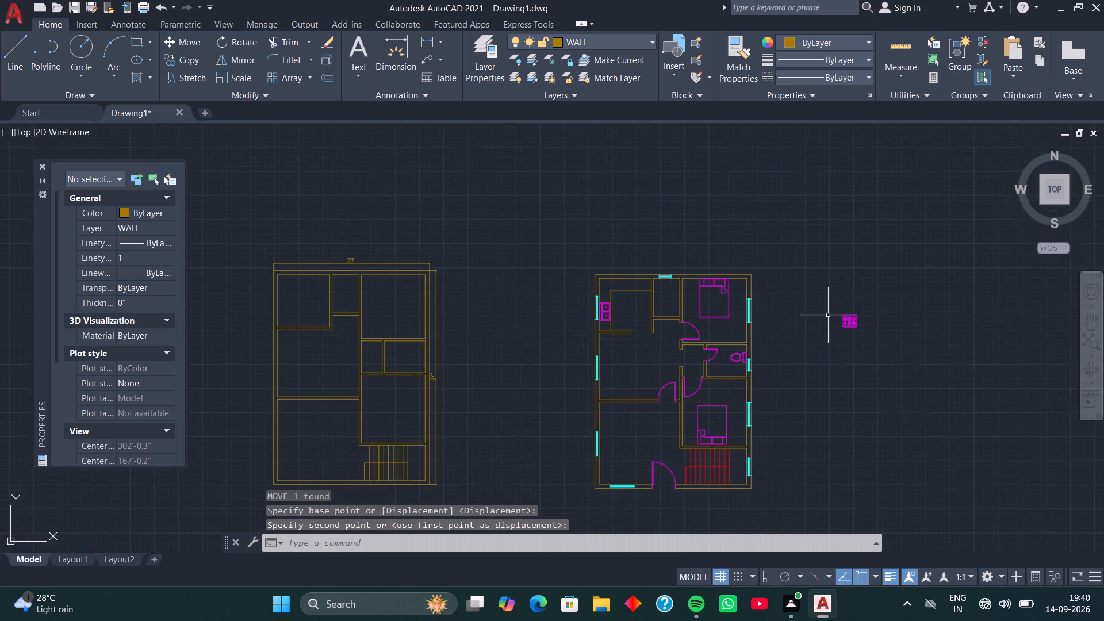
{"action": "scroll", "coordinate": [831, 315], "scroll_direction": "up", "scroll_amount": 2}
{"action": "left_click", "coordinate": [887, 317]}
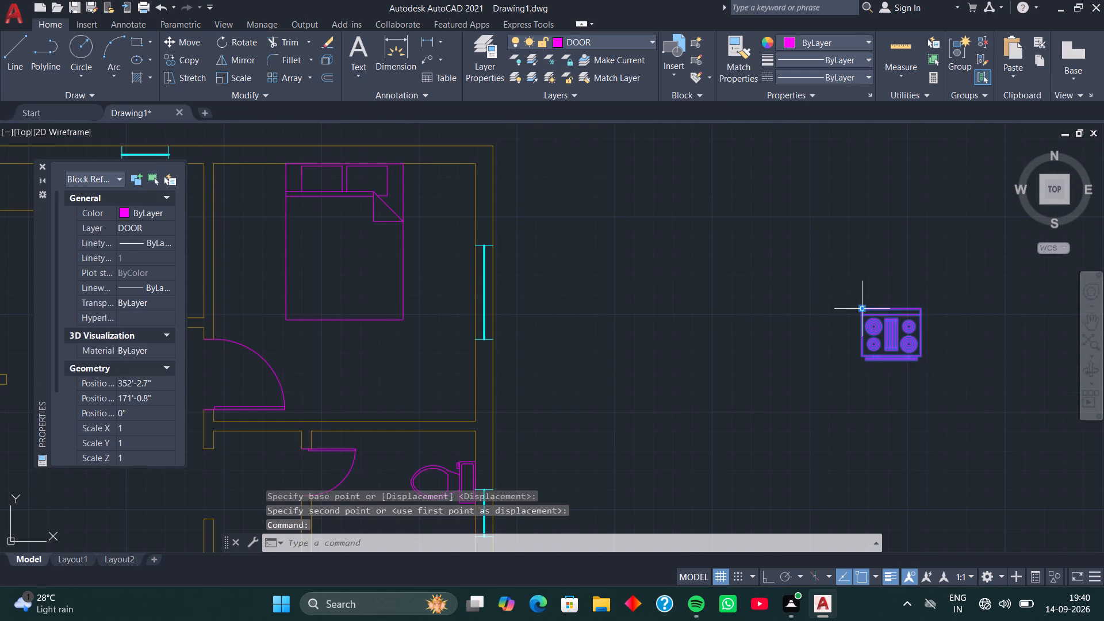
{"action": "left_click", "coordinate": [860, 307]}
{"action": "scroll", "coordinate": [626, 320], "scroll_direction": "down", "scroll_amount": 3}
{"action": "middle_click_drag", "start_coordinate": [551, 317], "coordinate": [649, 367]}
{"action": "scroll", "coordinate": [552, 326], "scroll_direction": "up", "scroll_amount": 4}
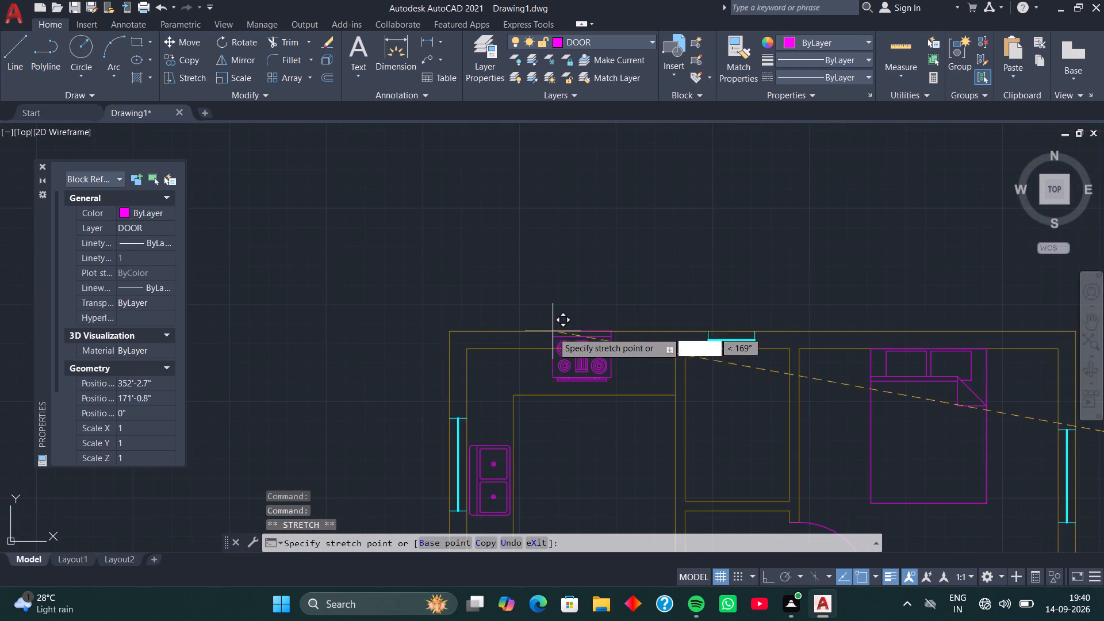
{"action": "scroll", "coordinate": [553, 335], "scroll_direction": "up", "scroll_amount": 3}
{"action": "scroll", "coordinate": [549, 356], "scroll_direction": "down", "scroll_amount": 2}
{"action": "middle_click_drag", "start_coordinate": [546, 356], "coordinate": [537, 190]}
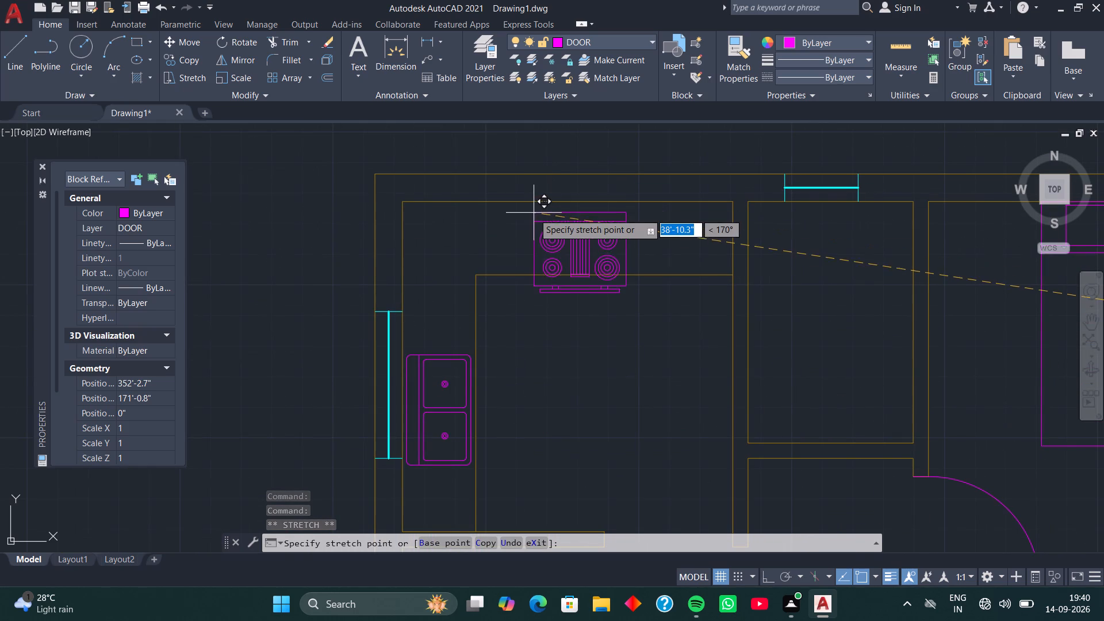
{"action": "left_click", "coordinate": [534, 207]}
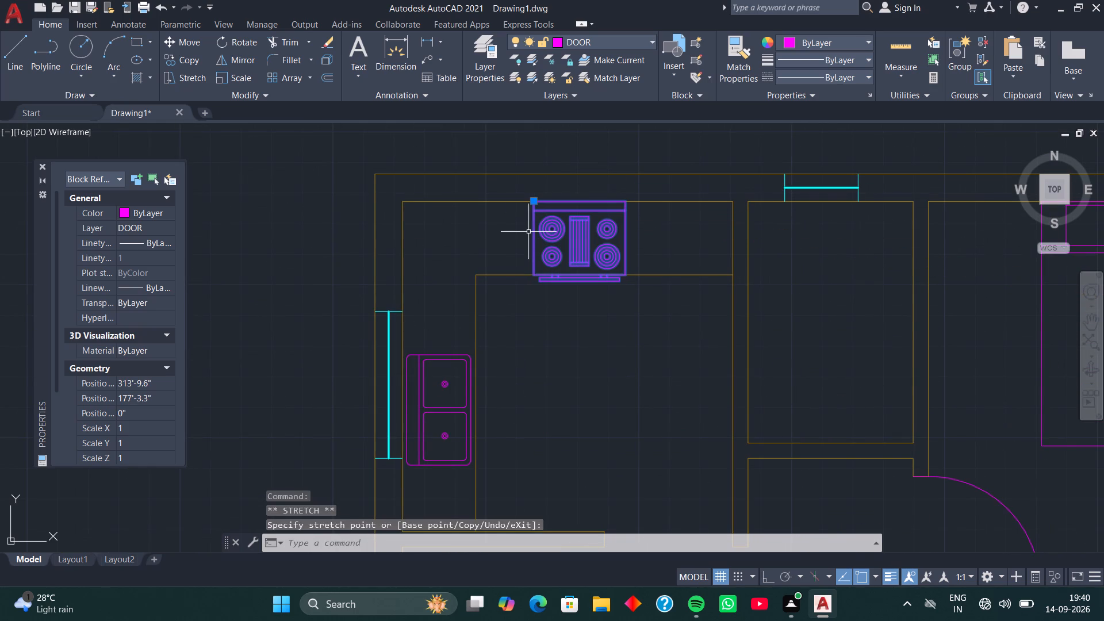
Scale the stove down freehand by about 0.9 from its upper-left corner to fit within the counter depth.
{"action": "type", "text": "SC"}
{"action": "key", "text": "space"}
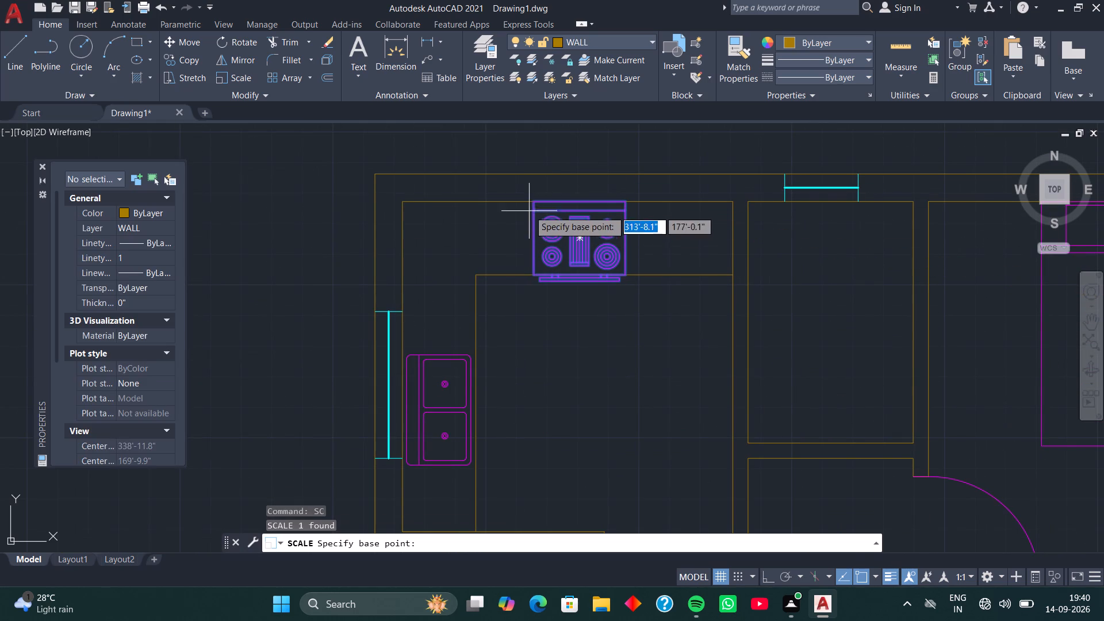
{"action": "left_click", "coordinate": [532, 205]}
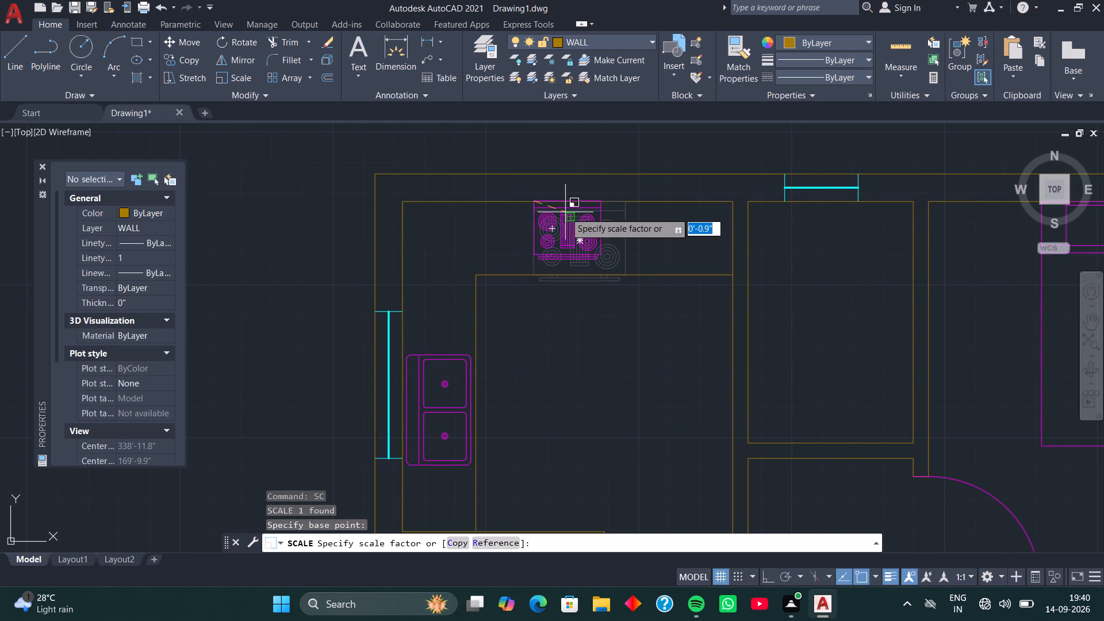
{"action": "left_click", "coordinate": [565, 212]}
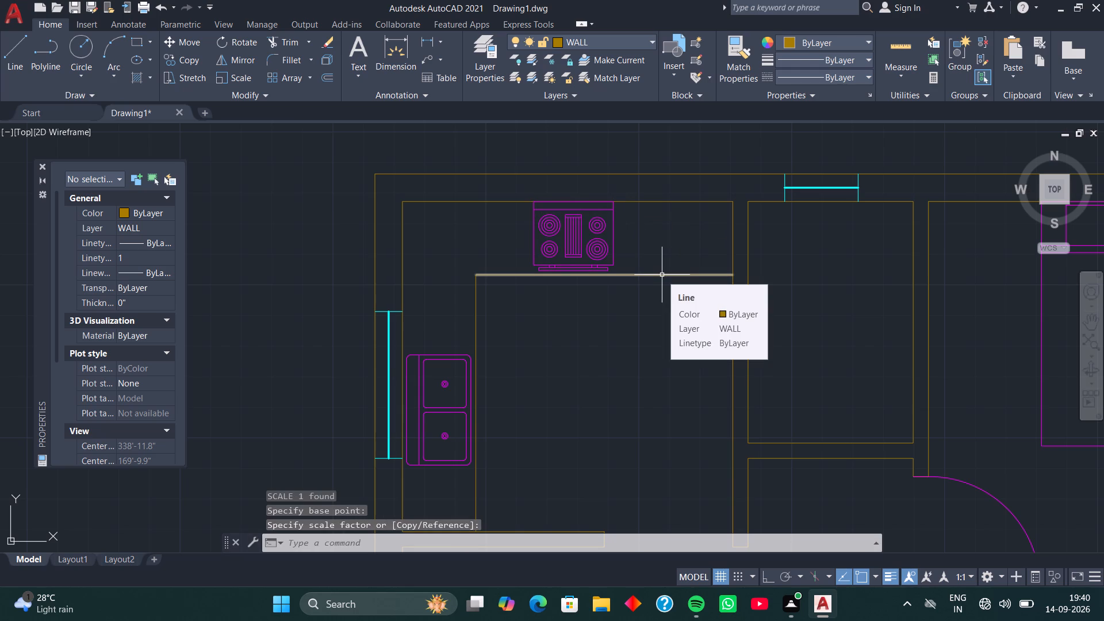
Review the overall layout of the furnished right-hand plan, from the kitchen to the staircase.
{"action": "scroll", "coordinate": [789, 335], "scroll_direction": "down", "scroll_amount": 2}
{"action": "middle_click_drag", "start_coordinate": [814, 462], "coordinate": [775, 278]}
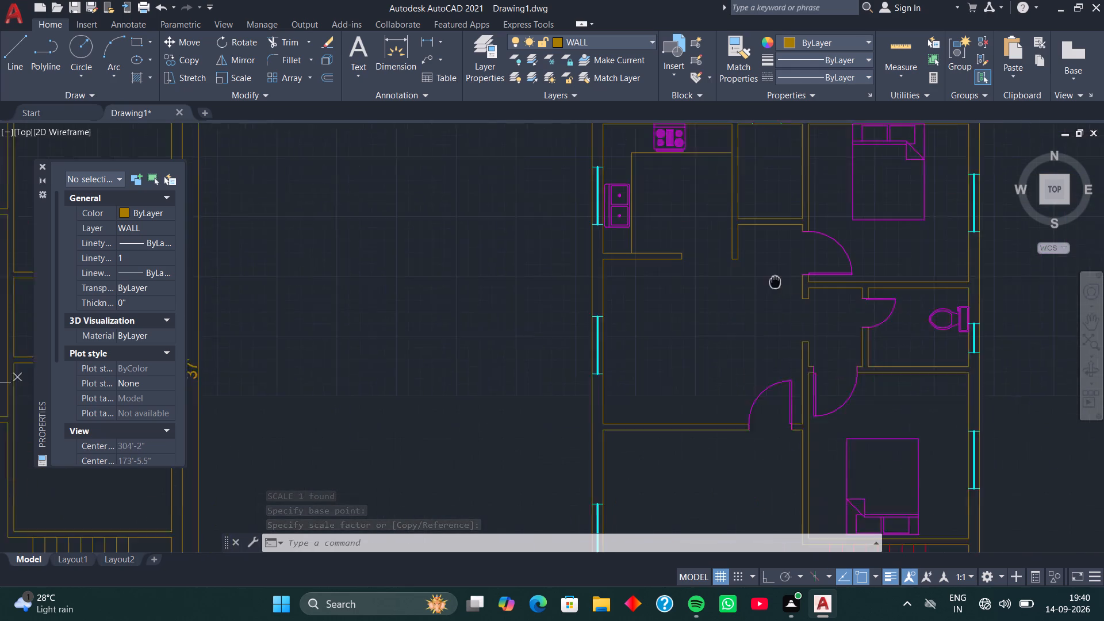
{"action": "middle_click_drag", "start_coordinate": [775, 278], "coordinate": [775, 272]}
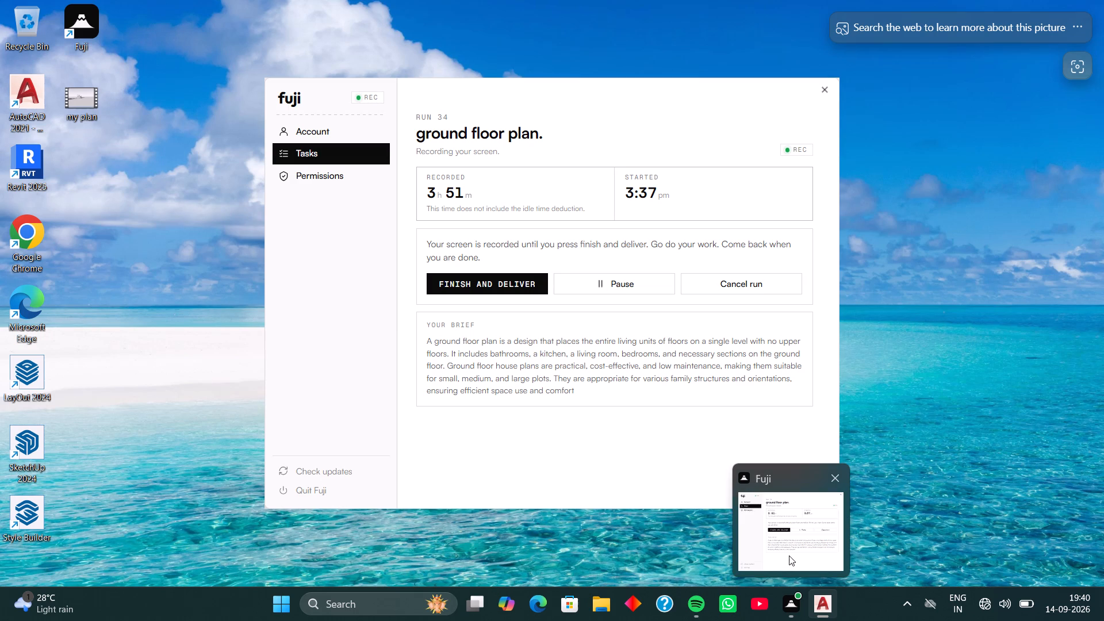
{"action": "scroll", "coordinate": [647, 344], "scroll_direction": "down", "scroll_amount": 1}
{"action": "middle_click_drag", "start_coordinate": [659, 315], "coordinate": [651, 317]}
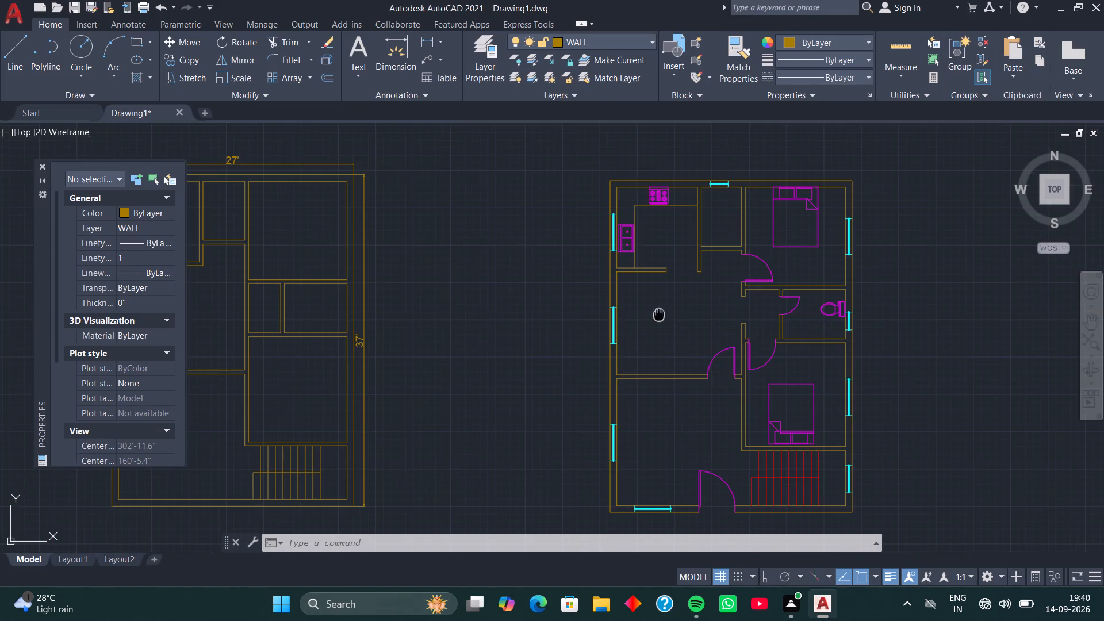
{"action": "middle_click_drag", "start_coordinate": [651, 317], "coordinate": [565, 324]}
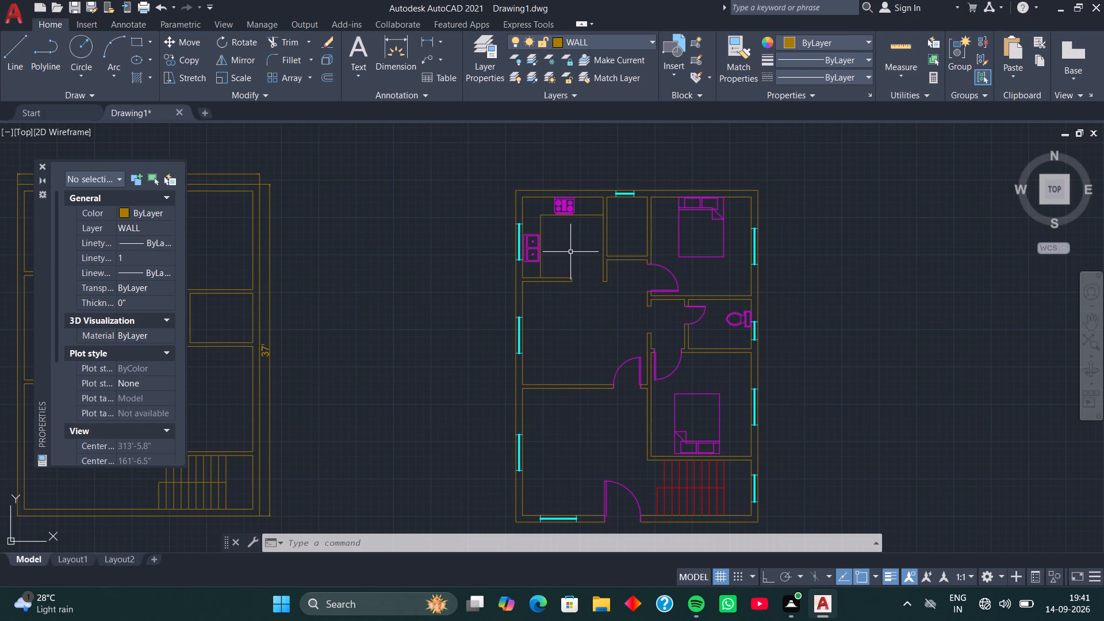
{"action": "middle_click_drag", "start_coordinate": [553, 248], "coordinate": [499, 204]}
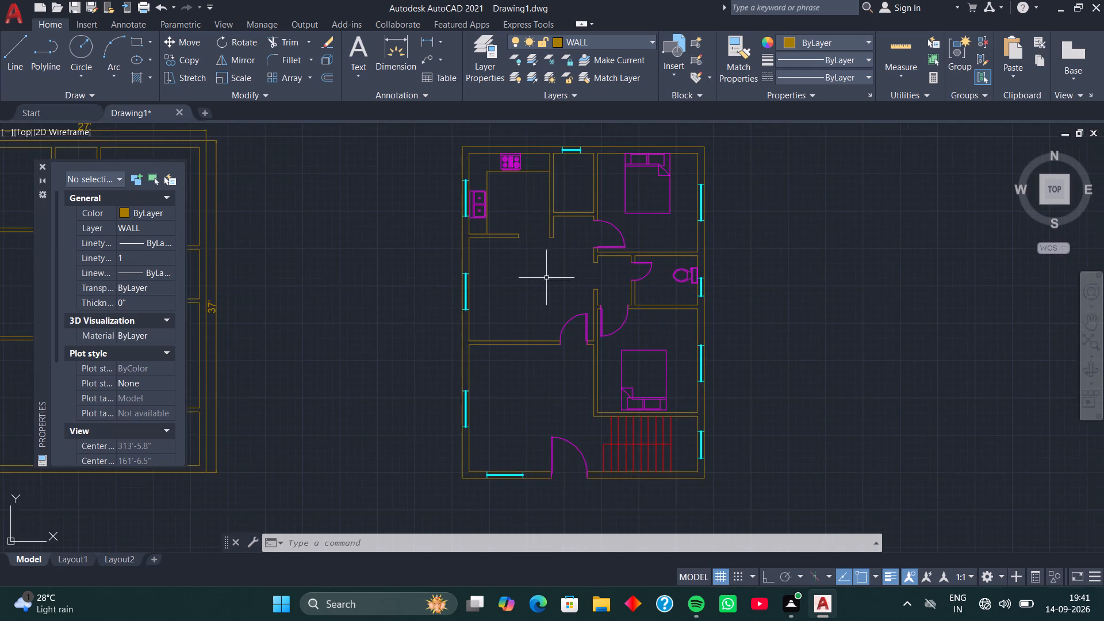
{"action": "middle_click_drag", "start_coordinate": [543, 279], "coordinate": [502, 208]}
{"action": "middle_click", "coordinate": [502, 207]}
Make ROOM DETAILS the current layer.
{"action": "scroll", "coordinate": [472, 251], "scroll_direction": "up", "scroll_amount": 2}
{"action": "middle_click_drag", "start_coordinate": [465, 218], "coordinate": [495, 365]}
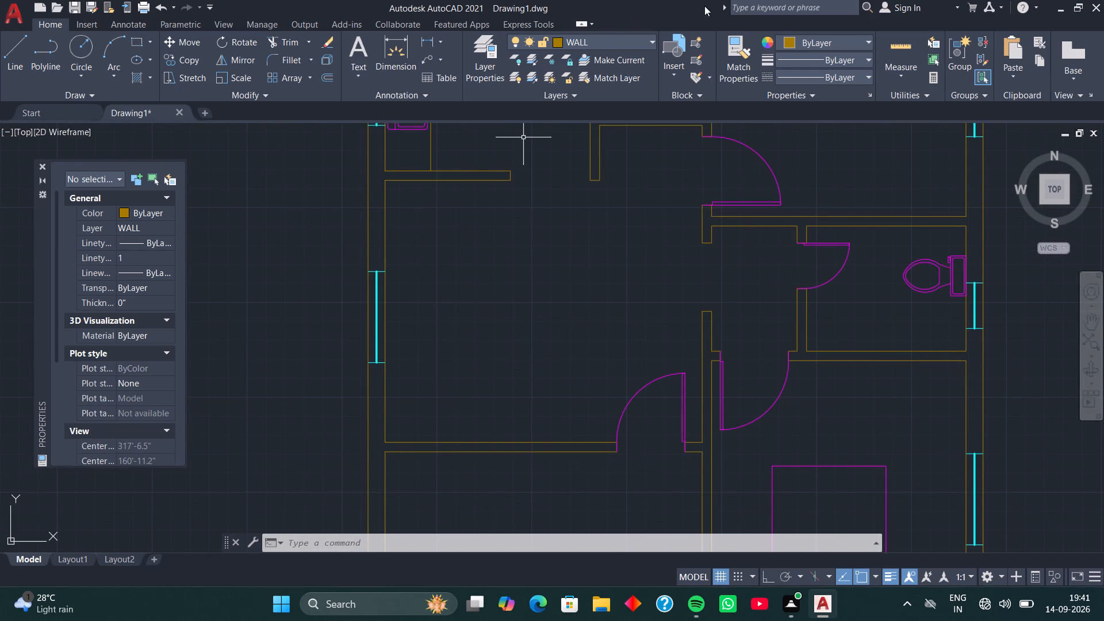
{"action": "left_click", "coordinate": [650, 41]}
{"action": "left_click", "coordinate": [613, 109]}
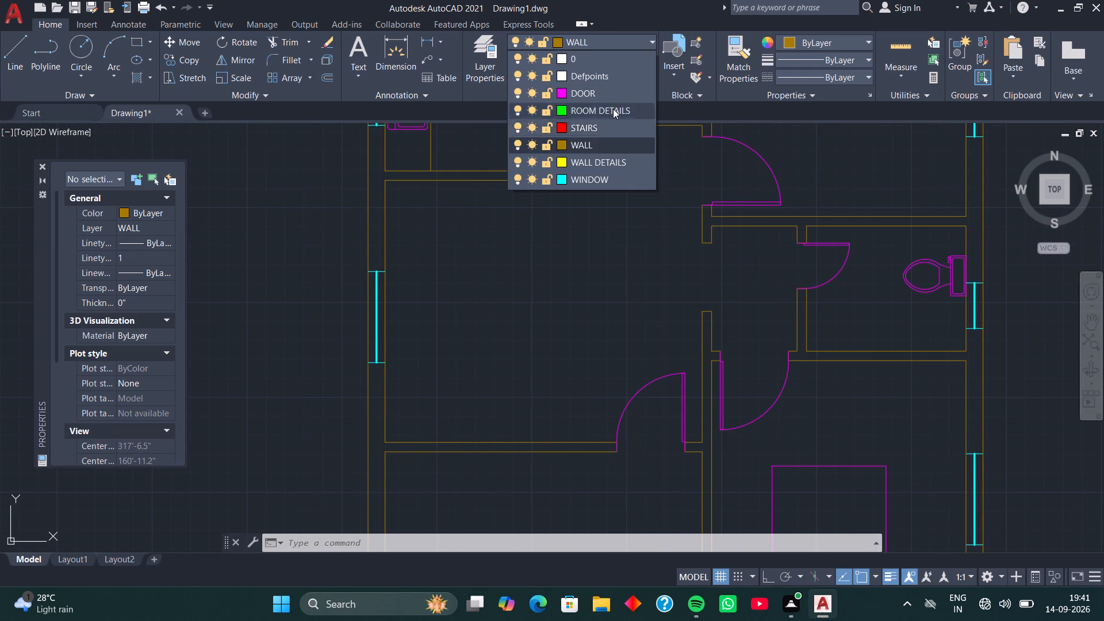
Place single-line text reading DINING in the room below the kitchen, with height 8" and rotation 0.
{"action": "key", "text": "d"}
{"action": "key", "text": "t"}
{"action": "key", "text": "space"}
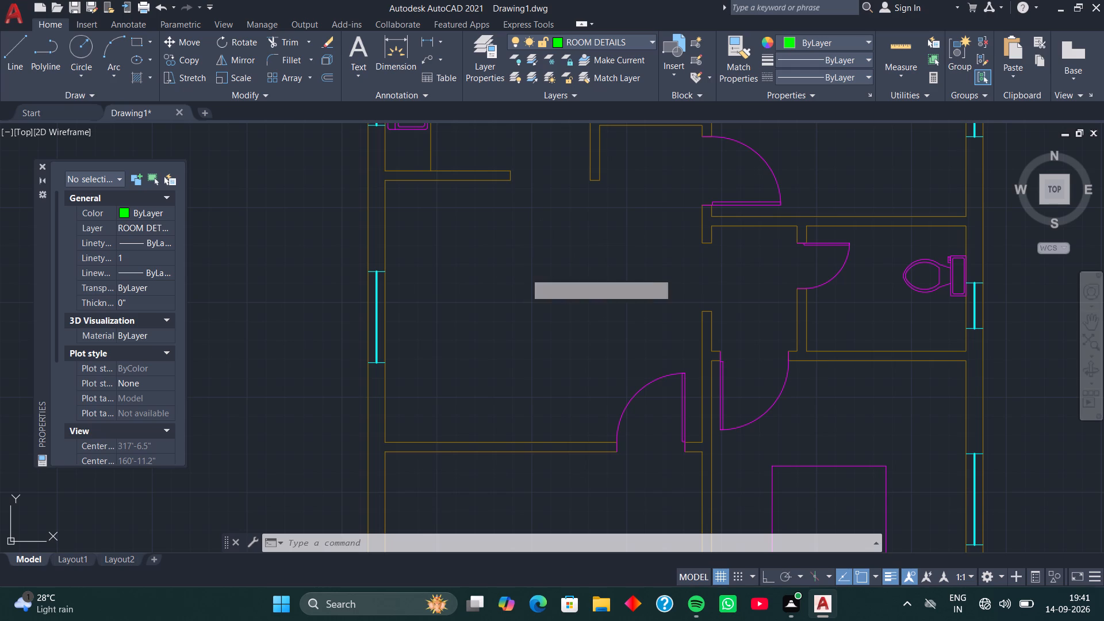
{"action": "left_click", "coordinate": [453, 235]}
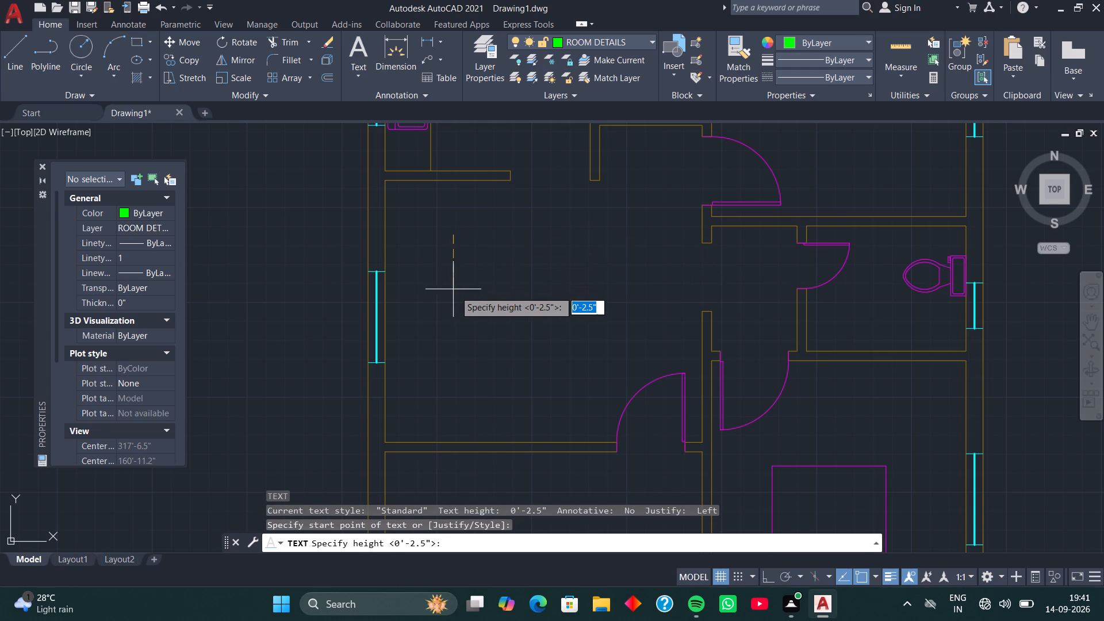
{"action": "key", "text": "F8"}
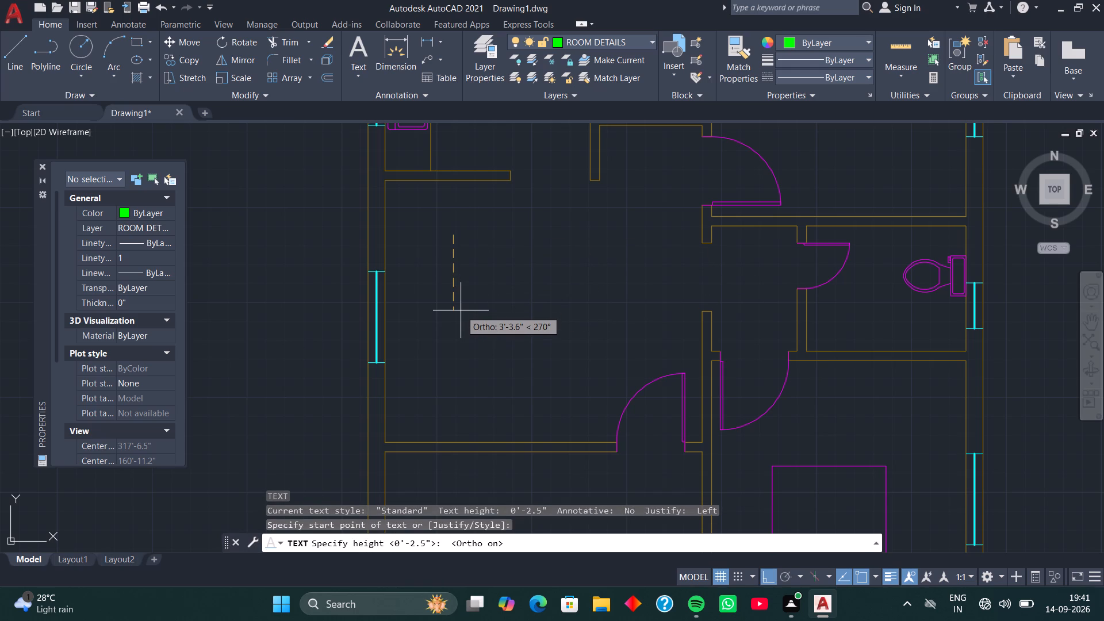
{"action": "key", "text": "8"}
{"action": "key", "text": "Return"}
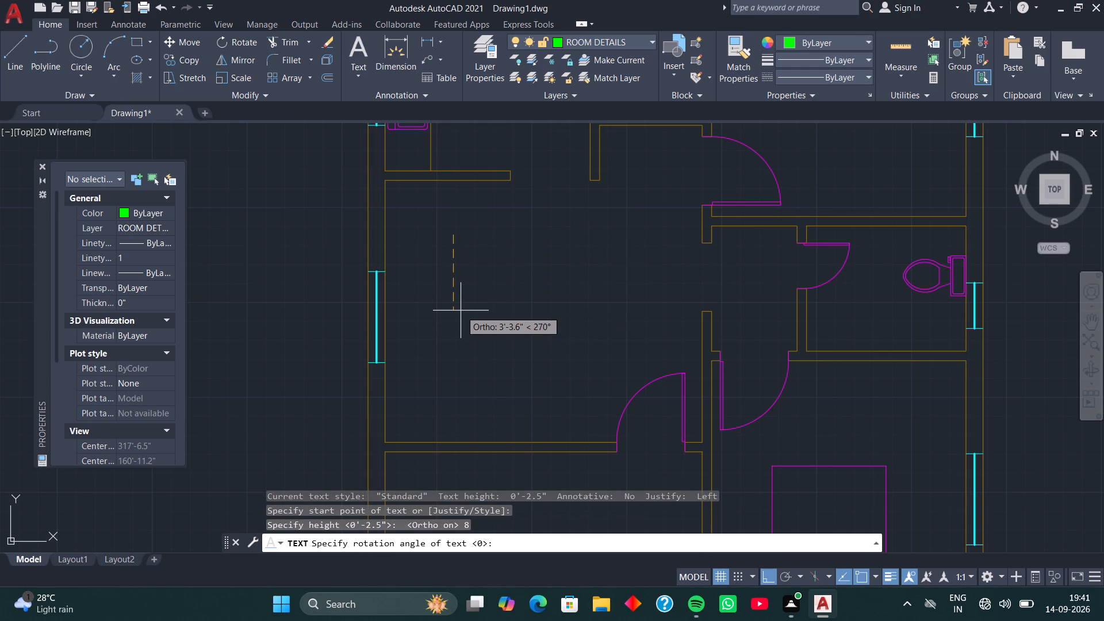
{"action": "key", "text": "0"}
{"action": "key", "text": "Return"}
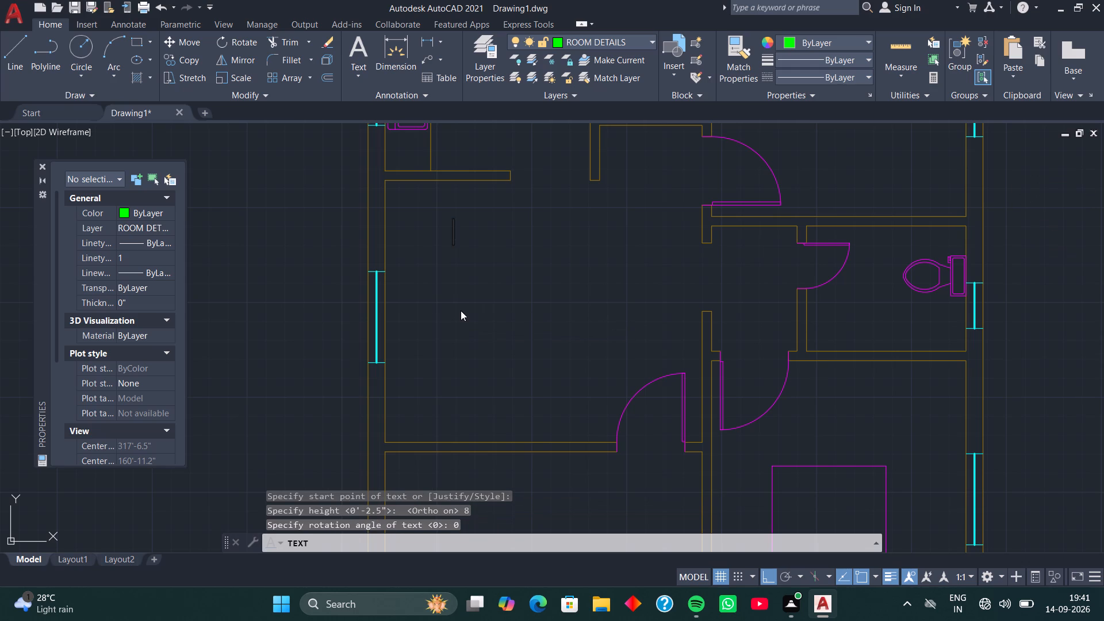
{"action": "key", "text": "d"}
{"action": "key", "text": "i"}
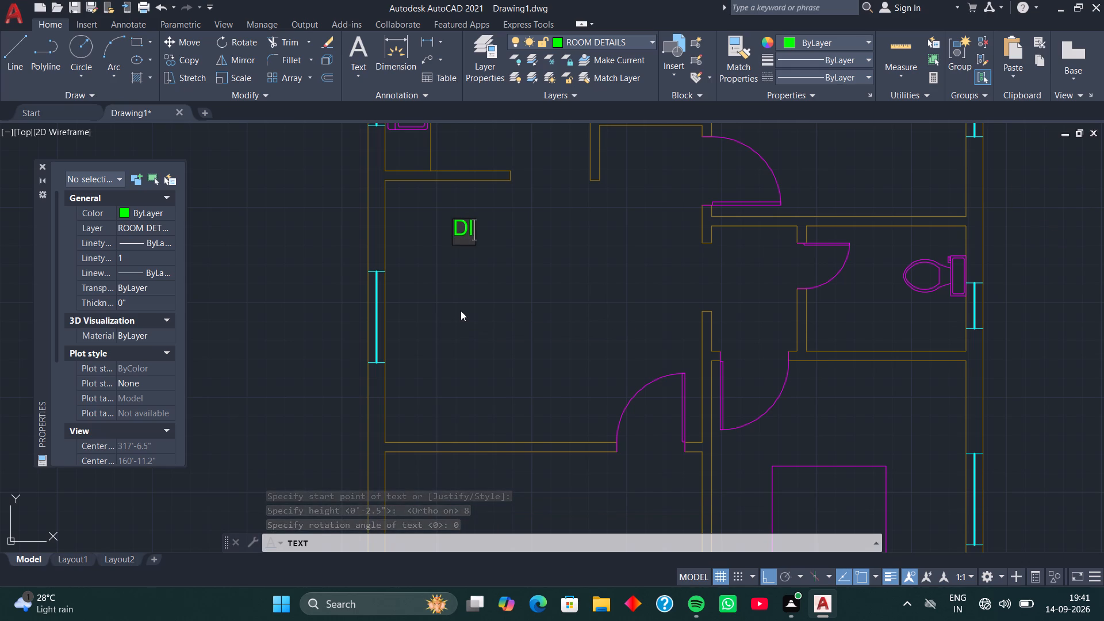
{"action": "type", "text": "NING"}
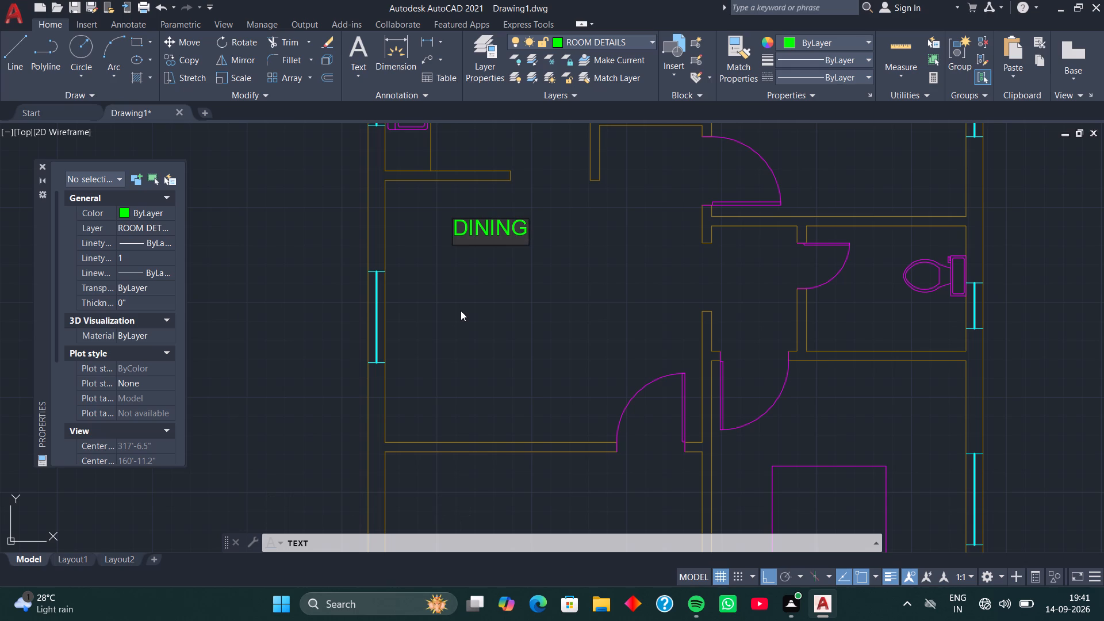
Add a second text line reading 13'-11"X11'-6" beneath DINING and finish the text.
{"action": "key", "text": "Return"}
{"action": "type", "text": "13'"}
{"action": "key", "text": "minus"}
{"action": "type", "text": "11\""}
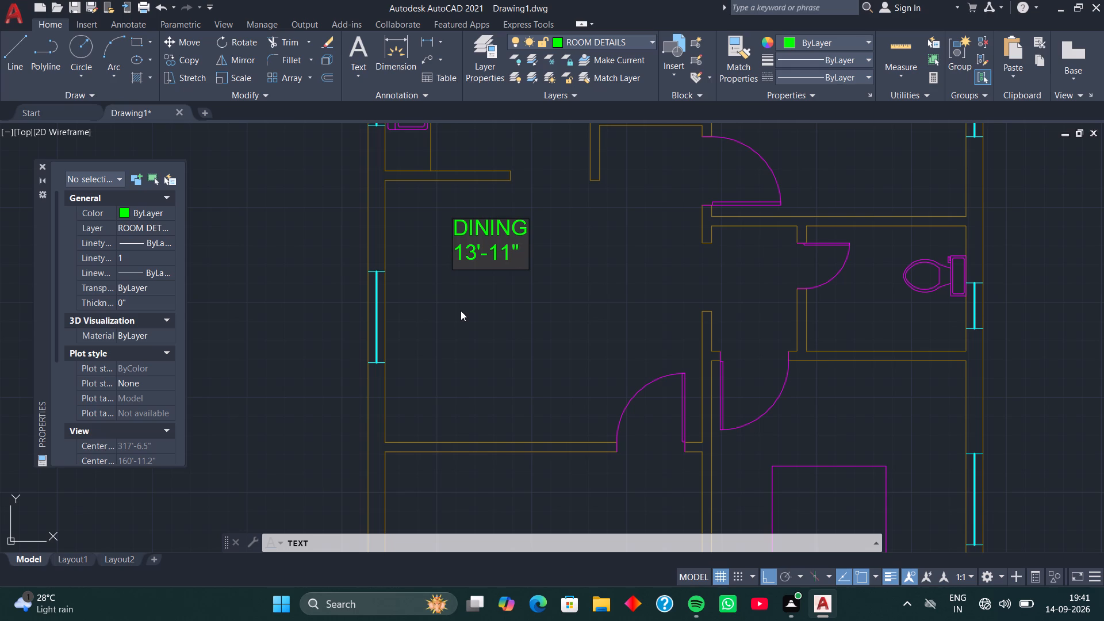
{"action": "key", "text": "x"}
{"action": "type", "text": "11'"}
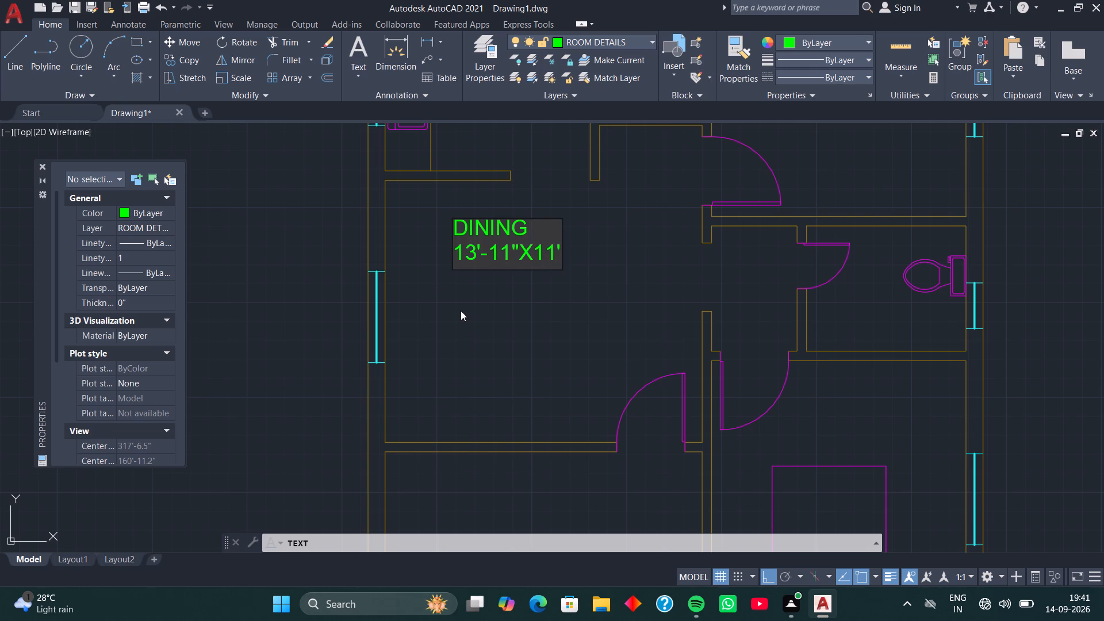
{"action": "type", "text": "-6"}
{"action": "key", "text": "shift+quotedbl"}
{"action": "key", "text": "Return"}
{"action": "key", "text": "Return"}
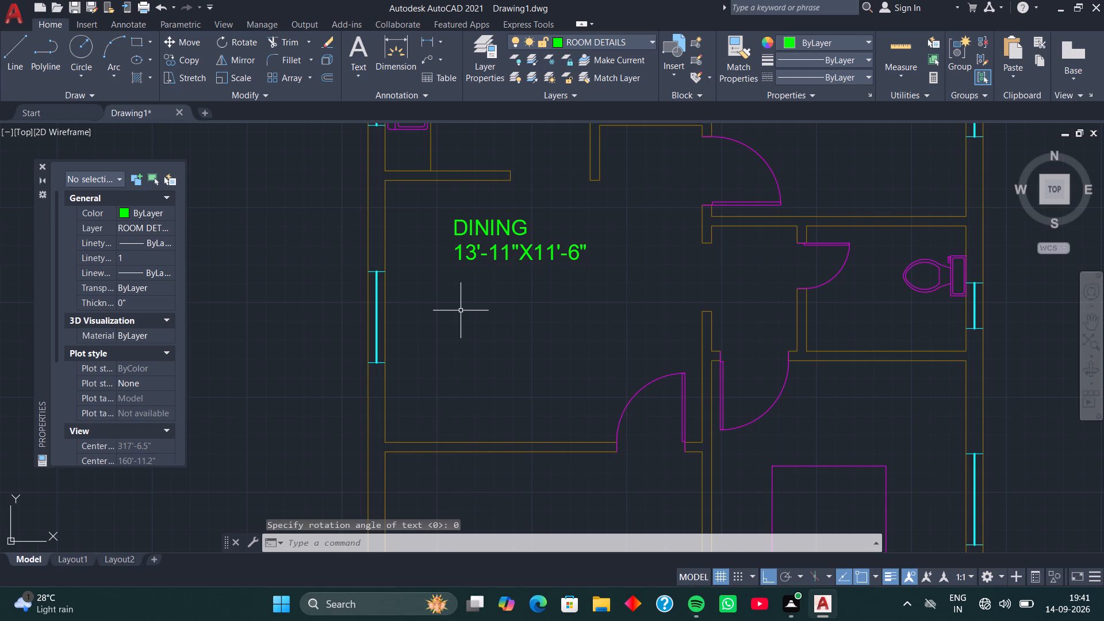
Move both dining label lines about 4' down and slightly right, toward the middle of the room, with ortho off.
{"action": "left_click", "coordinate": [508, 221]}
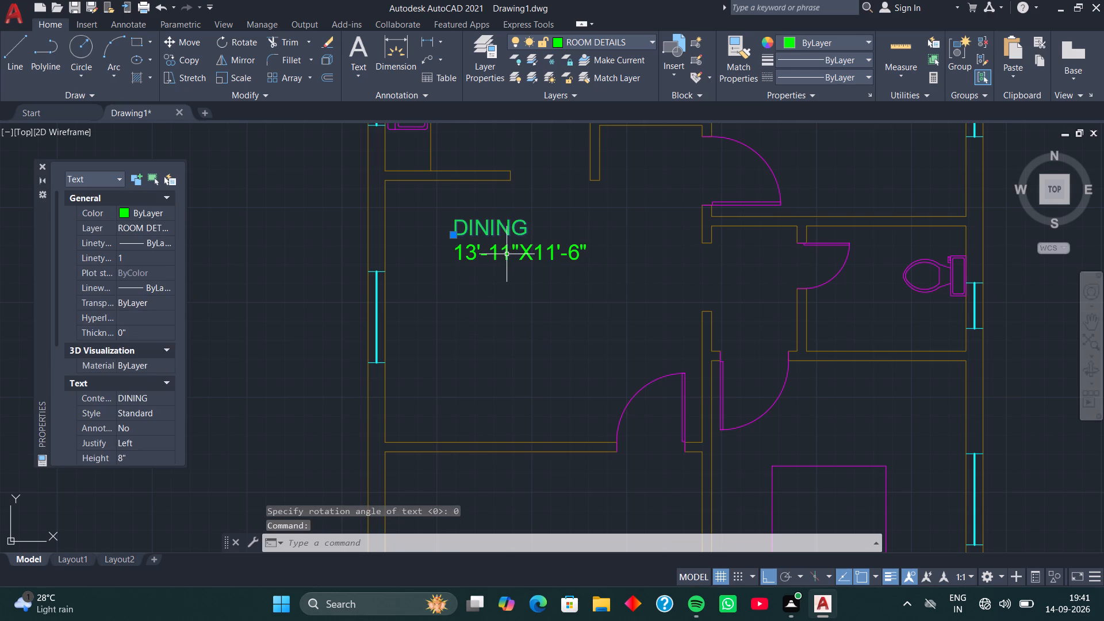
{"action": "left_click", "coordinate": [507, 254]}
{"action": "key", "text": "m"}
{"action": "key", "text": "space"}
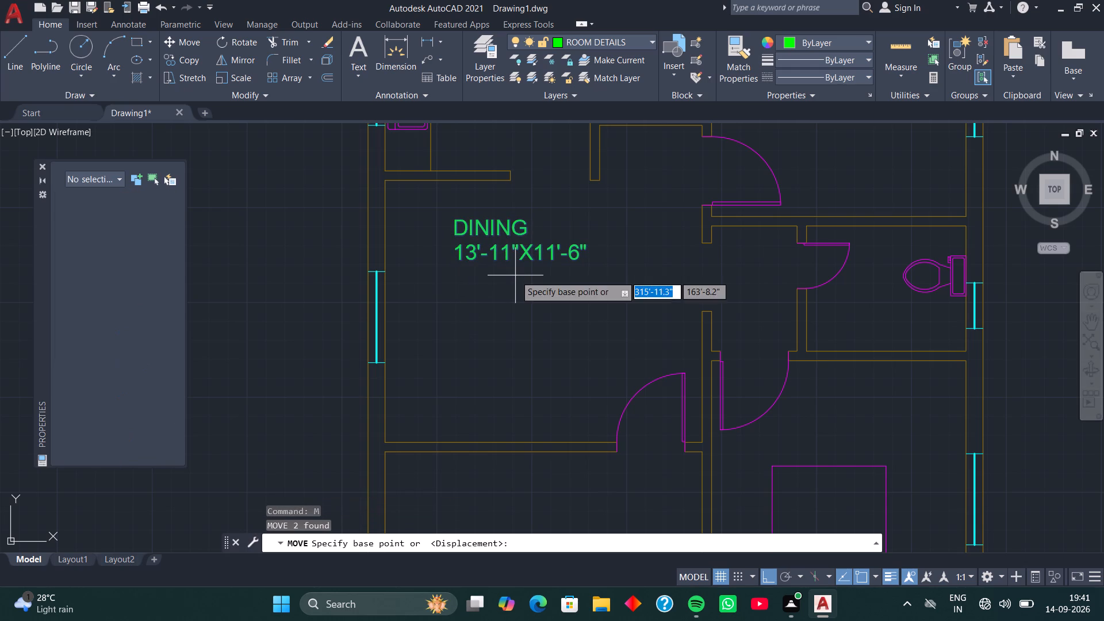
{"action": "left_click", "coordinate": [453, 239]}
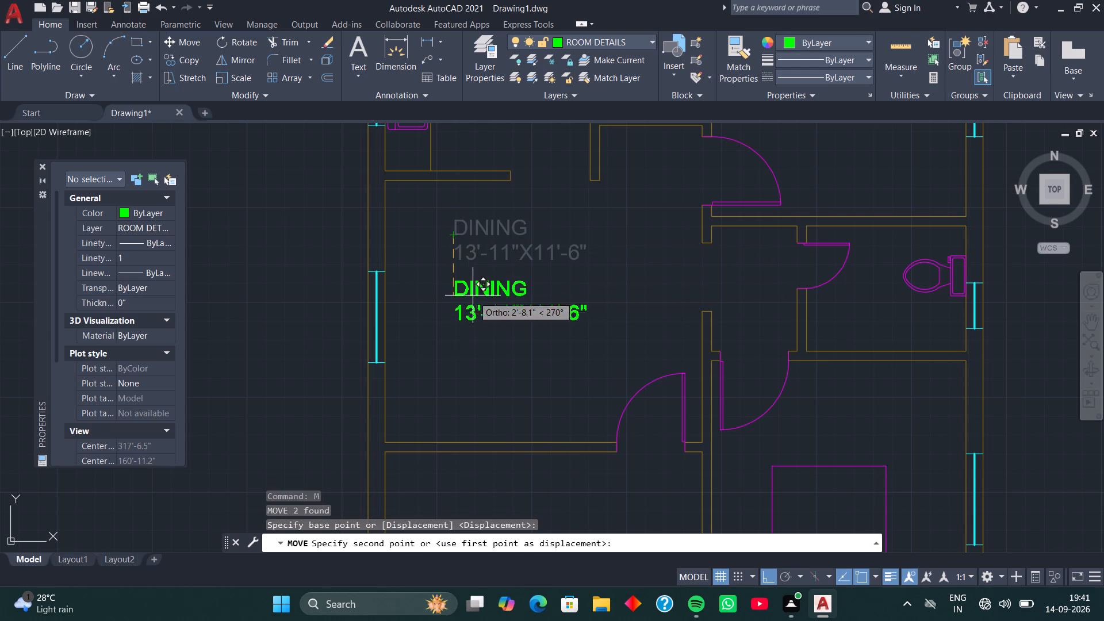
{"action": "key", "text": "F8"}
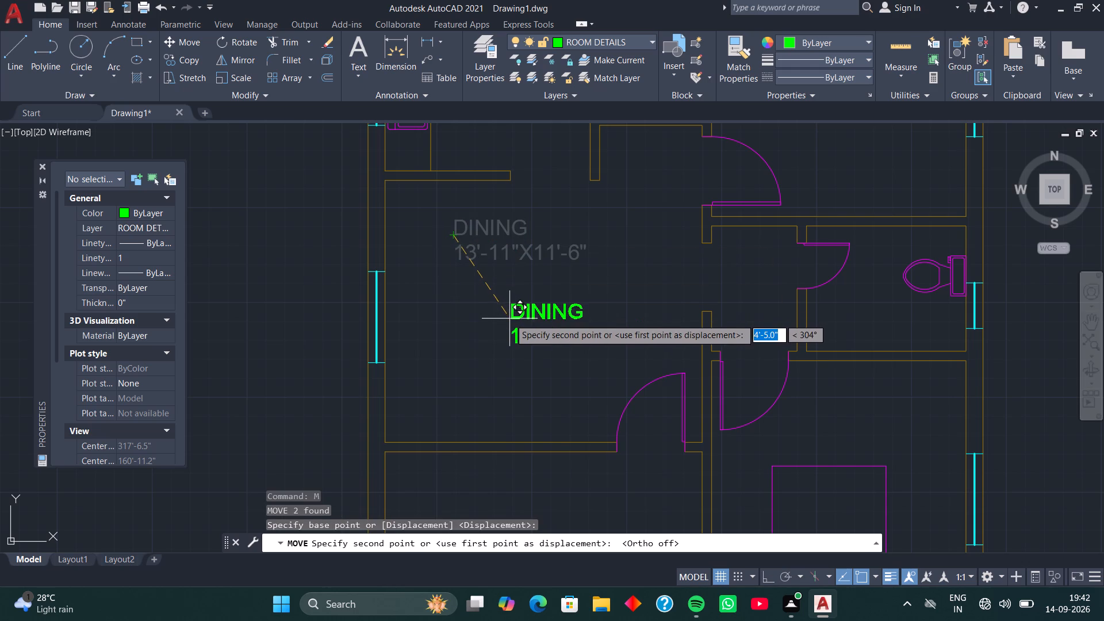
{"action": "scroll", "coordinate": [509, 319], "scroll_direction": "down", "scroll_amount": 1}
{"action": "middle_click_drag", "start_coordinate": [509, 329], "coordinate": [500, 254]}
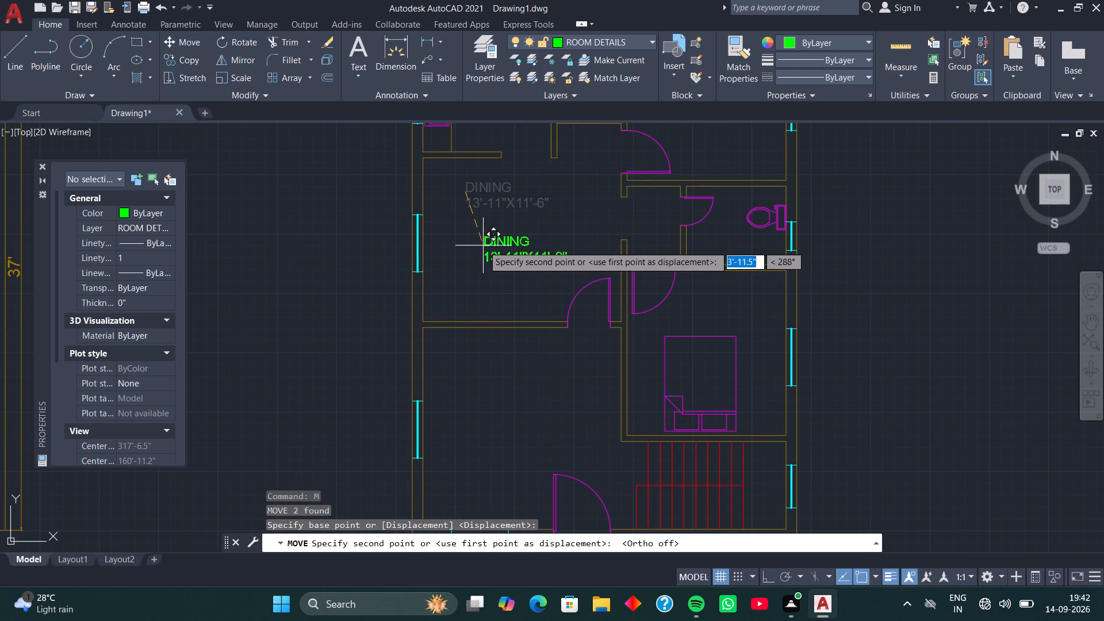
{"action": "left_click", "coordinate": [483, 246]}
Copy both dining label lines in Multiple mode, placing copies in the kitchen and beneath the bed in the top bedroom.
{"action": "left_click", "coordinate": [491, 242]}
{"action": "left_click", "coordinate": [493, 258]}
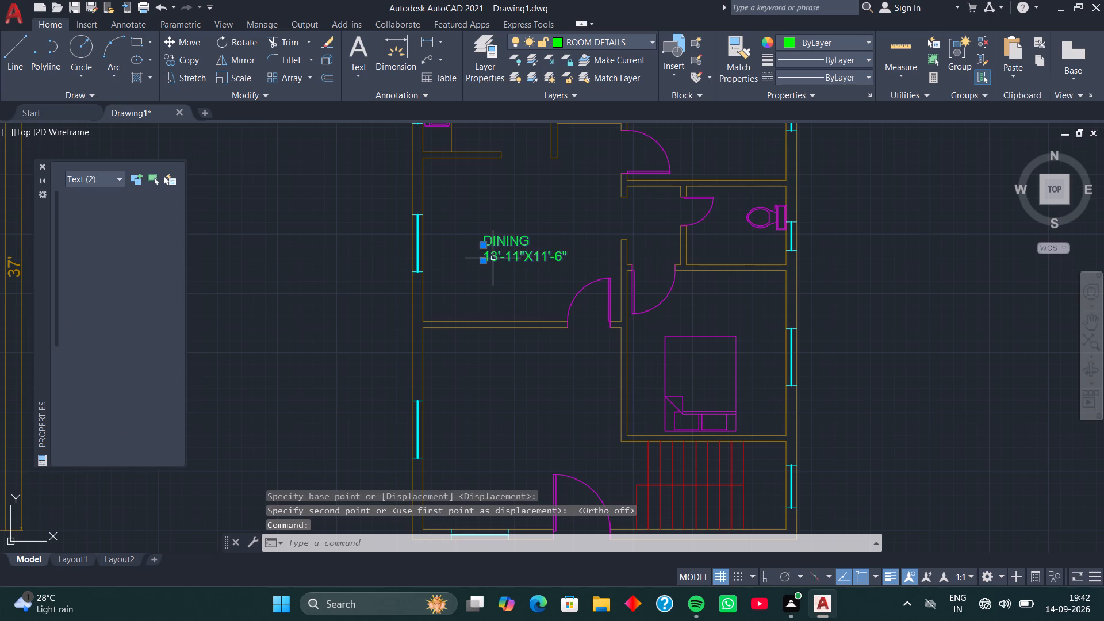
{"action": "key", "text": "c"}
{"action": "key", "text": "o"}
{"action": "key", "text": "space"}
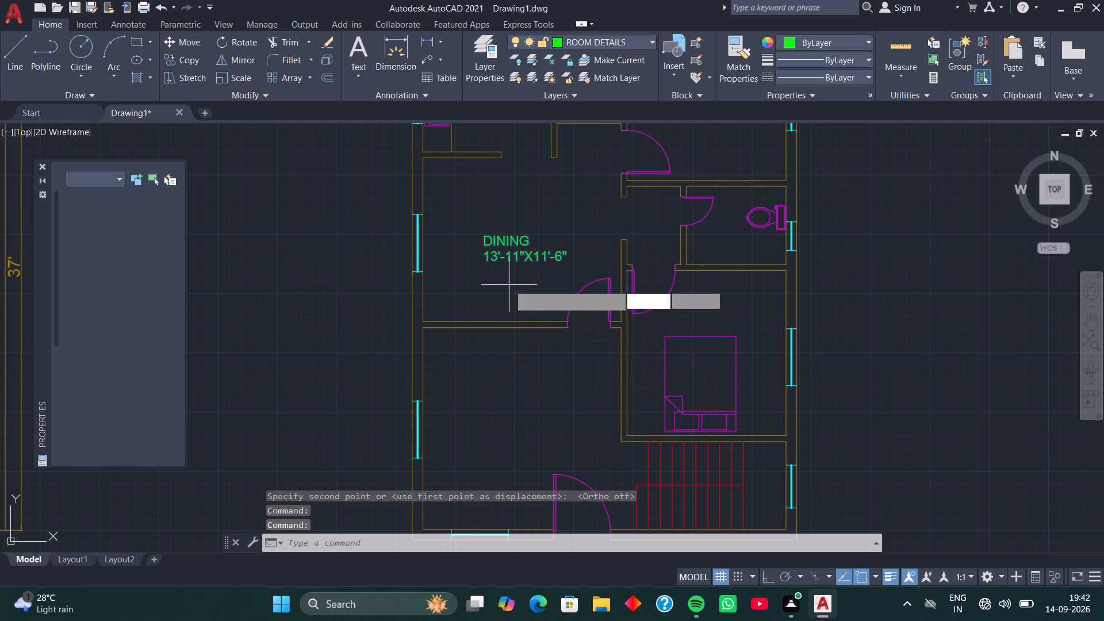
{"action": "type", "text": "M"}
{"action": "key", "text": "space"}
{"action": "left_click", "coordinate": [485, 246]}
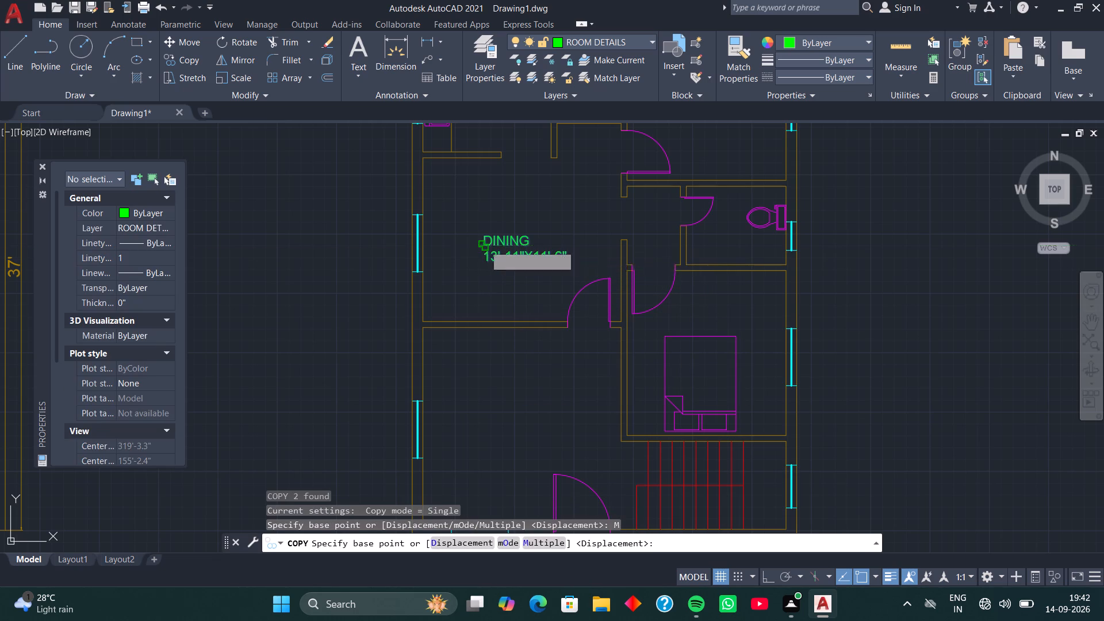
{"action": "middle_click_drag", "start_coordinate": [500, 193], "coordinate": [514, 322]}
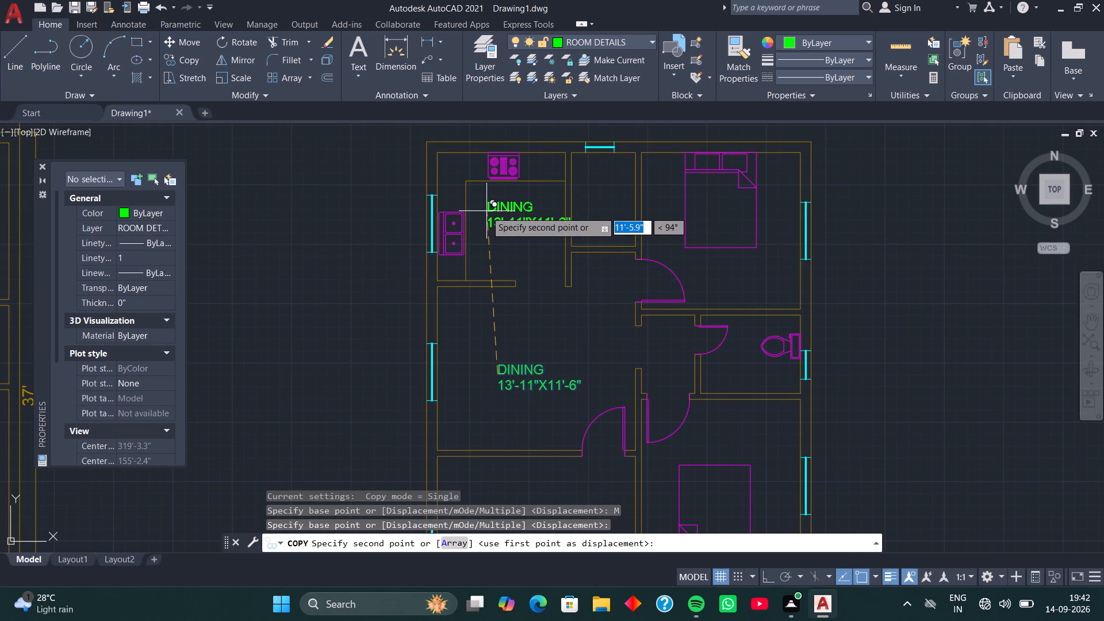
{"action": "left_click", "coordinate": [478, 205]}
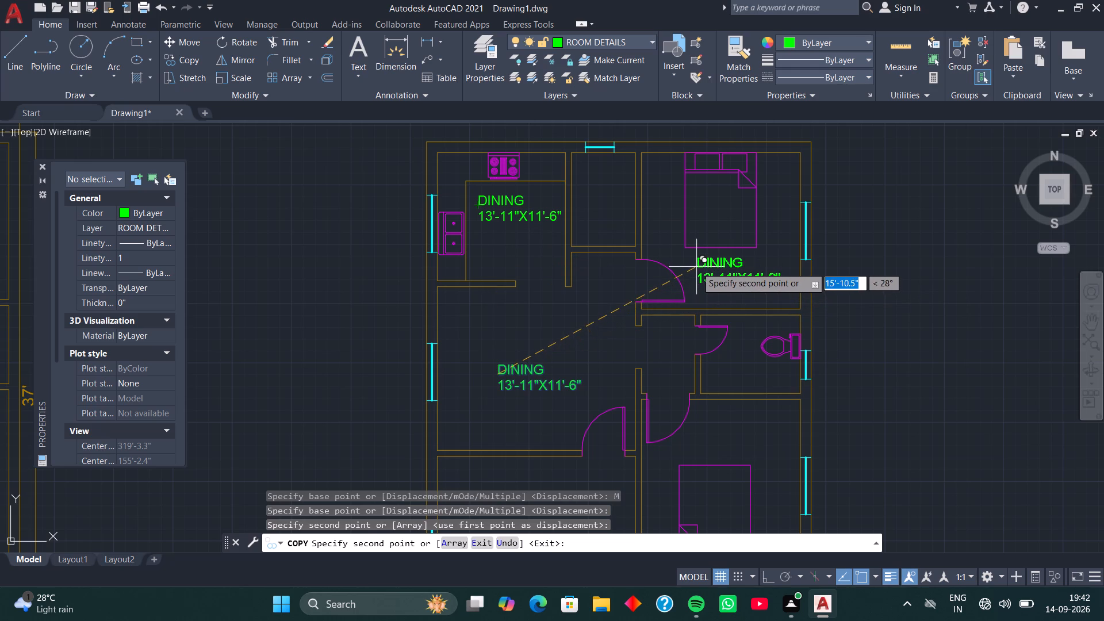
{"action": "left_click", "coordinate": [695, 266]}
Place more copies of the label in the lower bedroom, the toilet, the room below dining and the small room beside the kitchen.
{"action": "middle_click_drag", "start_coordinate": [693, 307], "coordinate": [652, 142]}
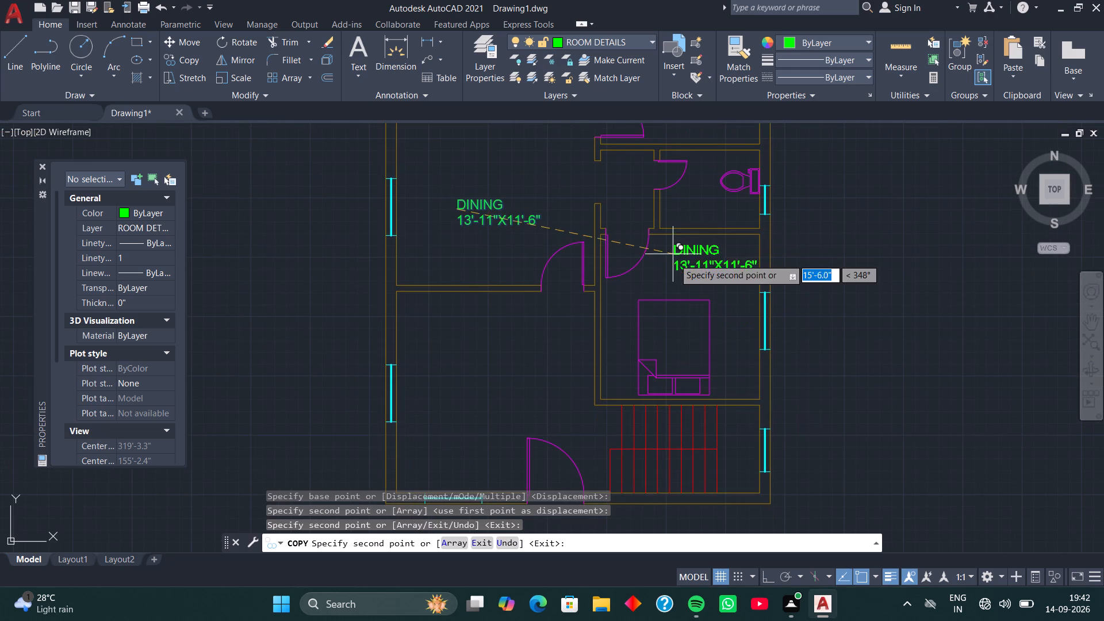
{"action": "left_click", "coordinate": [656, 255]}
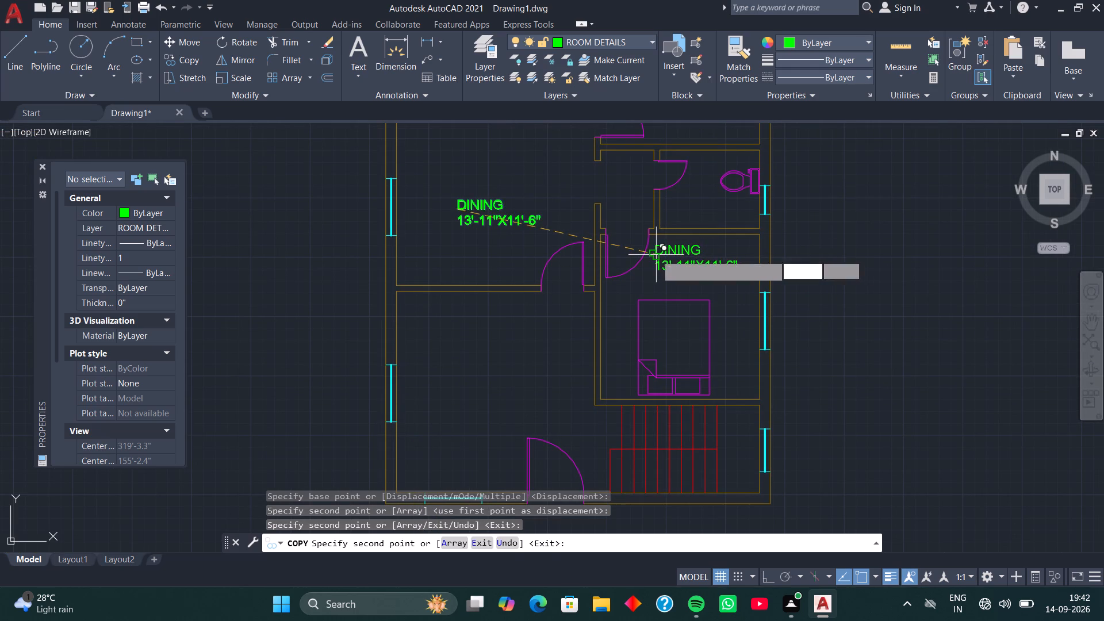
{"action": "left_click", "coordinate": [668, 197]}
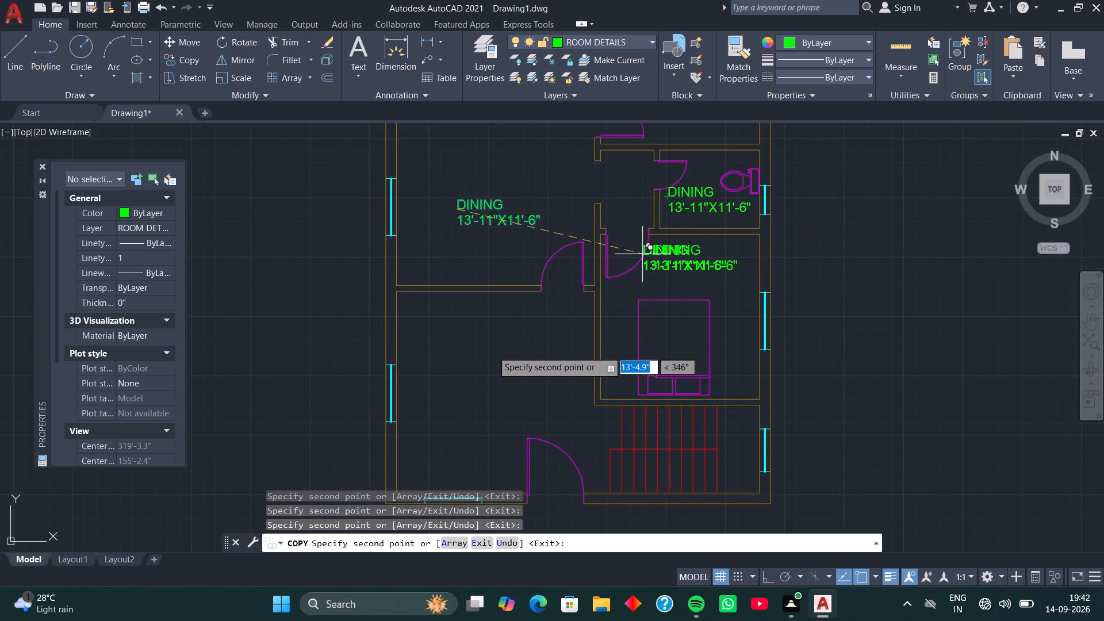
{"action": "left_click", "coordinate": [459, 371]}
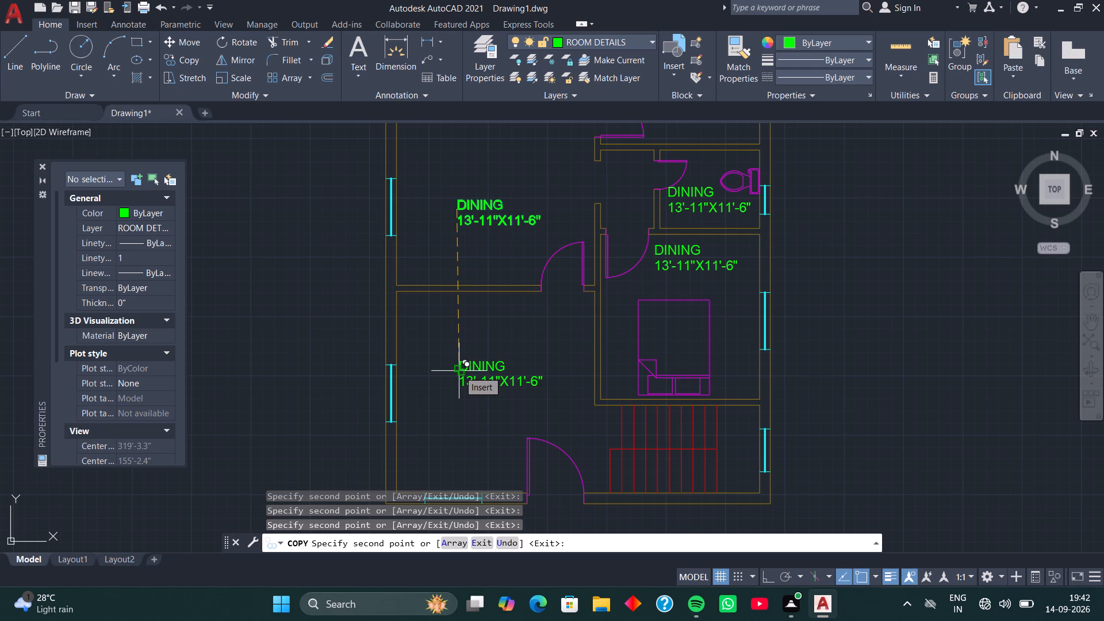
{"action": "middle_click_drag", "start_coordinate": [512, 202], "coordinate": [478, 412]}
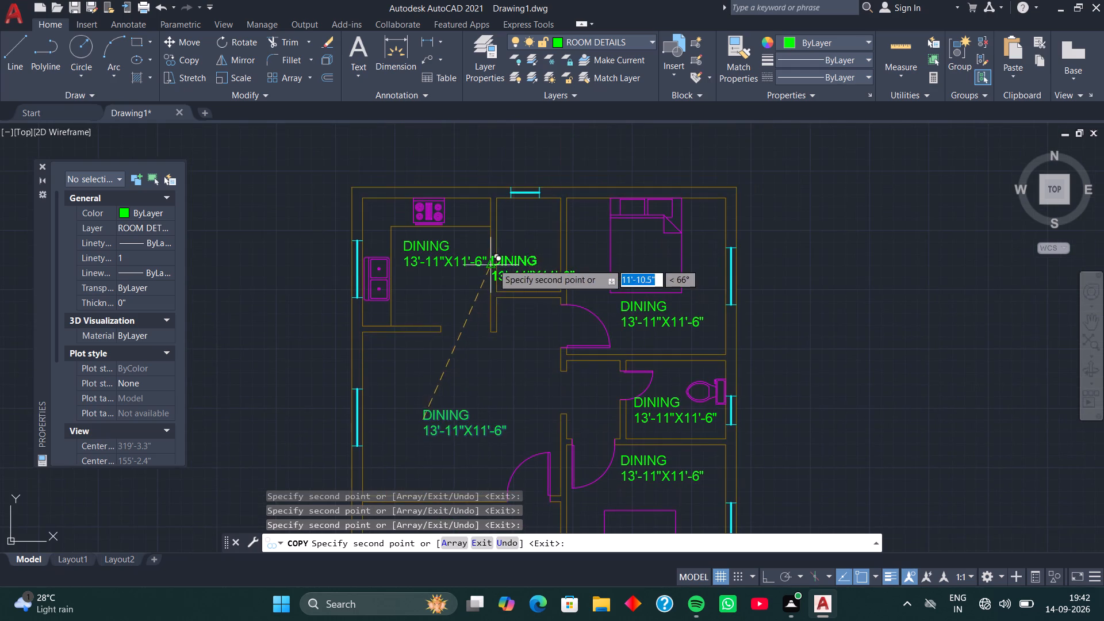
{"action": "scroll", "coordinate": [492, 259], "scroll_direction": "up", "scroll_amount": 2}
{"action": "middle_click_drag", "start_coordinate": [508, 219], "coordinate": [434, 361]}
{"action": "left_click", "coordinate": [438, 310]}
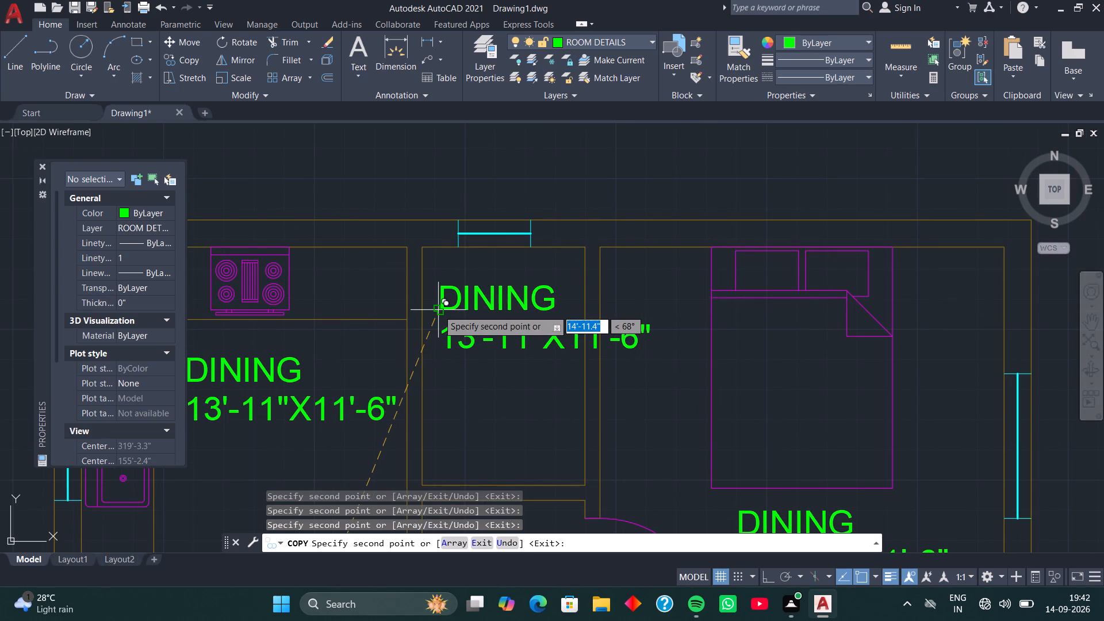
Place label copies at the entrance door and in the empty space below the plan, and finish copying.
{"action": "scroll", "coordinate": [532, 367], "scroll_direction": "down", "scroll_amount": 2}
{"action": "middle_click_drag", "start_coordinate": [524, 455], "coordinate": [516, 270]}
{"action": "middle_click_drag", "start_coordinate": [524, 374], "coordinate": [516, 287]}
{"action": "middle_click_drag", "start_coordinate": [517, 369], "coordinate": [499, 249]}
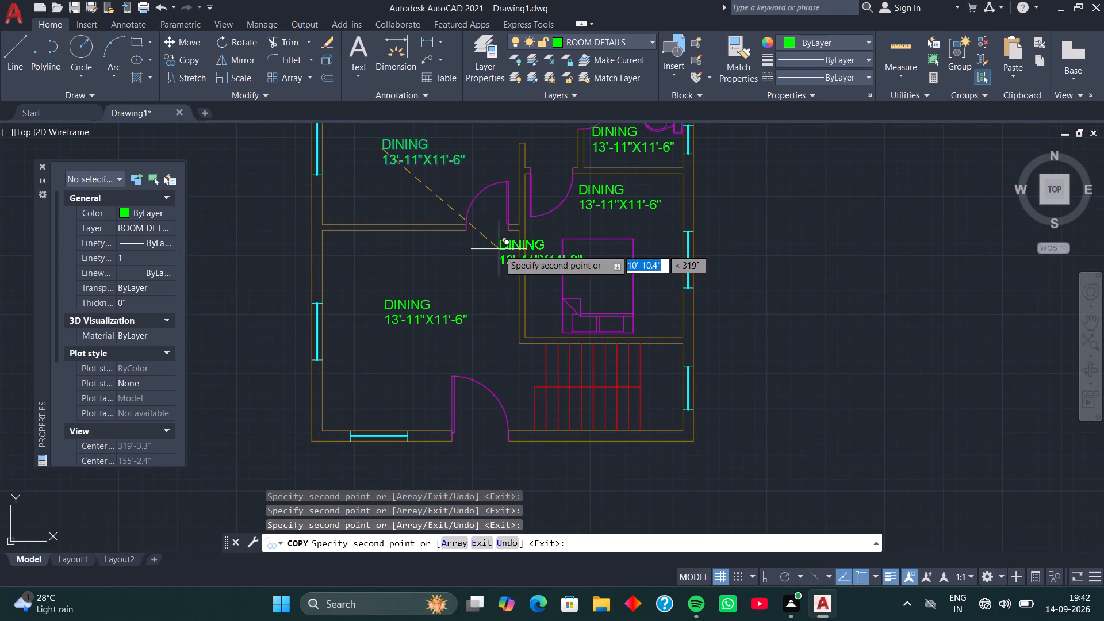
{"action": "scroll", "coordinate": [465, 423], "scroll_direction": "up", "scroll_amount": 4}
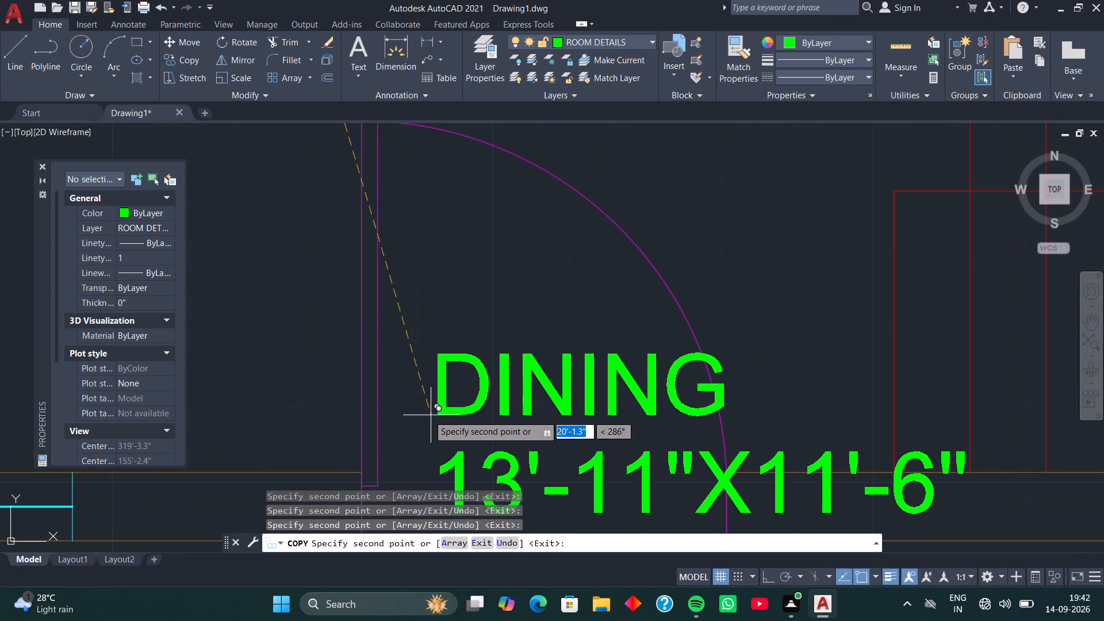
{"action": "left_click", "coordinate": [390, 442]}
{"action": "scroll", "coordinate": [442, 430], "scroll_direction": "down", "scroll_amount": 2}
{"action": "middle_click_drag", "start_coordinate": [443, 436], "coordinate": [442, 432]}
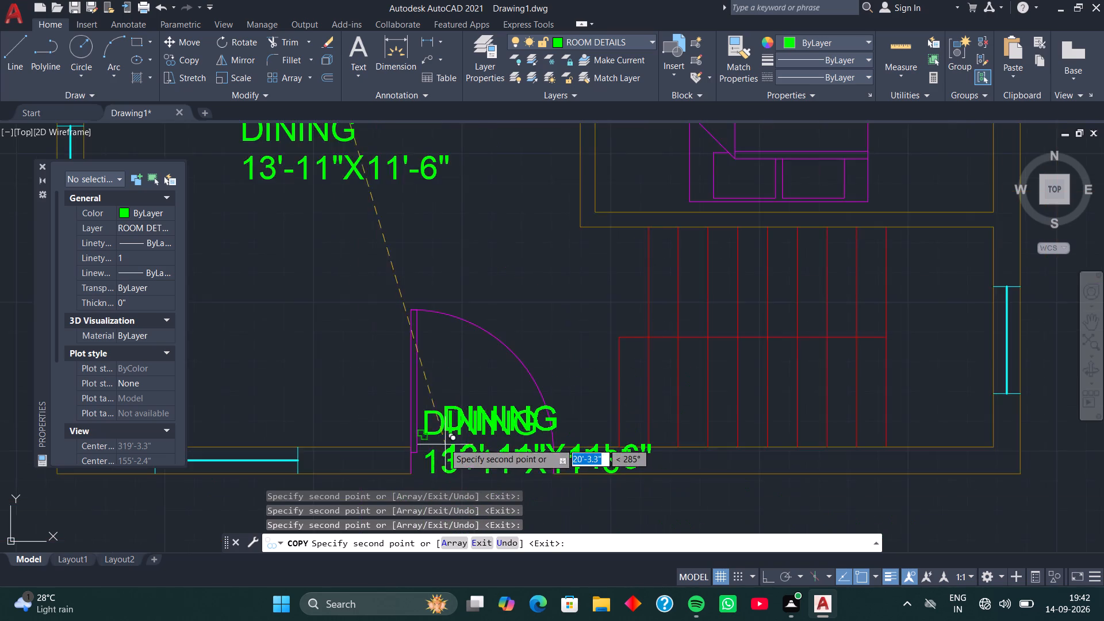
{"action": "middle_click_drag", "start_coordinate": [442, 432], "coordinate": [446, 221]}
{"action": "middle_click_drag", "start_coordinate": [409, 359], "coordinate": [417, 247]}
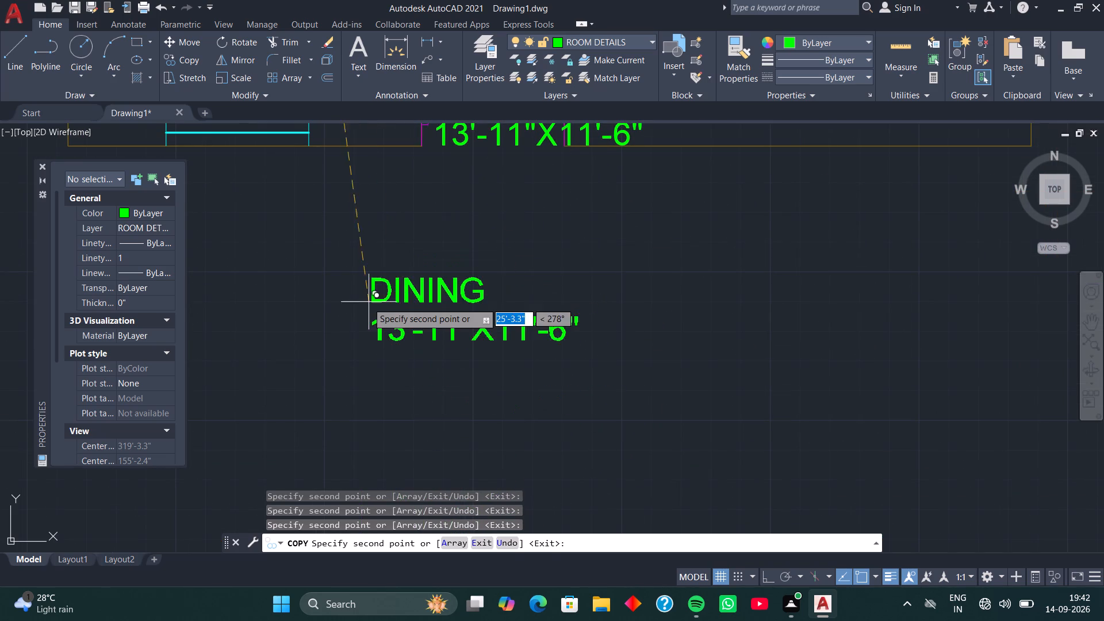
{"action": "left_click", "coordinate": [353, 311]}
{"action": "key", "text": "space"}
Change the name line of the kitchen's copied label to KITCHEN.
{"action": "scroll", "coordinate": [459, 264], "scroll_direction": "down", "scroll_amount": 1}
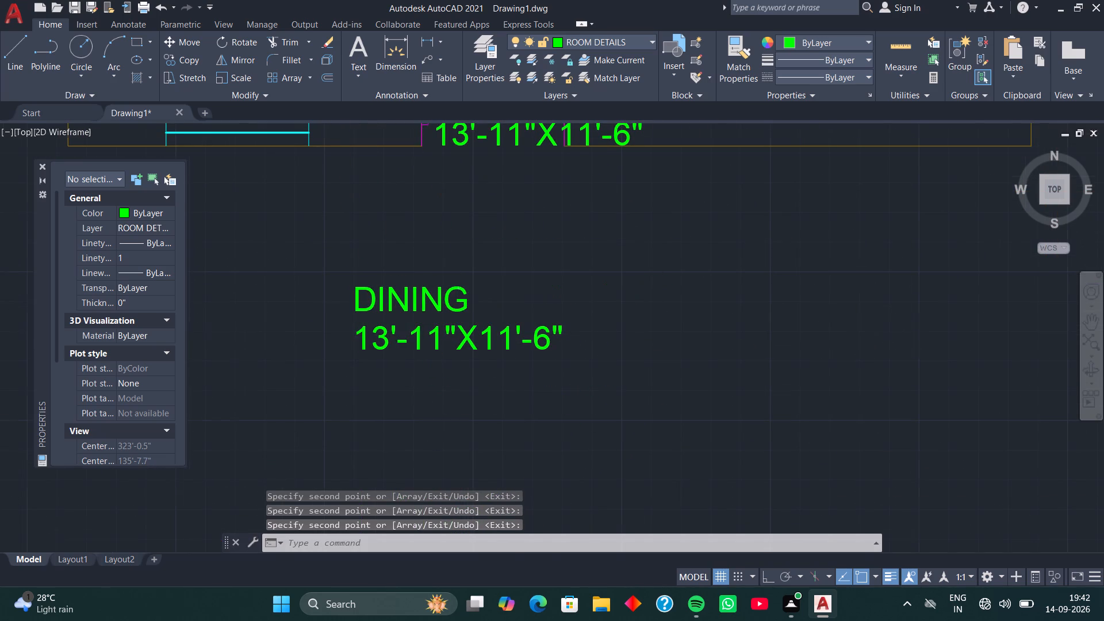
{"action": "scroll", "coordinate": [459, 264], "scroll_direction": "down", "scroll_amount": 2}
{"action": "middle_click_drag", "start_coordinate": [463, 231], "coordinate": [486, 336]}
{"action": "middle_click_drag", "start_coordinate": [481, 241], "coordinate": [493, 325]}
{"action": "middle_click_drag", "start_coordinate": [457, 171], "coordinate": [471, 246]}
{"action": "scroll", "coordinate": [467, 221], "scroll_direction": "up", "scroll_amount": 3}
{"action": "double_click", "coordinate": [462, 197]}
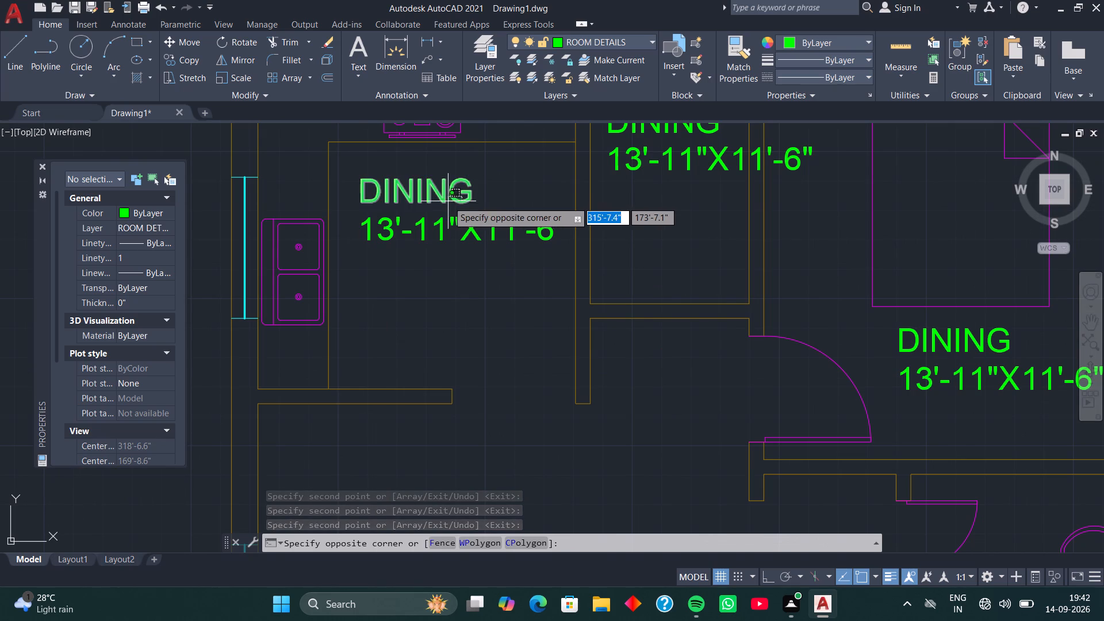
{"action": "double_click", "coordinate": [448, 201]}
{"action": "double_click", "coordinate": [447, 198]}
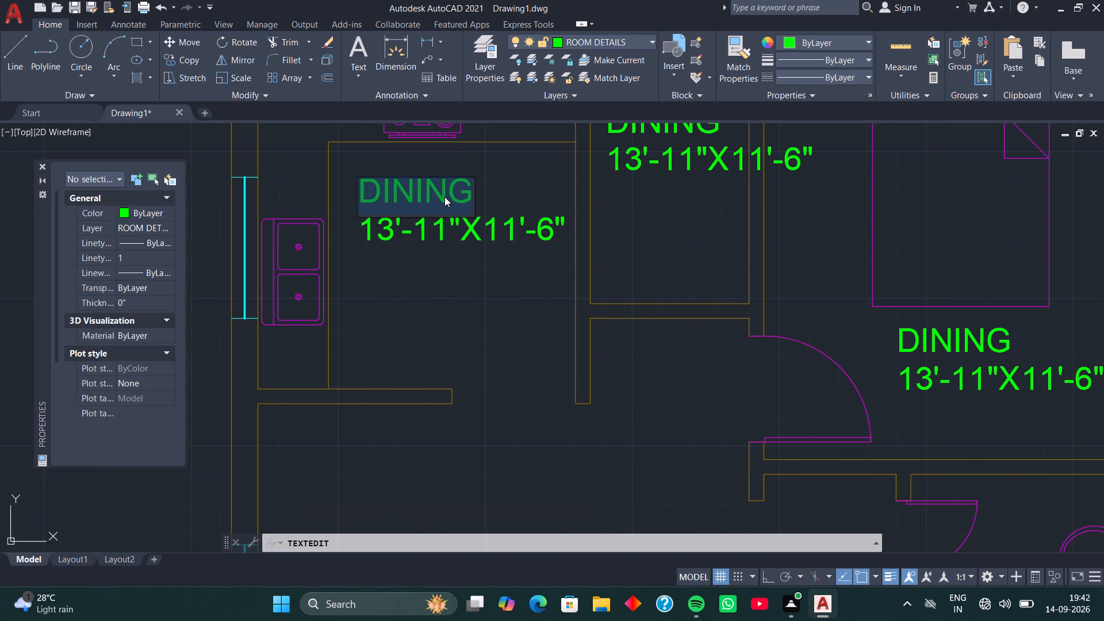
{"action": "type", "text": "KITCHEN"}
{"action": "key", "text": "Return"}
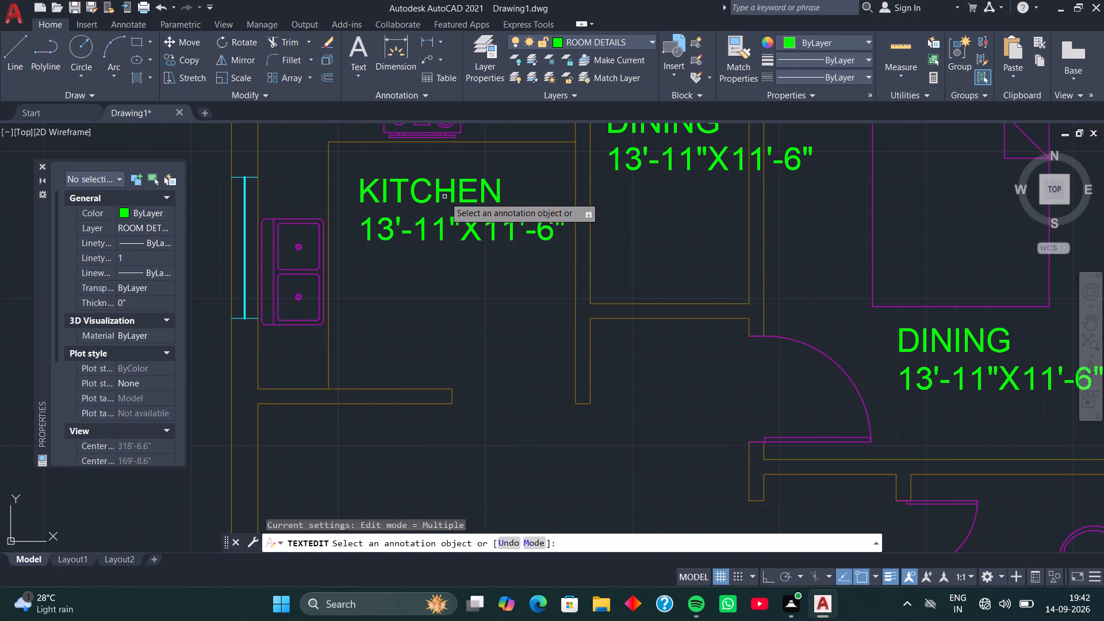
Change the size line under KITCHEN to 9'-0"X9'-0".
{"action": "left_click", "coordinate": [459, 221]}
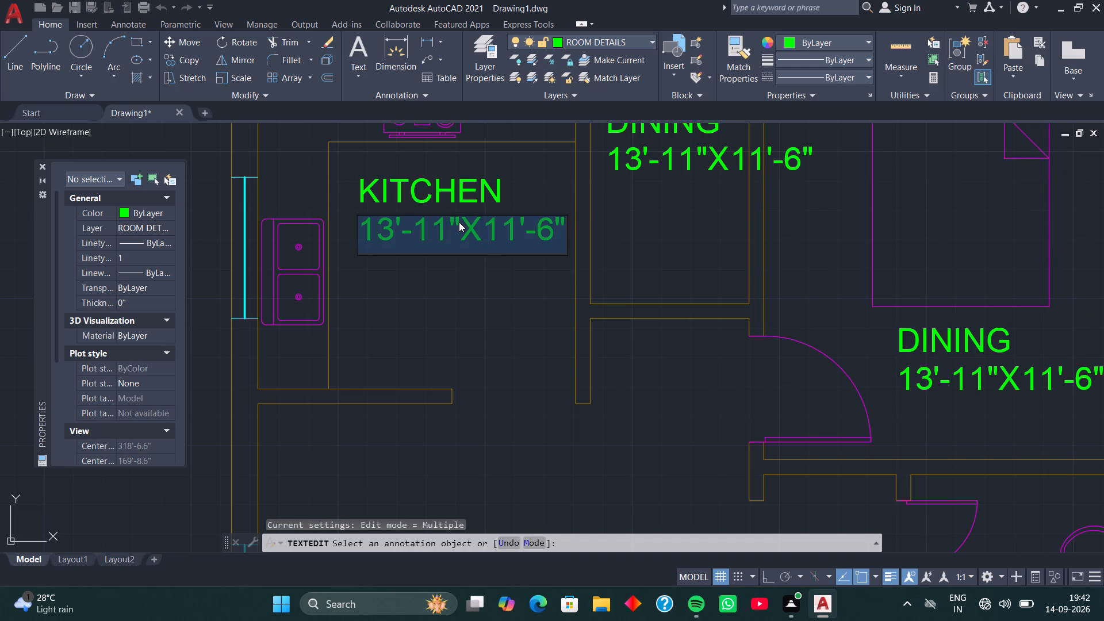
{"action": "key", "text": "9"}
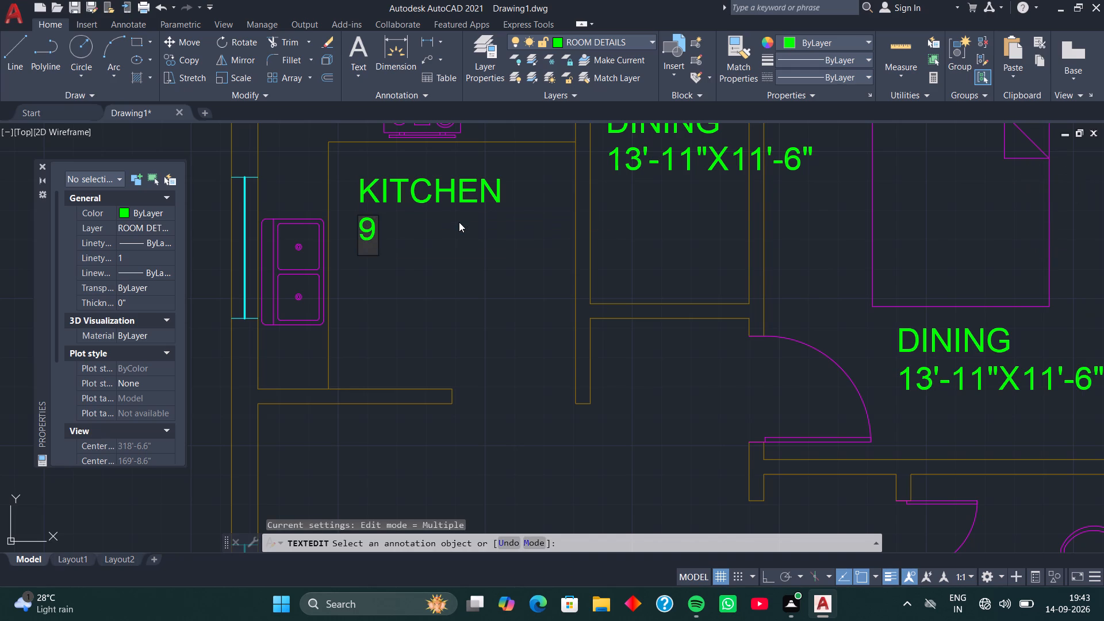
{"action": "type", "text": "'-0\""}
{"action": "key", "text": "x"}
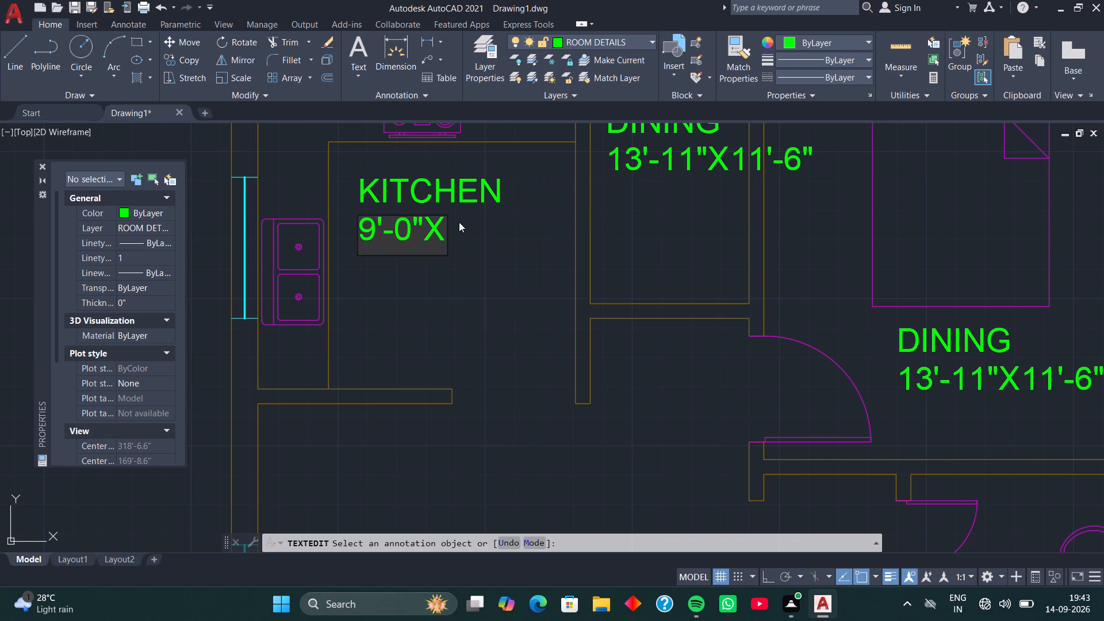
{"action": "type", "text": "9'-"}
{"action": "key", "text": "0"}
{"action": "key", "text": "shift+quotedbl"}
{"action": "key", "text": "Return"}
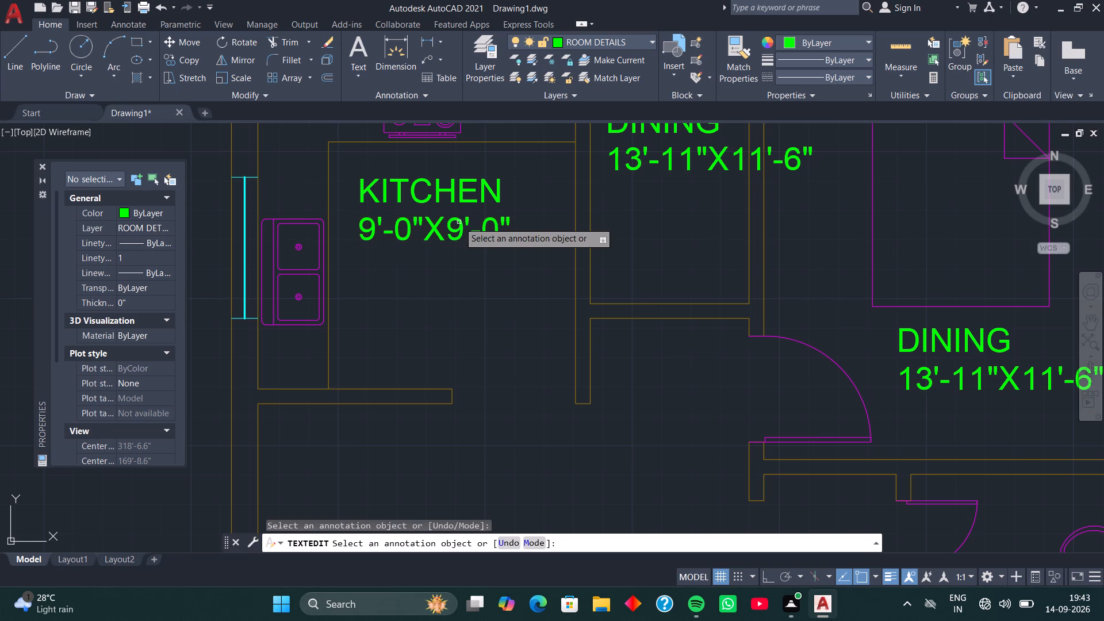
Change the name line of the label in the small room beside the kitchen to STORE.
{"action": "middle_click_drag", "start_coordinate": [618, 214], "coordinate": [559, 334]}
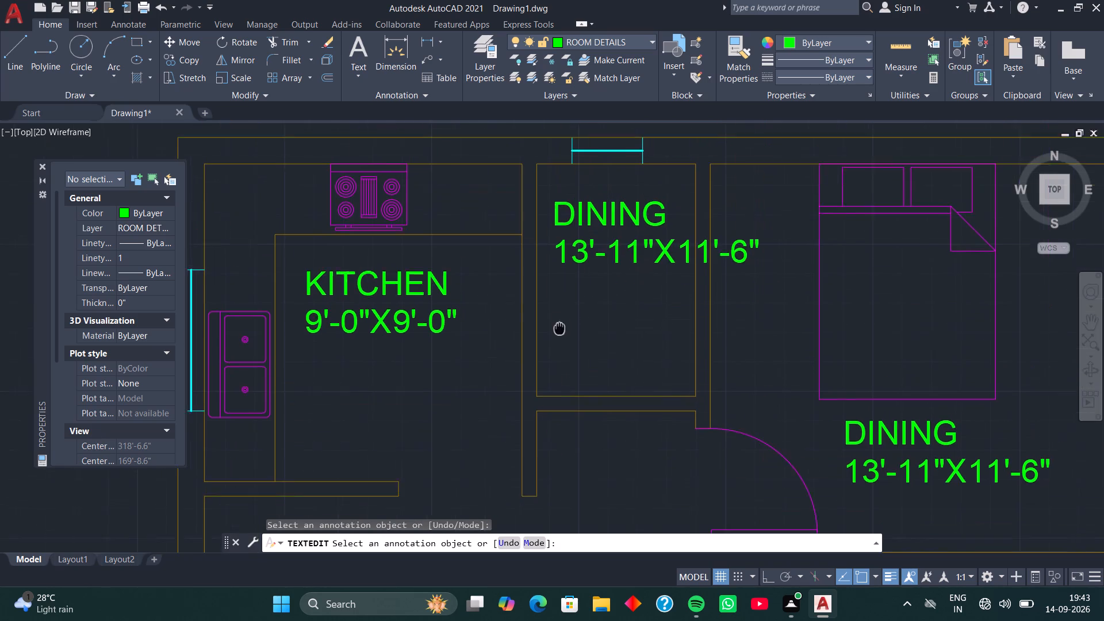
{"action": "middle_click_drag", "start_coordinate": [559, 334], "coordinate": [559, 335]}
{"action": "left_click", "coordinate": [603, 252]}
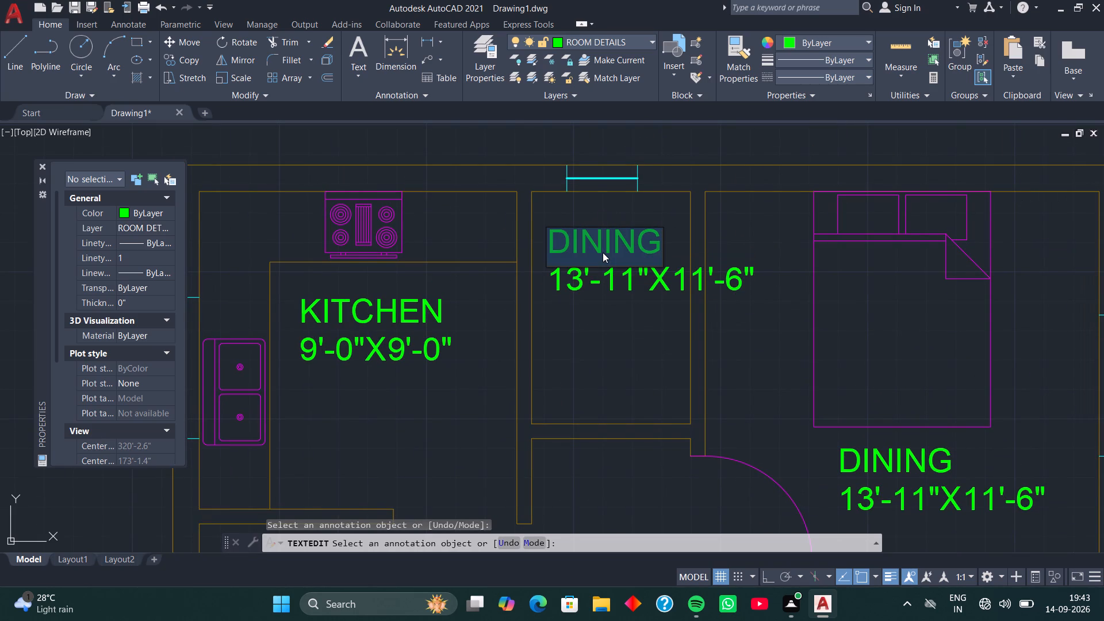
{"action": "type", "text": "STORE"}
{"action": "key", "text": "Return"}
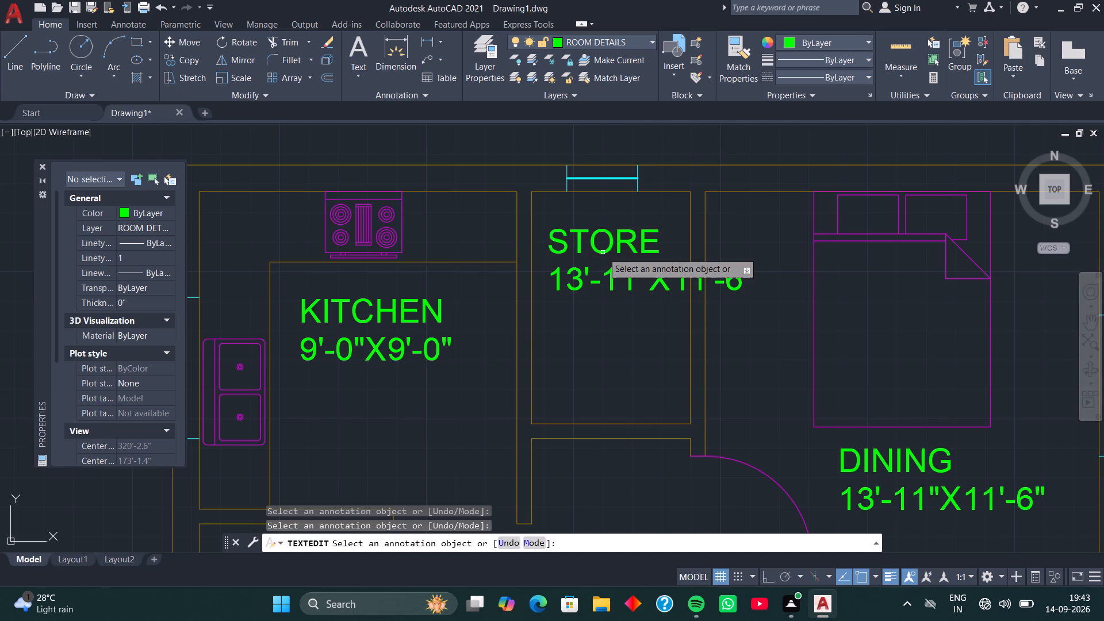
Change the size line under STORE to 4'-6"X6'-7".
{"action": "left_click", "coordinate": [609, 274]}
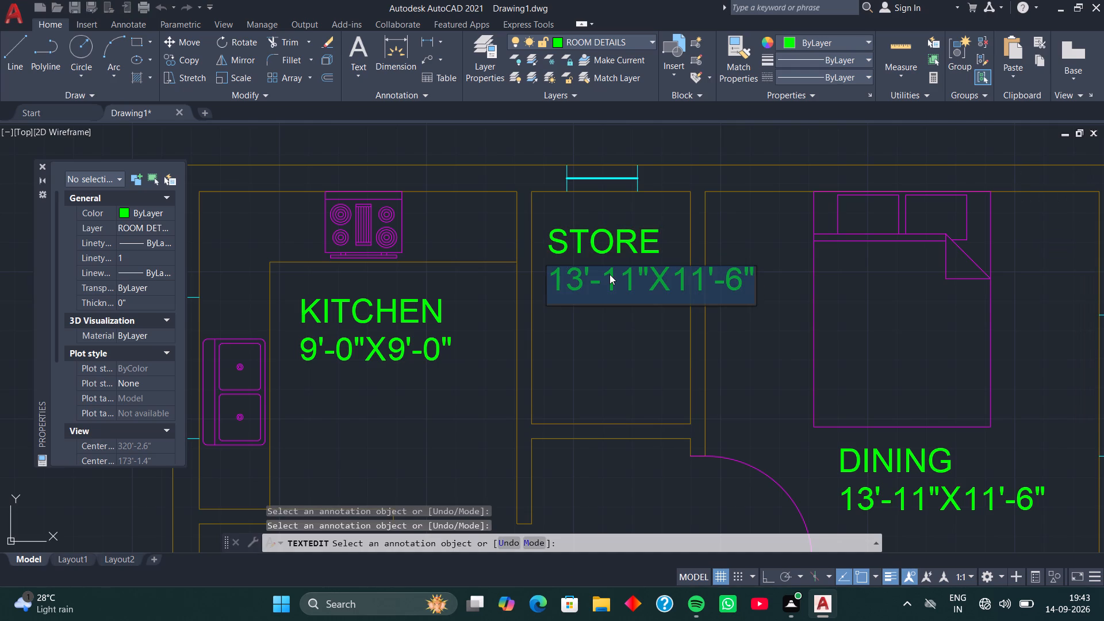
{"action": "key", "text": "4"}
{"action": "type", "text": "'-6\""}
{"action": "key", "text": "x"}
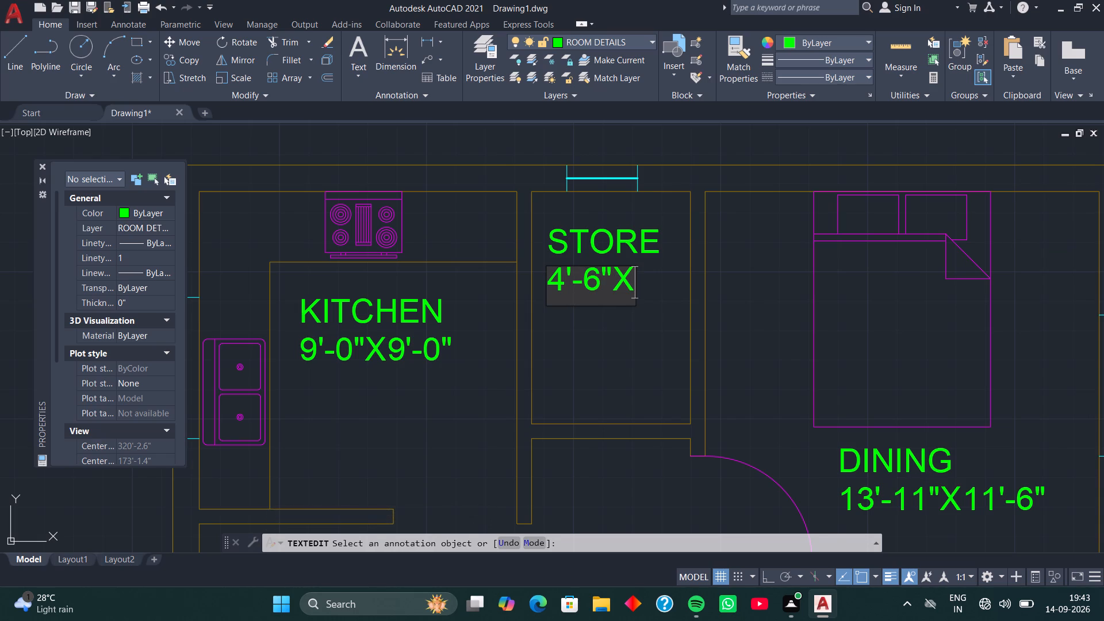
{"action": "type", "text": "6'"}
{"action": "type", "text": "-7\""}
{"action": "key", "text": "Return"}
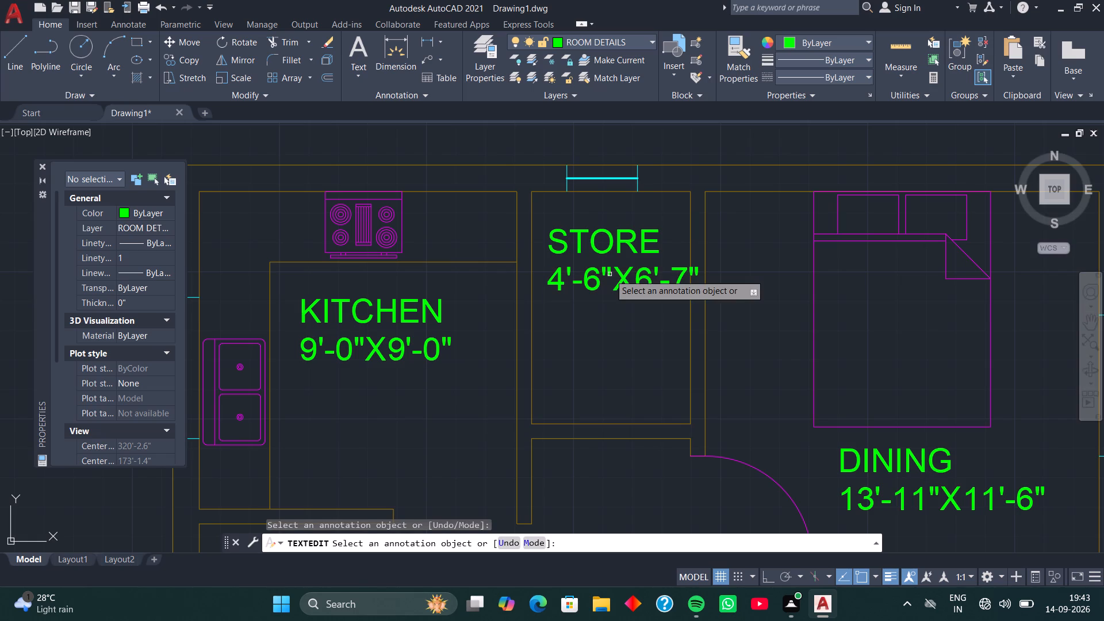
Change the name line of the label in the top bedroom to BED ROOM 1.
{"action": "middle_click_drag", "start_coordinate": [750, 360], "coordinate": [627, 240]}
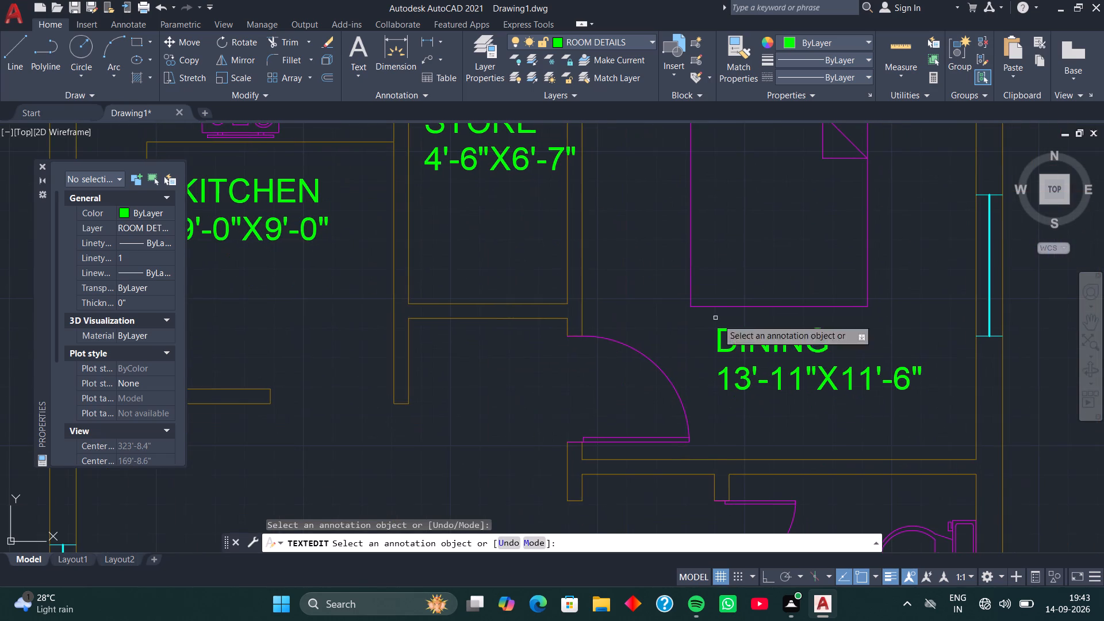
{"action": "left_click", "coordinate": [772, 337]}
{"action": "left_click", "coordinate": [767, 342]}
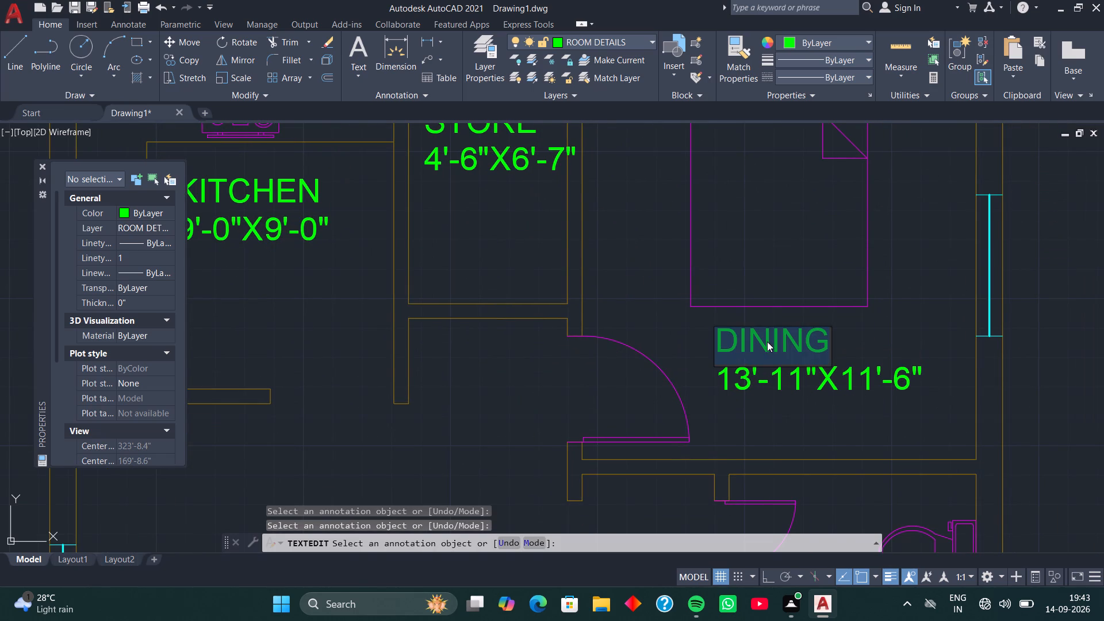
{"action": "type", "text": "BED ROOM 1"}
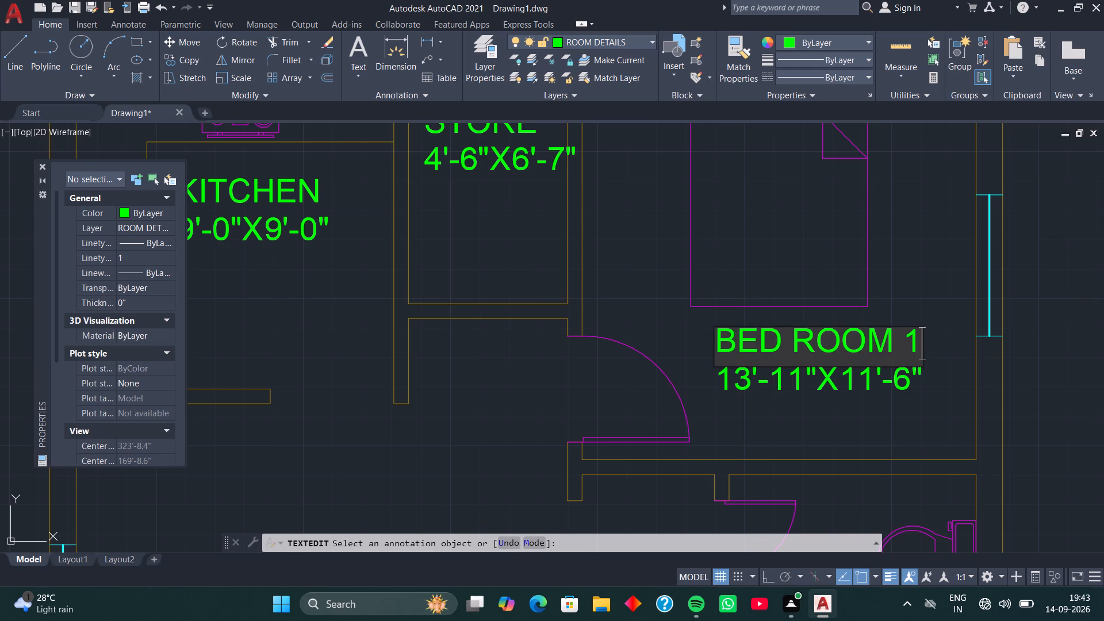
{"action": "key", "text": "Return"}
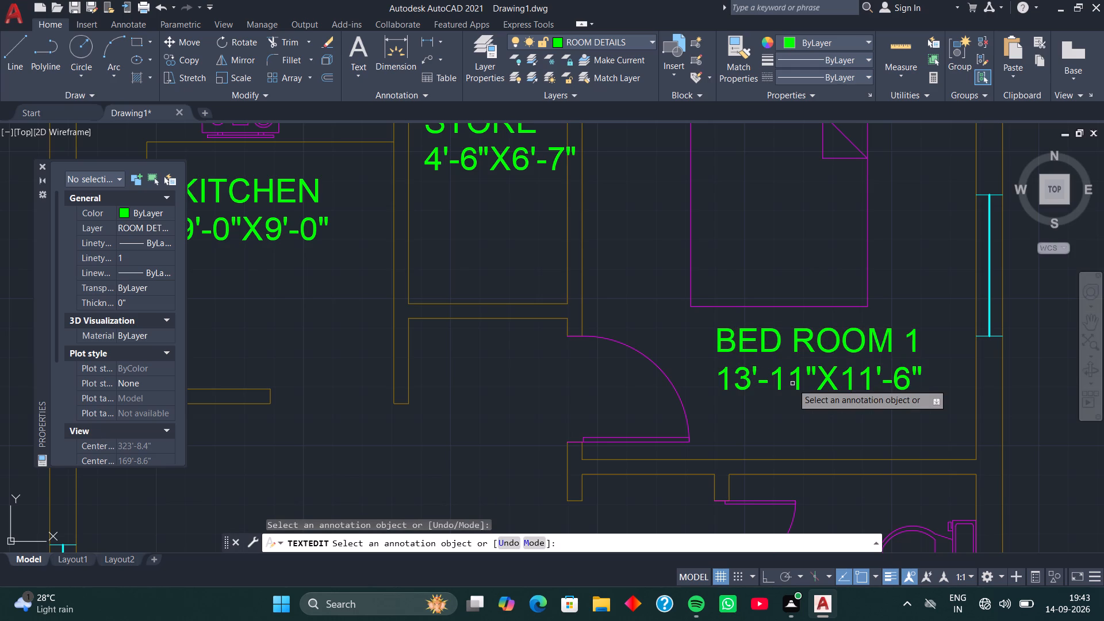
Change the size line under BED ROOM 1 to 11'-0"X11'-0".
{"action": "left_click", "coordinate": [797, 384]}
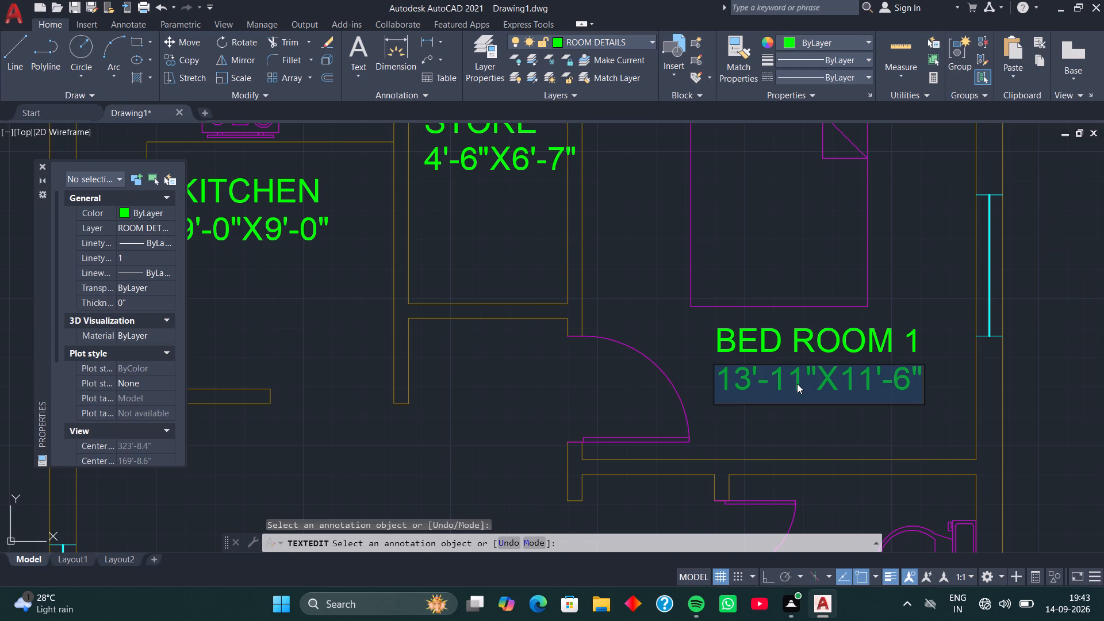
{"action": "type", "text": "11'"}
{"action": "type", "text": "-0\""}
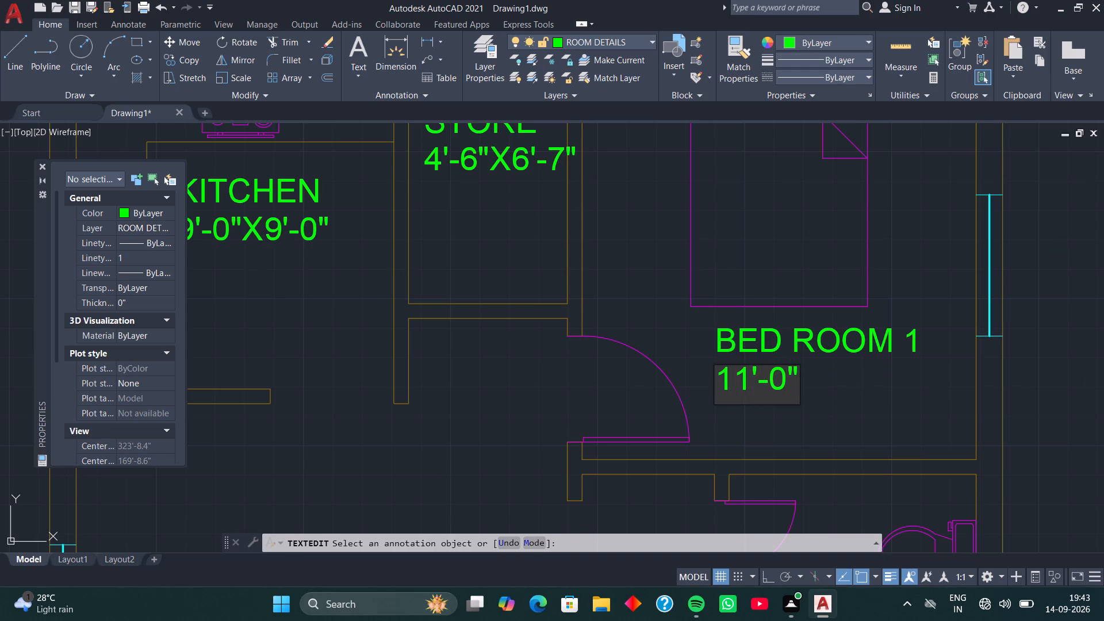
{"action": "key", "text": "x"}
{"action": "type", "text": "11"}
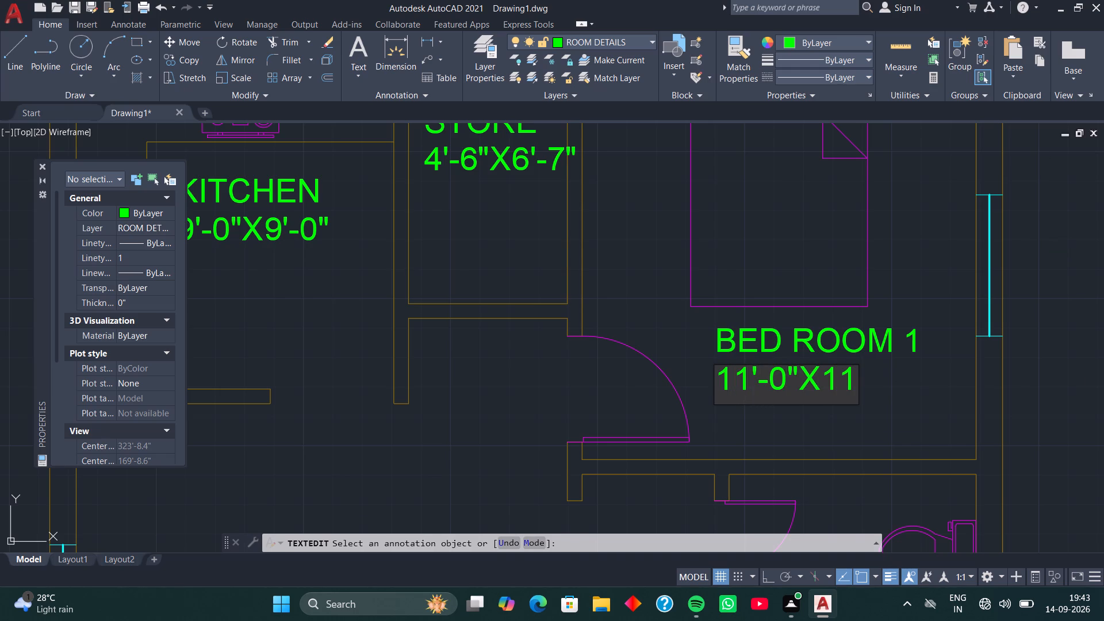
{"action": "key", "text": "apostrophe"}
{"action": "type", "text": "-0\""}
{"action": "key", "text": "Return"}
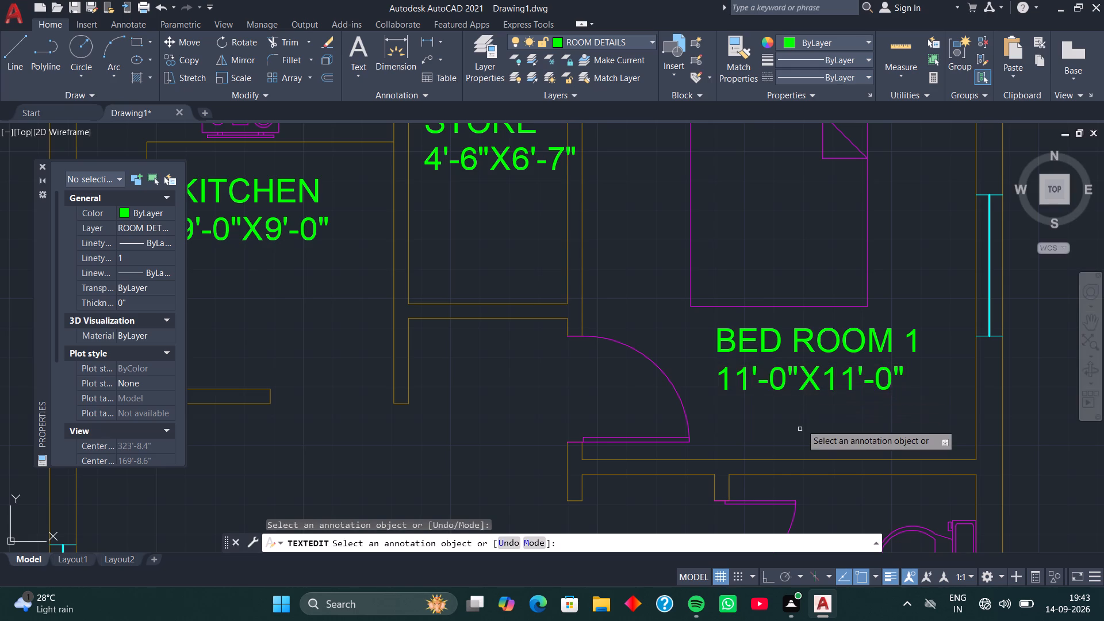
Change the name line of the dining label in the small room with the WC to TOILET.
{"action": "scroll", "coordinate": [803, 423], "scroll_direction": "down", "scroll_amount": 2}
{"action": "middle_click_drag", "start_coordinate": [830, 430], "coordinate": [796, 229]}
{"action": "scroll", "coordinate": [787, 268], "scroll_direction": "up", "scroll_amount": 2}
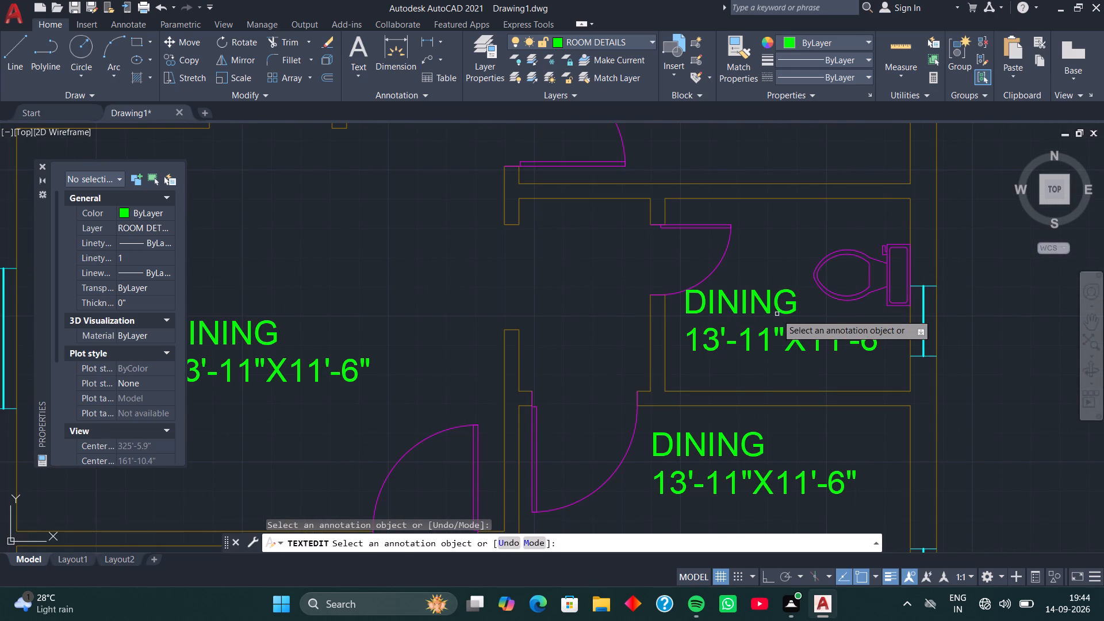
{"action": "left_click", "coordinate": [775, 308]}
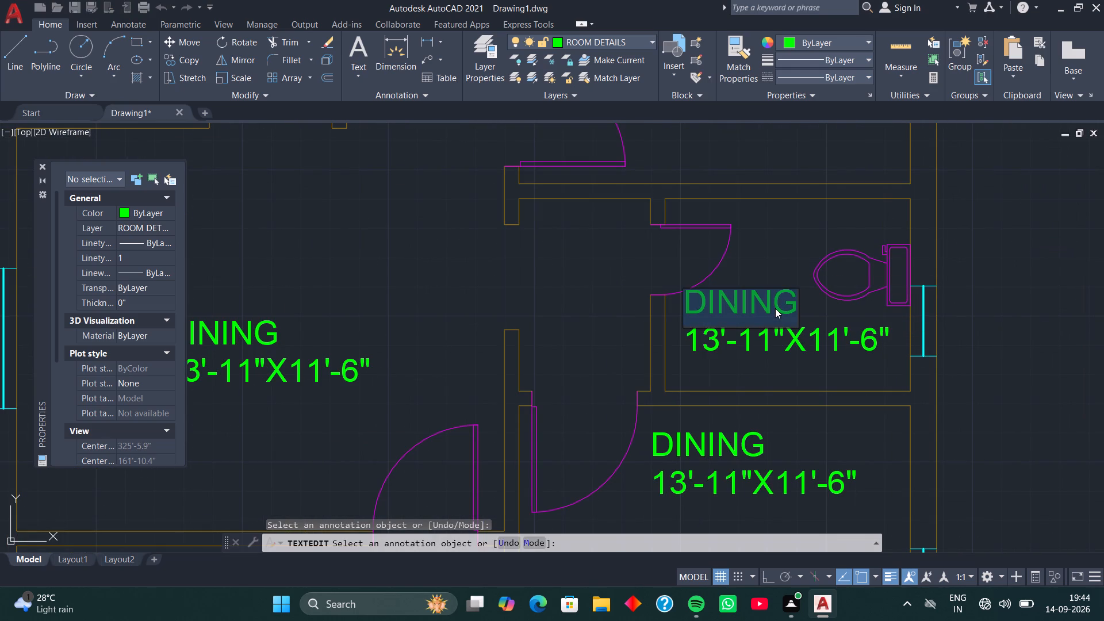
{"action": "type", "text": "TOILET"}
{"action": "key", "text": "Return"}
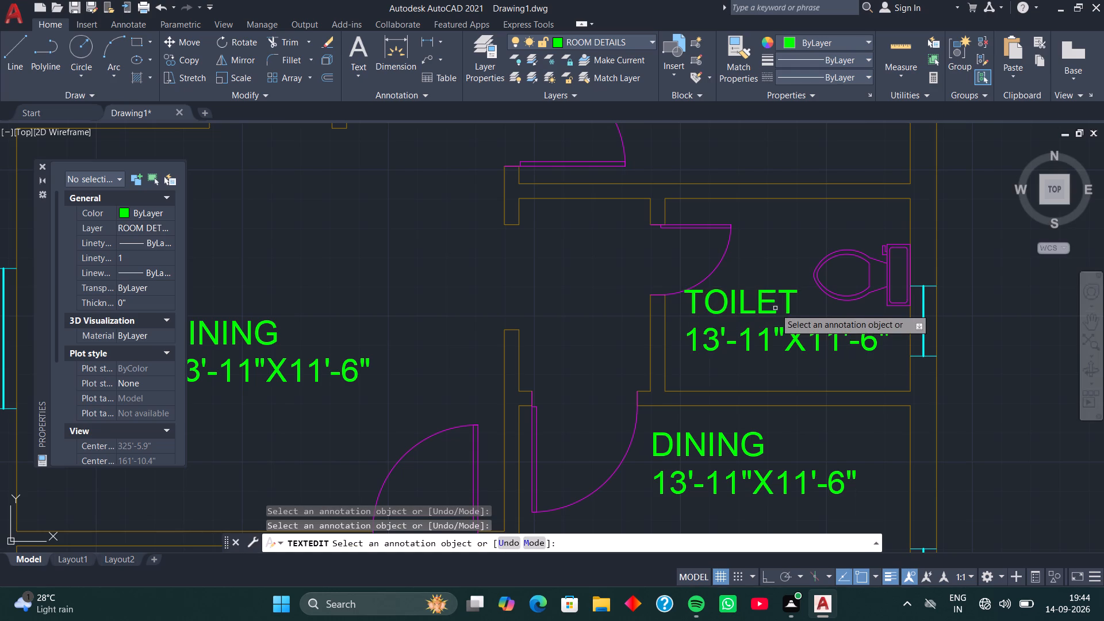
Change the size line under TOILET to 7'-0"X5'-6".
{"action": "left_click", "coordinate": [780, 332]}
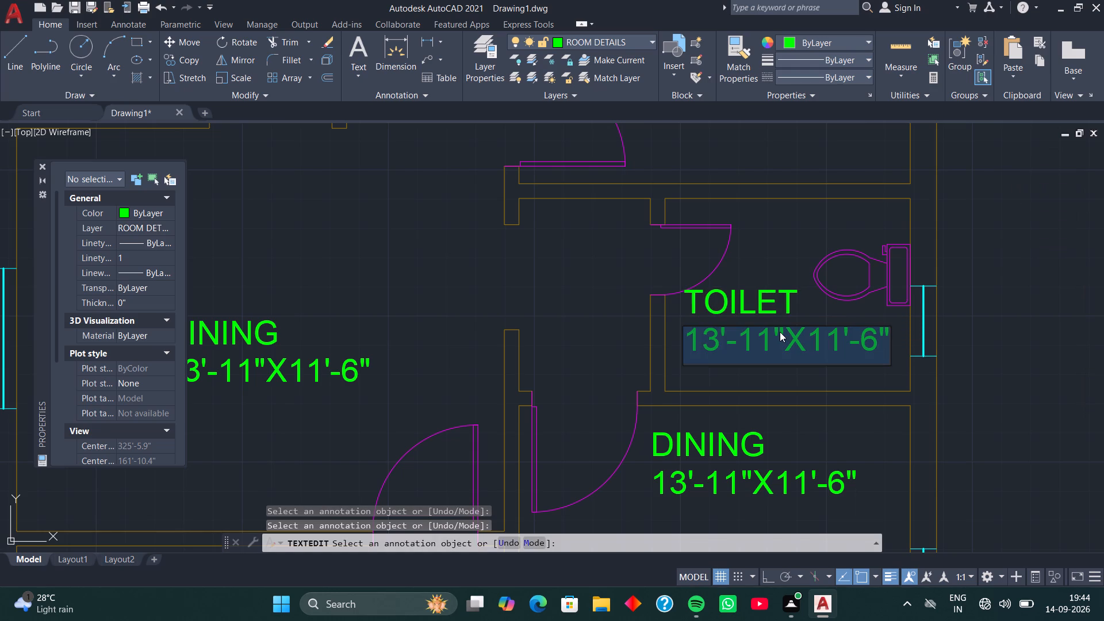
{"action": "key", "text": "7"}
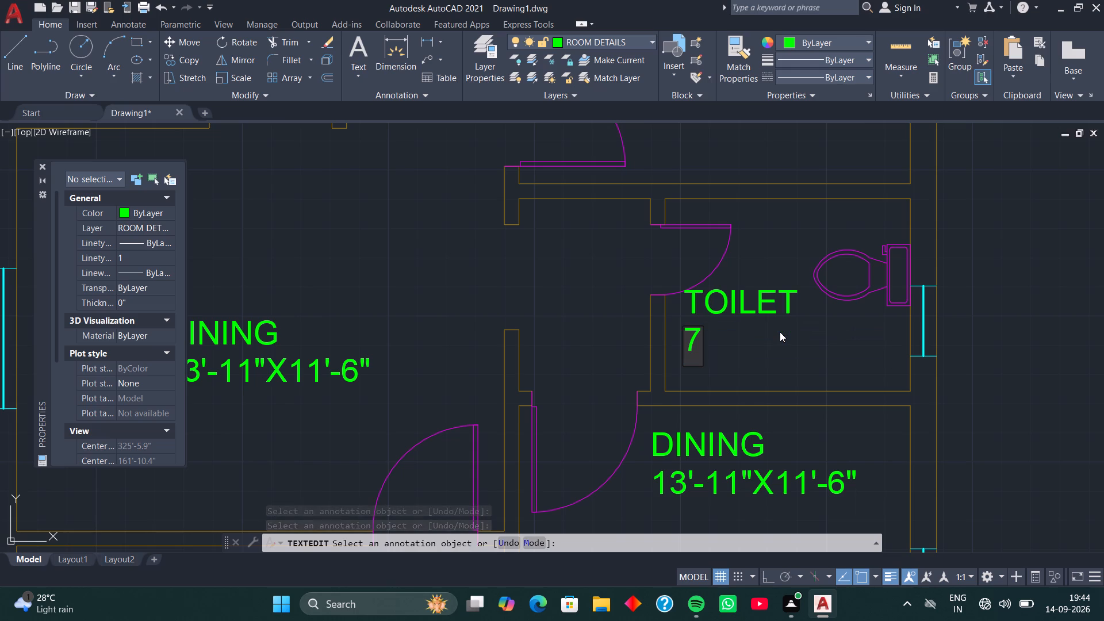
{"action": "type", "text": "'-0\""}
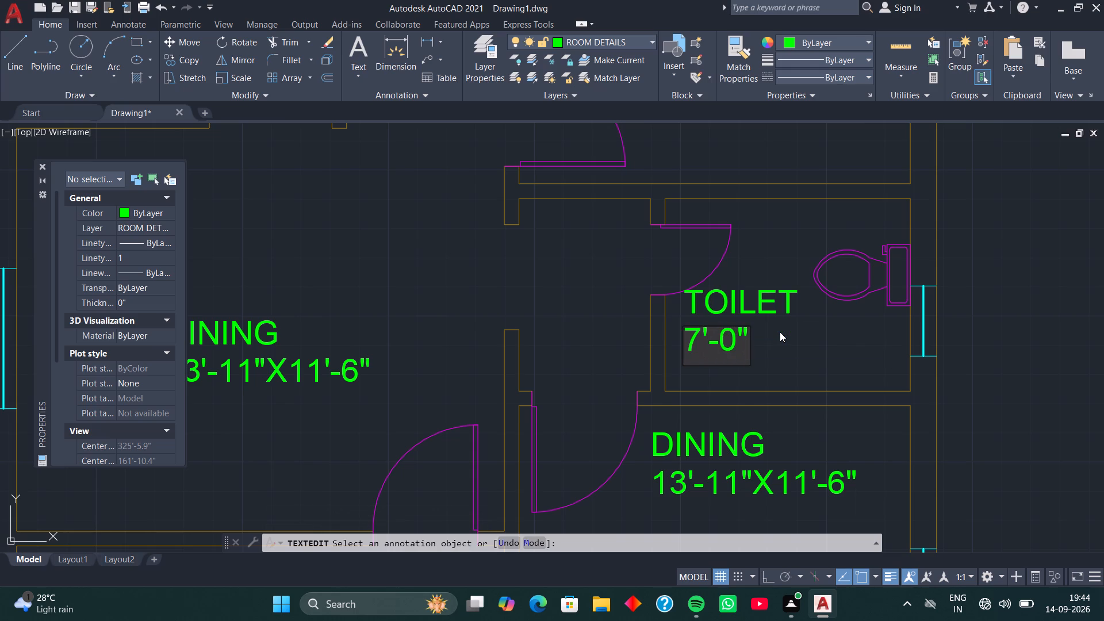
{"action": "key", "text": "x"}
{"action": "type", "text": "5'-6\""}
{"action": "key", "text": "Return"}
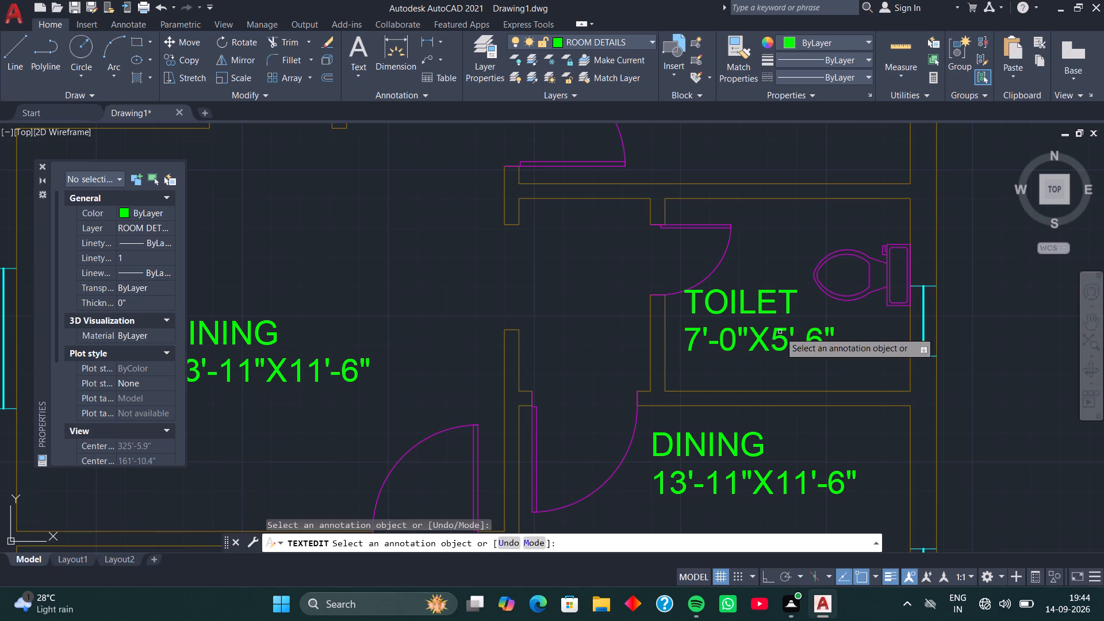
Change the name line of the label in the bedroom below the toilet to BED ROOM 2.
{"action": "middle_click_drag", "start_coordinate": [775, 412], "coordinate": [735, 192]}
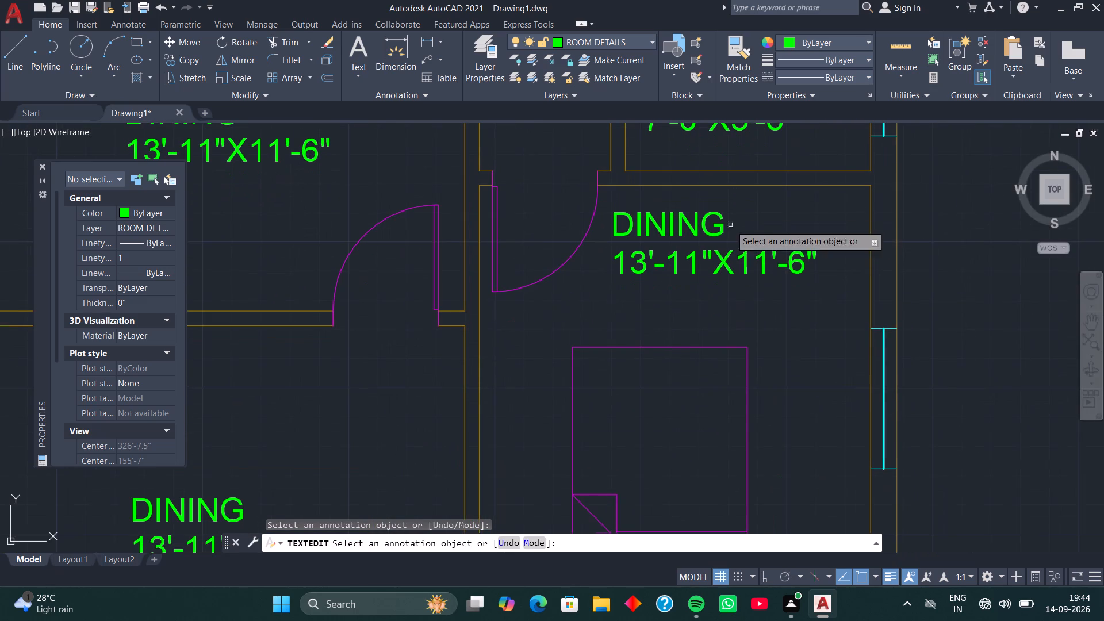
{"action": "left_click", "coordinate": [717, 233]}
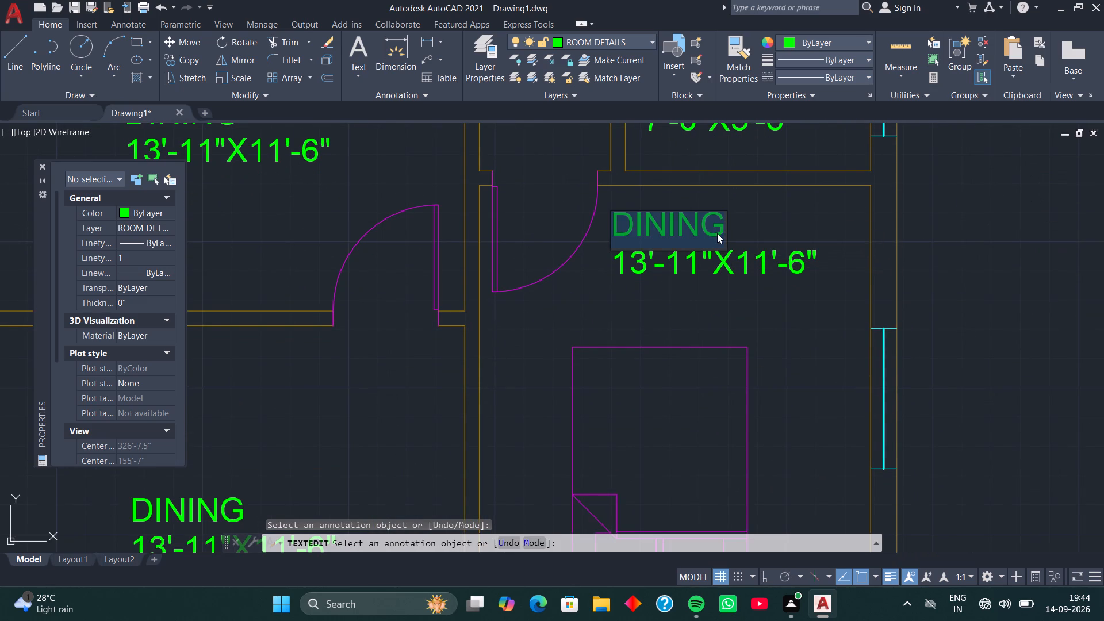
{"action": "type", "text": "BED ROO"}
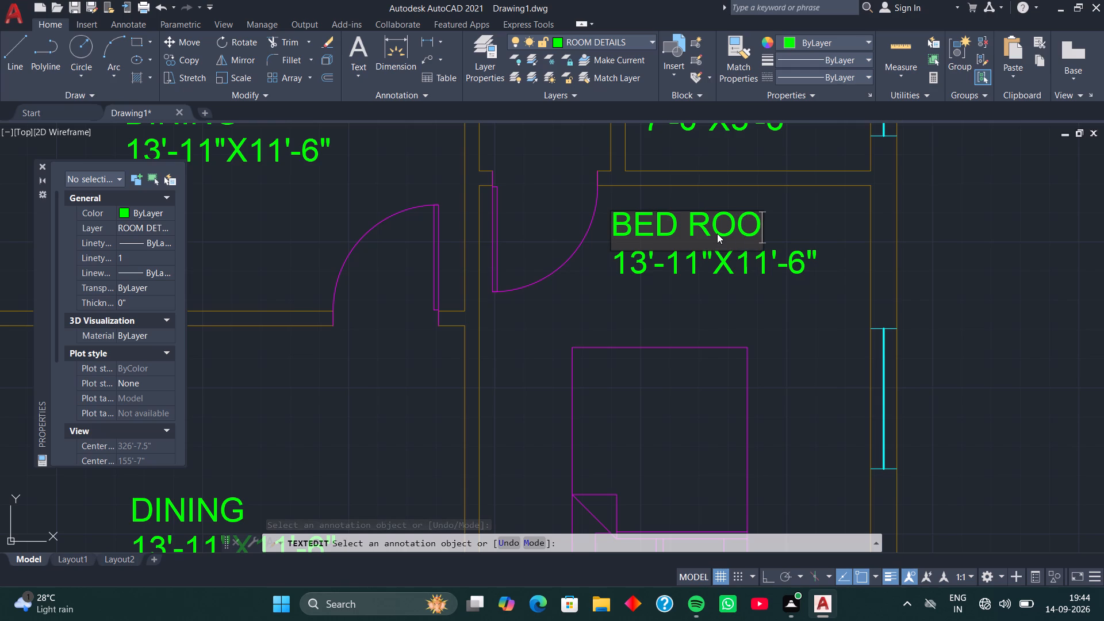
{"action": "key", "text": "m"}
{"action": "key", "text": "space"}
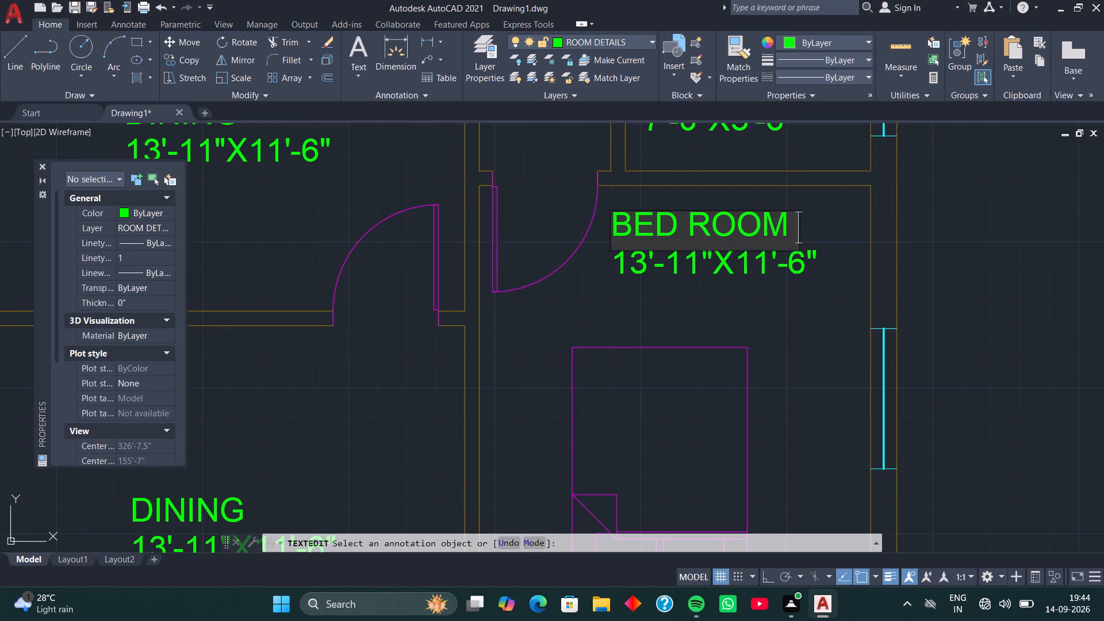
{"action": "key", "text": "2"}
{"action": "key", "text": "Return"}
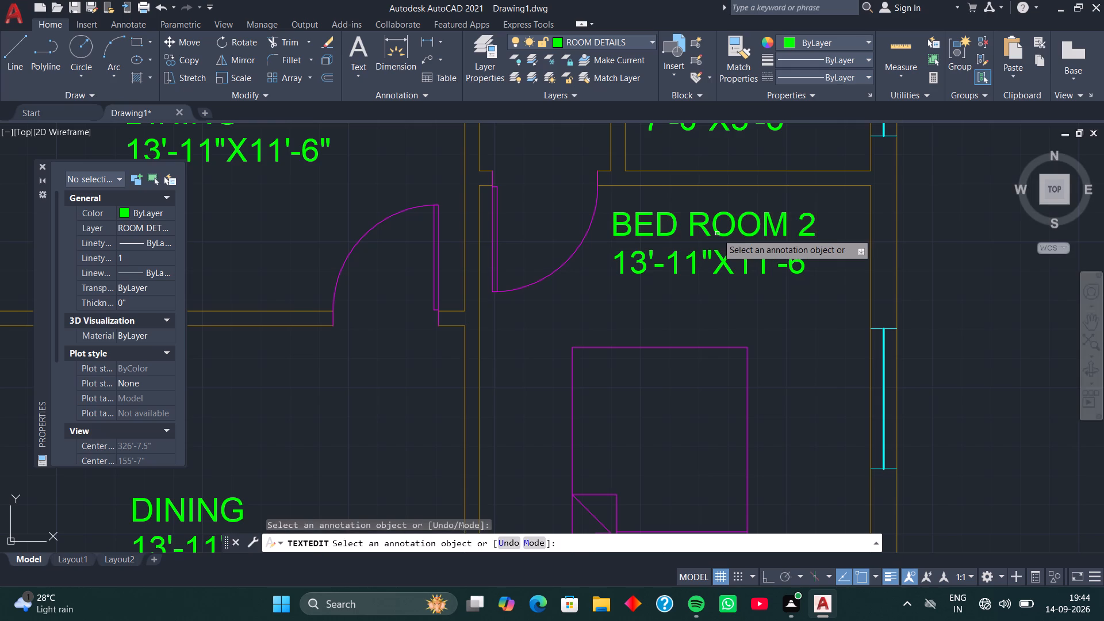
Change the size line under BED ROOM 2 to 11'-0"X11'-7".
{"action": "left_click", "coordinate": [727, 270]}
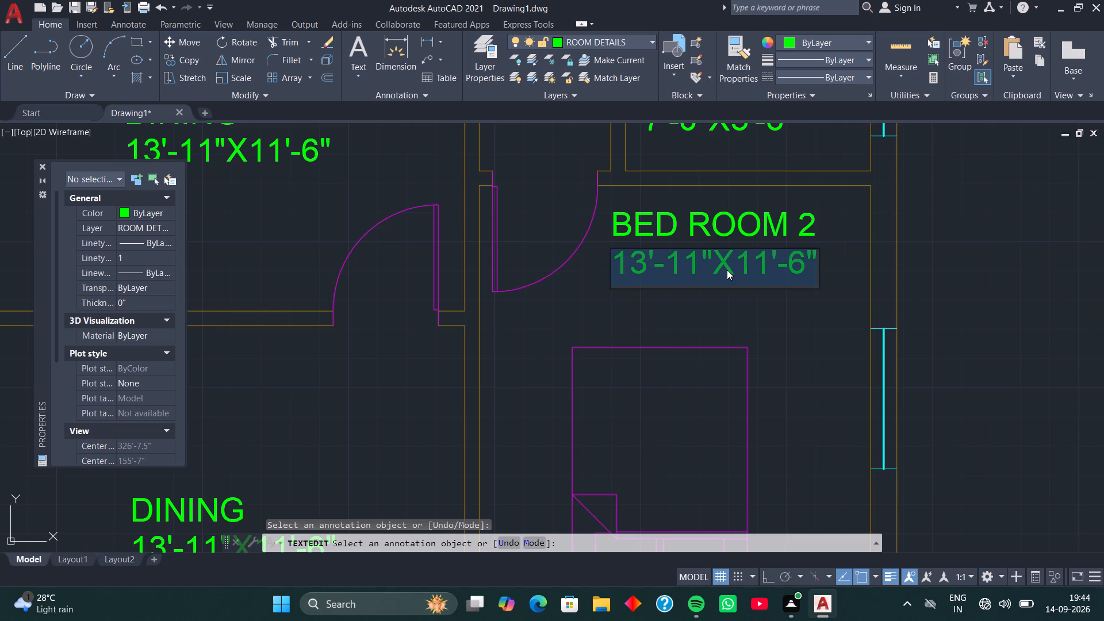
{"action": "type", "text": "11'-0"}
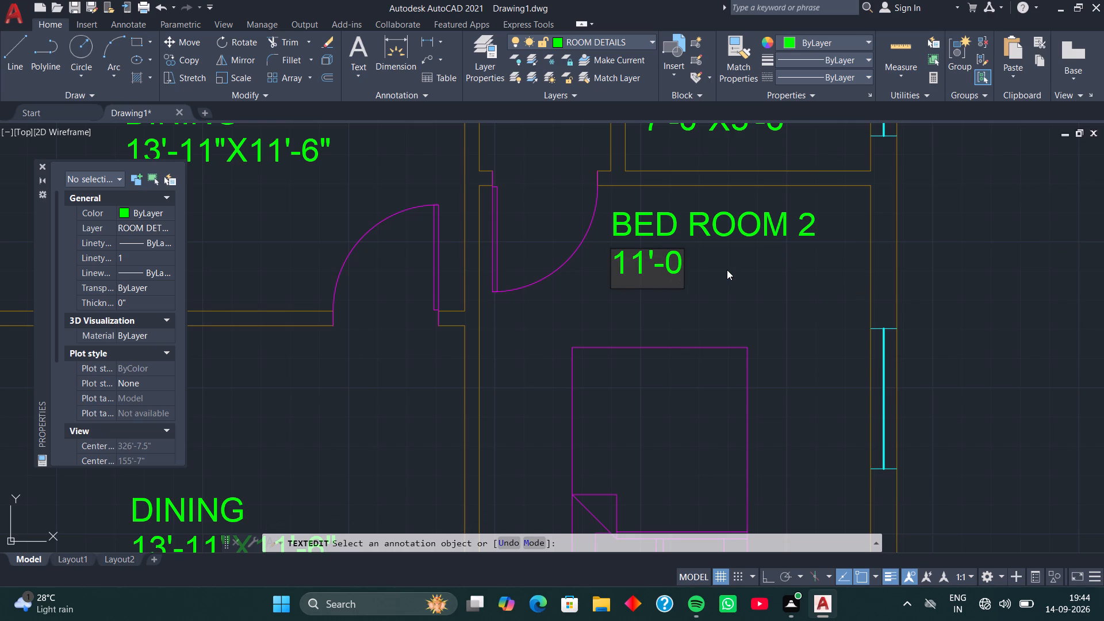
{"action": "key", "text": "shift+quotedbl"}
{"action": "key", "text": "x"}
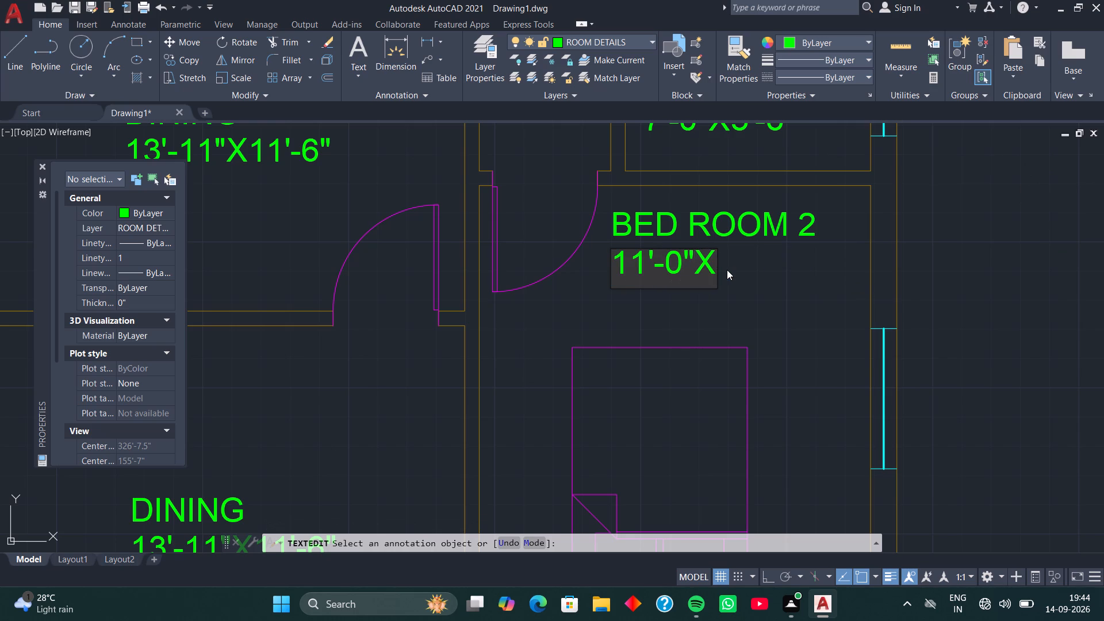
{"action": "type", "text": "11'-7\""}
{"action": "key", "text": "Return"}
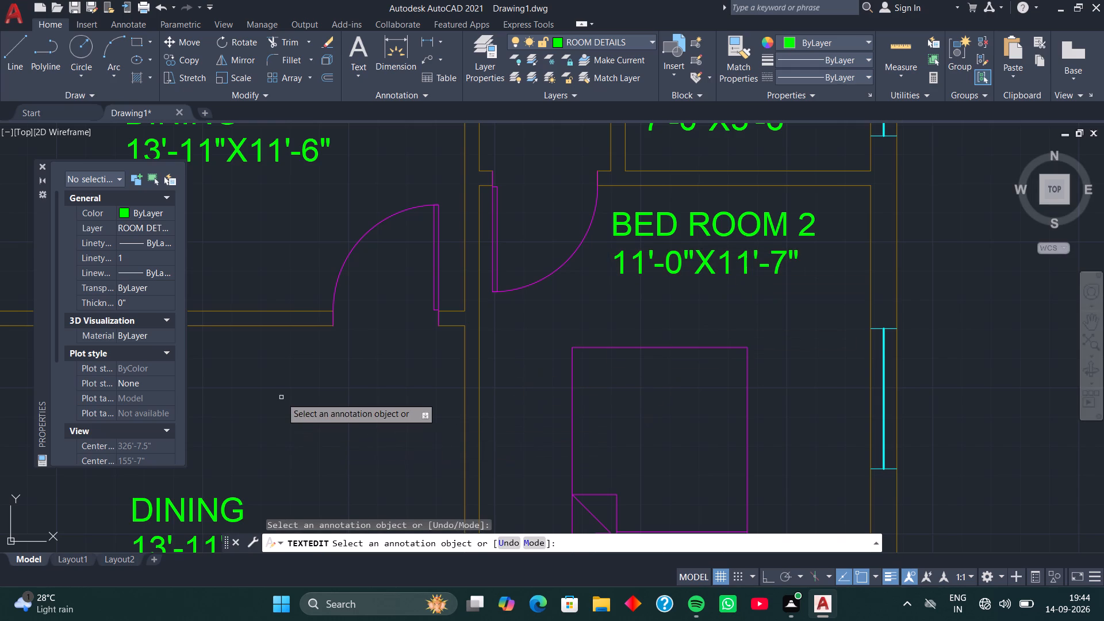
Edit the name line of the copied dining label in the large room beside BED ROOM 2 and the staircase.
{"action": "scroll", "coordinate": [281, 397], "scroll_direction": "down", "scroll_amount": 2}
{"action": "middle_click_drag", "start_coordinate": [284, 397], "coordinate": [396, 280]}
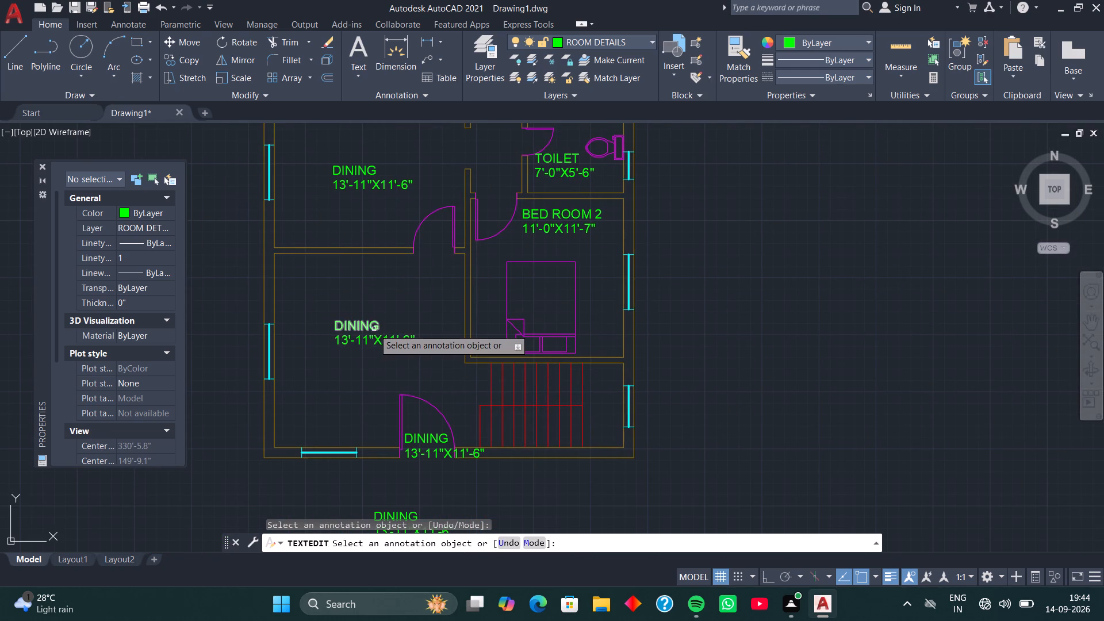
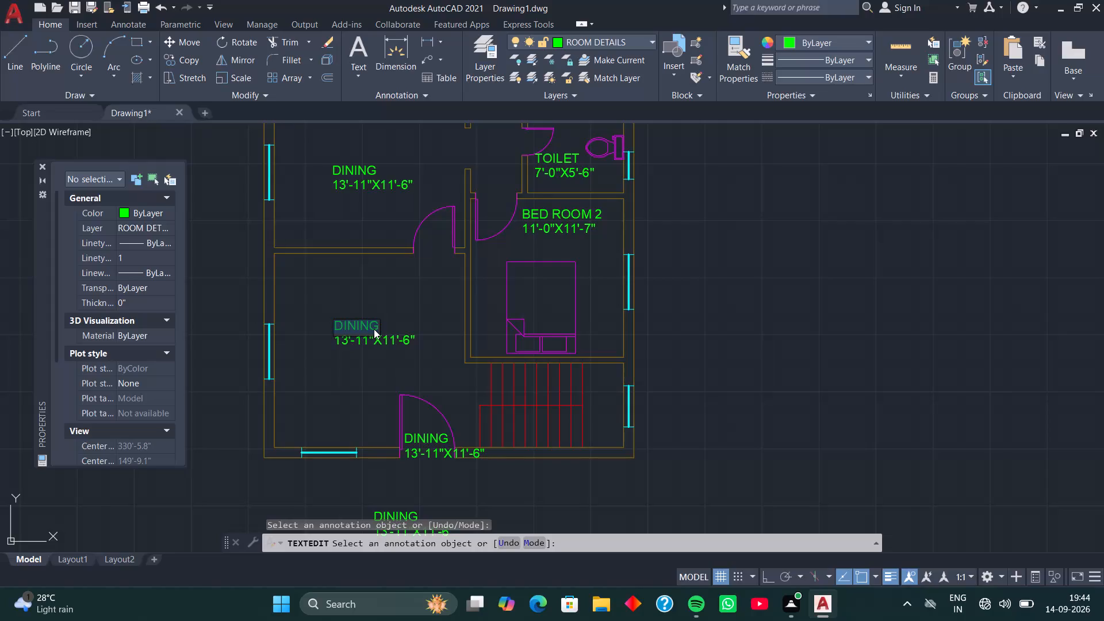
Change the room name in the front room beside the staircase to LIVING/GUEST ROOM.
{"action": "type", "text": "LIVIN"}
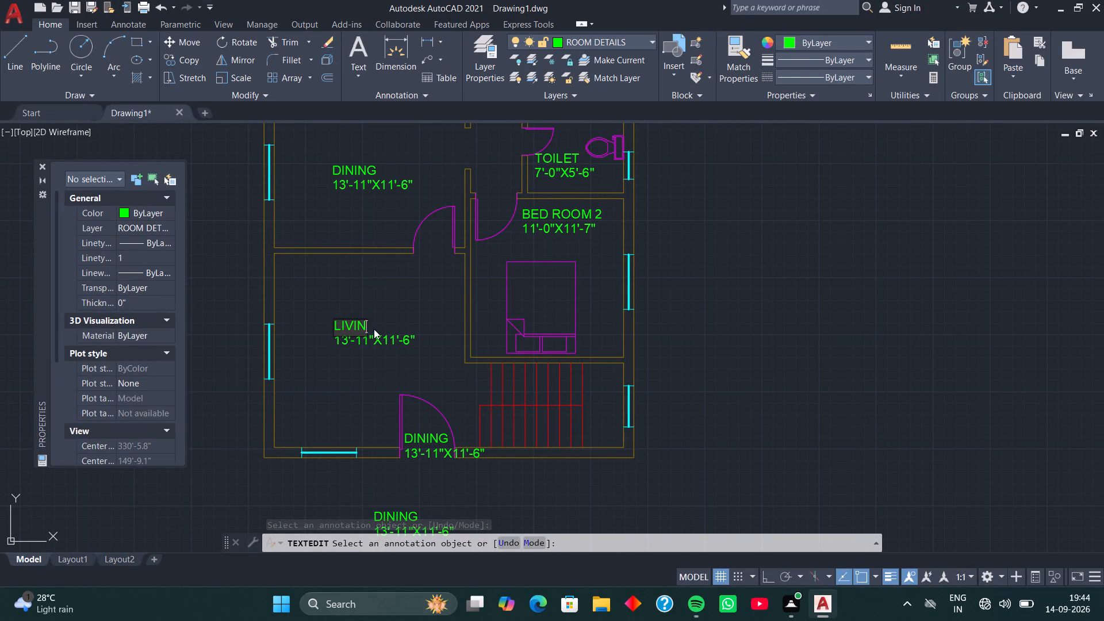
{"action": "key", "text": "g"}
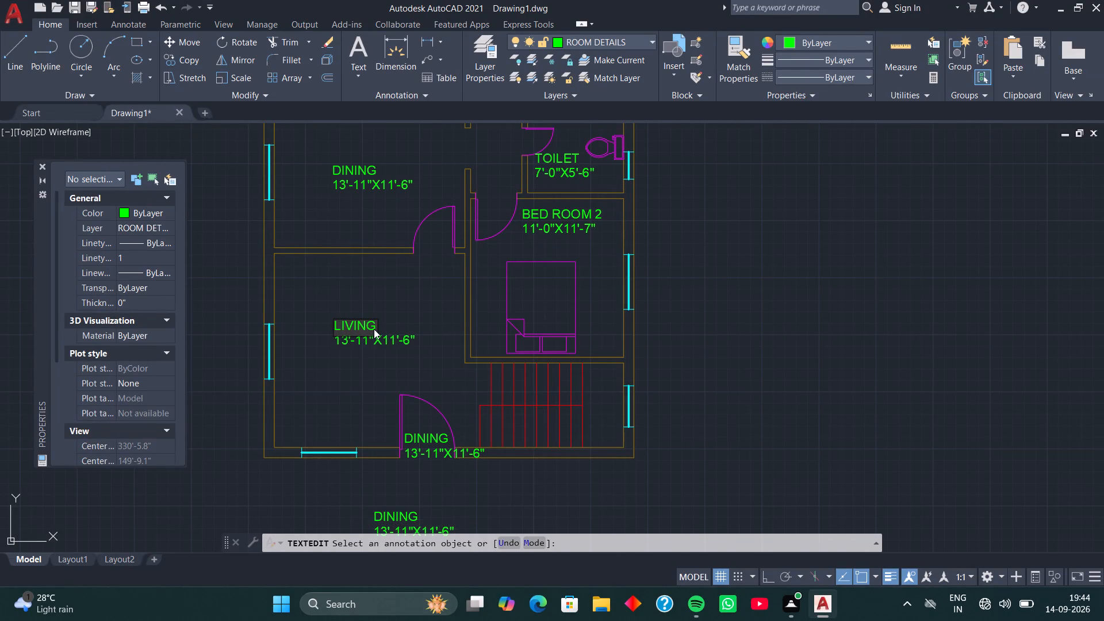
{"action": "key", "text": "slash"}
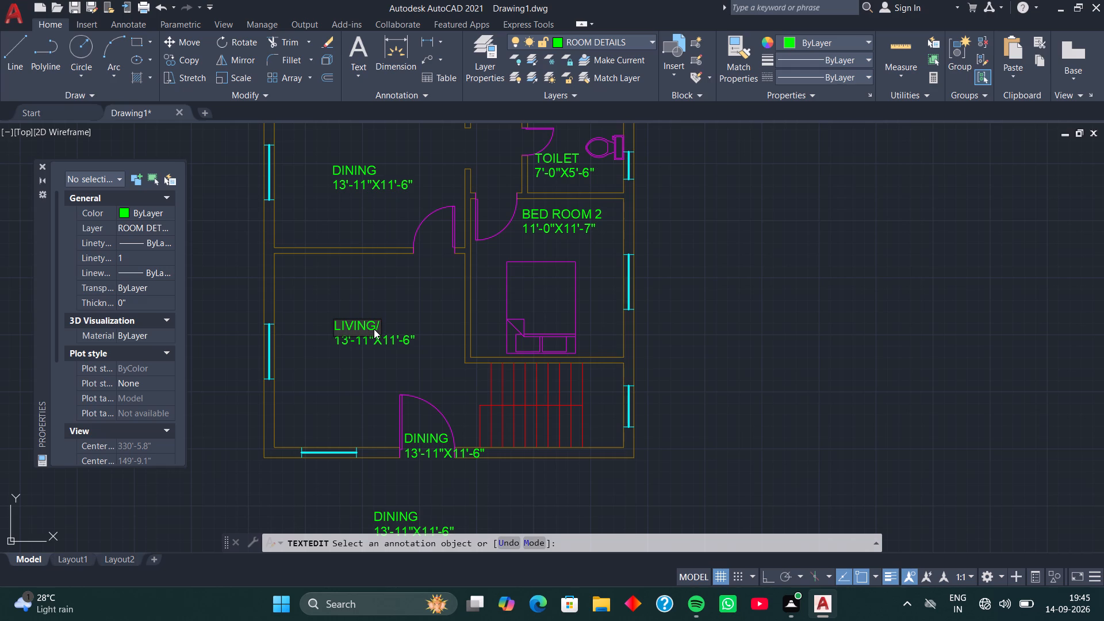
{"action": "type", "text": "GUEST"}
{"action": "key", "text": "space"}
{"action": "type", "text": "ROOM"}
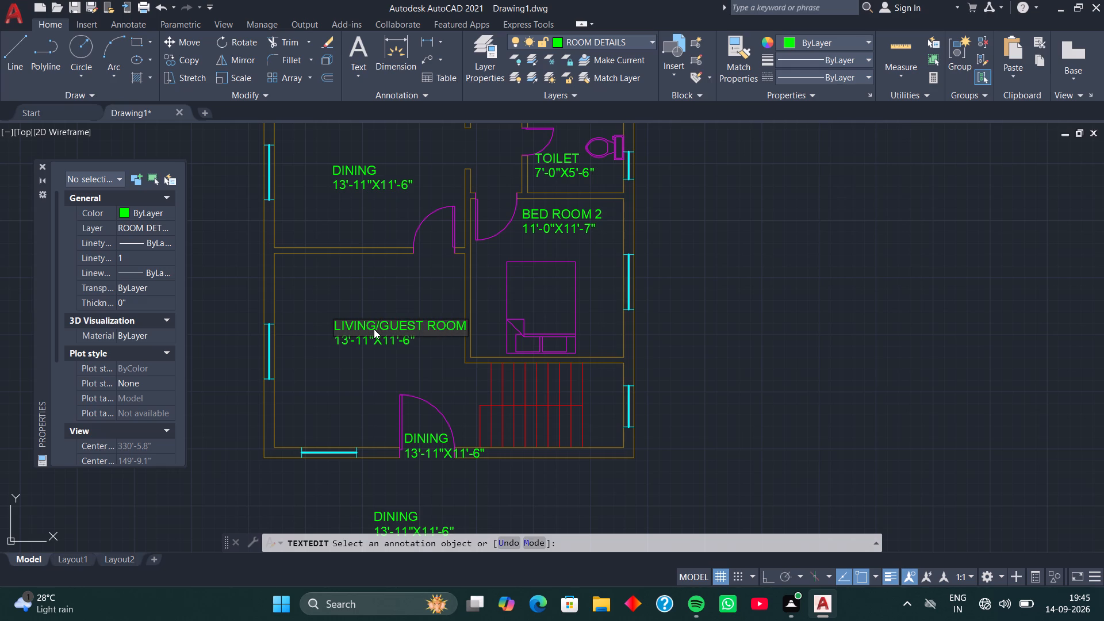
{"action": "key", "text": "Return"}
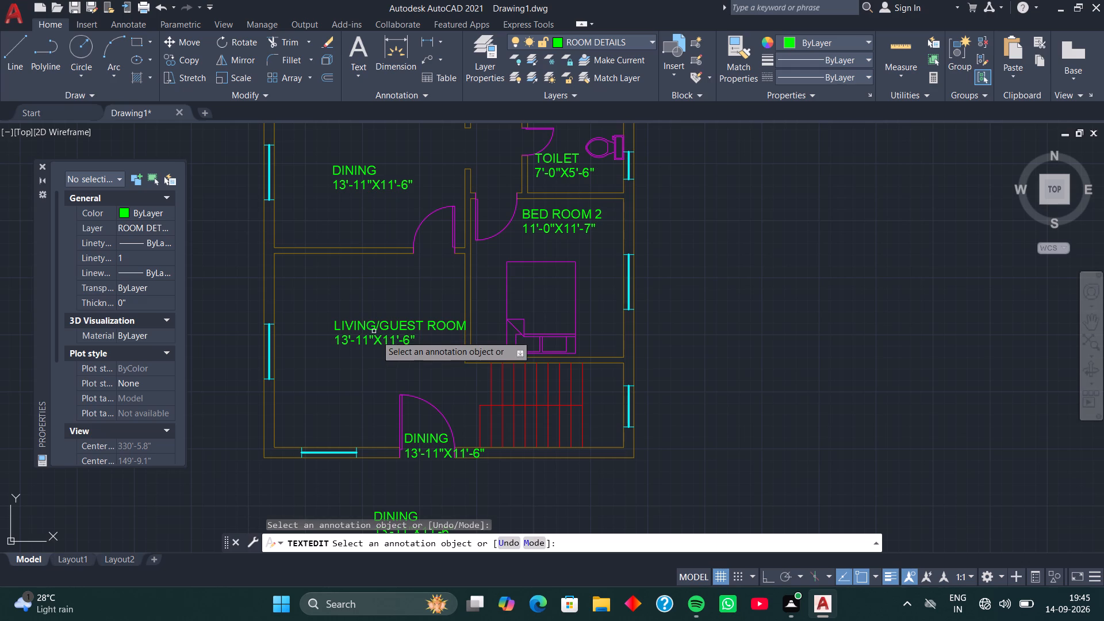
Set the size text under the LIVING/GUEST ROOM label to 13'-11"X14'-0".
{"action": "left_click", "coordinate": [378, 343]}
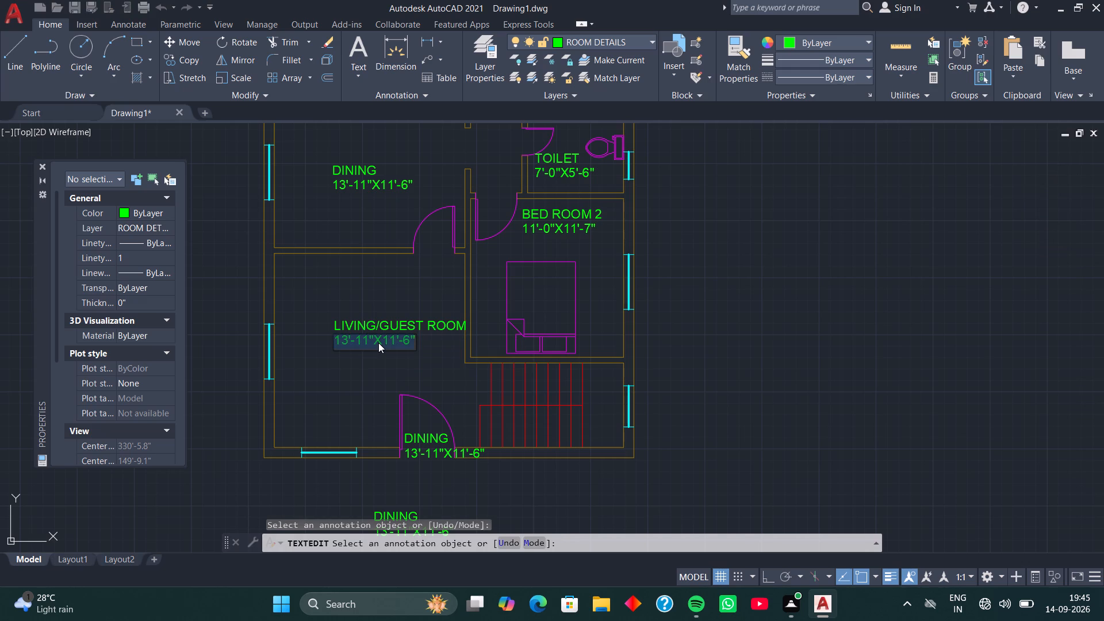
{"action": "type", "text": "13'-11"}
{"action": "key", "text": "shift+quotedbl"}
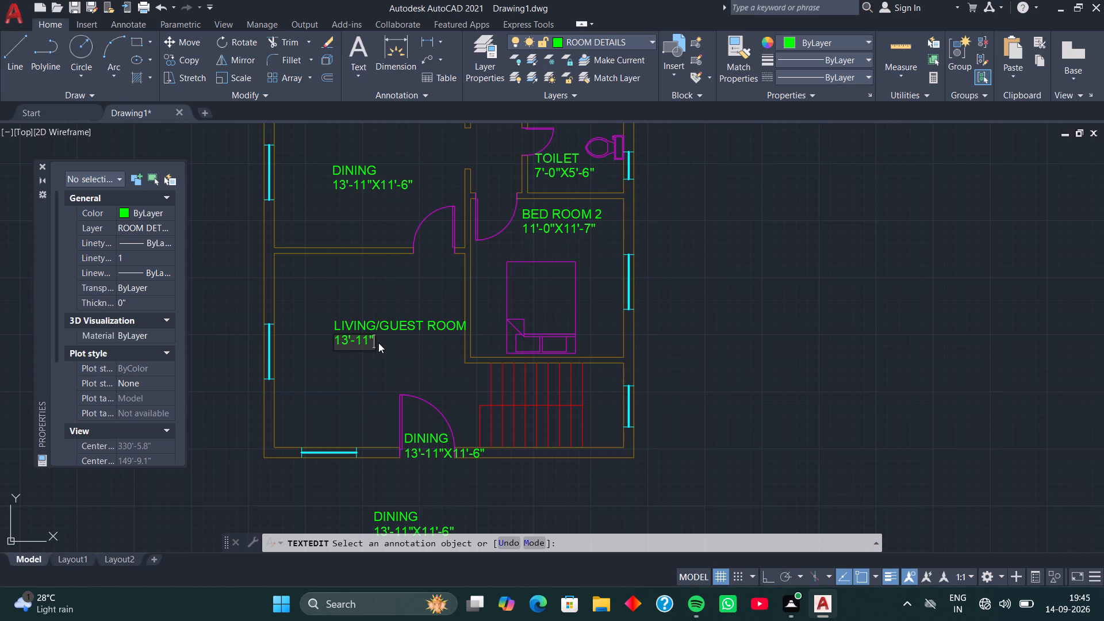
{"action": "key", "text": "x"}
{"action": "type", "text": "14'-0"}
{"action": "key", "text": "apostrophe"}
{"action": "key", "text": "BackSpace"}
{"action": "key", "text": "shift+quotedbl"}
{"action": "key", "text": "Return"}
{"action": "key", "text": "space"}
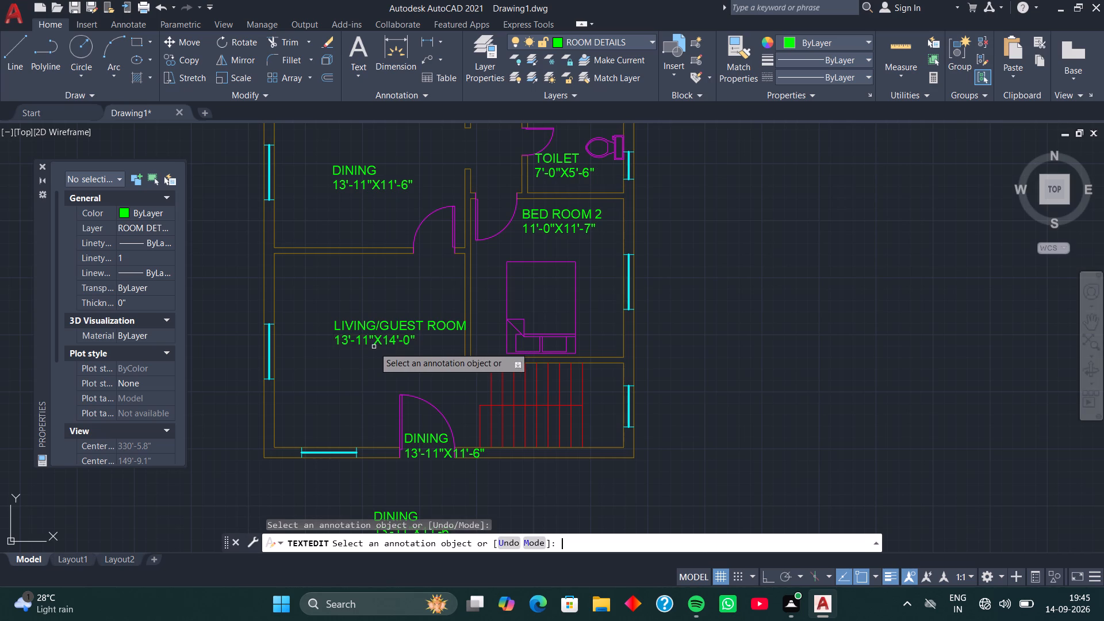
Shift the LIVING/GUEST ROOM name about 1'-9" to the left so it sits centred above its size text.
{"action": "left_click", "coordinate": [378, 325]}
{"action": "scroll", "coordinate": [339, 332], "scroll_direction": "up", "scroll_amount": 2}
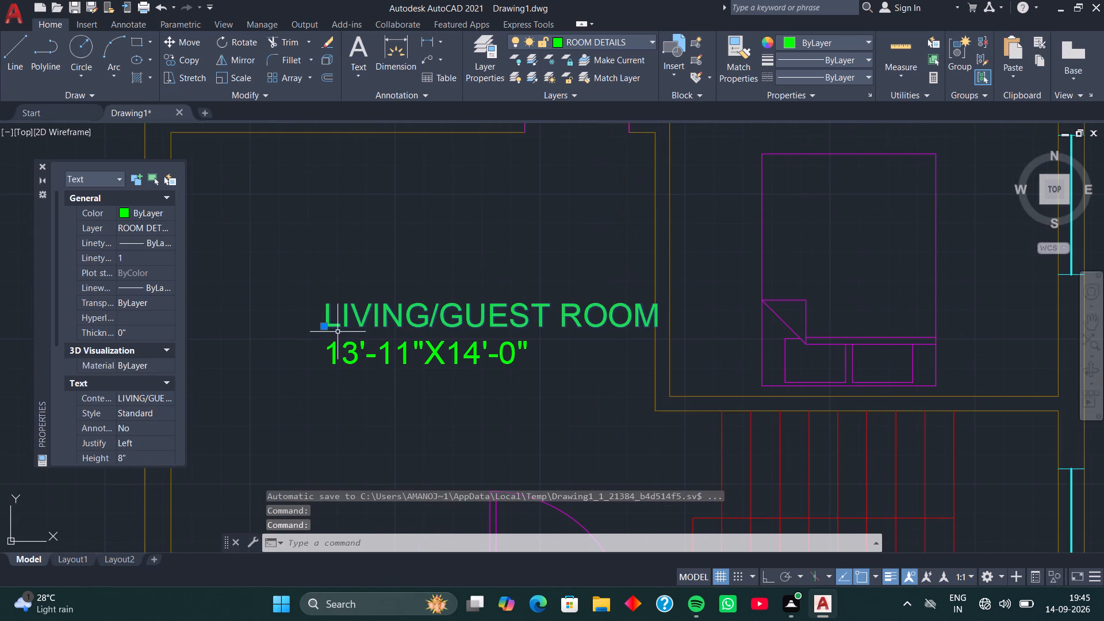
{"action": "left_click", "coordinate": [325, 327]}
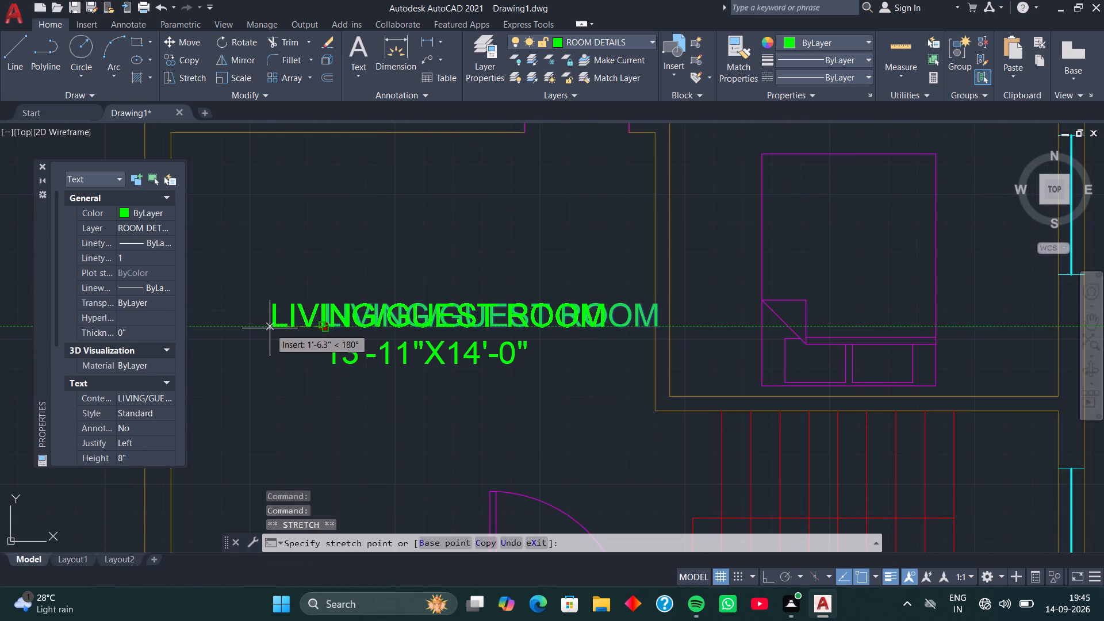
{"action": "scroll", "coordinate": [270, 328], "scroll_direction": "up", "scroll_amount": 2}
{"action": "middle_click", "coordinate": [266, 328]}
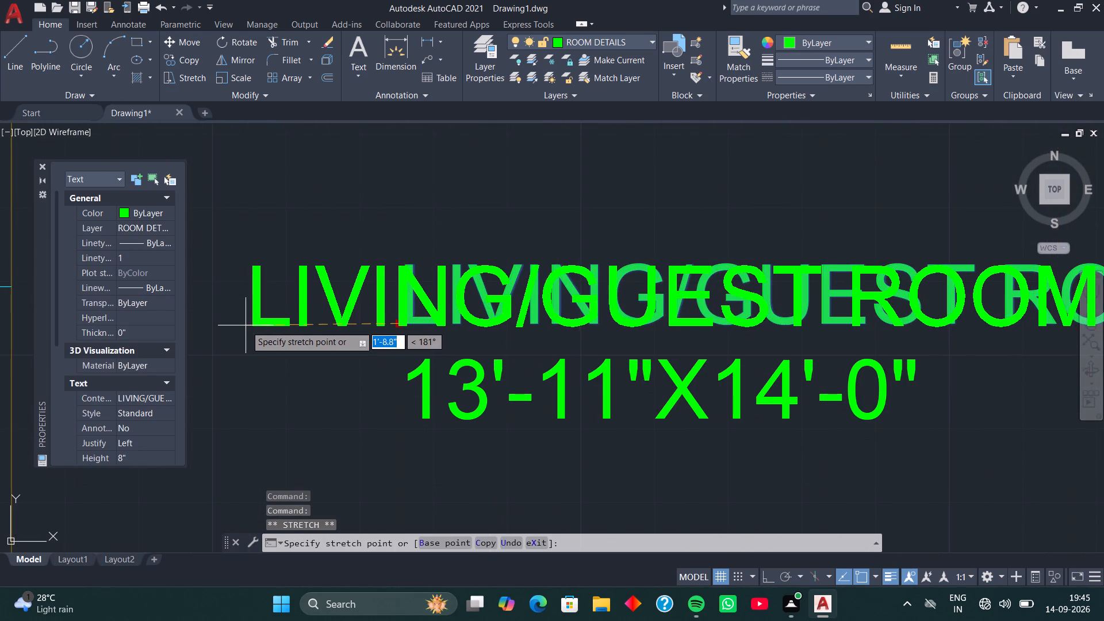
{"action": "left_click", "coordinate": [246, 325]}
{"action": "scroll", "coordinate": [304, 273], "scroll_direction": "down", "scroll_amount": 3}
{"action": "middle_click_drag", "start_coordinate": [352, 341], "coordinate": [336, 248]}
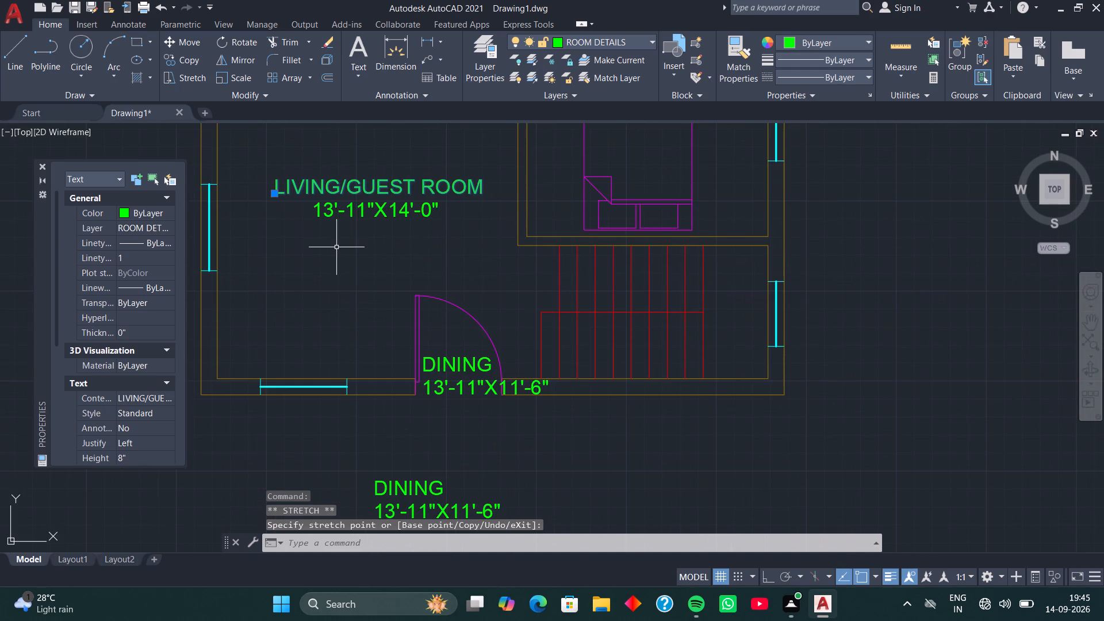
{"action": "key", "text": "Escape"}
Change the DINING label at the front entrance door to ENTRY.
{"action": "middle_click_drag", "start_coordinate": [432, 318], "coordinate": [403, 179]}
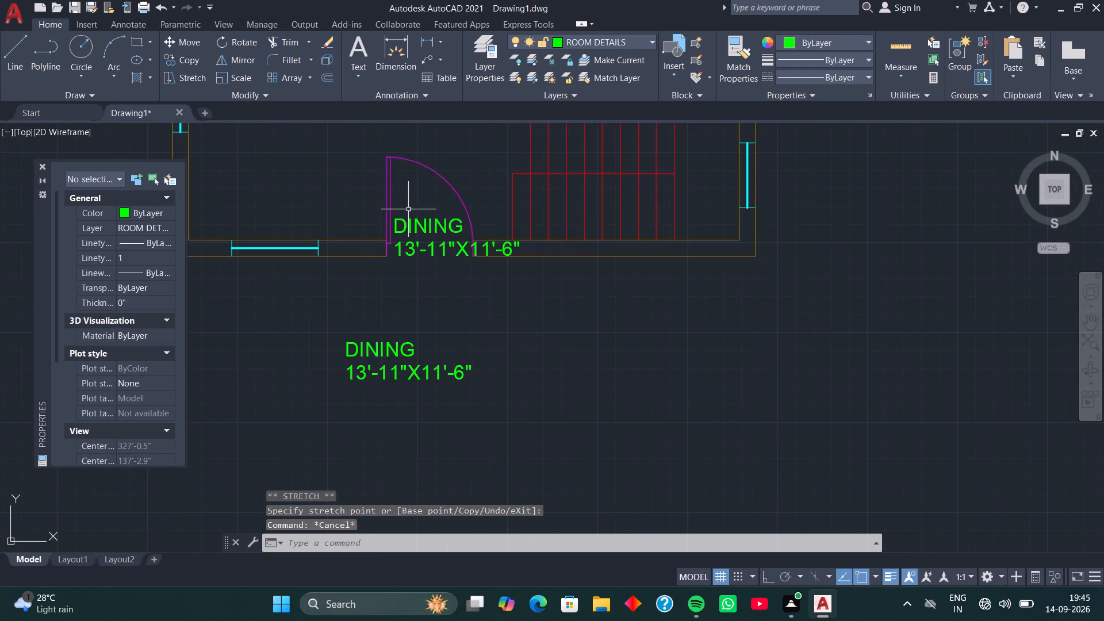
{"action": "left_click", "coordinate": [412, 224]}
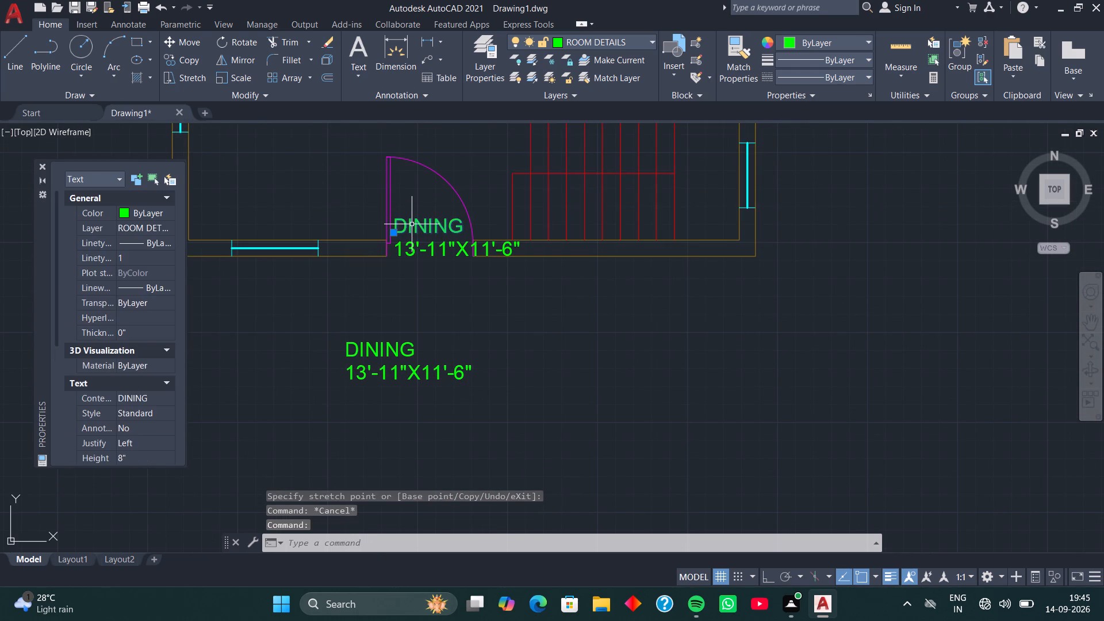
{"action": "double_click", "coordinate": [412, 224]}
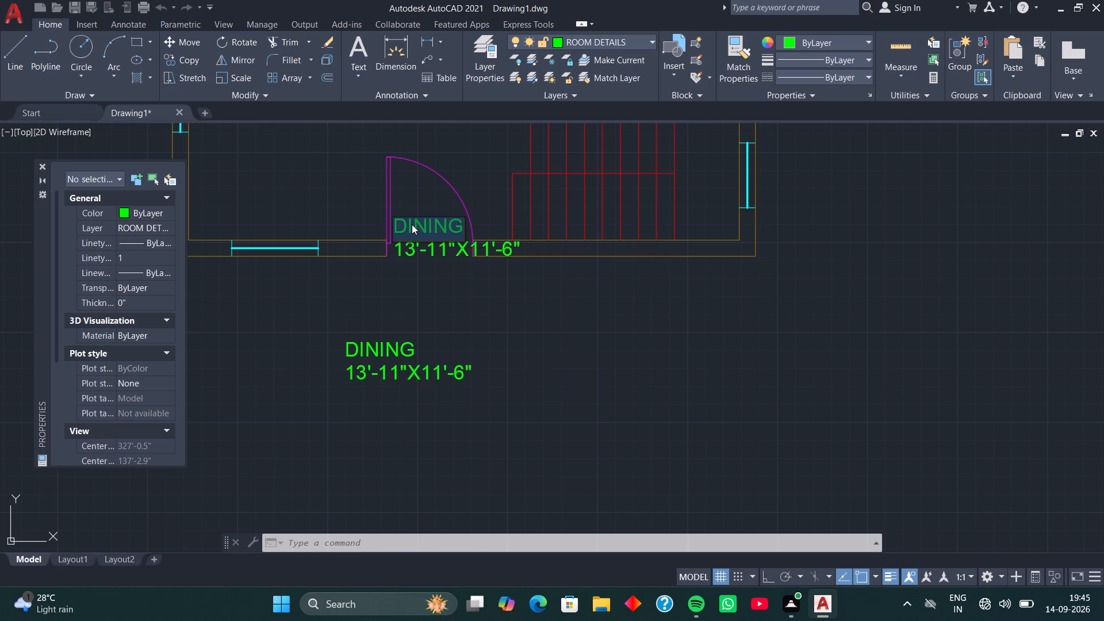
{"action": "type", "text": "ENTRY"}
{"action": "key", "text": "Return"}
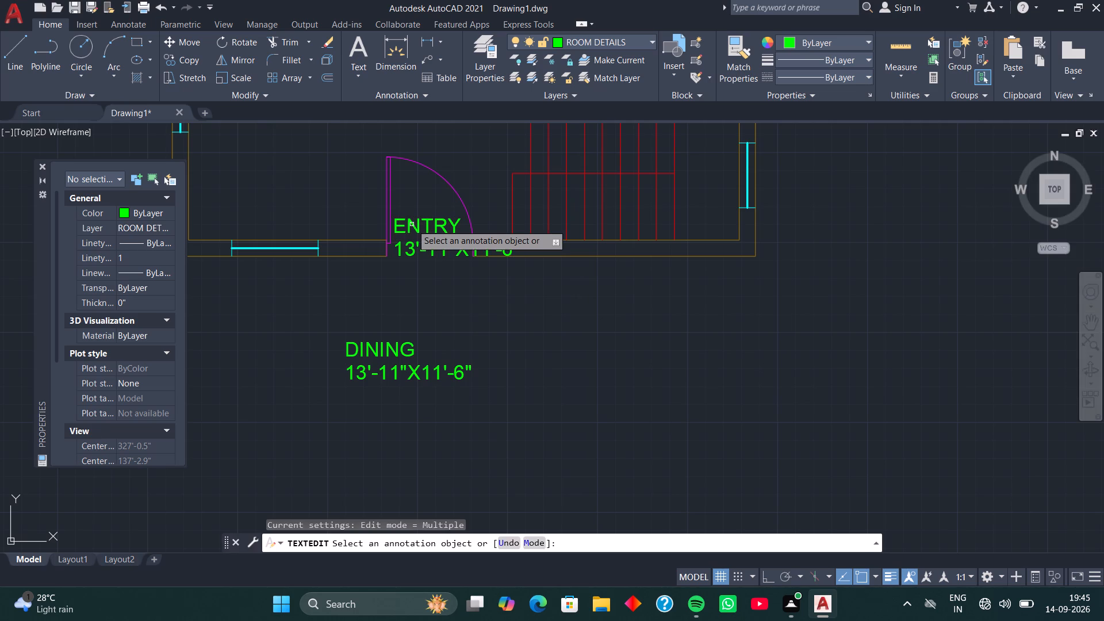
{"action": "key", "text": "Escape"}
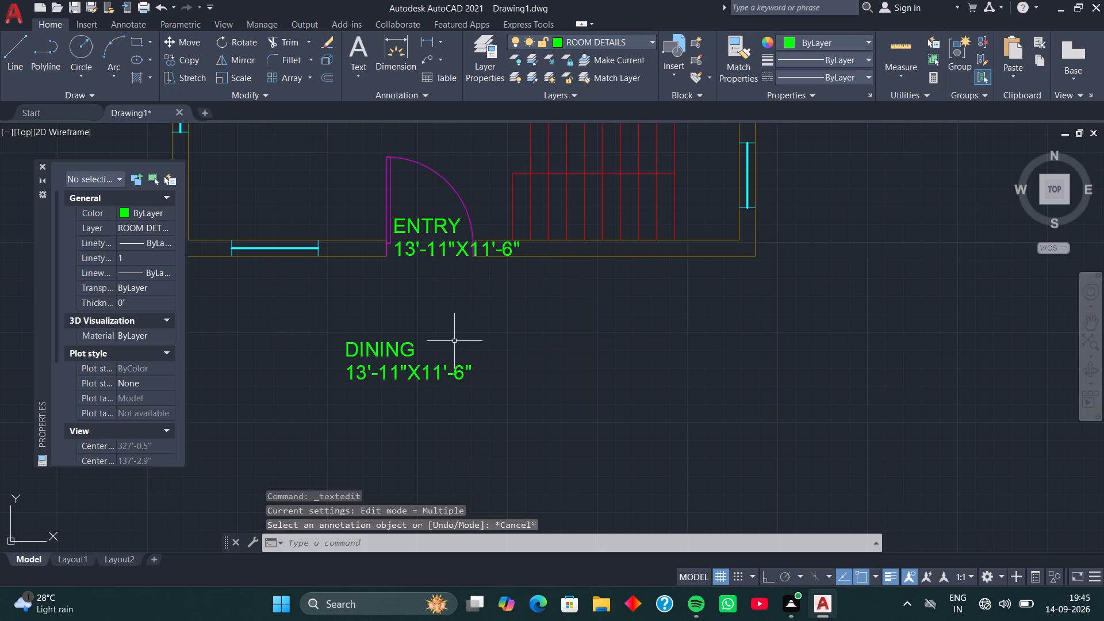
Delete the size text beneath the ENTRY label.
{"action": "left_click", "coordinate": [448, 246]}
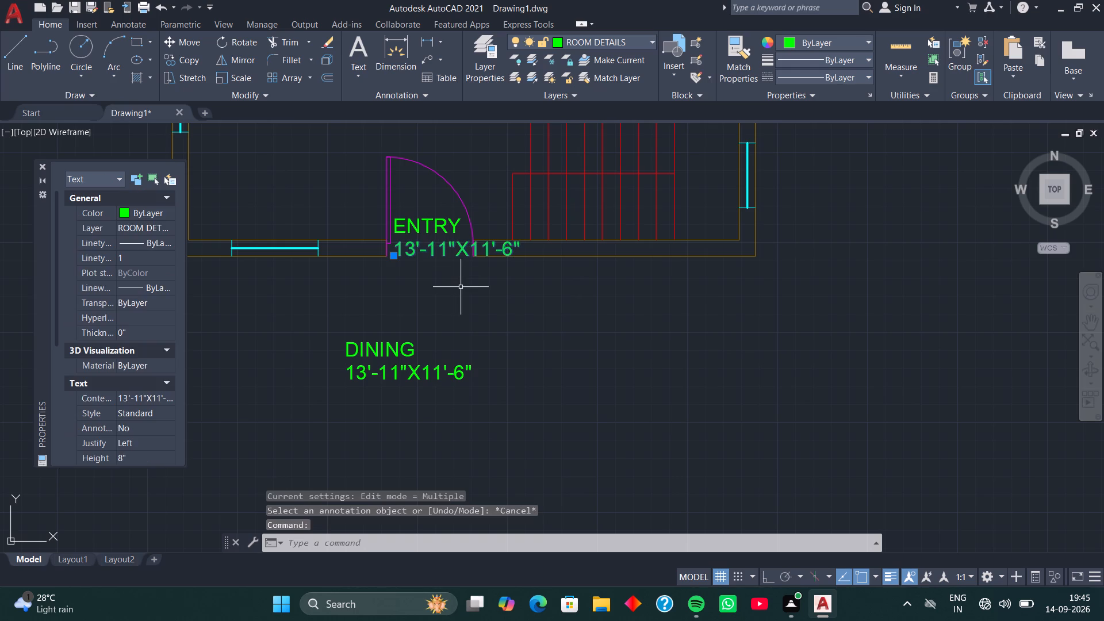
{"action": "key", "text": "Delete"}
Add a vertical linear dimension between the staircase area's upper and lower inner wall corners, along the window wall.
{"action": "scroll", "coordinate": [462, 287], "scroll_direction": "down", "scroll_amount": 2}
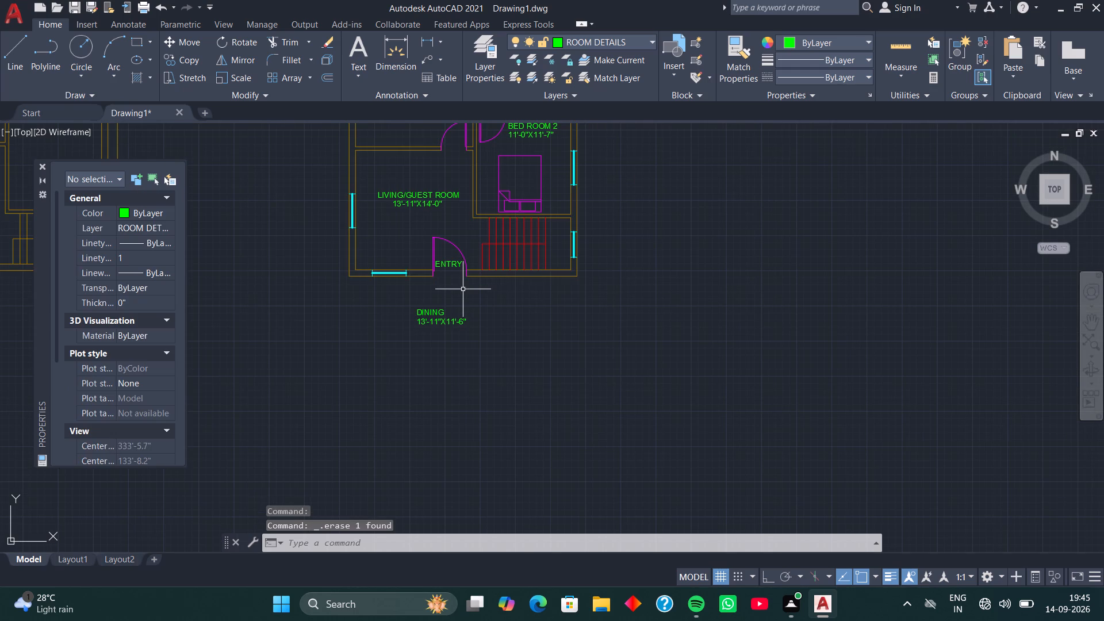
{"action": "middle_click_drag", "start_coordinate": [463, 291], "coordinate": [401, 282]}
{"action": "middle_click_drag", "start_coordinate": [413, 288], "coordinate": [408, 319]}
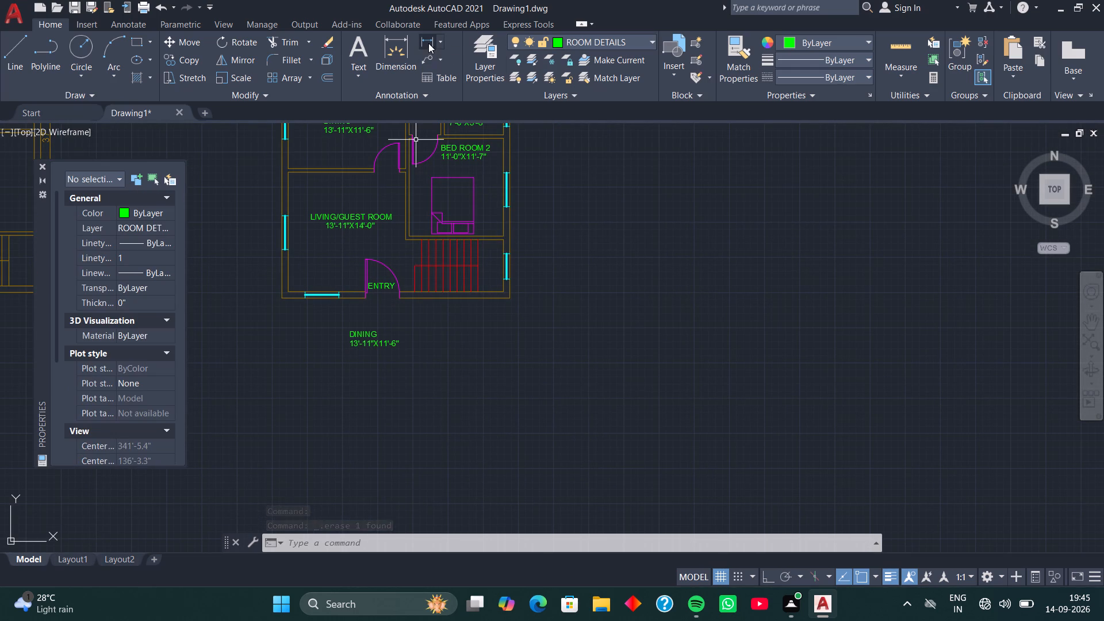
{"action": "left_click", "coordinate": [428, 44]}
{"action": "scroll", "coordinate": [435, 292], "scroll_direction": "up", "scroll_amount": 2}
{"action": "middle_click_drag", "start_coordinate": [373, 194], "coordinate": [350, 223]}
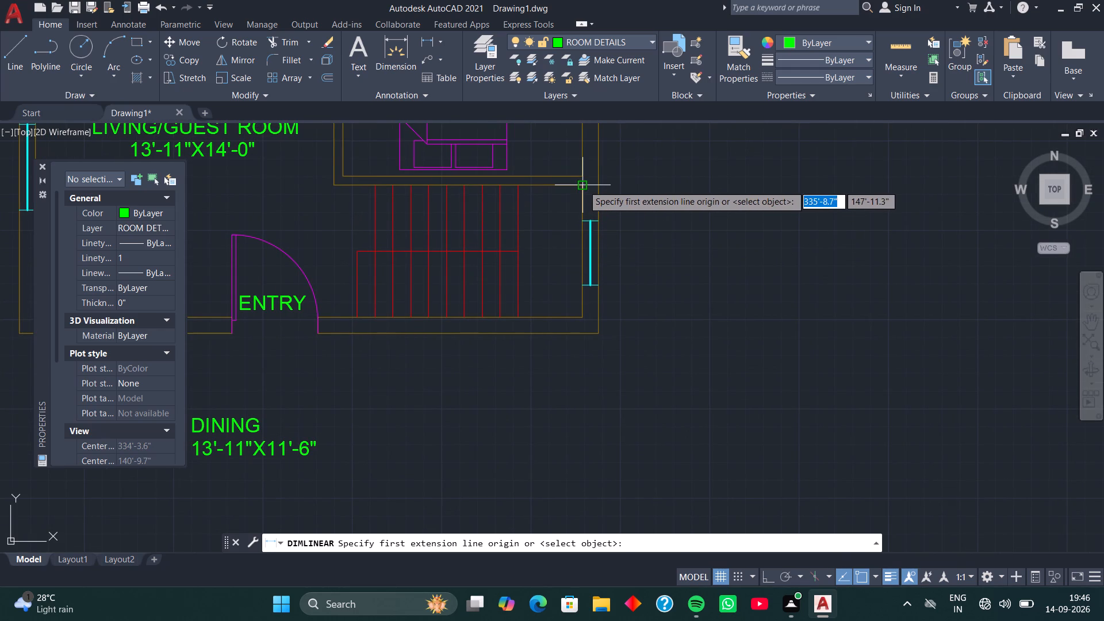
{"action": "left_click", "coordinate": [584, 185]}
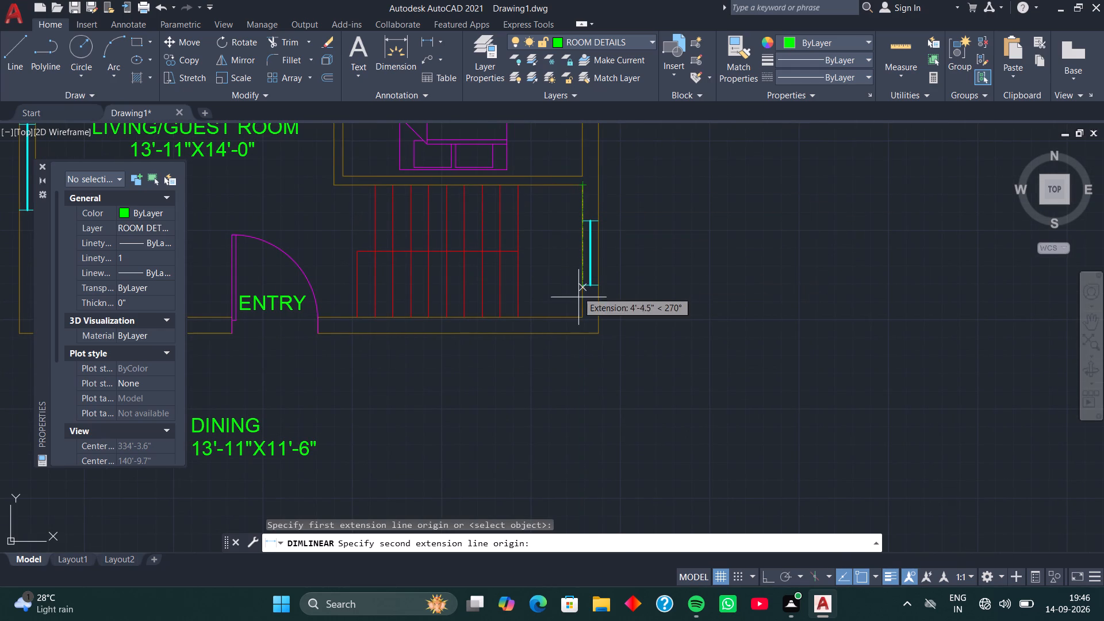
{"action": "left_click", "coordinate": [584, 315]}
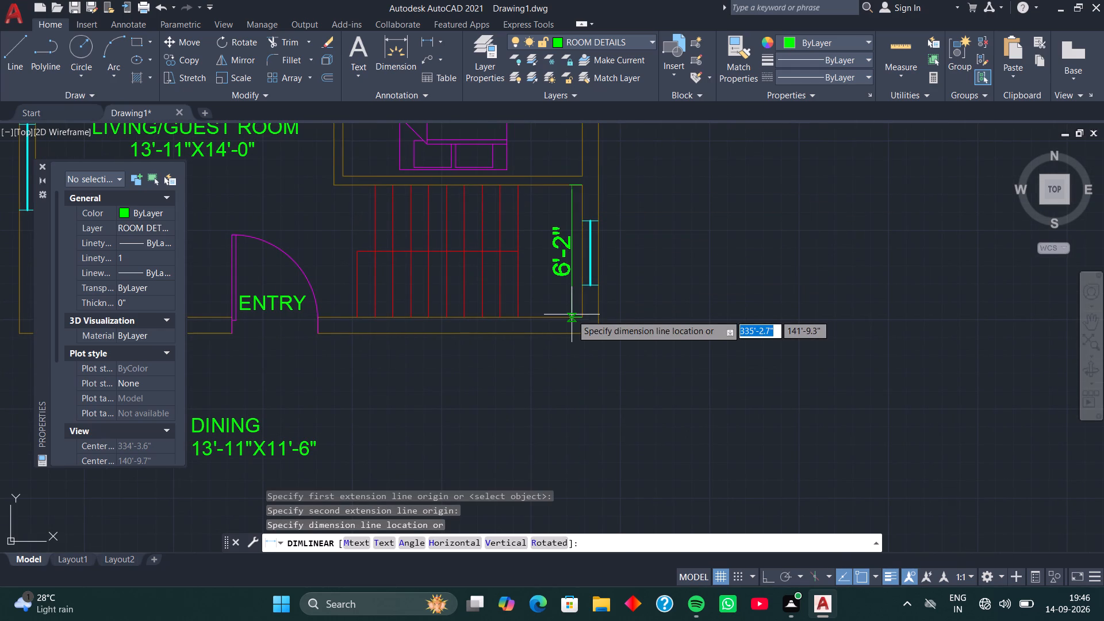
{"action": "left_click", "coordinate": [576, 315]}
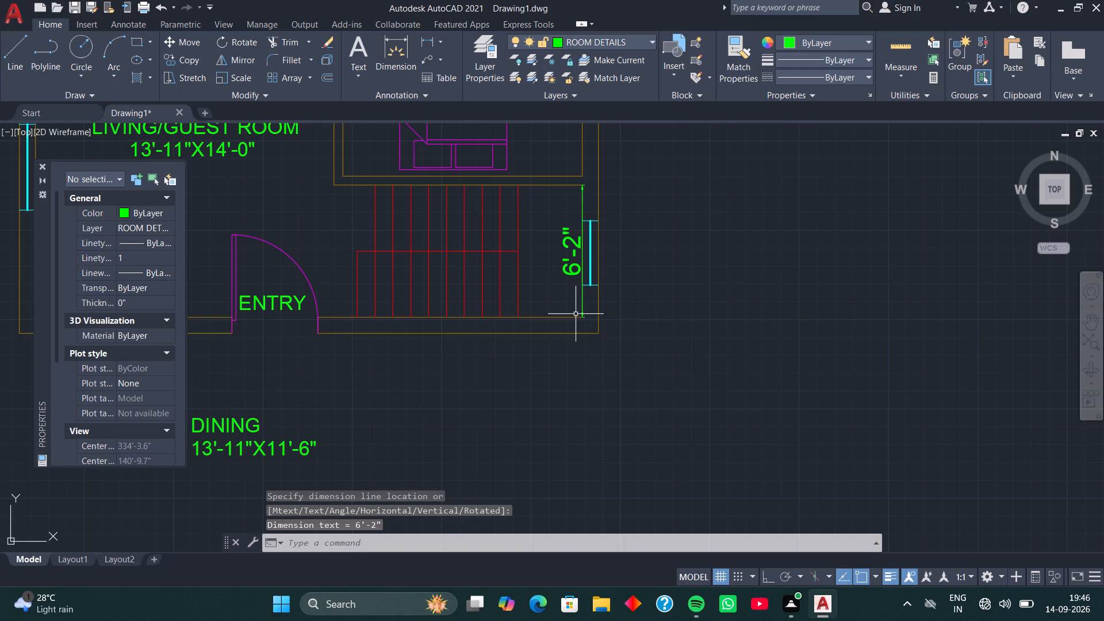
Add a horizontal linear dimension from the first full-height stair line to the inner face of the window wall.
{"action": "left_click", "coordinate": [423, 41]}
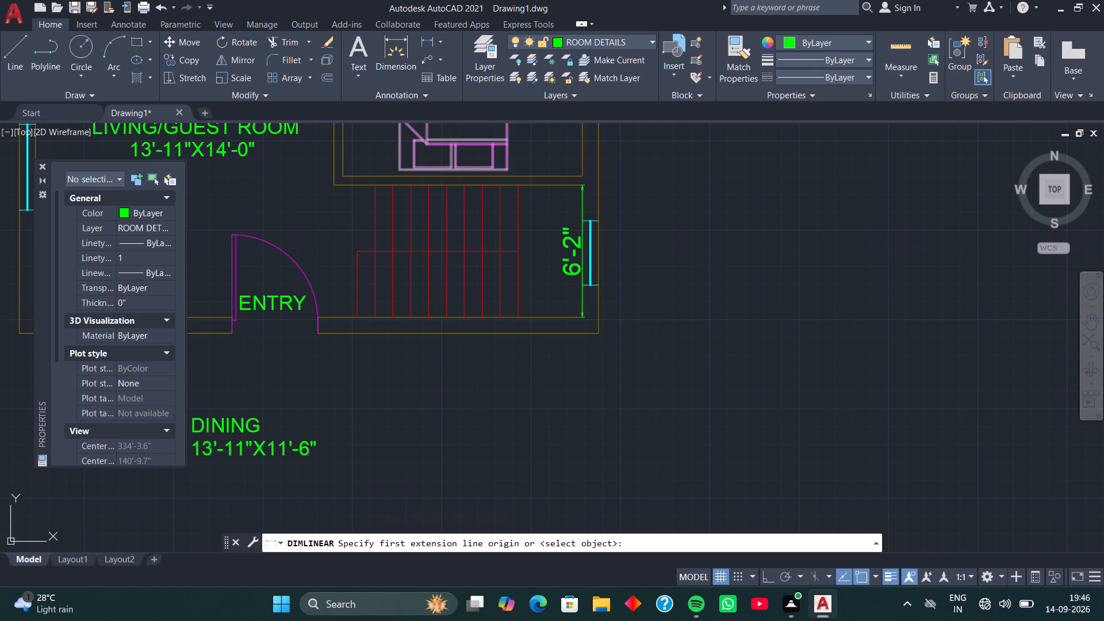
{"action": "left_click", "coordinate": [378, 251]}
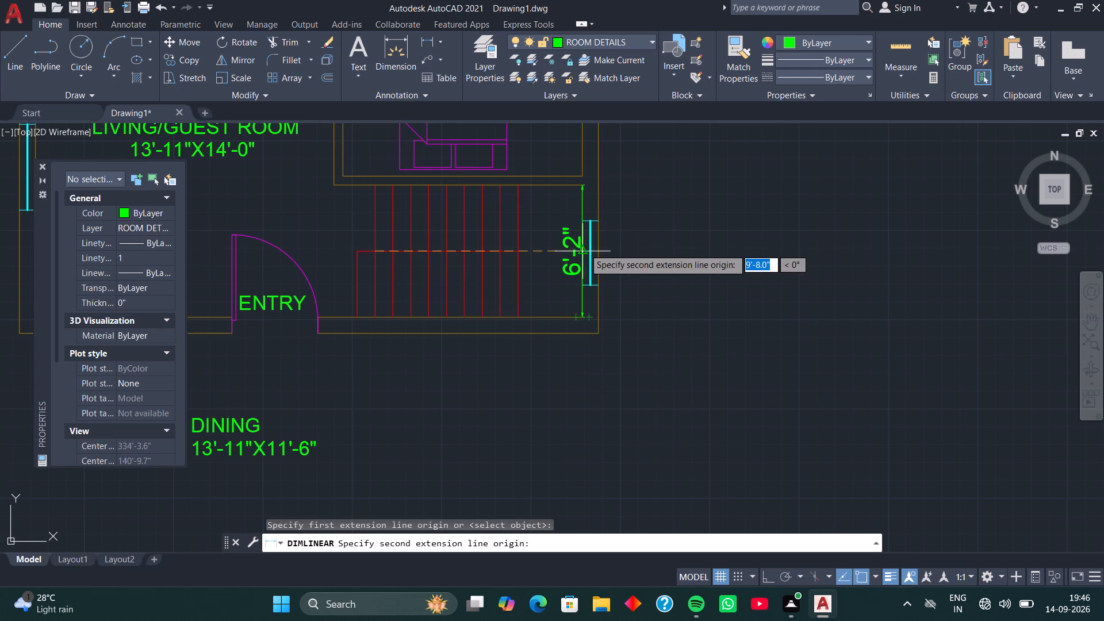
{"action": "scroll", "coordinate": [584, 248], "scroll_direction": "up", "scroll_amount": 3}
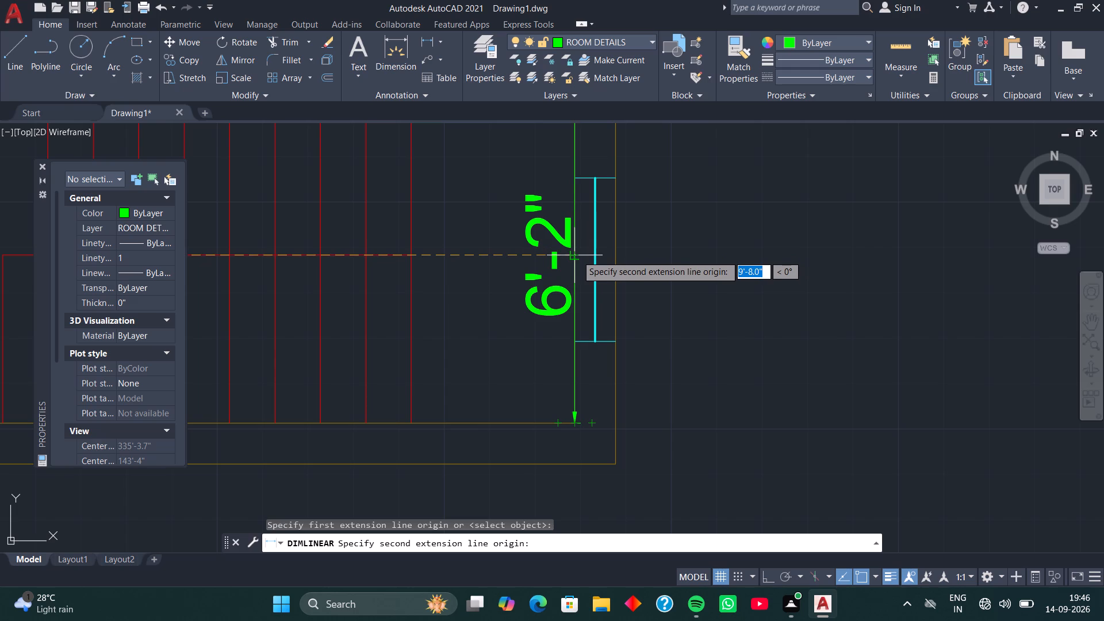
{"action": "left_click", "coordinate": [577, 253]}
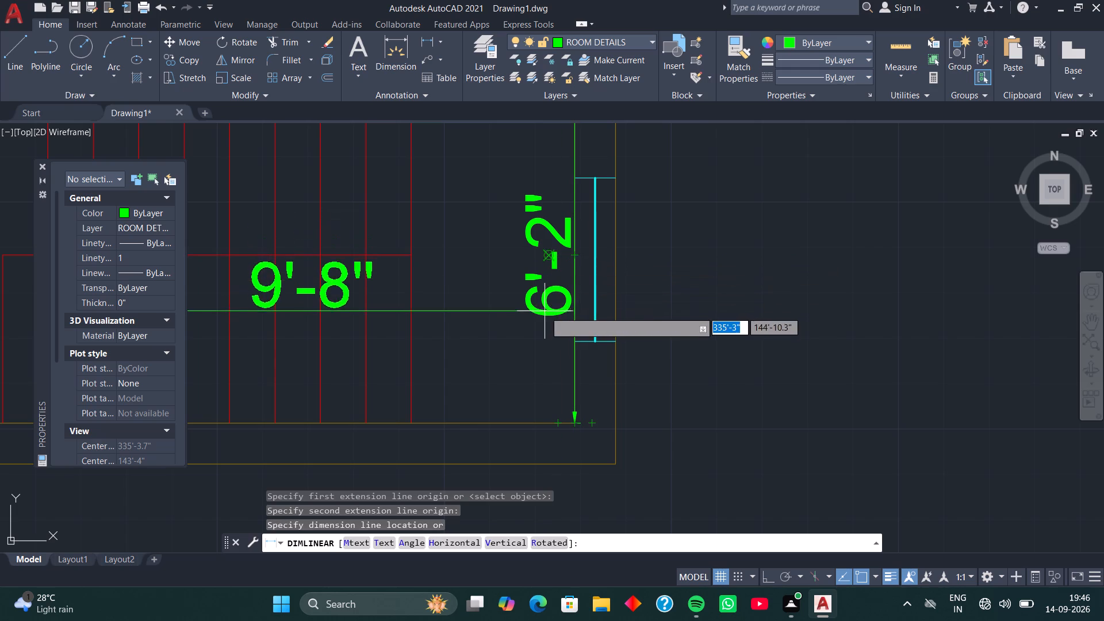
{"action": "left_click", "coordinate": [545, 311]}
Move the staircase's horizontal 9'-8" dimension line down off the stair's middle line, into the lower flight.
{"action": "scroll", "coordinate": [451, 309], "scroll_direction": "down", "scroll_amount": 2}
{"action": "middle_click_drag", "start_coordinate": [431, 319], "coordinate": [482, 302]}
{"action": "middle_click_drag", "start_coordinate": [428, 296], "coordinate": [430, 296]}
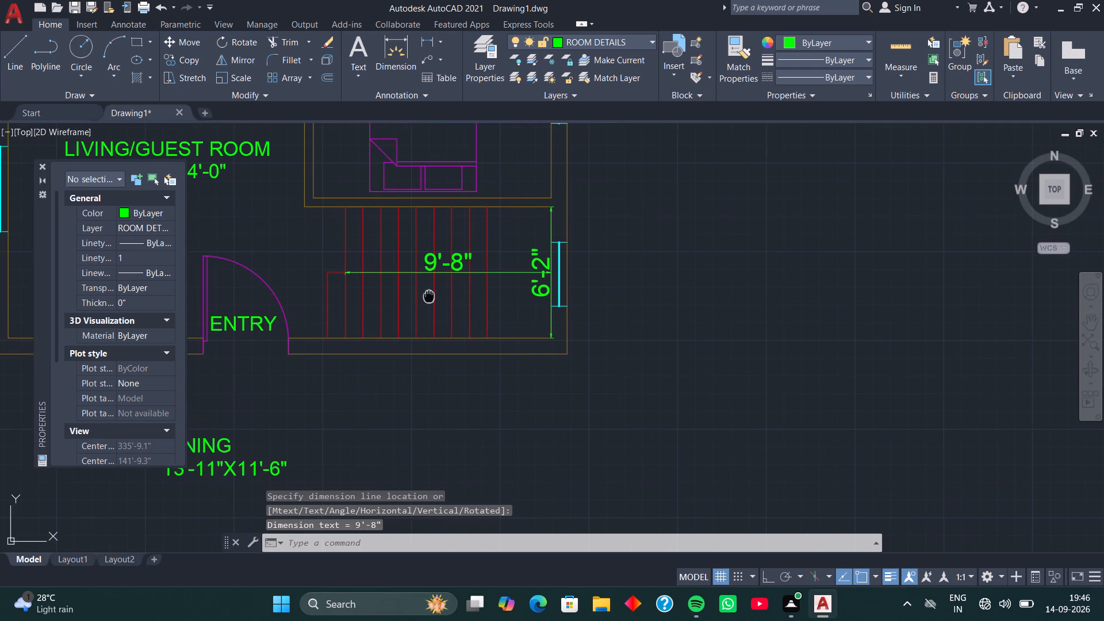
{"action": "middle_click_drag", "start_coordinate": [430, 296], "coordinate": [451, 326]}
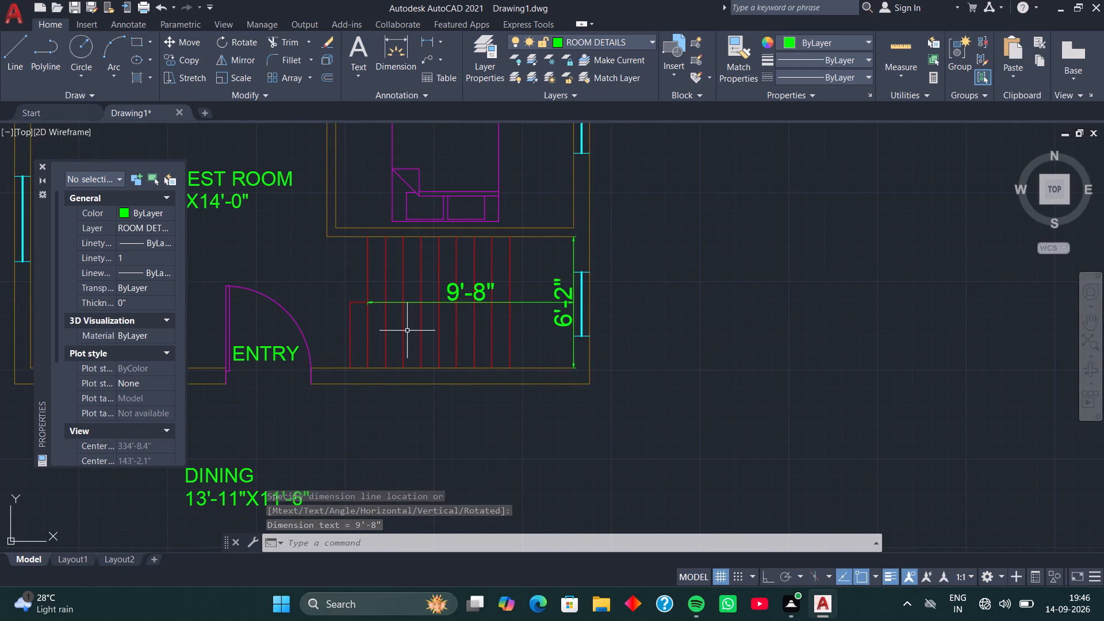
{"action": "left_click", "coordinate": [456, 298]}
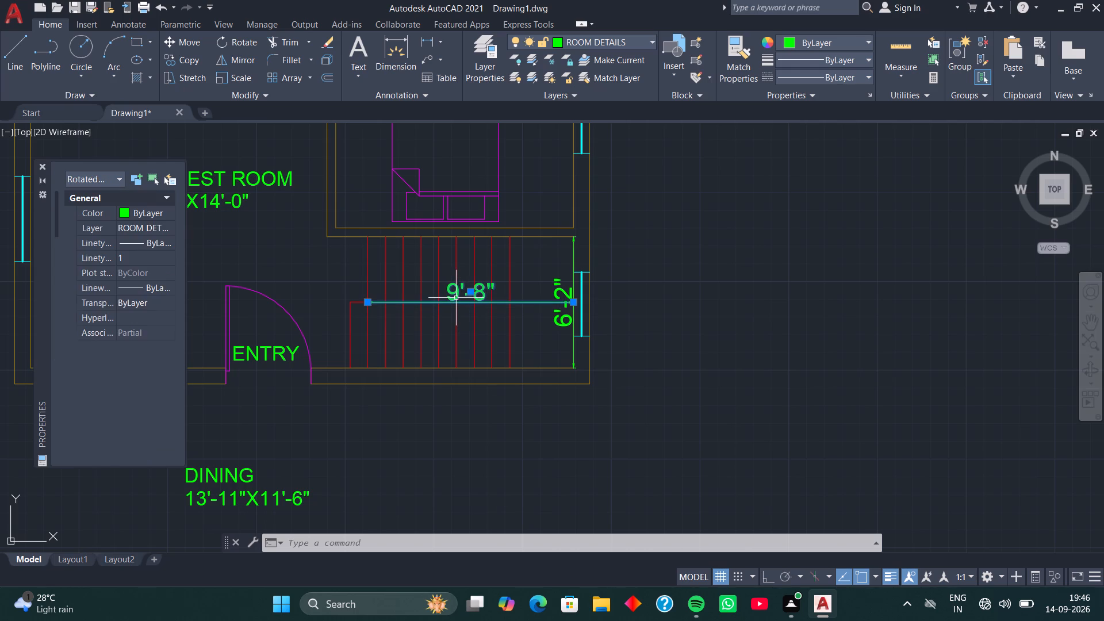
{"action": "left_click", "coordinate": [467, 290]}
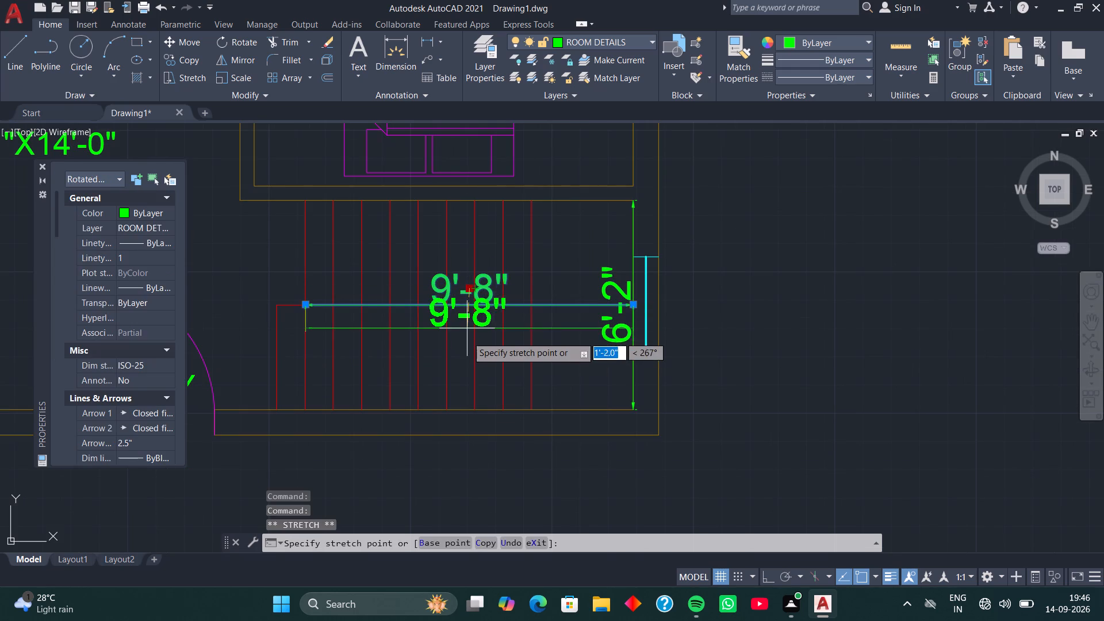
{"action": "left_click", "coordinate": [467, 340]}
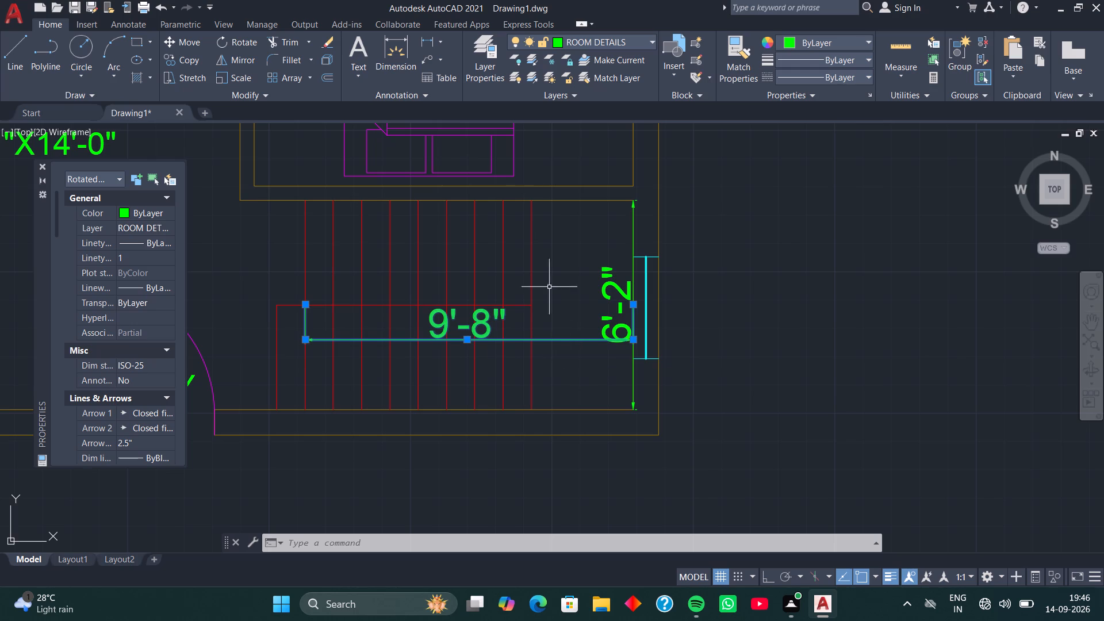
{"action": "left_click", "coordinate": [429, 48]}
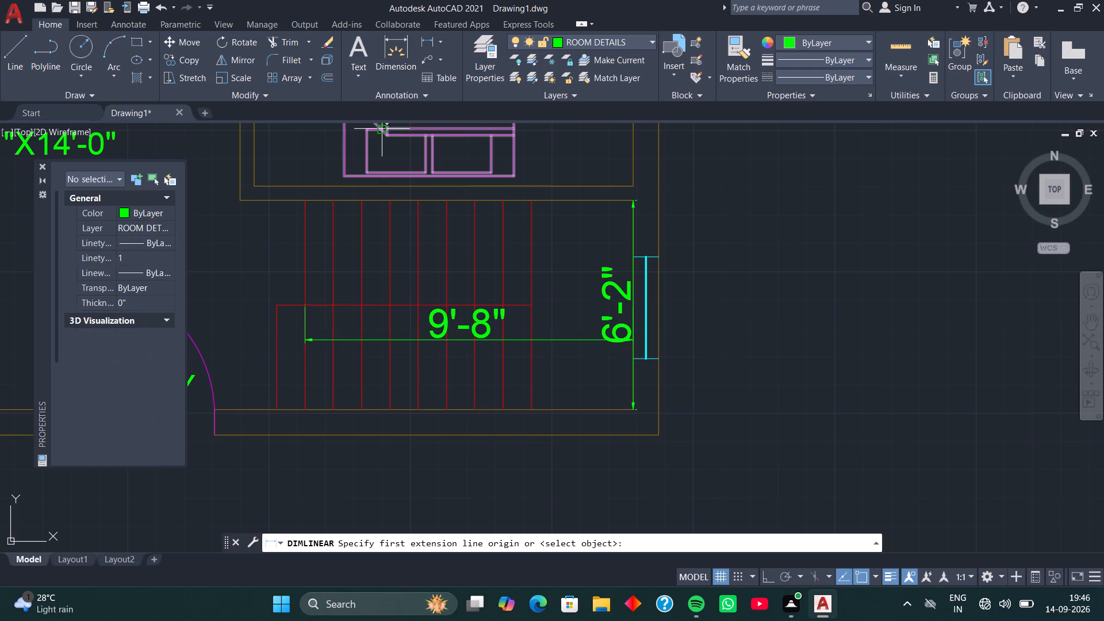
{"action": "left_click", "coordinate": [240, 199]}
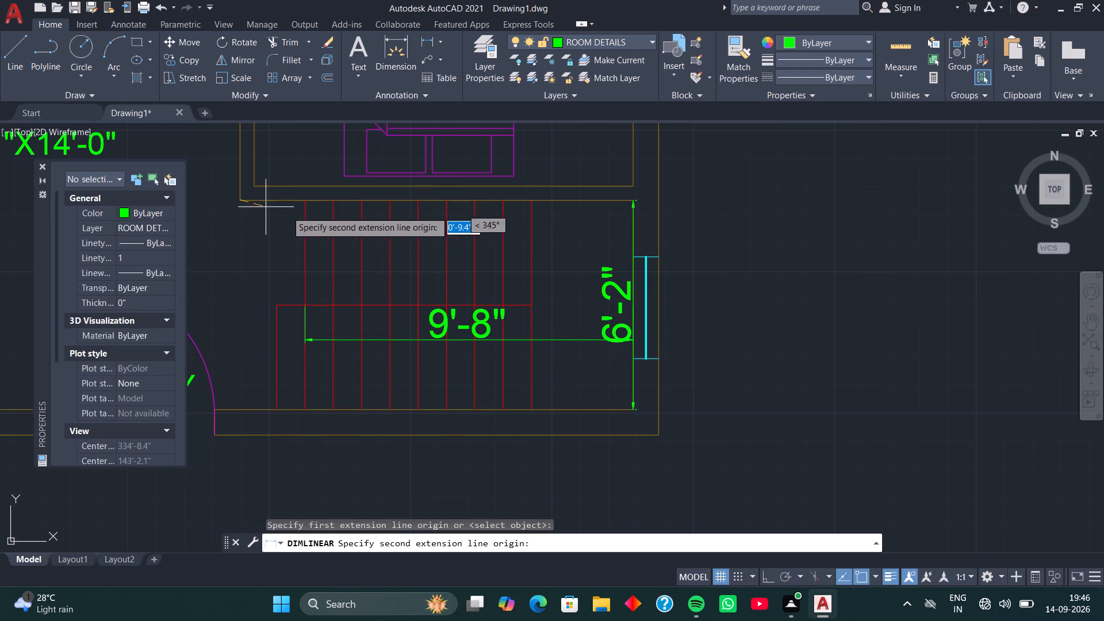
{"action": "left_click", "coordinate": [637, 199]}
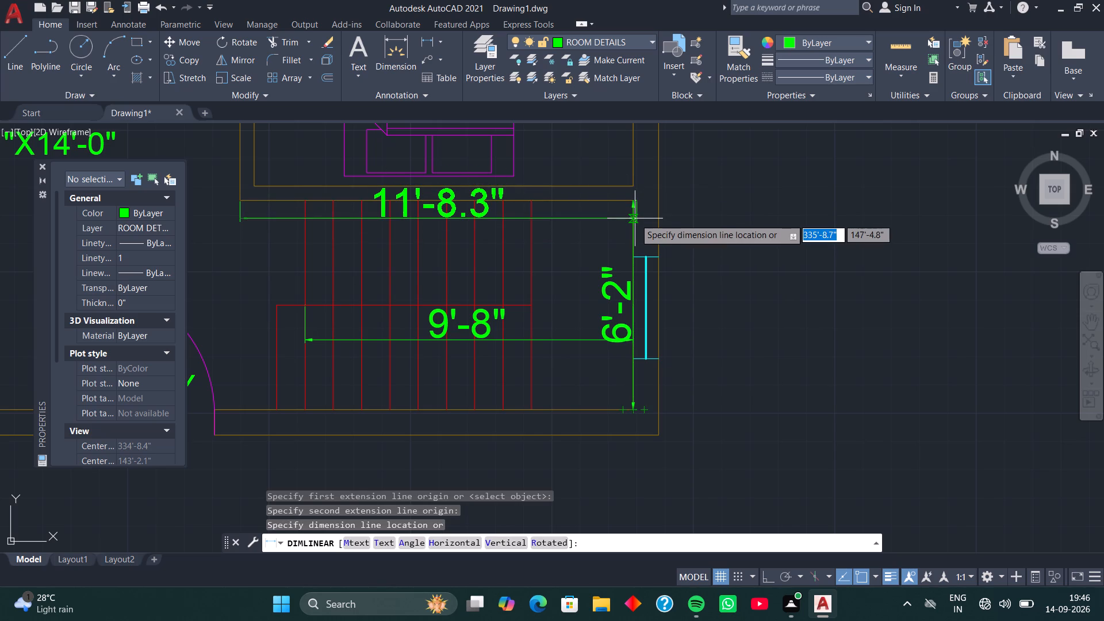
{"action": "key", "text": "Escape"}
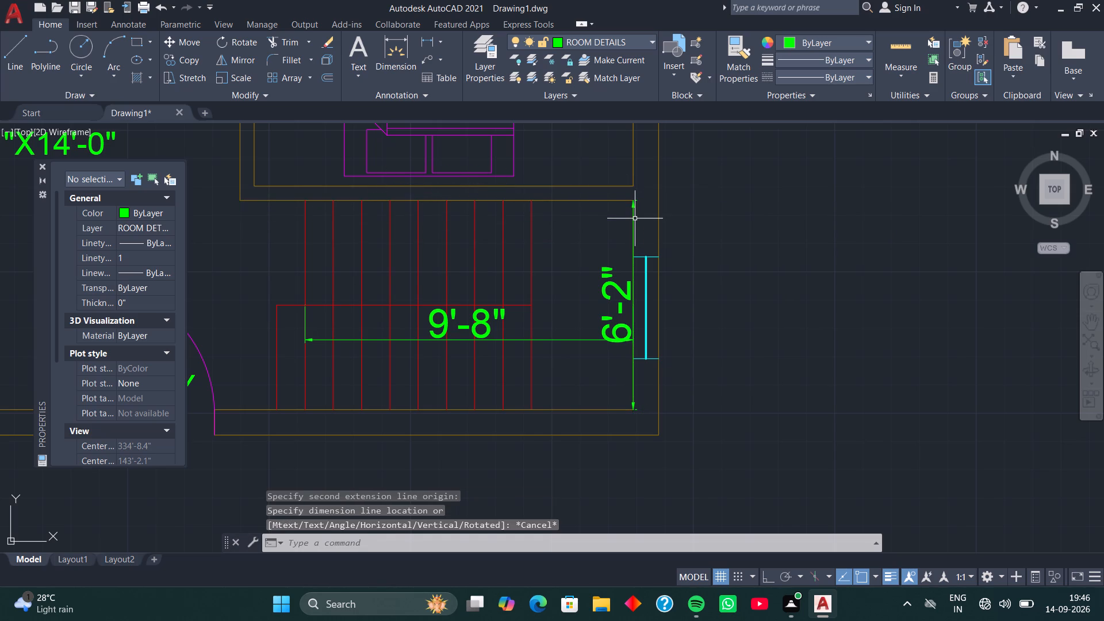
Add a vertical linear dimension for the lower stair flight's width, from the middle line's window-side end to the lower wall.
{"action": "left_click", "coordinate": [434, 43]}
{"action": "left_click", "coordinate": [532, 305]}
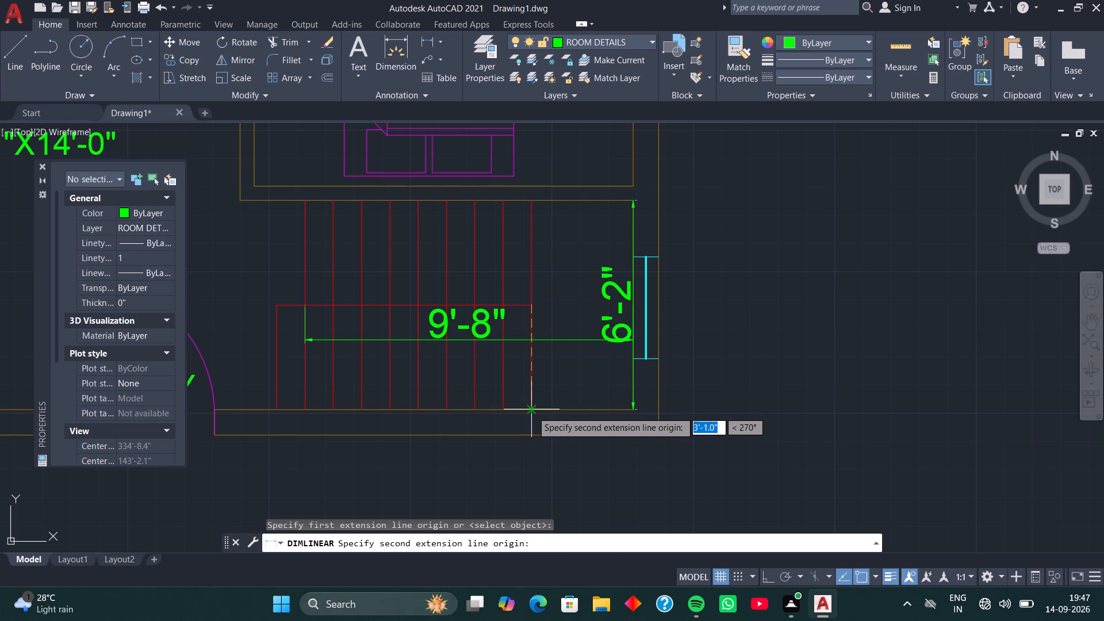
{"action": "left_click", "coordinate": [532, 411]}
{"action": "left_click", "coordinate": [547, 411]}
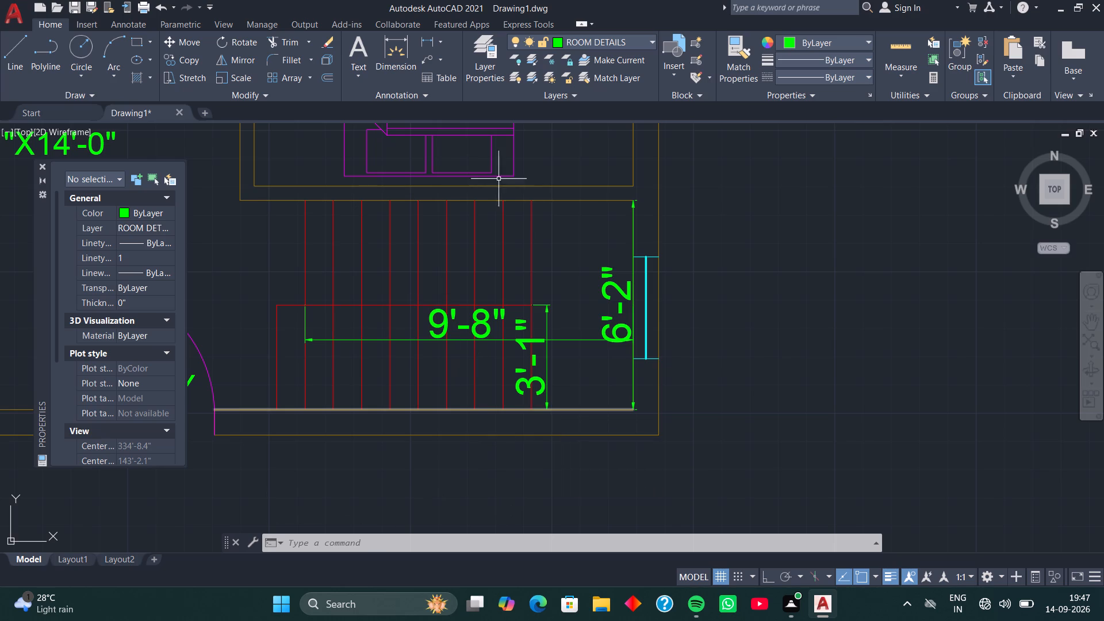
On the STAIRS layer, draw a step outside the entry door, 10" deep and extending 6" beyond each side of the opening.
{"action": "left_click", "coordinate": [651, 39]}
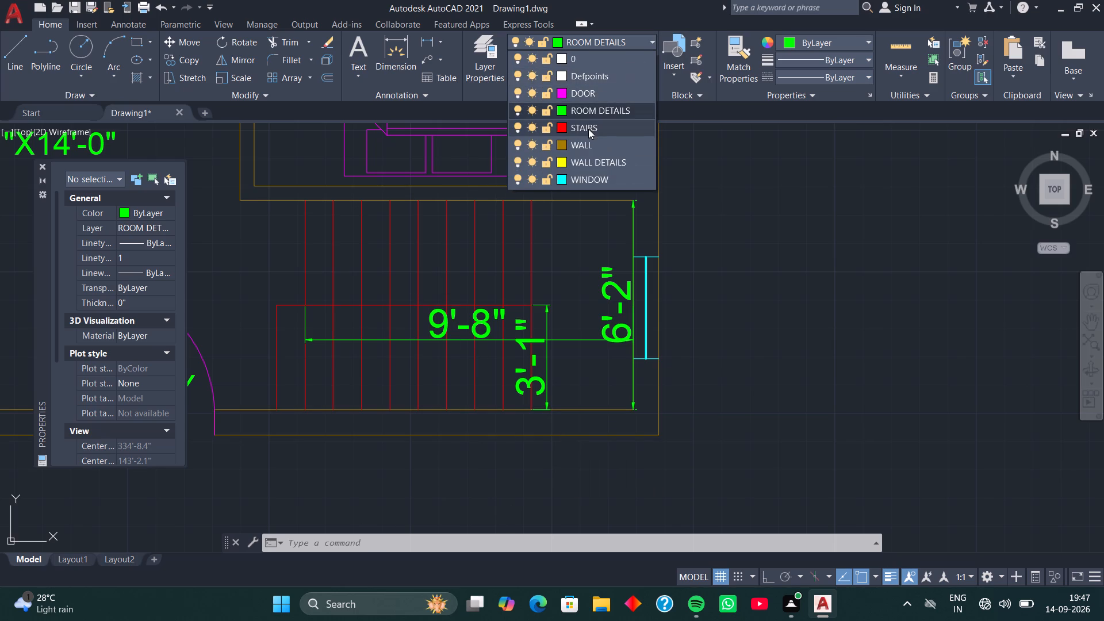
{"action": "left_click", "coordinate": [590, 131]}
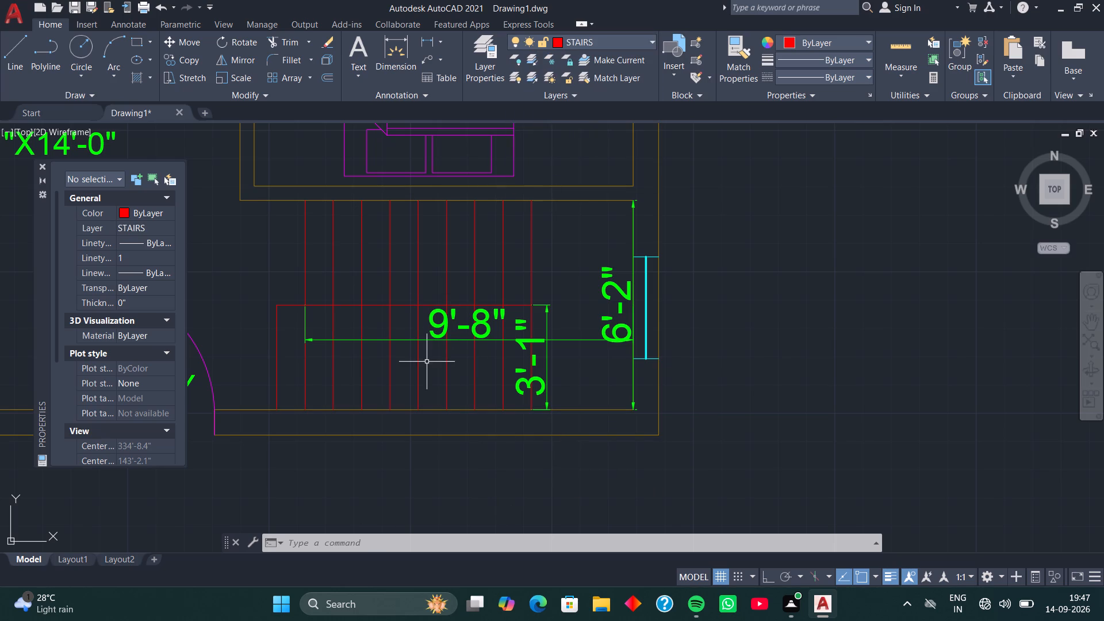
{"action": "middle_click_drag", "start_coordinate": [402, 352], "coordinate": [485, 294]}
{"action": "middle_click_drag", "start_coordinate": [391, 368], "coordinate": [572, 241]}
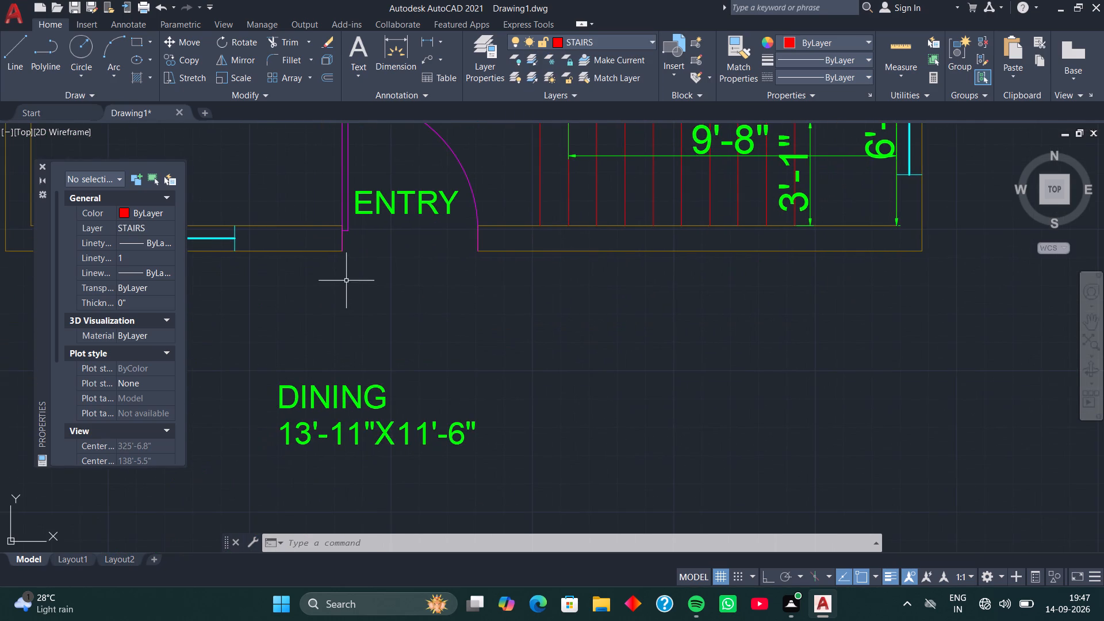
{"action": "scroll", "coordinate": [346, 279], "scroll_direction": "up", "scroll_amount": 2}
{"action": "key", "text": "l"}
{"action": "key", "text": "space"}
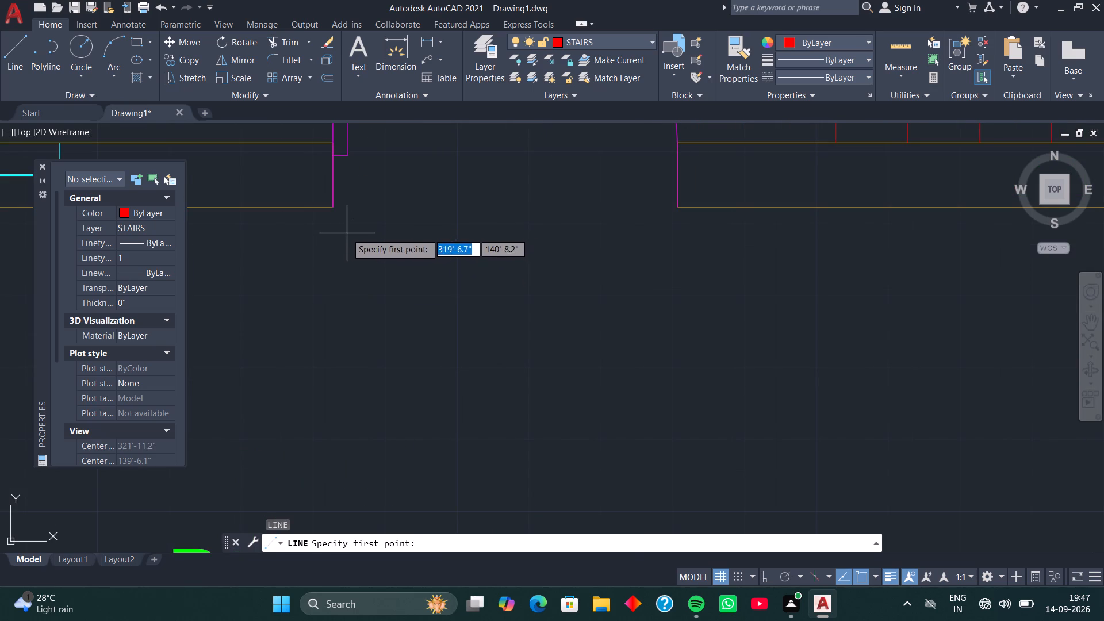
{"action": "scroll", "coordinate": [342, 229], "scroll_direction": "down", "scroll_amount": 1}
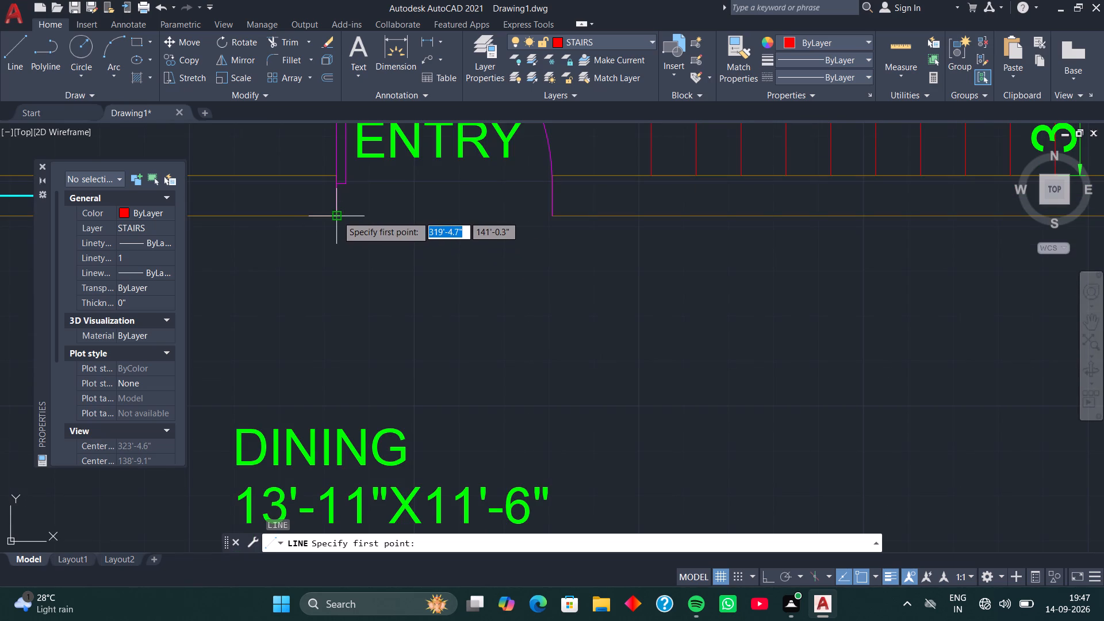
{"action": "left_click", "coordinate": [337, 216]}
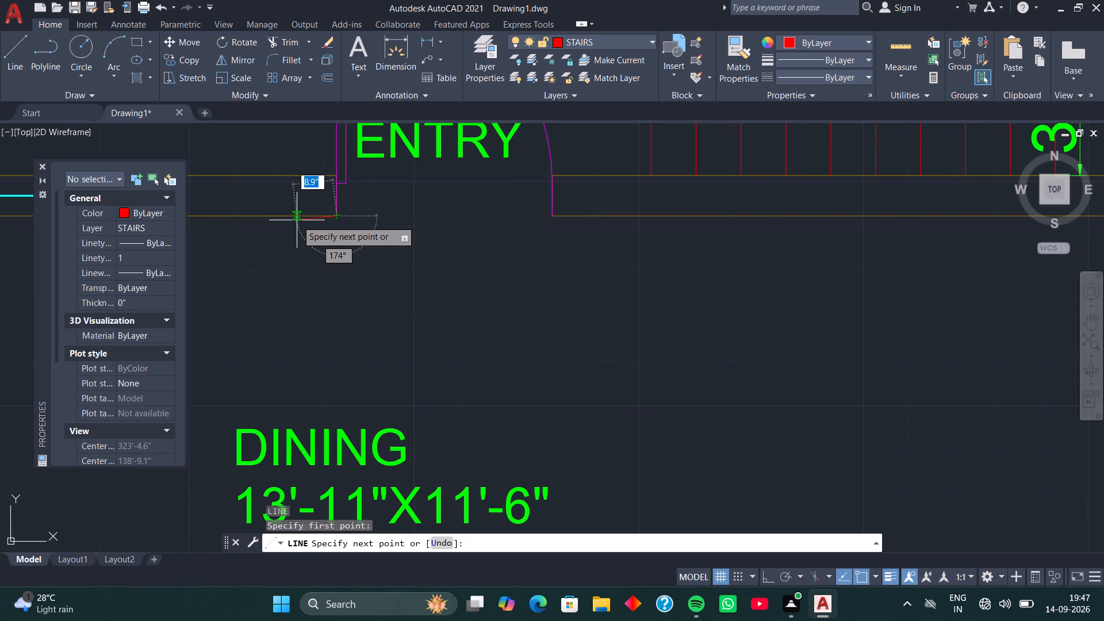
{"action": "key", "text": "F8"}
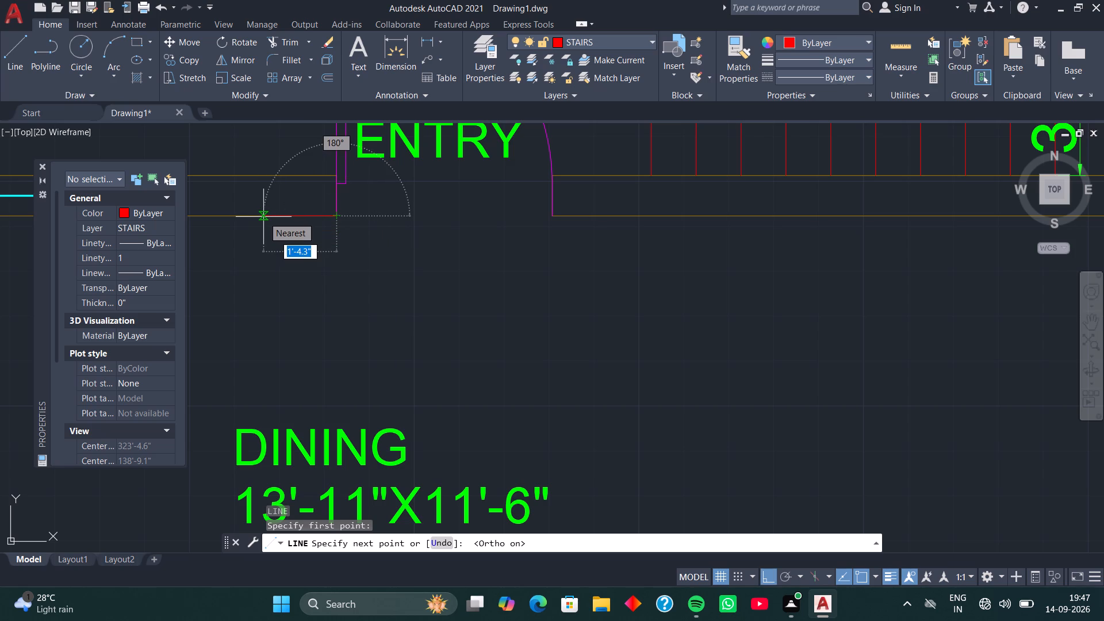
{"action": "key", "text": "6"}
{"action": "key", "text": "Return"}
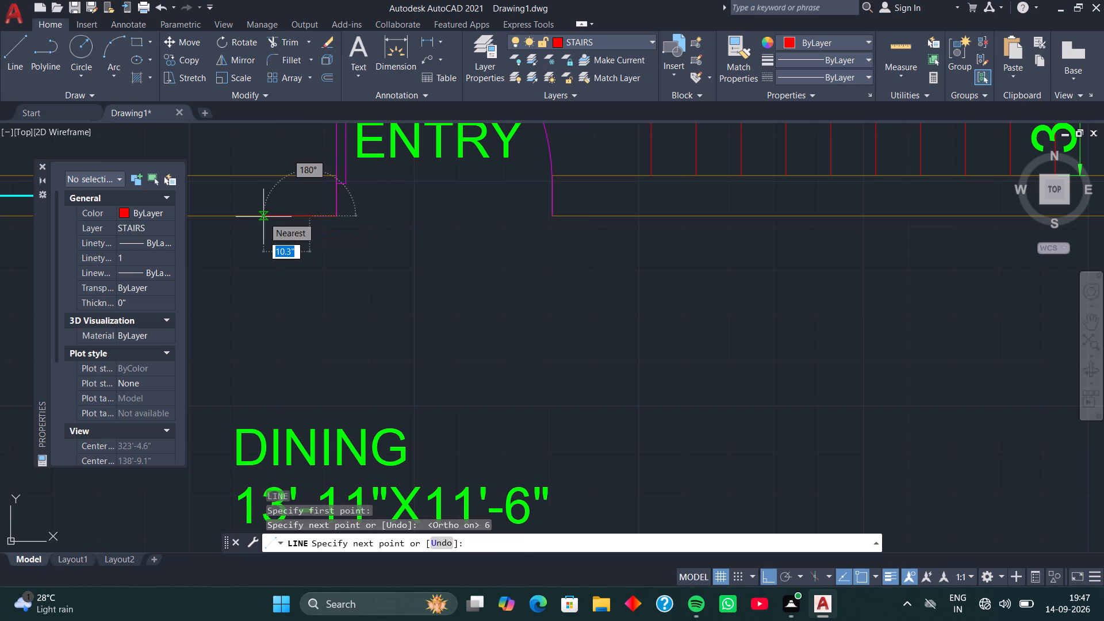
{"action": "type", "text": "10"}
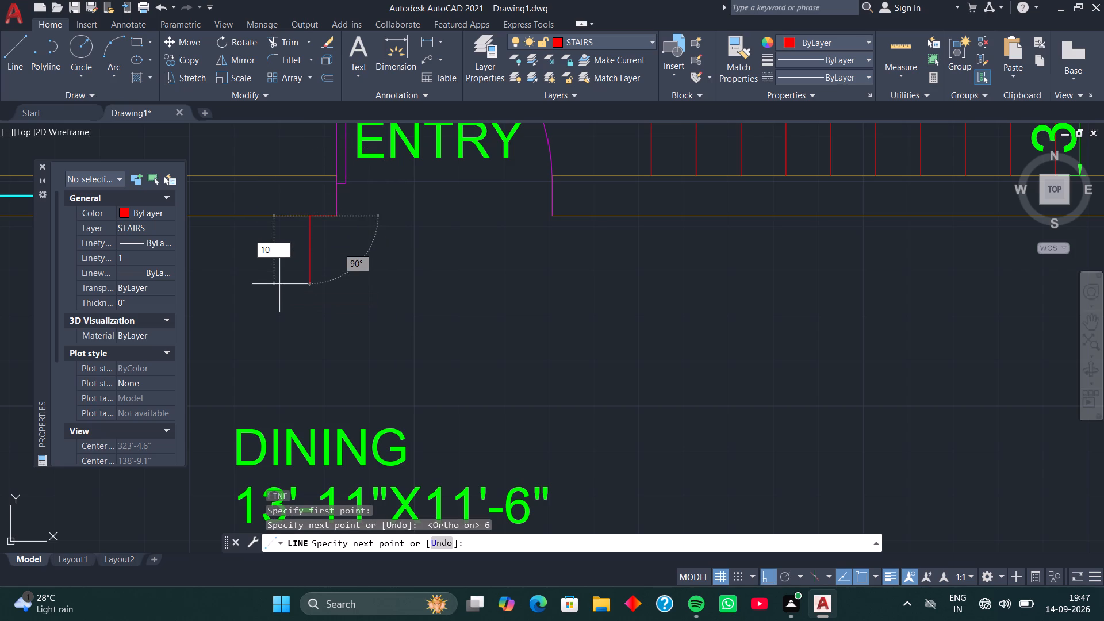
{"action": "key", "text": "Return"}
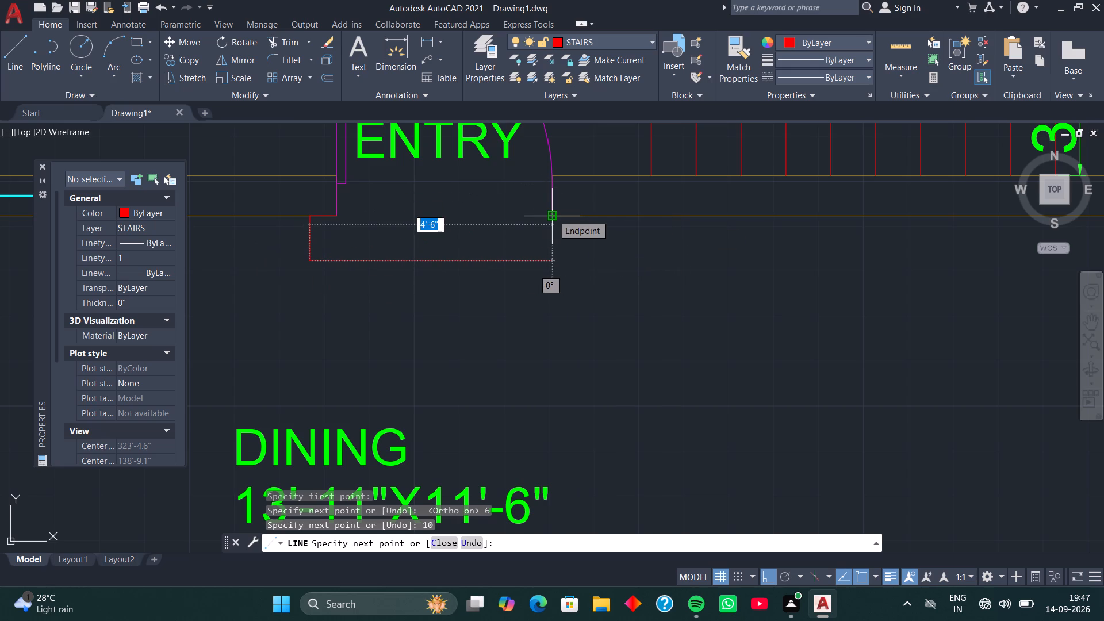
{"action": "left_click", "coordinate": [553, 262]}
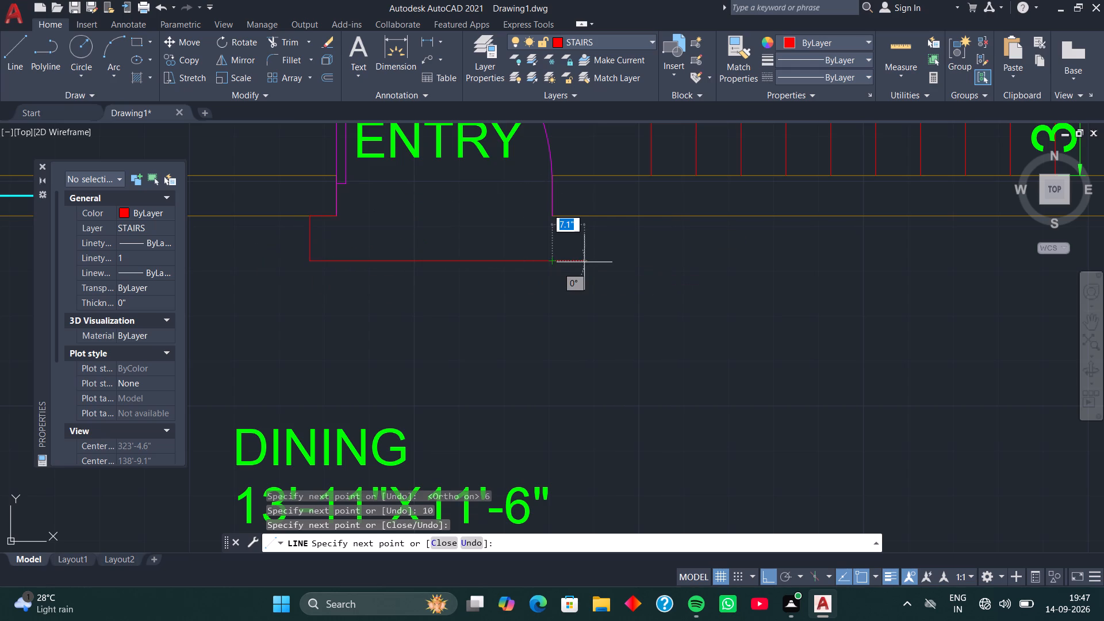
{"action": "key", "text": "6"}
{"action": "key", "text": "Return"}
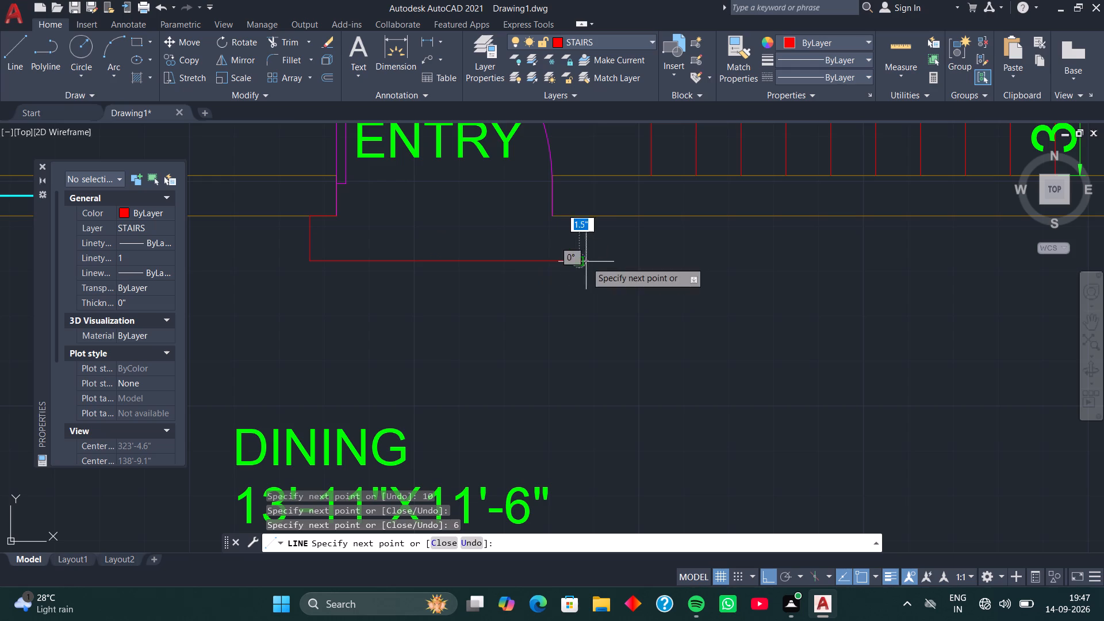
{"action": "left_click", "coordinate": [581, 217]}
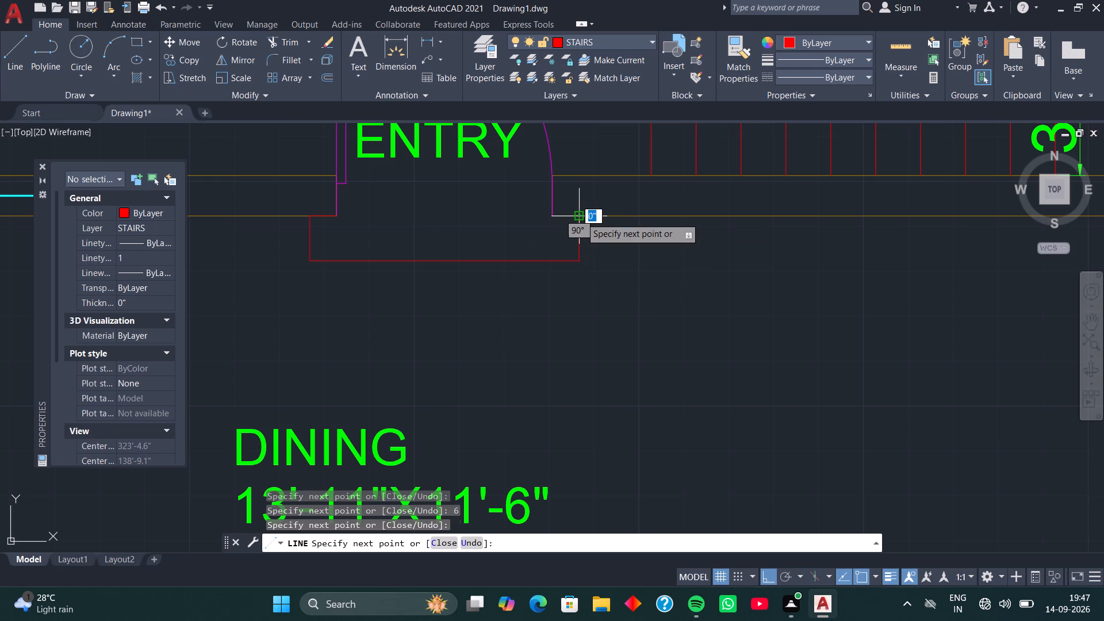
{"action": "key", "text": "space"}
Draw a second 10" deep step of the same width directly below the first entry step.
{"action": "key", "text": "space"}
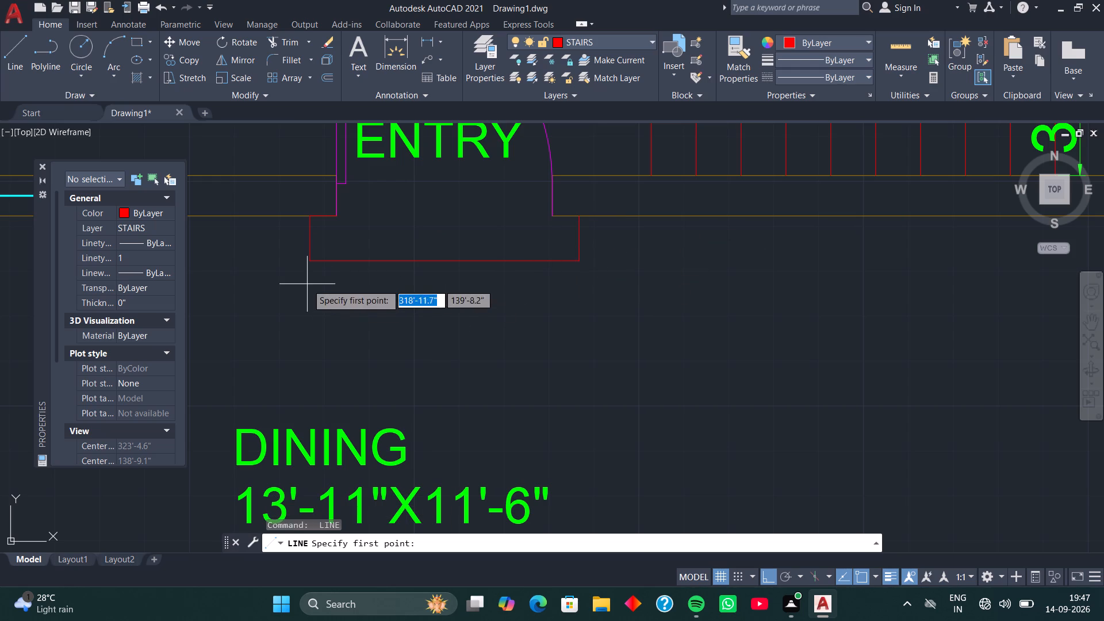
{"action": "left_click", "coordinate": [309, 260]}
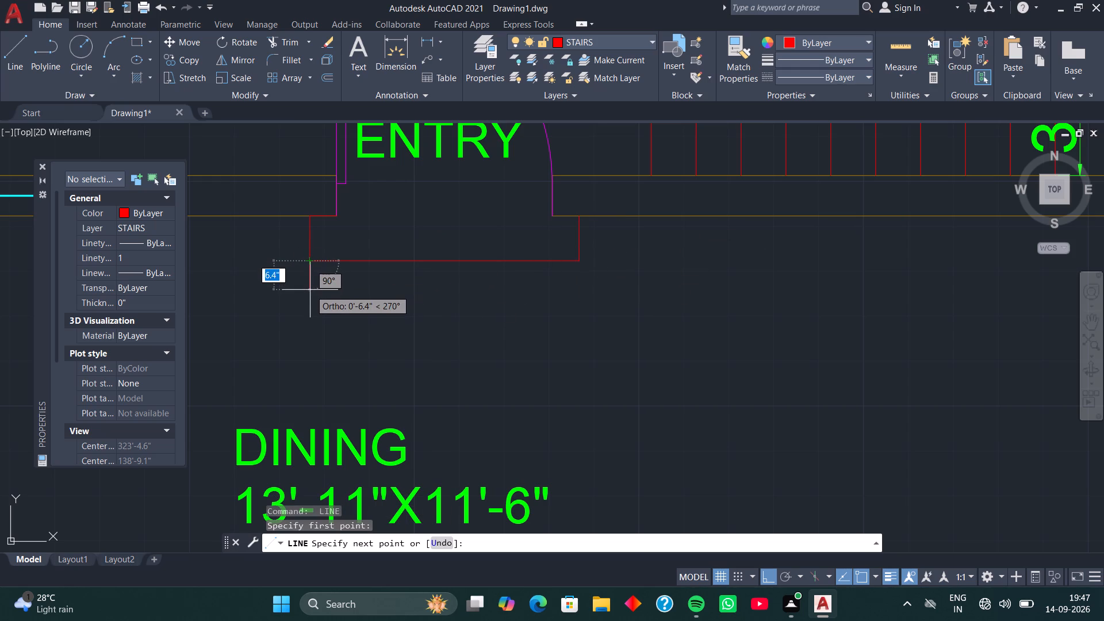
{"action": "type", "text": "10"}
{"action": "key", "text": "Return"}
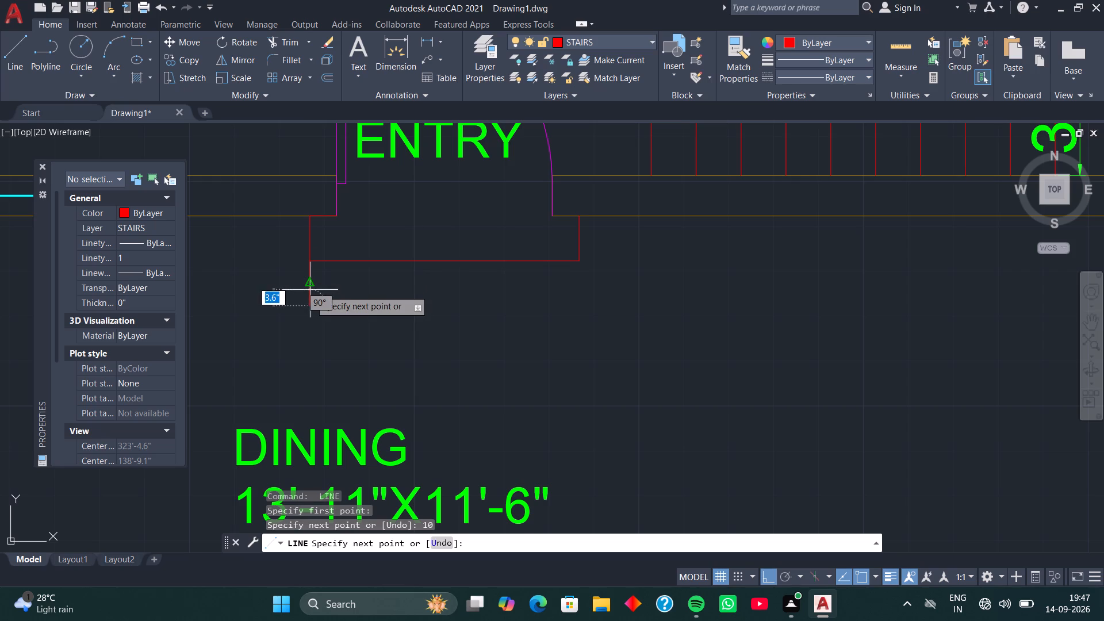
{"action": "left_click", "coordinate": [581, 306]}
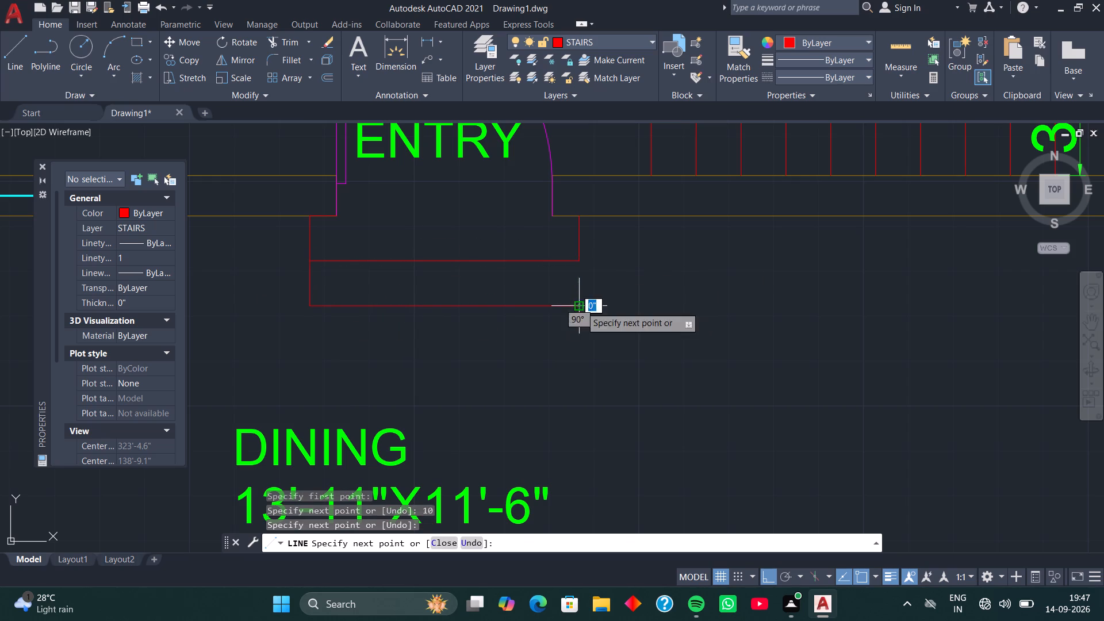
{"action": "left_click", "coordinate": [578, 263]}
{"action": "key", "text": "space"}
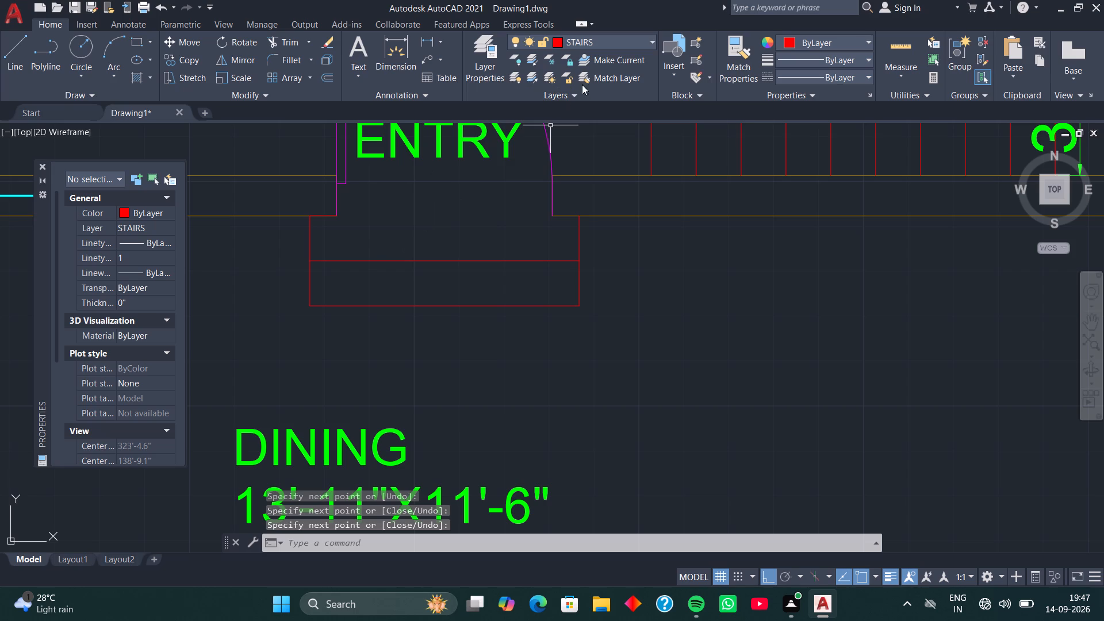
On the WALL layer, draw a line across the entry door opening along the wall's outer face.
{"action": "left_click", "coordinate": [650, 40]}
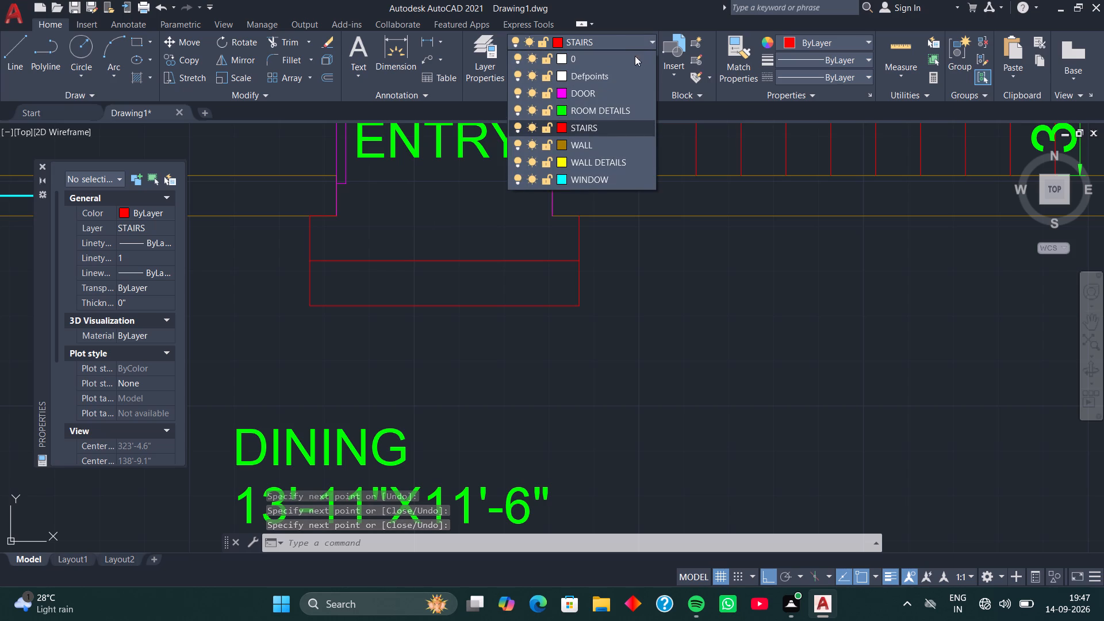
{"action": "left_click", "coordinate": [616, 148]}
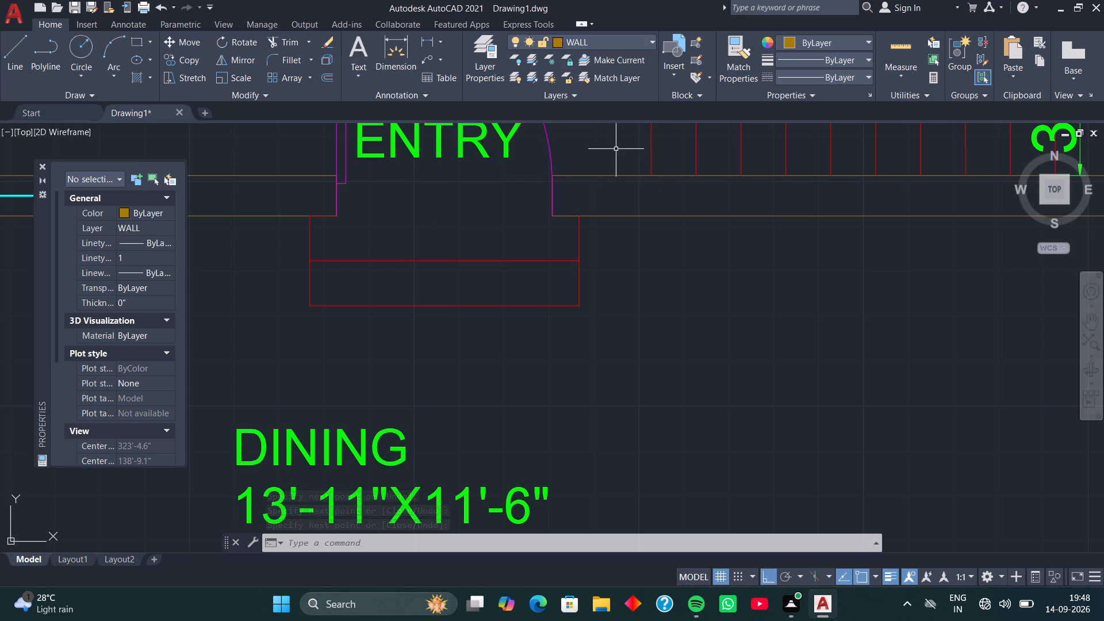
{"action": "key", "text": "l"}
{"action": "key", "text": "space"}
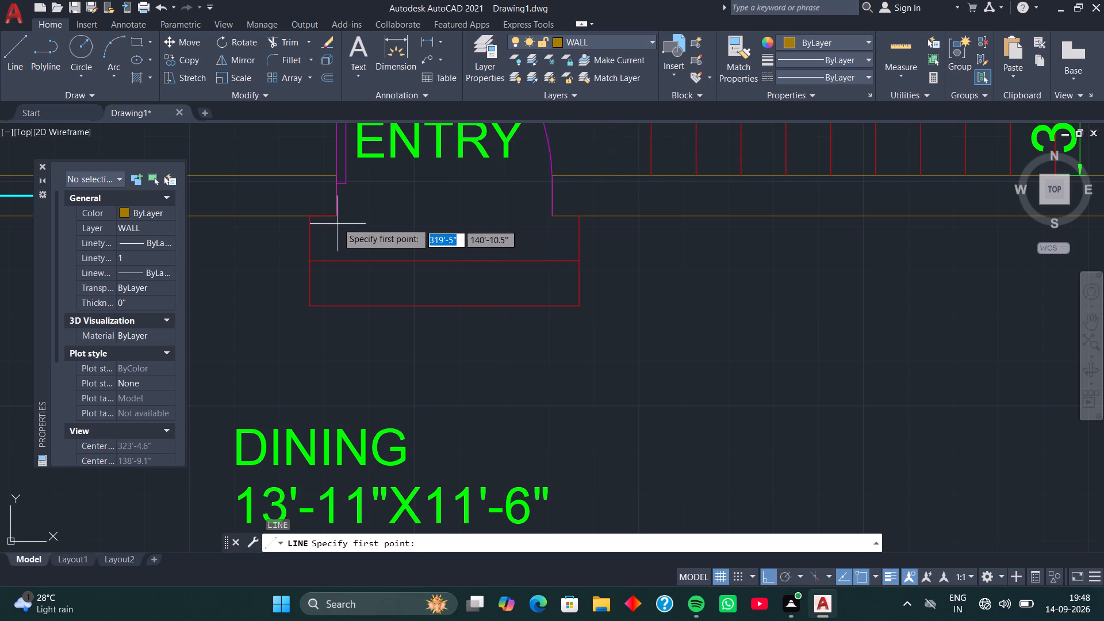
{"action": "left_click", "coordinate": [336, 216]}
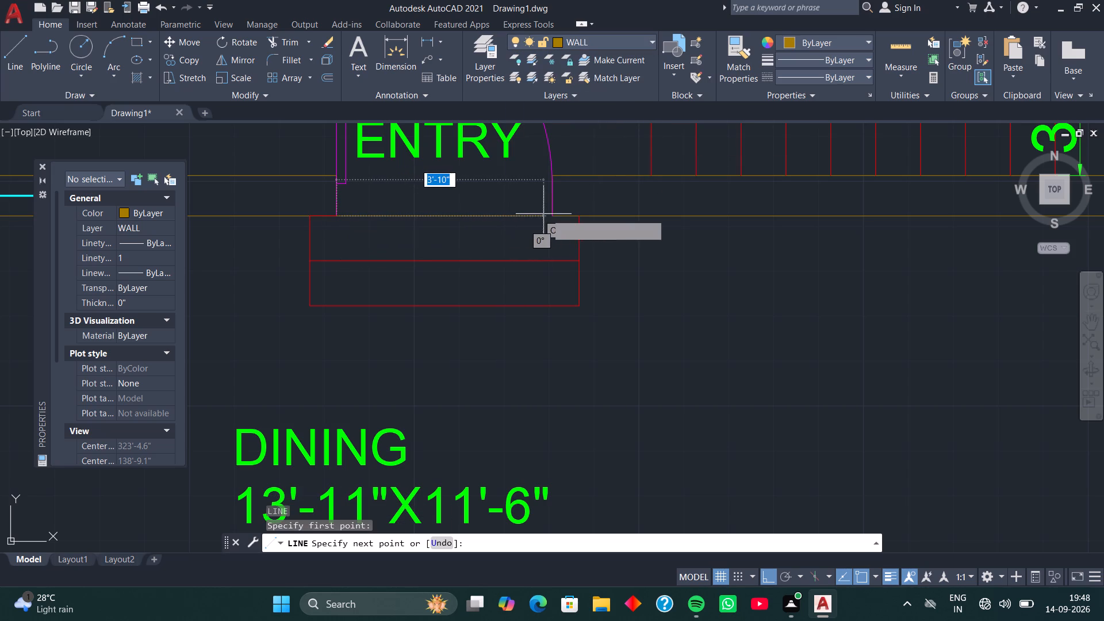
{"action": "left_click", "coordinate": [552, 215]}
{"action": "key", "text": "space"}
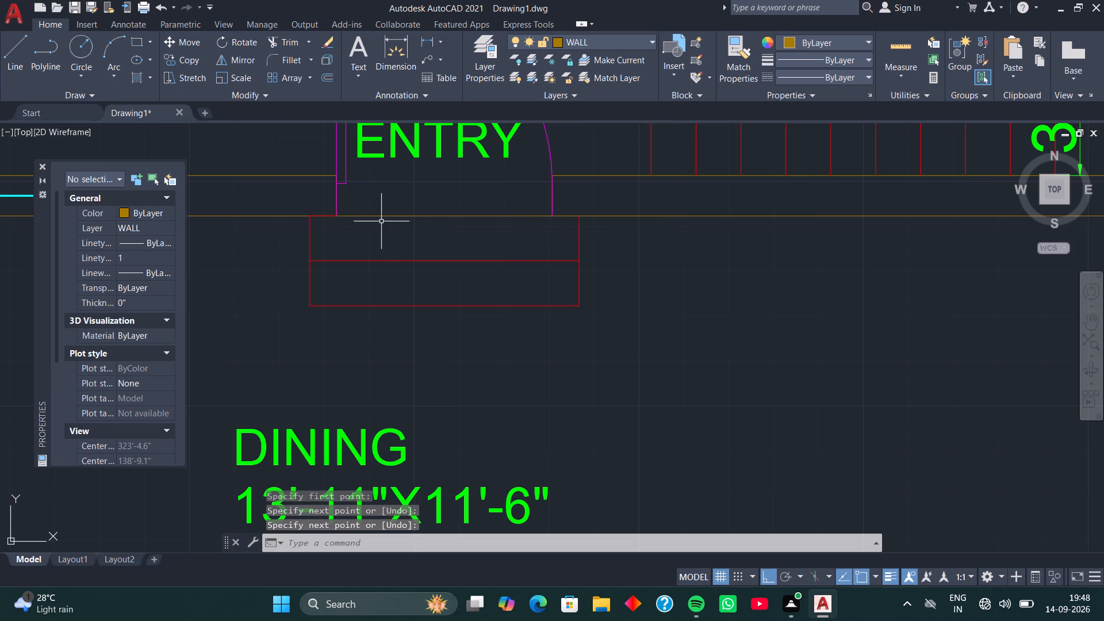
Delete the short STAIRS-layer line lying on the wall face beside the entry door, at the first step's edge.
{"action": "left_click", "coordinate": [324, 216]}
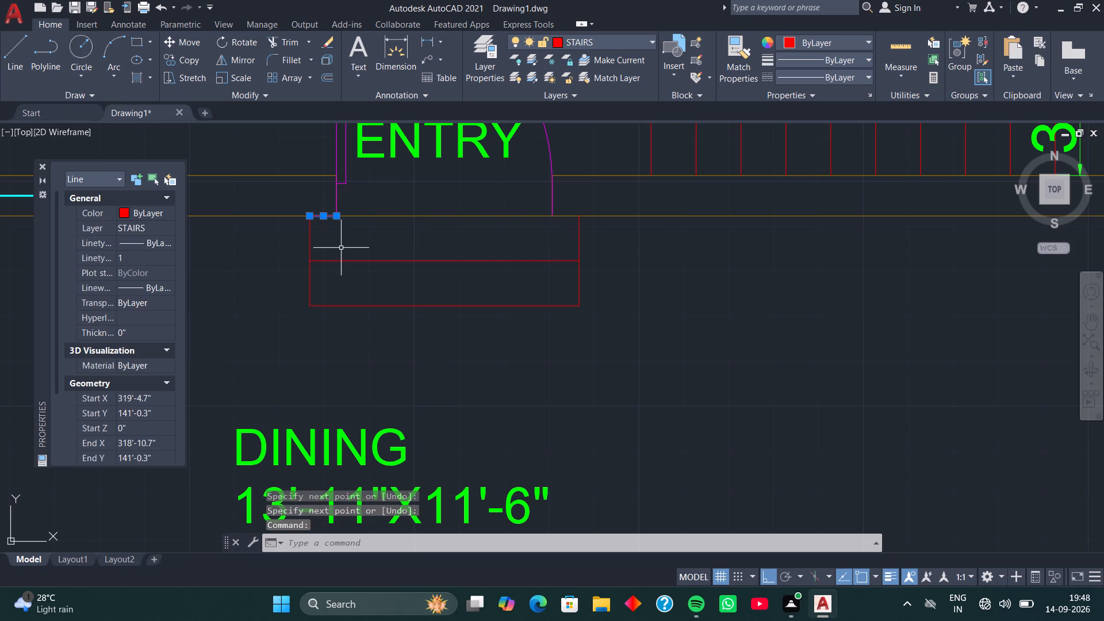
{"action": "key", "text": "Delete"}
Draw a WALL-layer line across the door opening between the dining and living/guest rooms, along the living-room-side wall face.
{"action": "scroll", "coordinate": [355, 247], "scroll_direction": "down", "scroll_amount": 3}
{"action": "middle_click_drag", "start_coordinate": [439, 188], "coordinate": [393, 336]}
{"action": "middle_click_drag", "start_coordinate": [361, 232], "coordinate": [371, 310]}
{"action": "scroll", "coordinate": [335, 248], "scroll_direction": "up", "scroll_amount": 3}
{"action": "middle_click_drag", "start_coordinate": [339, 313], "coordinate": [332, 240]}
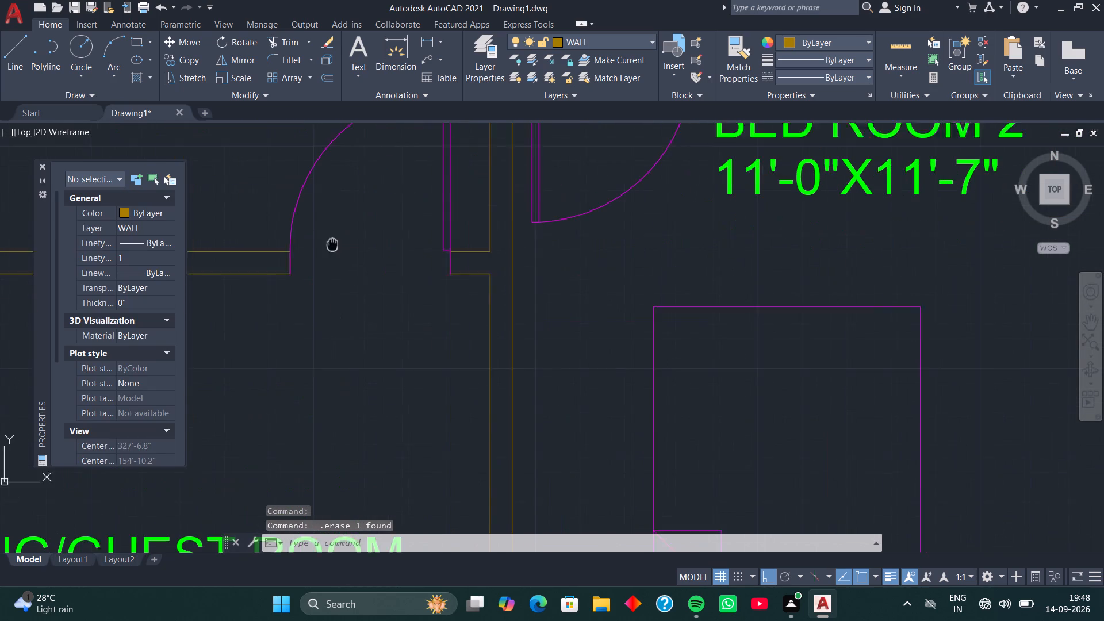
{"action": "middle_click_drag", "start_coordinate": [332, 240], "coordinate": [332, 231]}
{"action": "type", "text": "L"}
{"action": "key", "text": "space"}
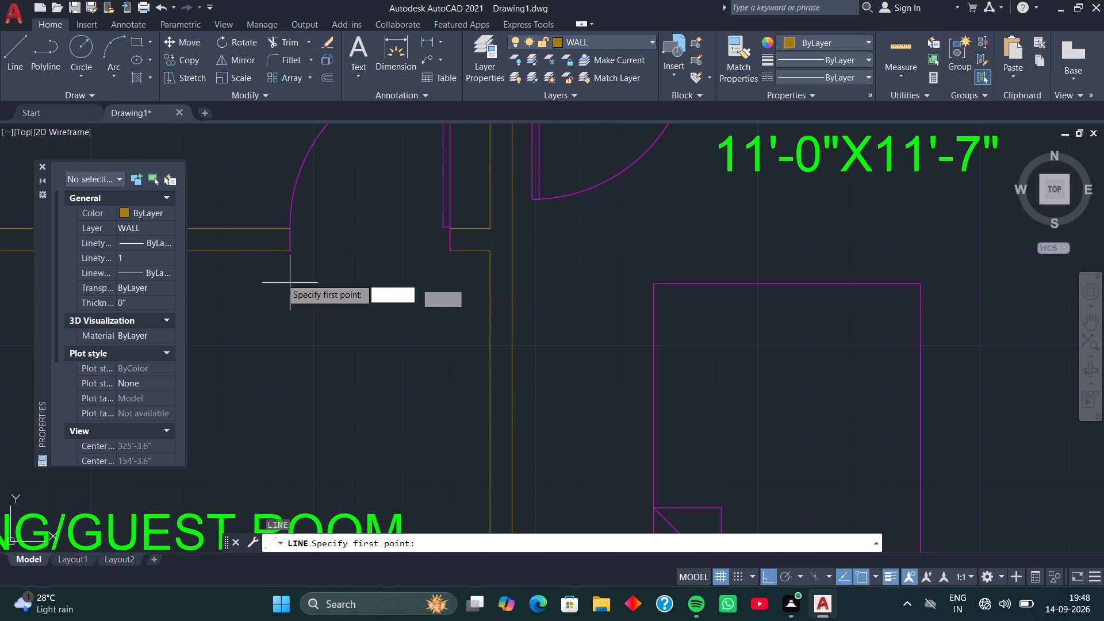
{"action": "left_click", "coordinate": [289, 250]}
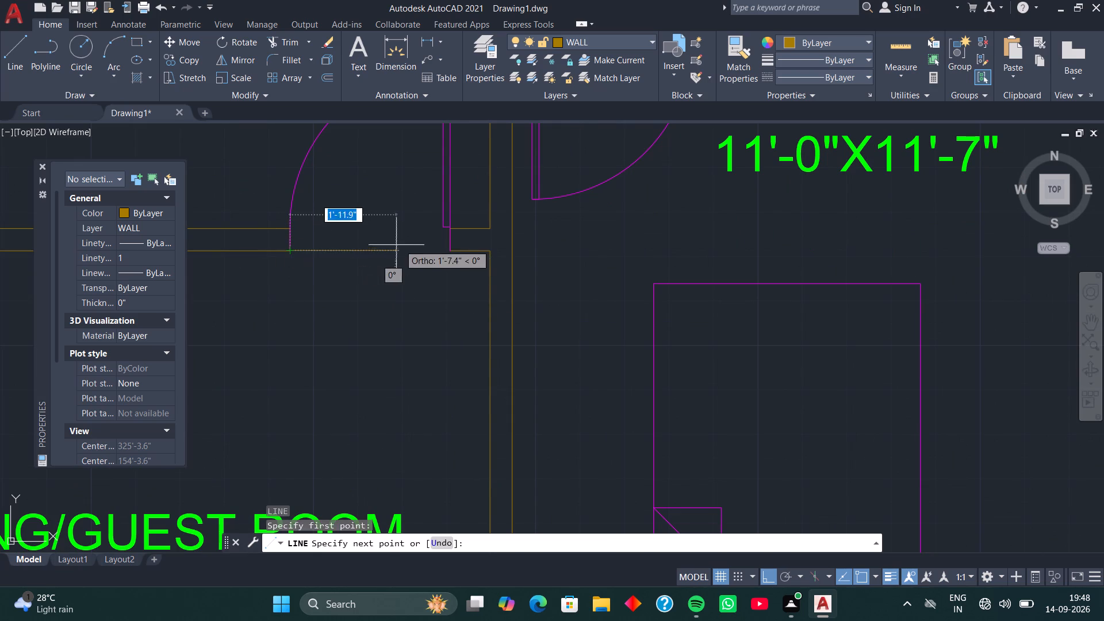
{"action": "left_click", "coordinate": [451, 251]}
{"action": "key", "text": "space"}
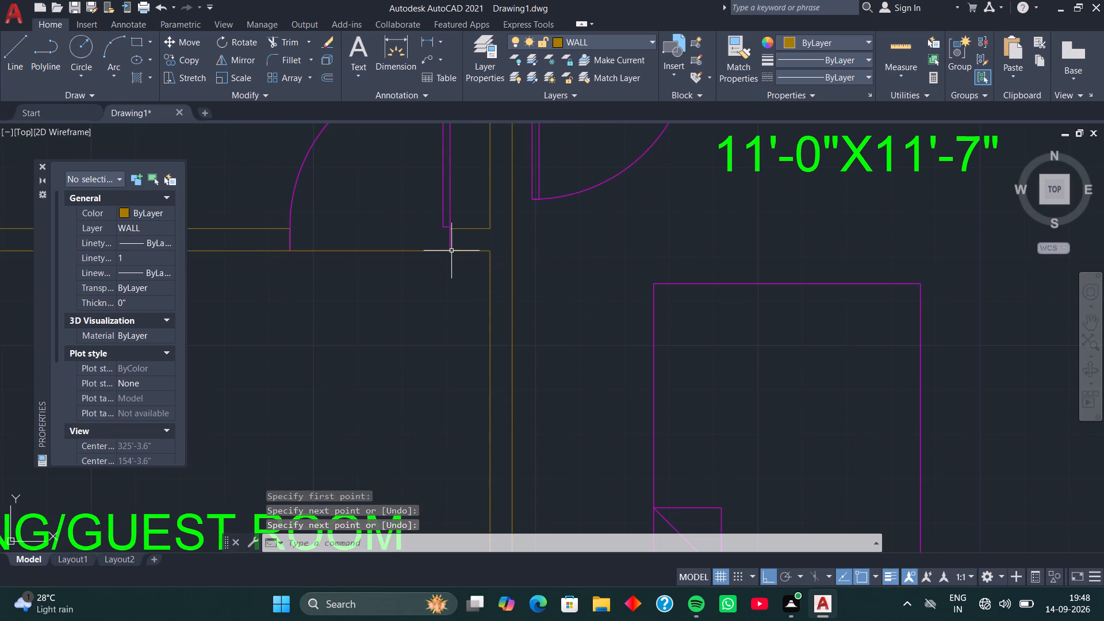
Draw a line across the Bed Room 2 door opening along the wall face on the passage side.
{"action": "middle_click_drag", "start_coordinate": [497, 232], "coordinate": [392, 394]}
{"action": "middle_click_drag", "start_coordinate": [436, 251], "coordinate": [428, 337]}
{"action": "key", "text": "space"}
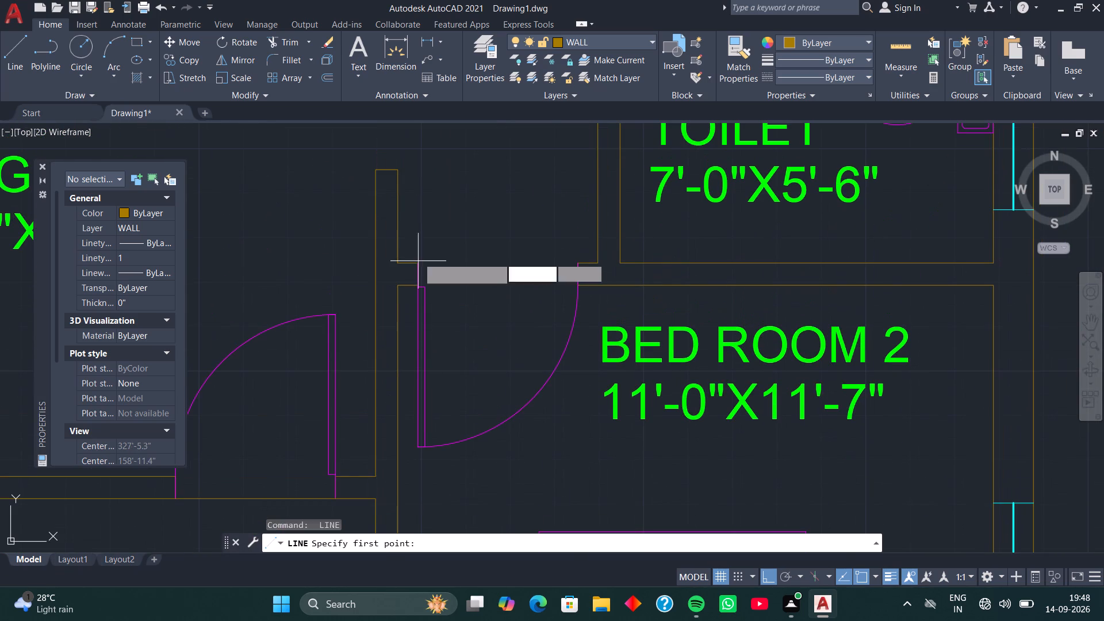
{"action": "left_click", "coordinate": [417, 260]}
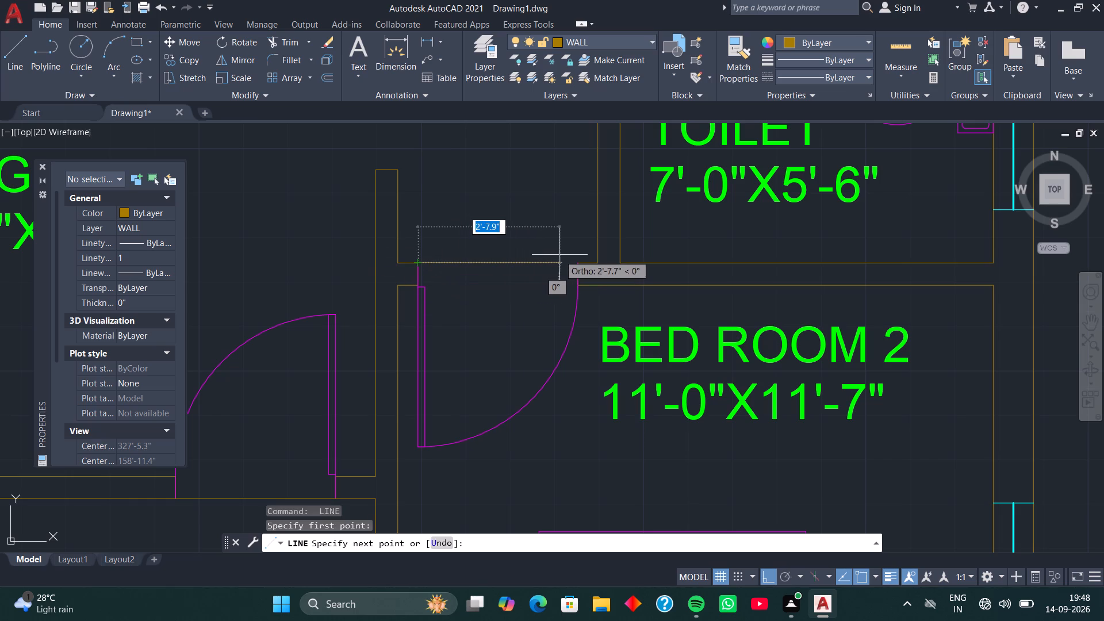
{"action": "left_click", "coordinate": [574, 262]}
{"action": "key", "text": "space"}
Draw a line across the toilet door opening along the wall face on the passage side.
{"action": "scroll", "coordinate": [552, 251], "scroll_direction": "down", "scroll_amount": 2}
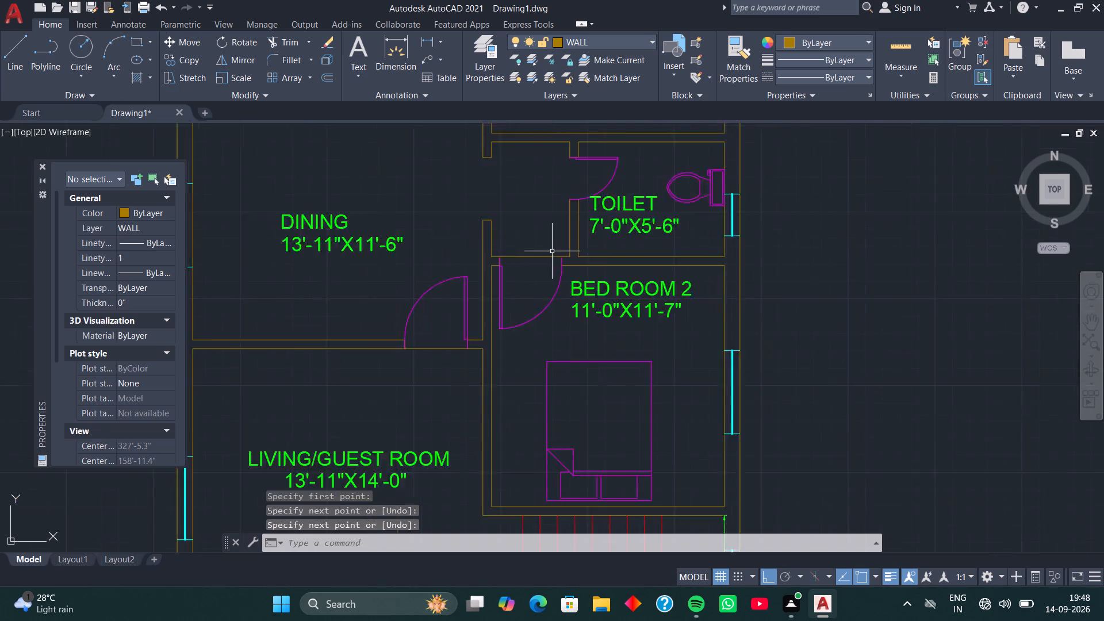
{"action": "scroll", "coordinate": [552, 251], "scroll_direction": "down", "scroll_amount": 1}
{"action": "middle_click_drag", "start_coordinate": [527, 229], "coordinate": [521, 297]}
{"action": "scroll", "coordinate": [554, 283], "scroll_direction": "up", "scroll_amount": 3}
{"action": "middle_click_drag", "start_coordinate": [561, 255], "coordinate": [530, 274]}
{"action": "key", "text": "space"}
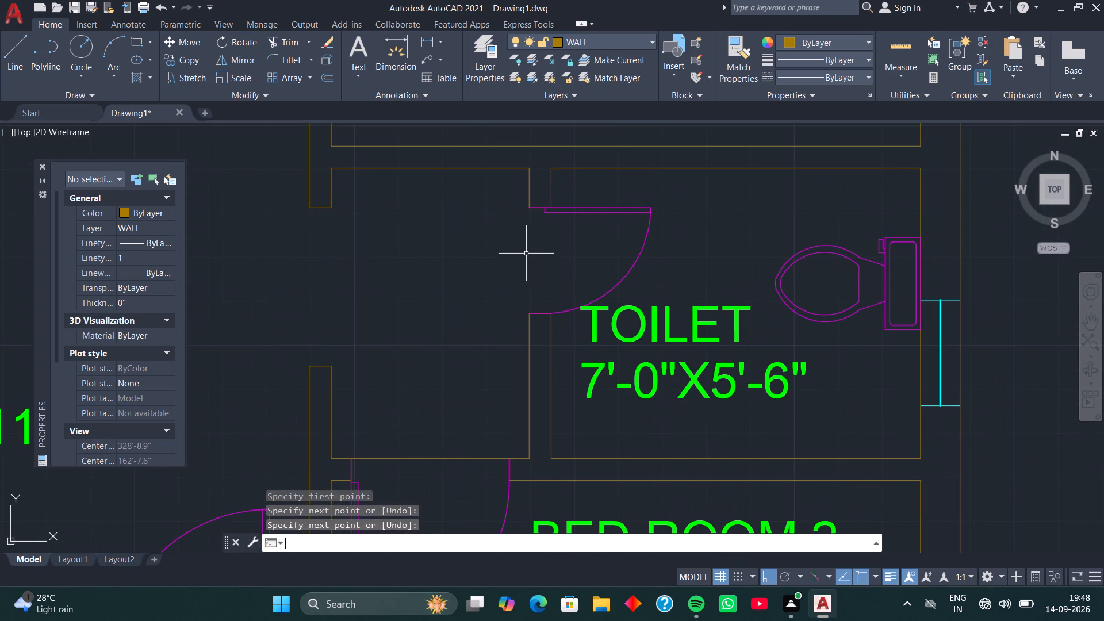
{"action": "left_click", "coordinate": [529, 208]}
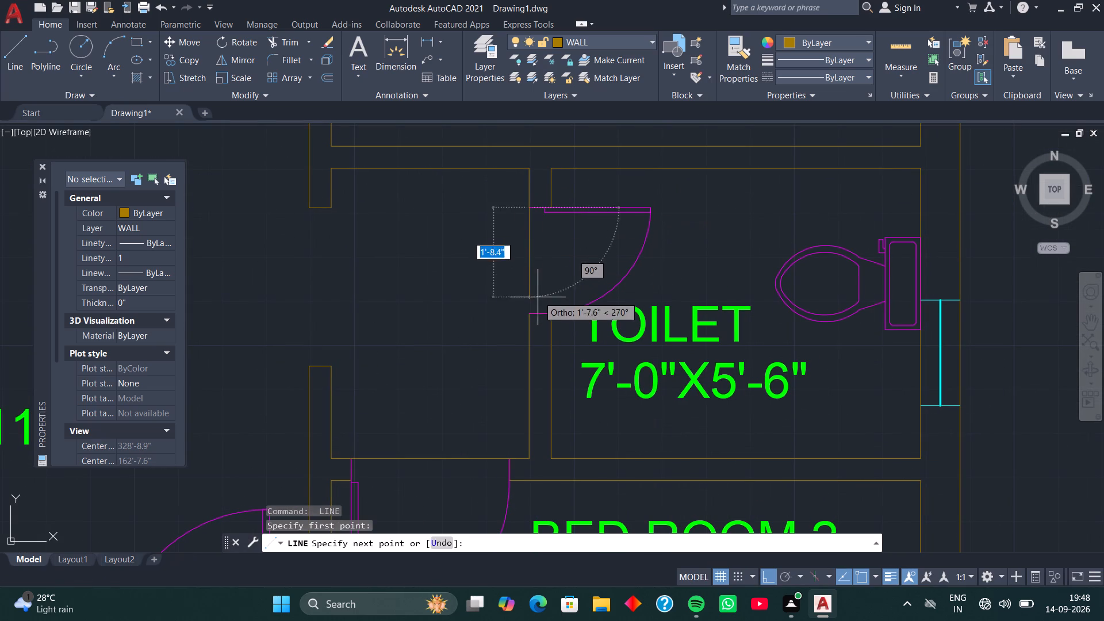
{"action": "left_click", "coordinate": [531, 309]}
{"action": "key", "text": "space"}
Draw a line across the Bed Room 1 door opening along the wall face outside the bedroom.
{"action": "middle_click_drag", "start_coordinate": [390, 271], "coordinate": [482, 392]}
{"action": "middle_click_drag", "start_coordinate": [440, 241], "coordinate": [440, 339]}
{"action": "key", "text": "space"}
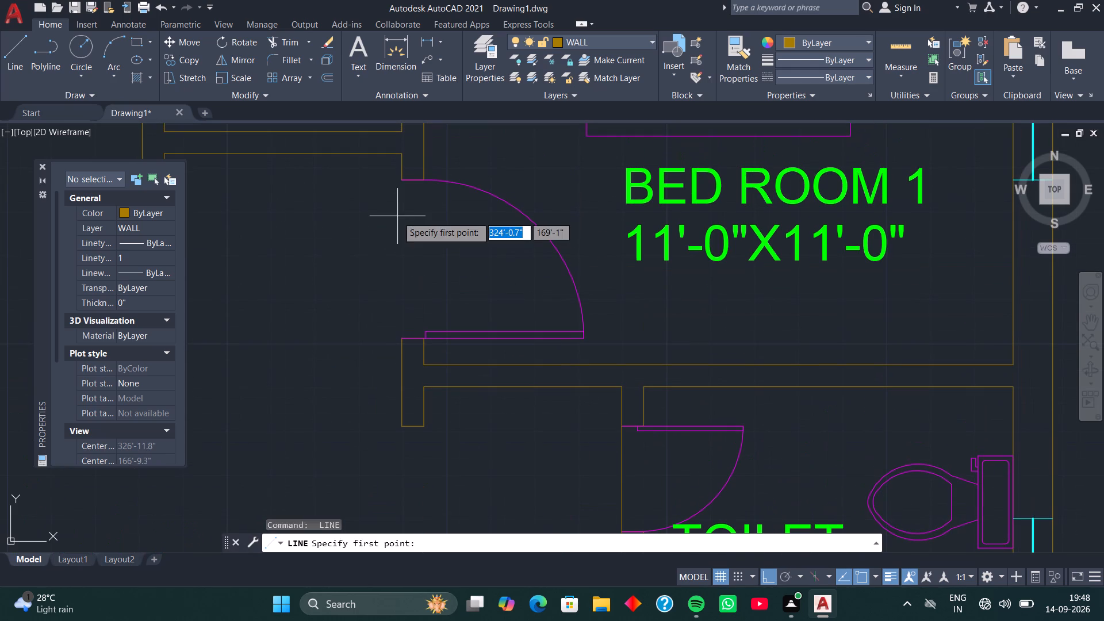
{"action": "left_click", "coordinate": [404, 179]}
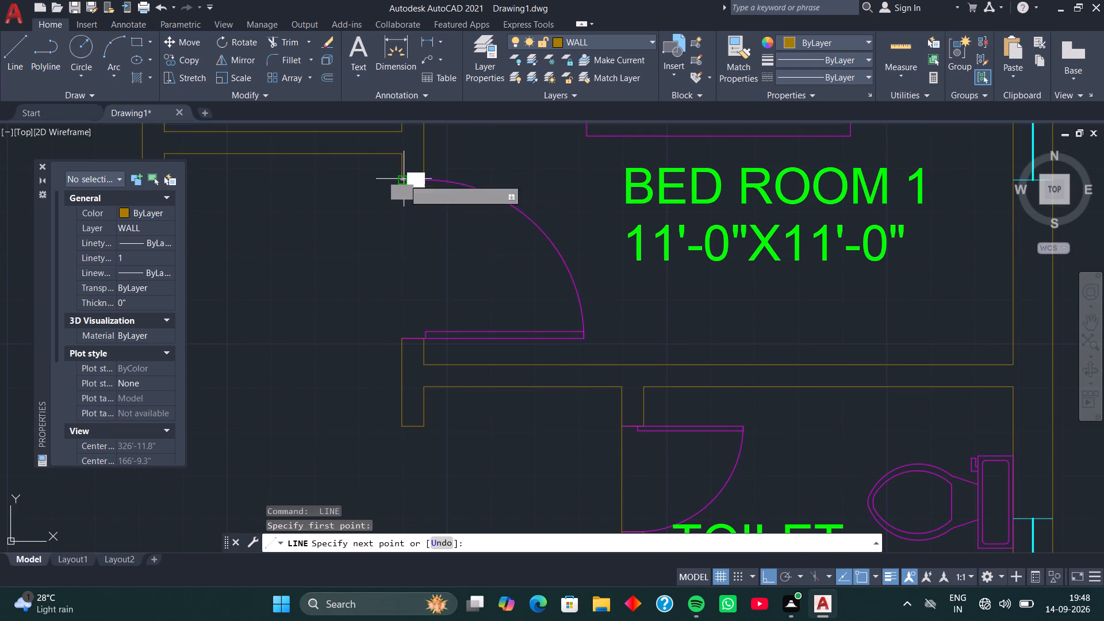
{"action": "left_click", "coordinate": [405, 339]}
{"action": "key", "text": "space"}
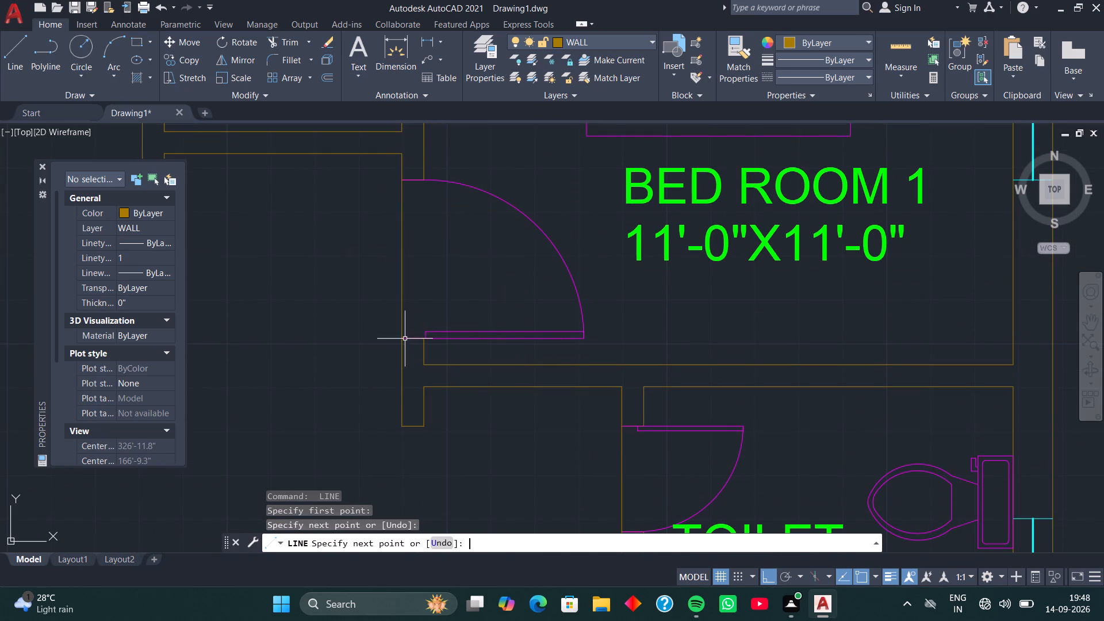
Delete the spare 13'-11"X11'-6" size text below the entry steps.
{"action": "scroll", "coordinate": [405, 335], "scroll_direction": "down", "scroll_amount": 4}
{"action": "middle_click_drag", "start_coordinate": [407, 396], "coordinate": [425, 191]}
{"action": "middle_click_drag", "start_coordinate": [428, 335], "coordinate": [440, 262]}
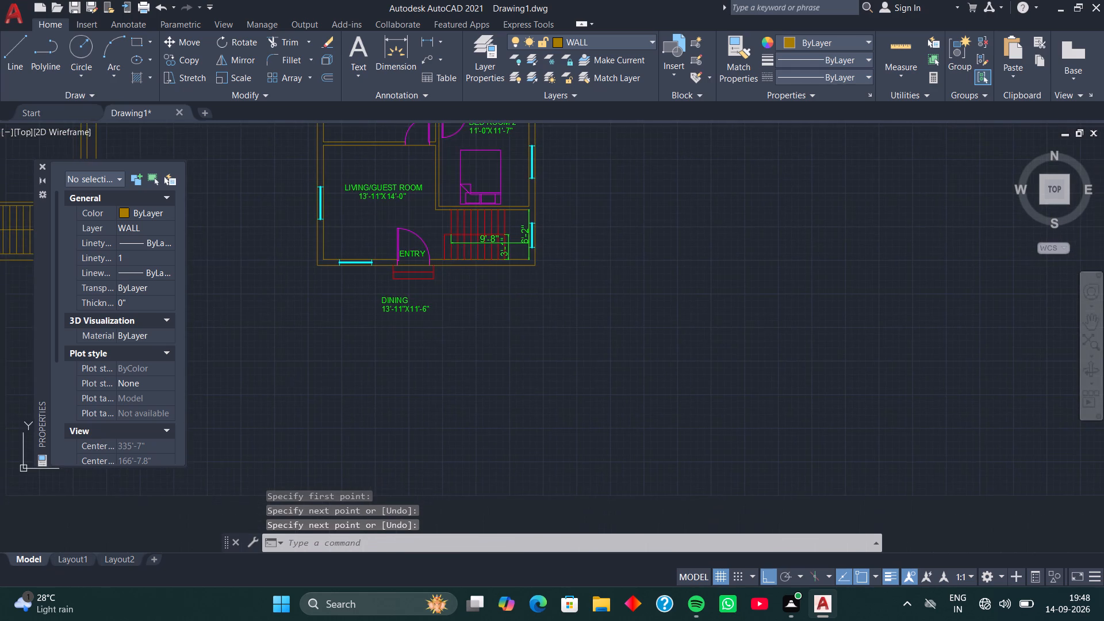
{"action": "middle_click_drag", "start_coordinate": [435, 316], "coordinate": [454, 293]}
{"action": "scroll", "coordinate": [431, 293], "scroll_direction": "up", "scroll_amount": 3}
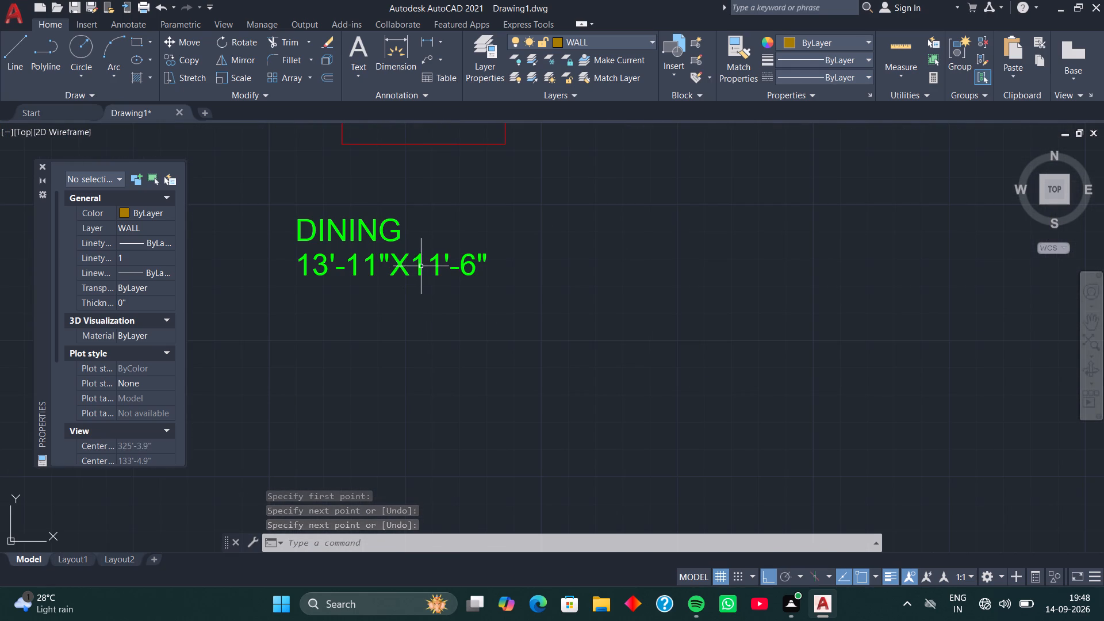
{"action": "left_click", "coordinate": [421, 266]}
{"action": "key", "text": "Delete"}
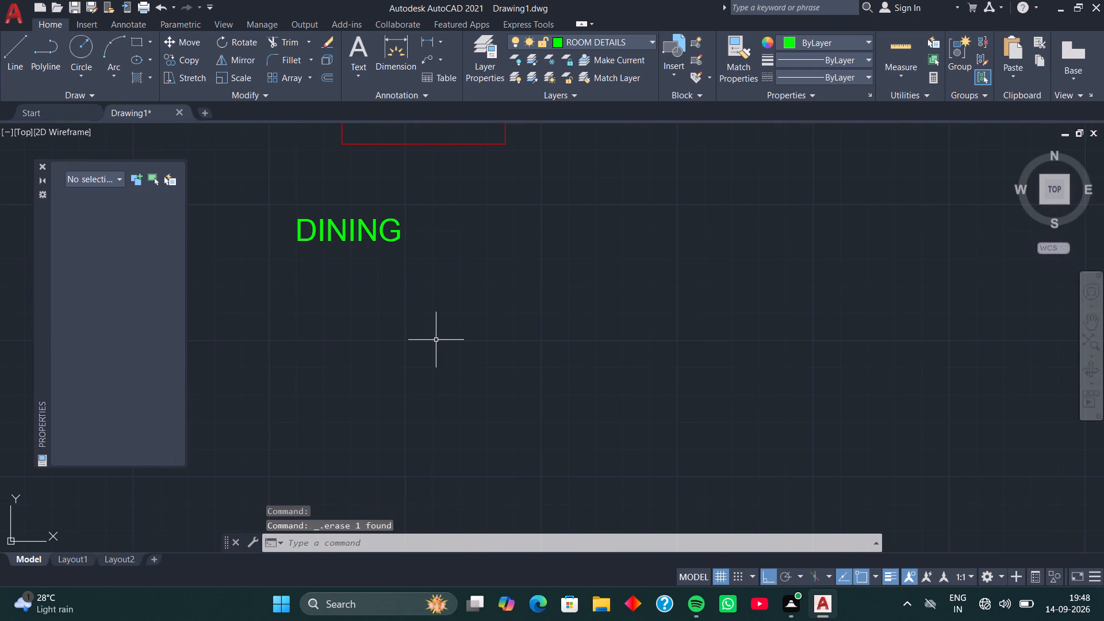
Change the spare DINING label below the entry steps to read GROUND FLOOR PLAN.
{"action": "scroll", "coordinate": [360, 218], "scroll_direction": "down", "scroll_amount": 1}
{"action": "double_click", "coordinate": [363, 224]}
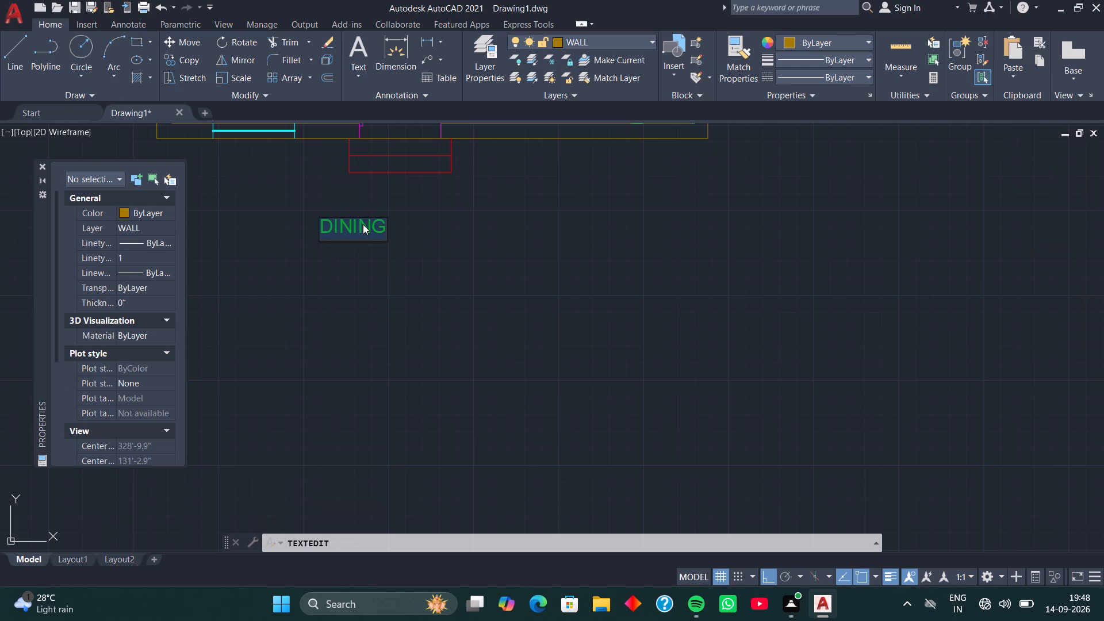
{"action": "type", "text": "GR"}
{"action": "type", "text": "OUND FLOOR"}
{"action": "key", "text": "space"}
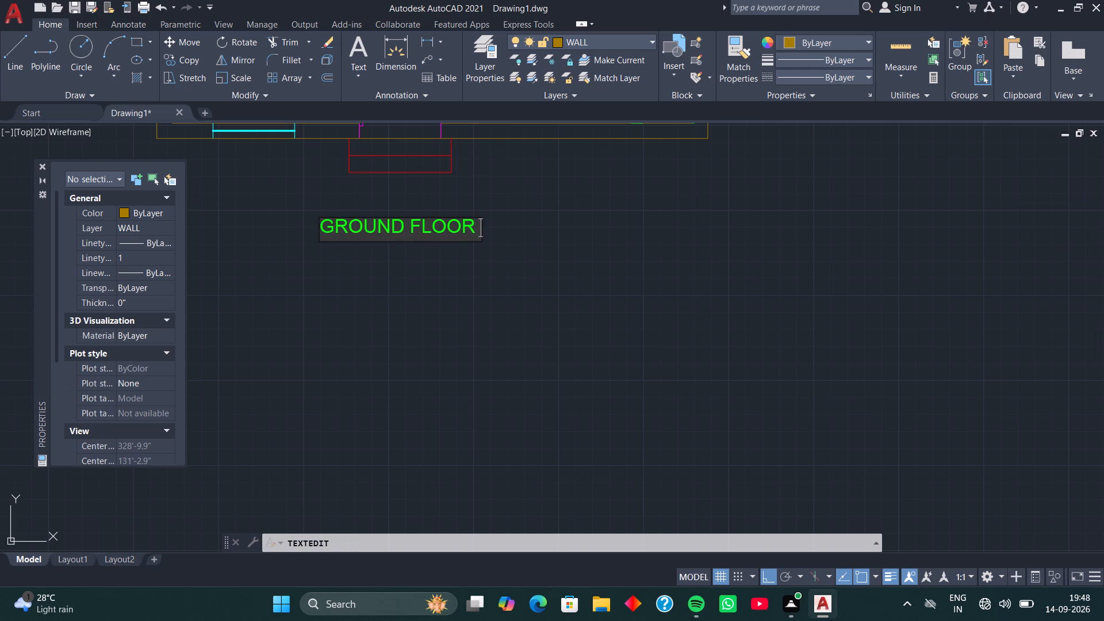
{"action": "type", "text": "PLAN"}
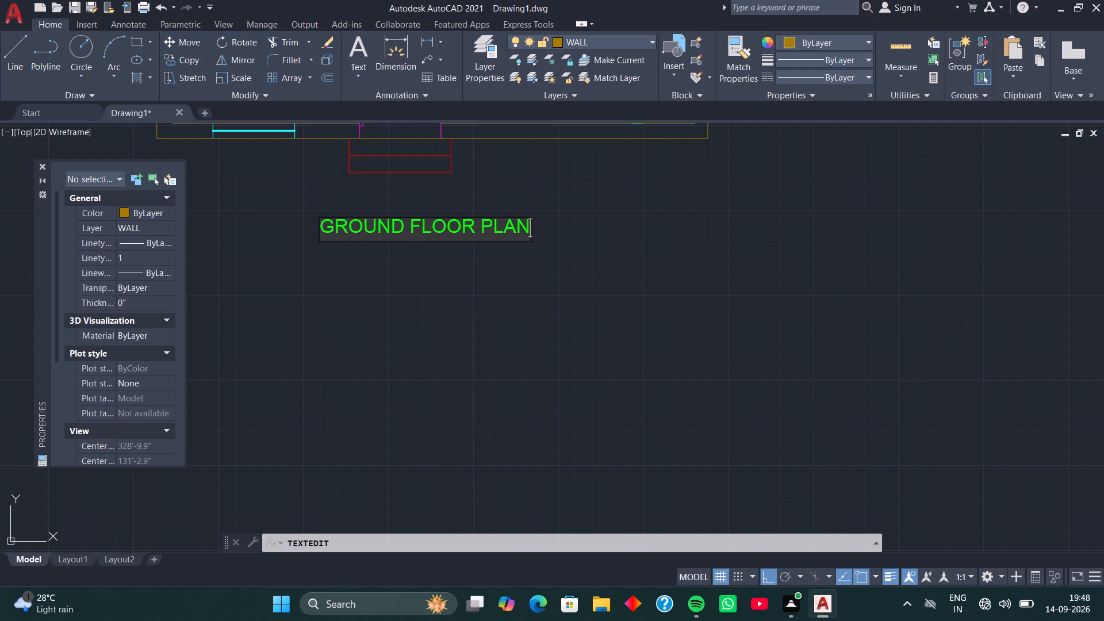
{"action": "key", "text": "Return"}
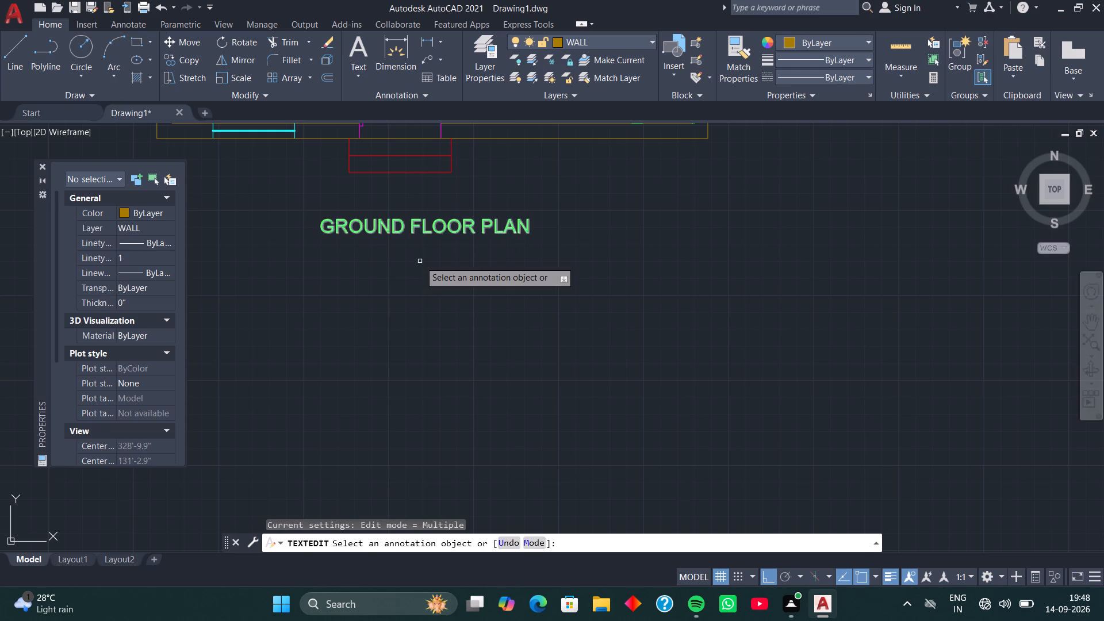
{"action": "key", "text": "Escape"}
Move the GROUND FLOOR PLAN title straight up about 1'-9.5", closer to the entry steps.
{"action": "left_click", "coordinate": [405, 228]}
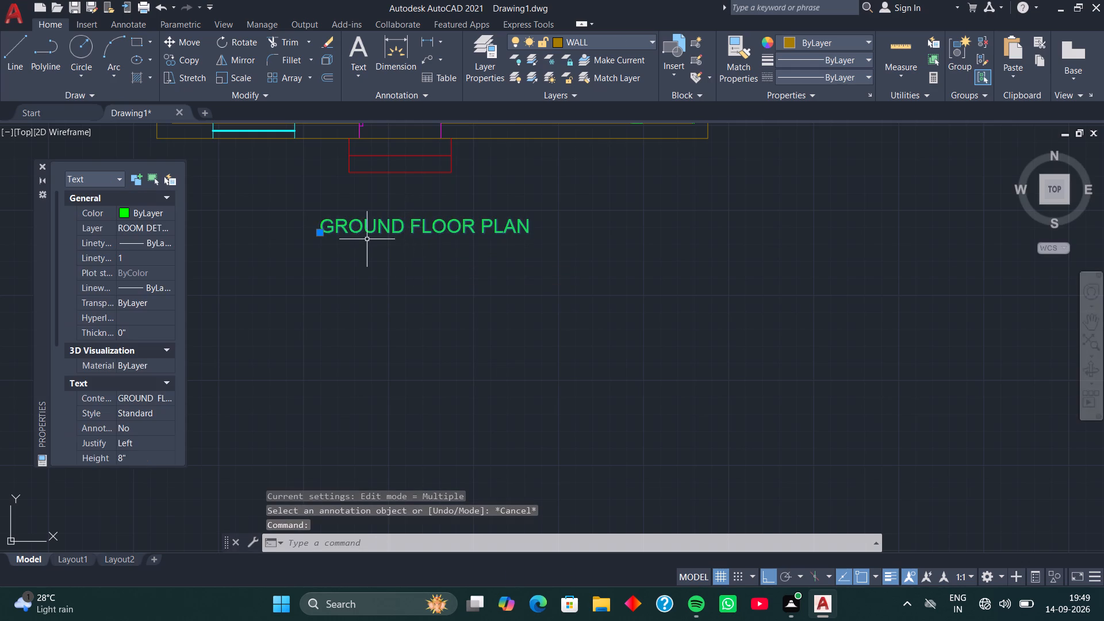
{"action": "left_click", "coordinate": [319, 235]}
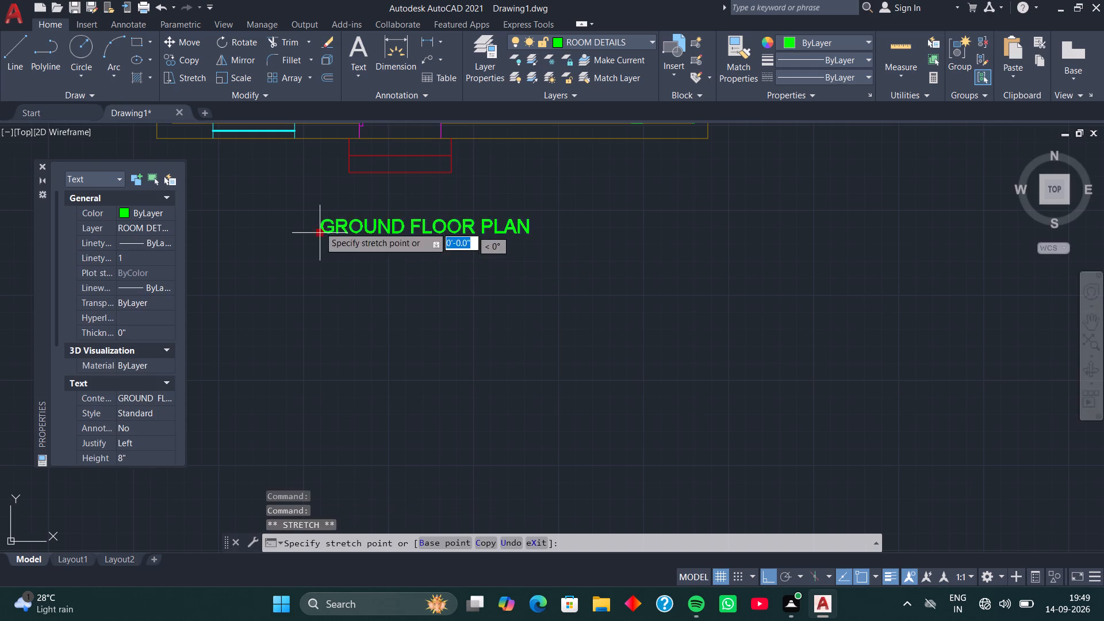
{"action": "scroll", "coordinate": [315, 206], "scroll_direction": "up", "scroll_amount": 1}
{"action": "middle_click_drag", "start_coordinate": [315, 206], "coordinate": [212, 270]}
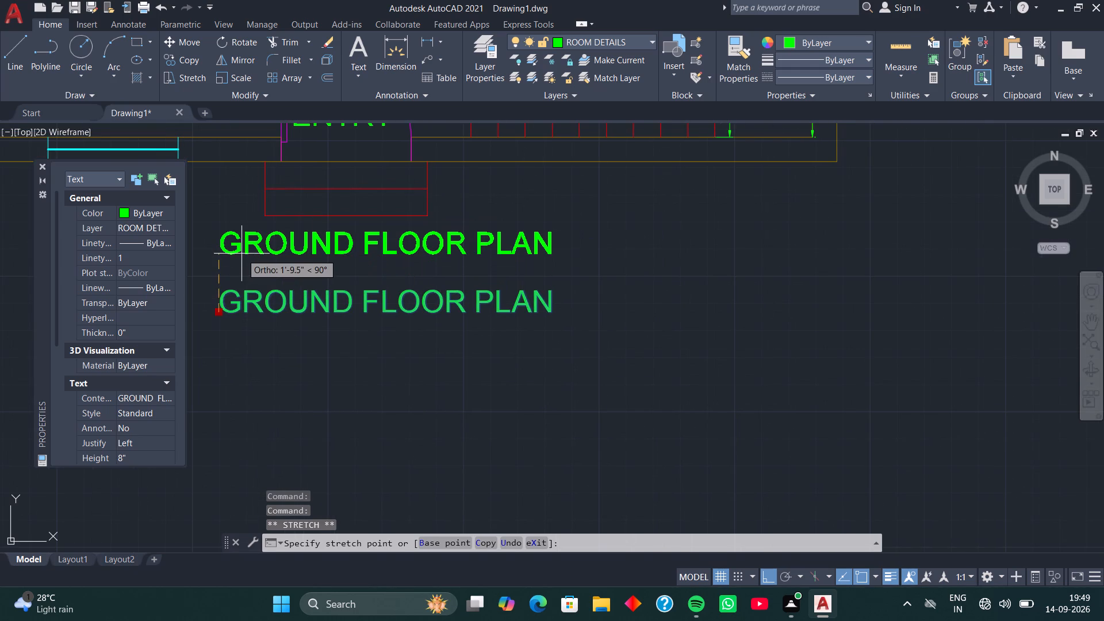
{"action": "left_click", "coordinate": [241, 254]}
Copy the GROUND FLOOR PLAN title to just above the plan's outer wall at the kitchen corner, with Ortho off.
{"action": "scroll", "coordinate": [296, 257], "scroll_direction": "down", "scroll_amount": 3}
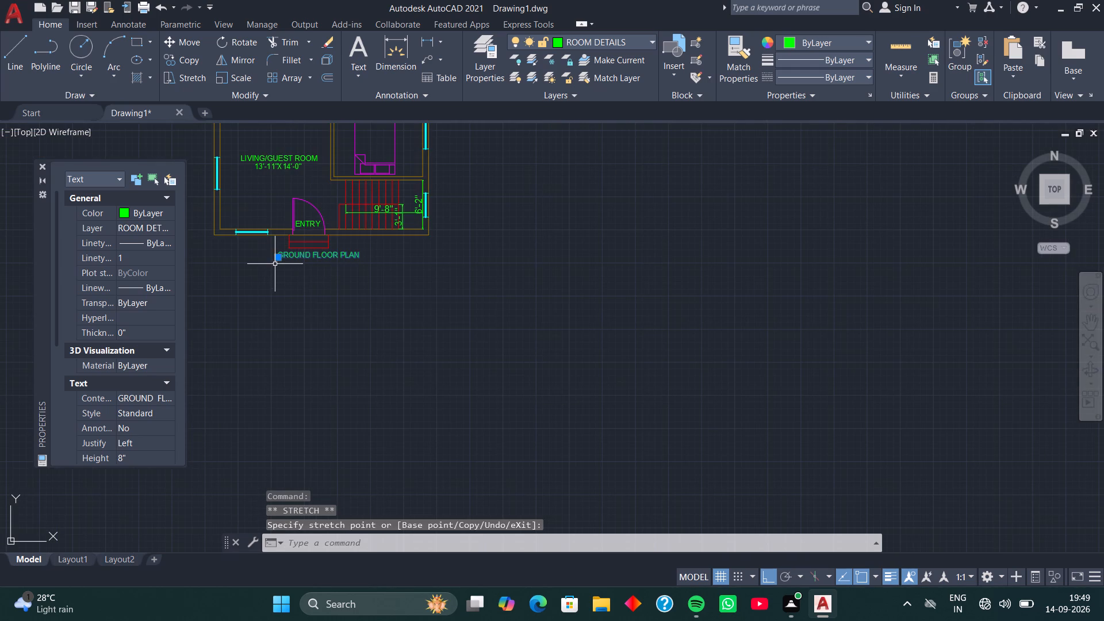
{"action": "key", "text": "c"}
{"action": "key", "text": "o"}
{"action": "key", "text": "space"}
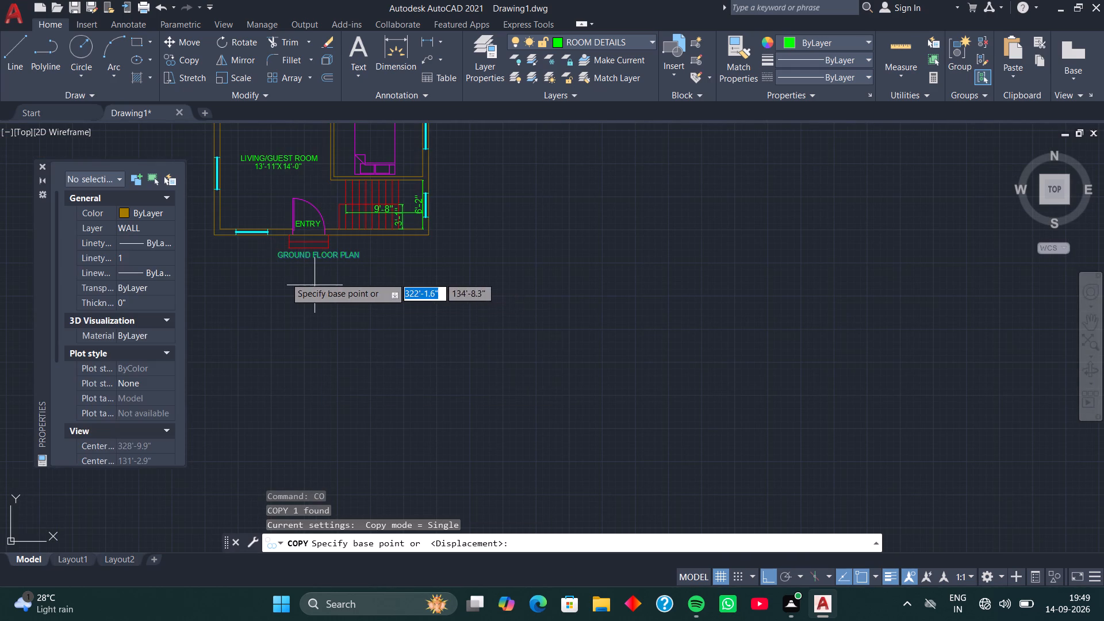
{"action": "left_click", "coordinate": [278, 260]}
{"action": "middle_click_drag", "start_coordinate": [263, 205], "coordinate": [278, 404]}
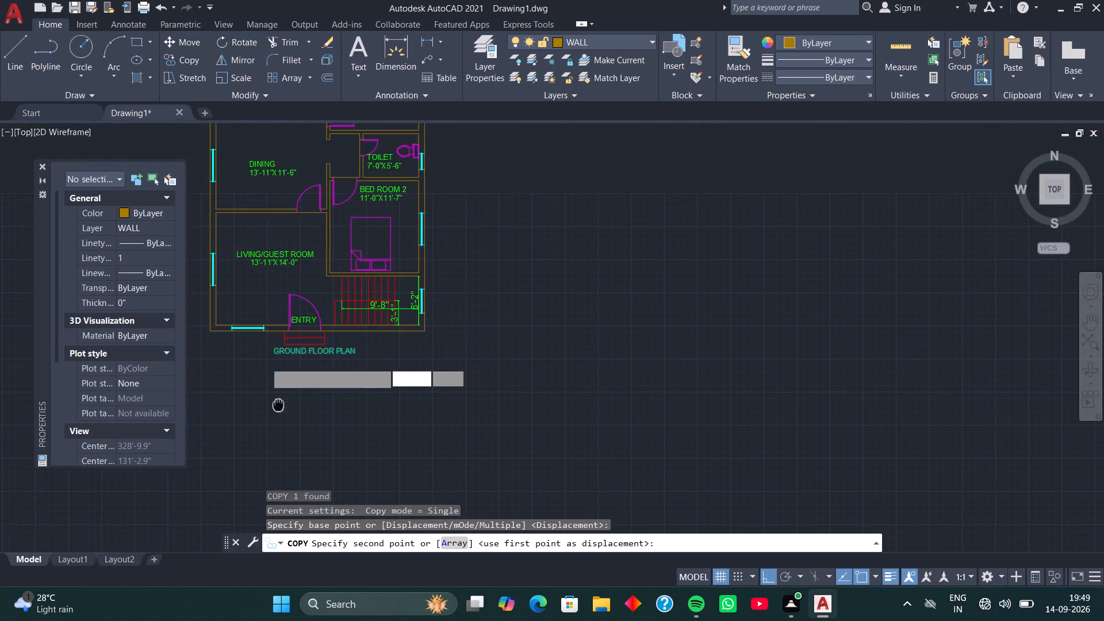
{"action": "middle_click_drag", "start_coordinate": [258, 227], "coordinate": [309, 382]}
{"action": "scroll", "coordinate": [273, 290], "scroll_direction": "up", "scroll_amount": 2}
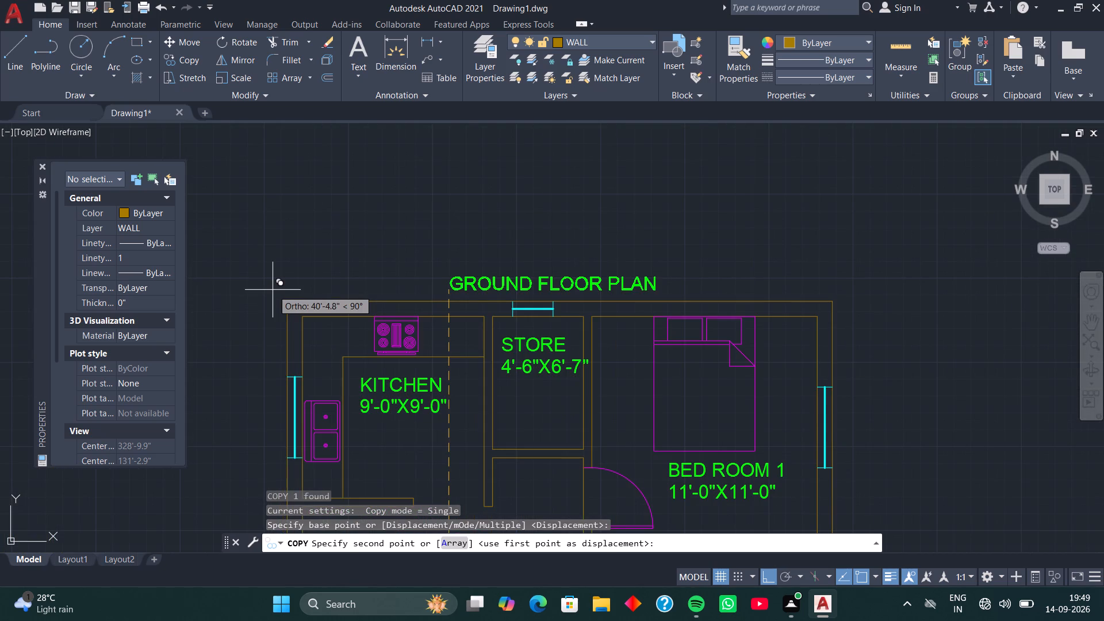
{"action": "key", "text": "F8"}
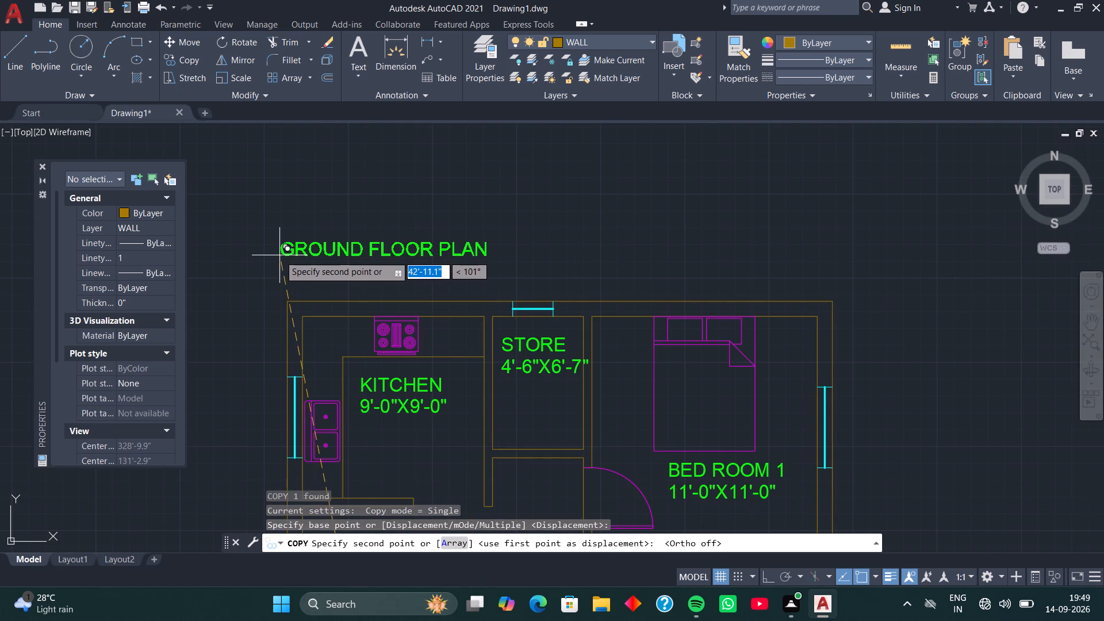
{"action": "left_click", "coordinate": [279, 255]}
Change the copied title above the kitchen to read 27X37 (999 SQ FT) HOUSE PLAN -NORTH FACE-FP1071.
{"action": "double_click", "coordinate": [282, 250]}
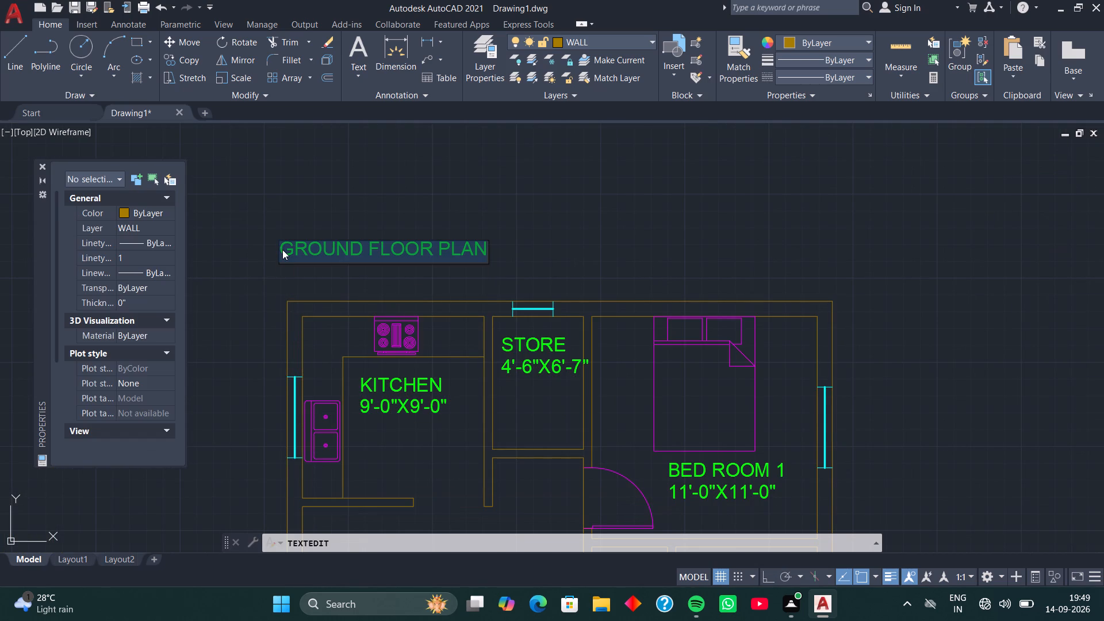
{"action": "type", "text": "27X"}
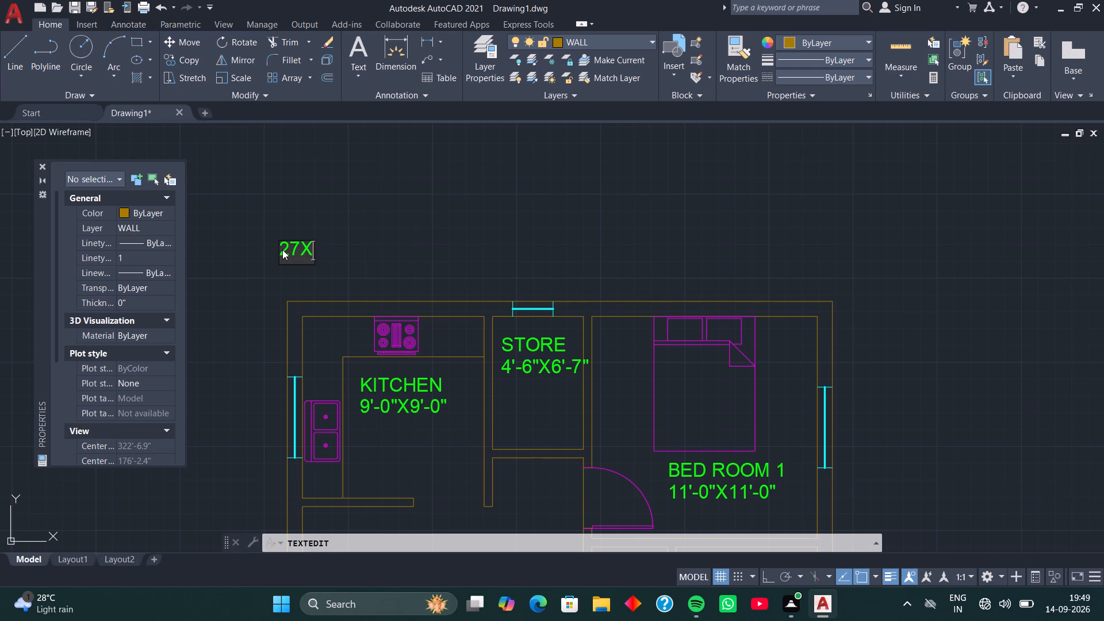
{"action": "type", "text": "37"}
{"action": "key", "text": "space"}
{"action": "key", "text": "shift+parenleft"}
{"action": "type", "text": "999"}
{"action": "key", "text": "space"}
{"action": "type", "text": "SQ FT"}
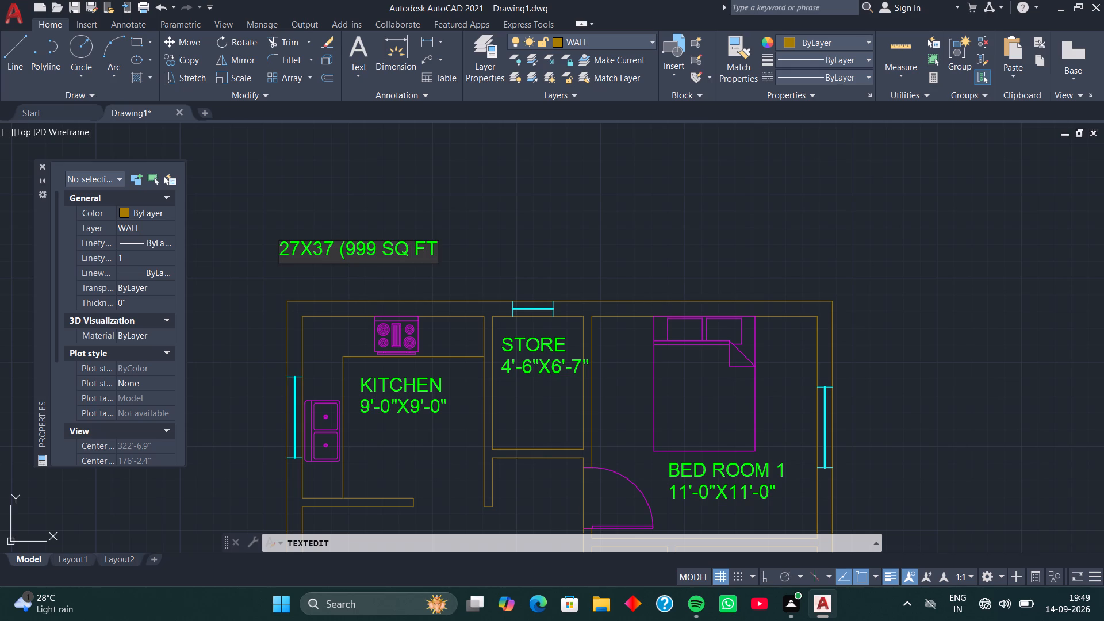
{"action": "key", "text": "shift+parenright"}
{"action": "key", "text": "space"}
{"action": "type", "text": "HOU"}
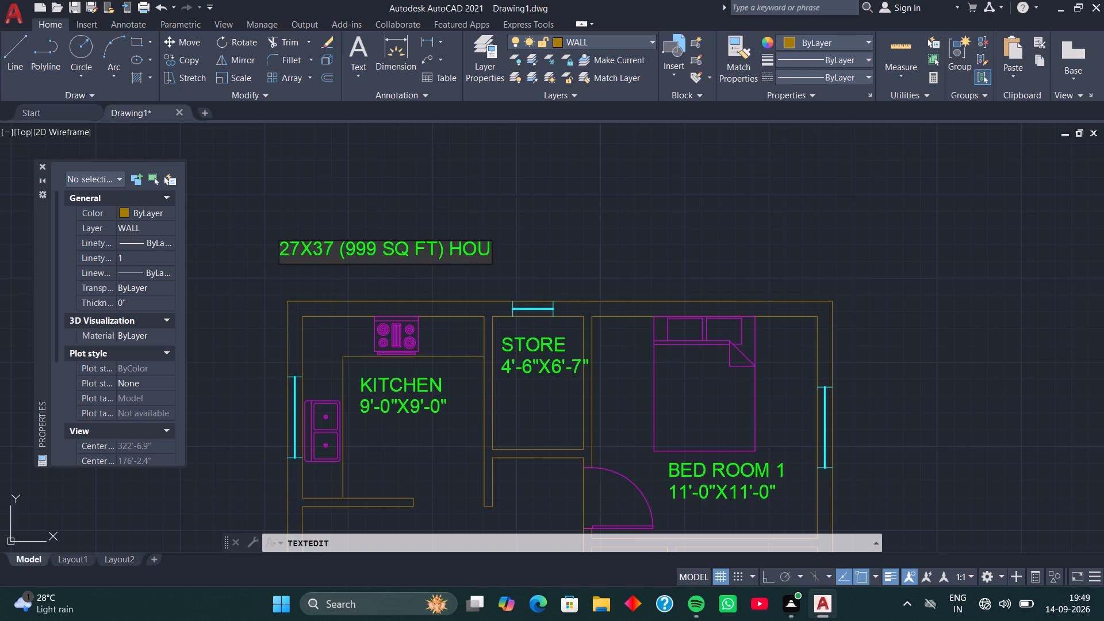
{"action": "type", "text": "SE PL"}
{"action": "type", "text": "AN"}
{"action": "key", "text": "space"}
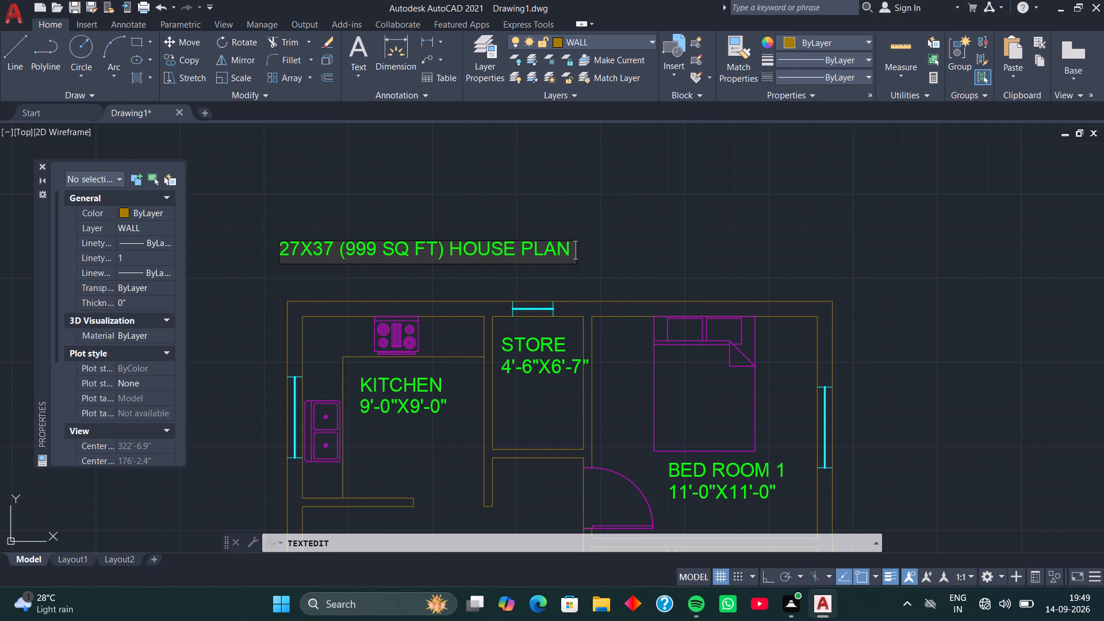
{"action": "key", "text": "minus"}
{"action": "type", "text": "NORTH"}
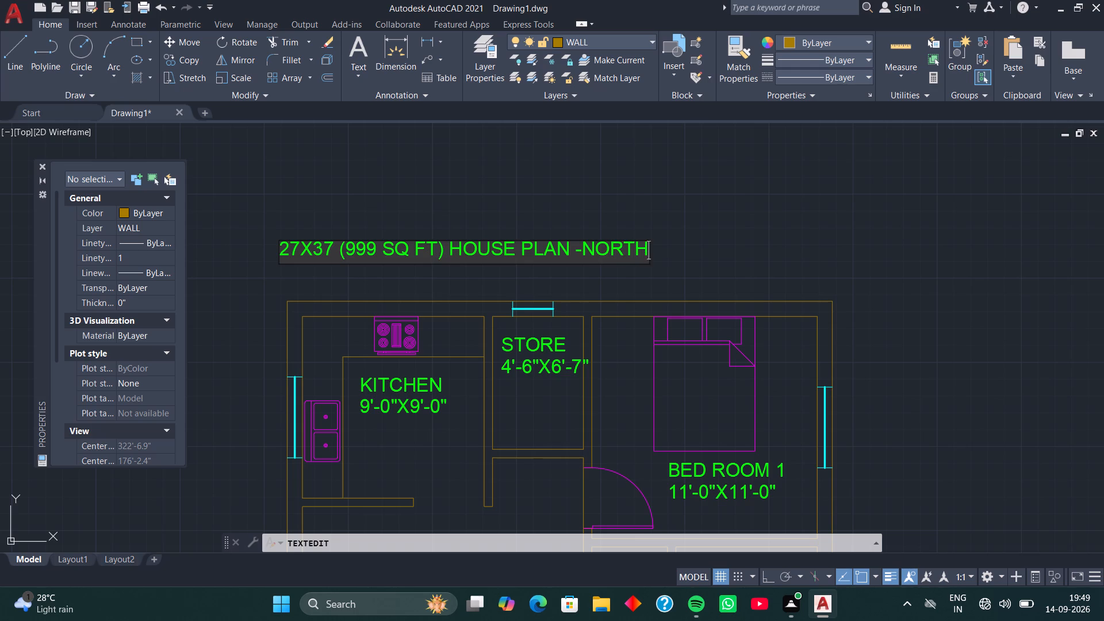
{"action": "key", "text": "space"}
{"action": "type", "text": "FACE"}
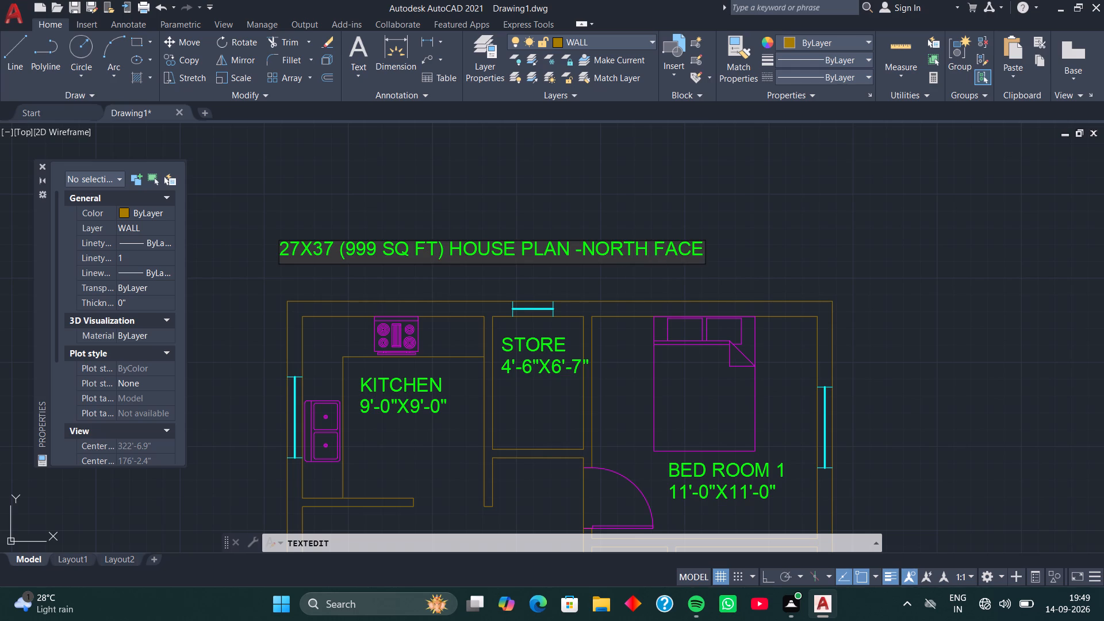
{"action": "key", "text": "minus"}
{"action": "key", "text": "f"}
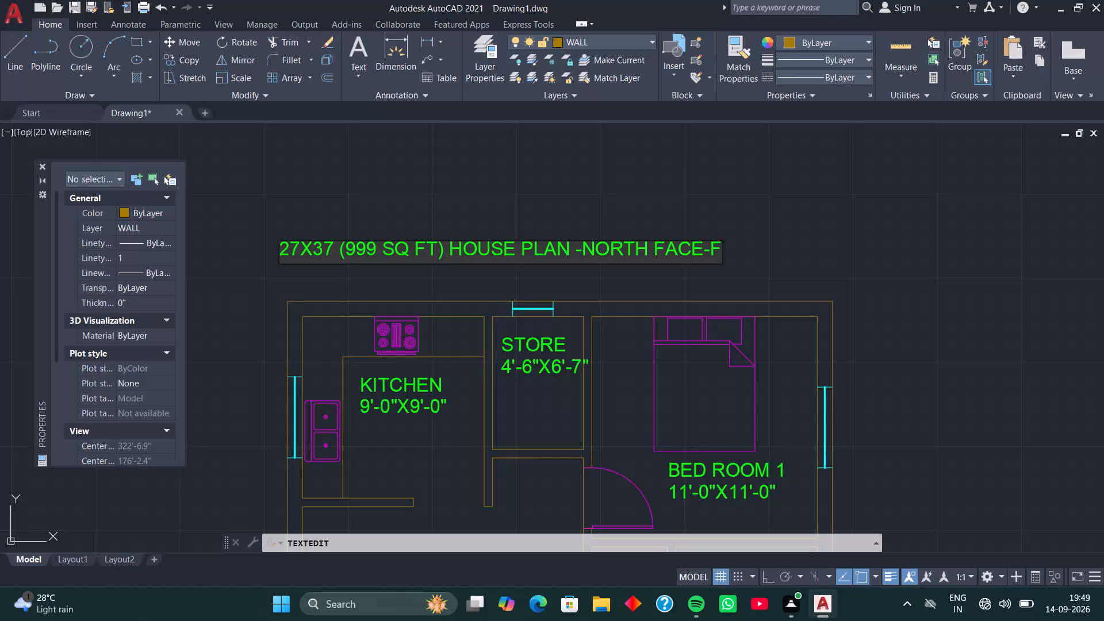
{"action": "key", "text": "p"}
{"action": "type", "text": "1071"}
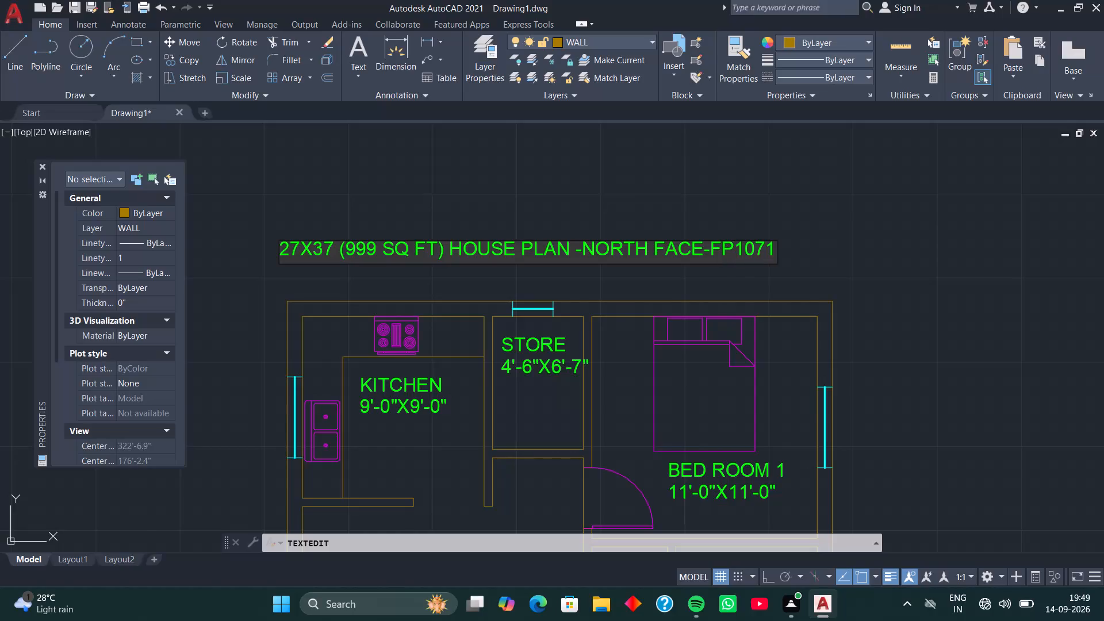
{"action": "key", "text": "Return"}
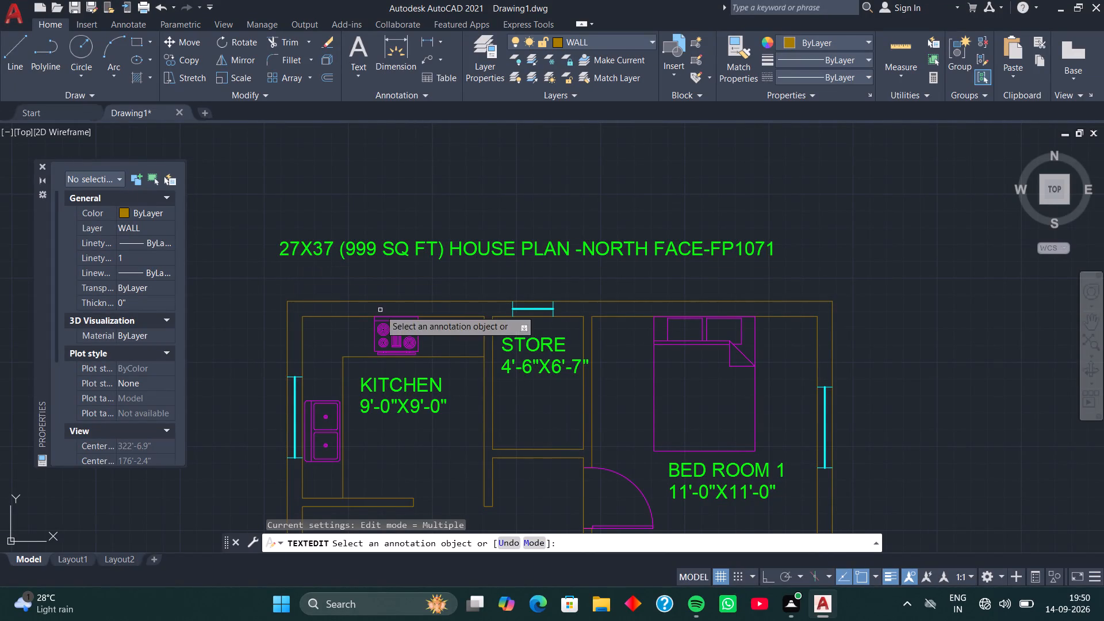
{"action": "key", "text": "space"}
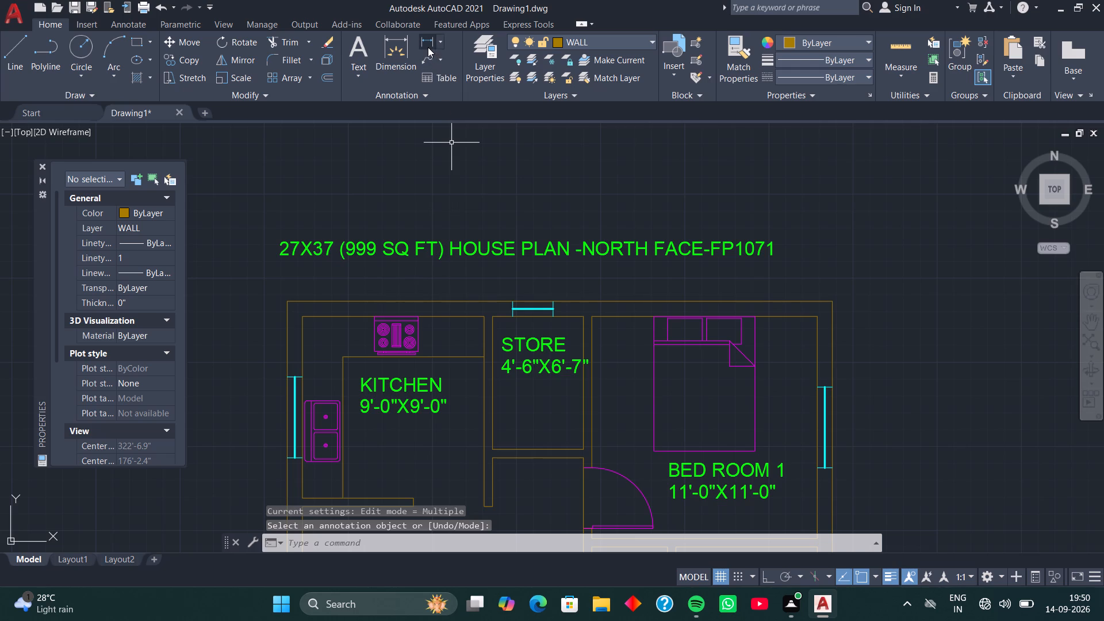
Add a linear dimension for the full outer wall above KITCHEN, STORE and BED ROOM 1, just under the house plan title.
{"action": "left_click", "coordinate": [426, 45]}
{"action": "key", "text": "space"}
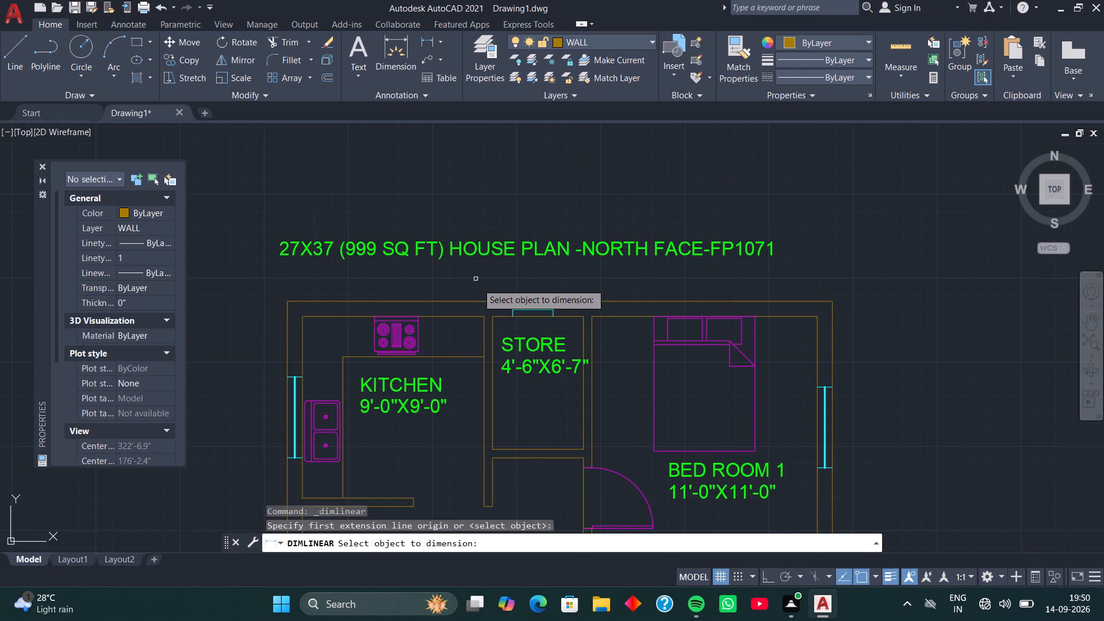
{"action": "left_click", "coordinate": [484, 301]}
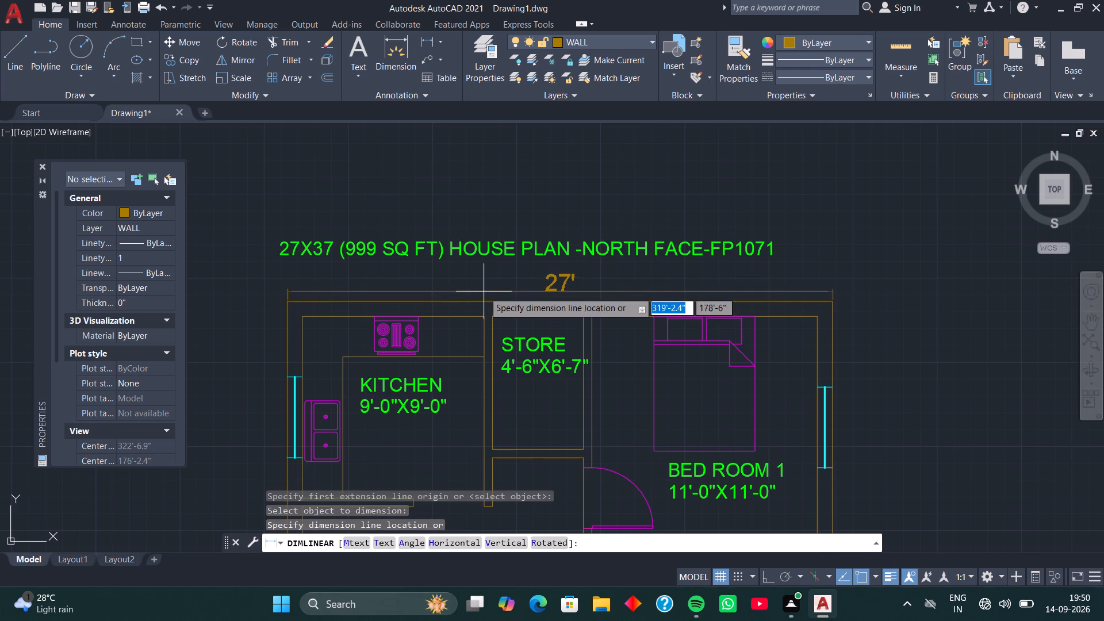
{"action": "left_click", "coordinate": [484, 292]}
Add a vertical linear dimension for the full outer wall running alongside BED ROOM 1 and TOILET.
{"action": "middle_click_drag", "start_coordinate": [604, 319], "coordinate": [434, 212]}
{"action": "middle_click_drag", "start_coordinate": [485, 279], "coordinate": [421, 255]}
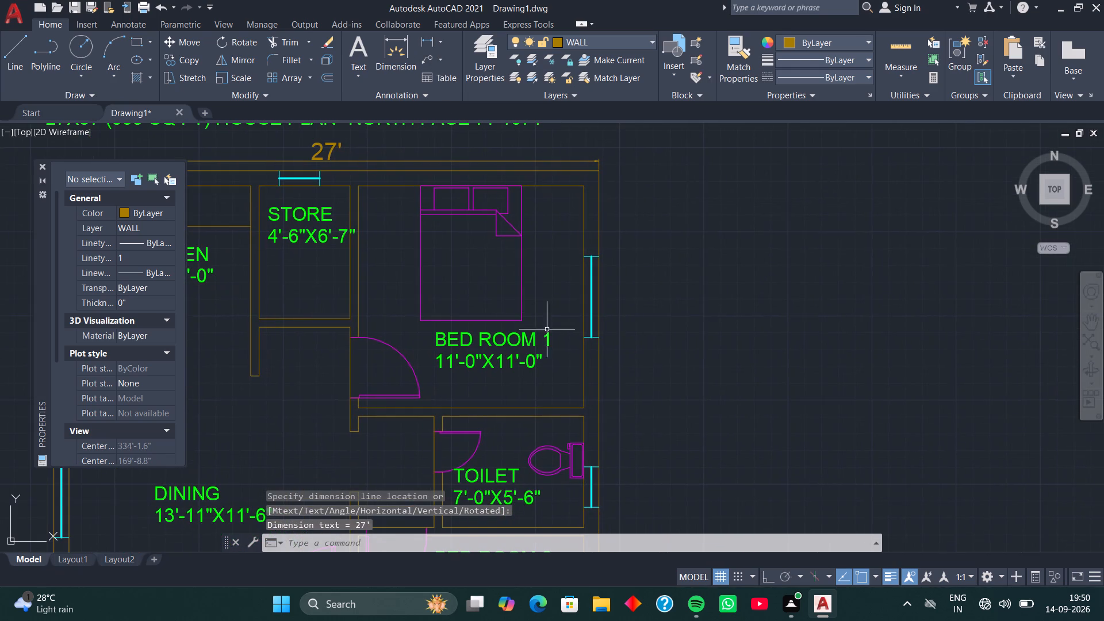
{"action": "key", "text": "space"}
{"action": "key", "text": "space"}
{"action": "left_click", "coordinate": [599, 368]}
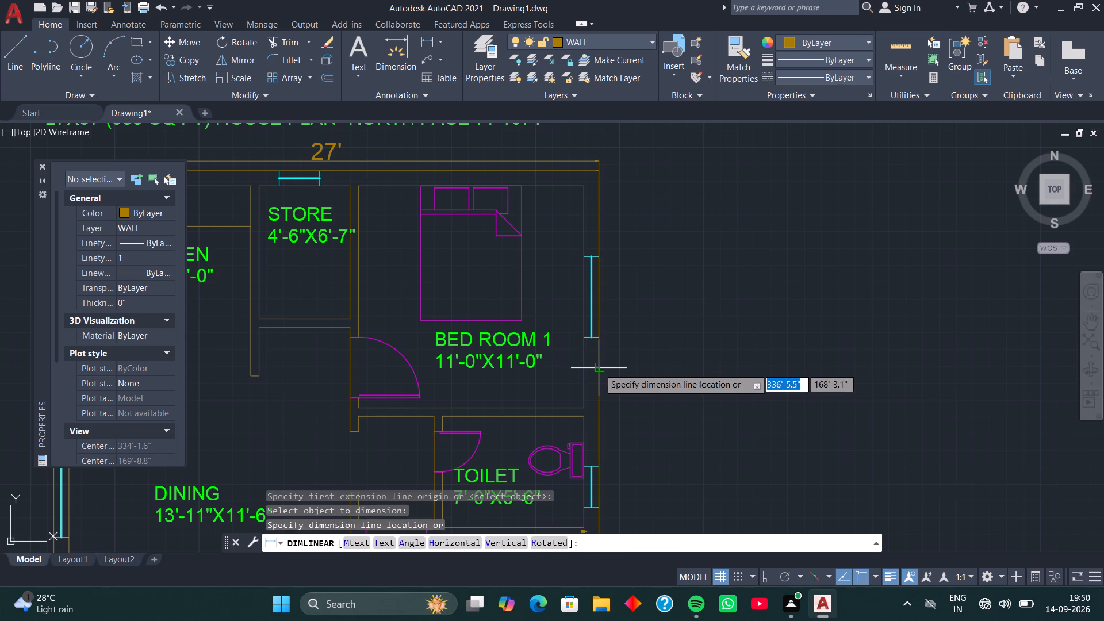
{"action": "left_click", "coordinate": [612, 367]}
Move the vertical overall dimension line farther outward from the outer wall beside BED ROOM 2.
{"action": "scroll", "coordinate": [634, 353], "scroll_direction": "down", "scroll_amount": 2}
{"action": "middle_click_drag", "start_coordinate": [644, 370], "coordinate": [603, 227]}
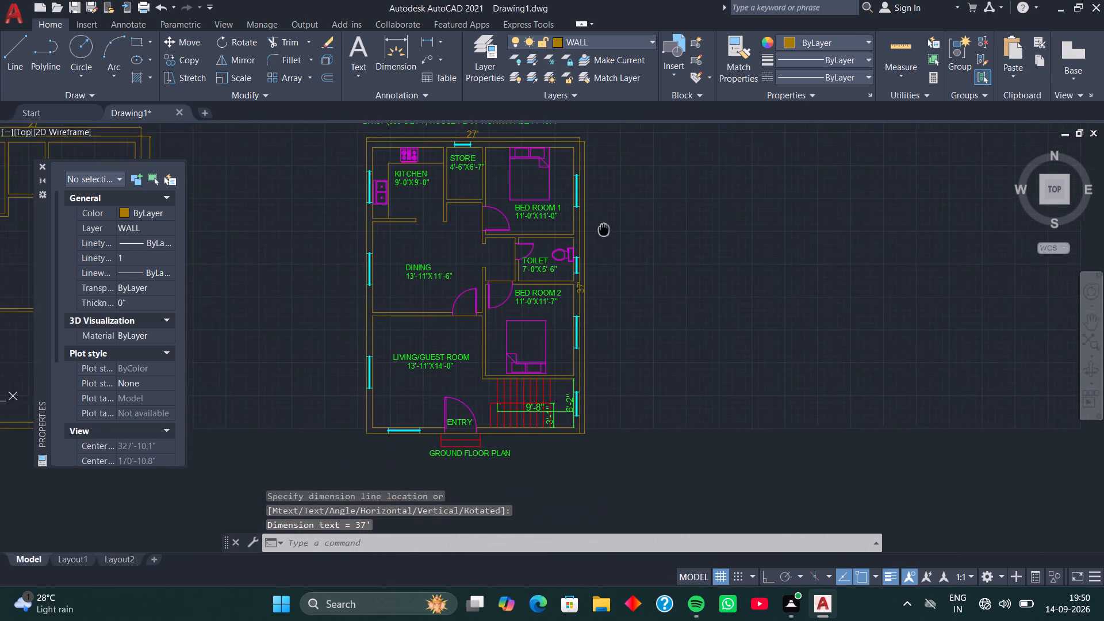
{"action": "middle_click_drag", "start_coordinate": [603, 227], "coordinate": [603, 227]}
{"action": "scroll", "coordinate": [585, 274], "scroll_direction": "up", "scroll_amount": 3}
{"action": "left_click", "coordinate": [571, 302]}
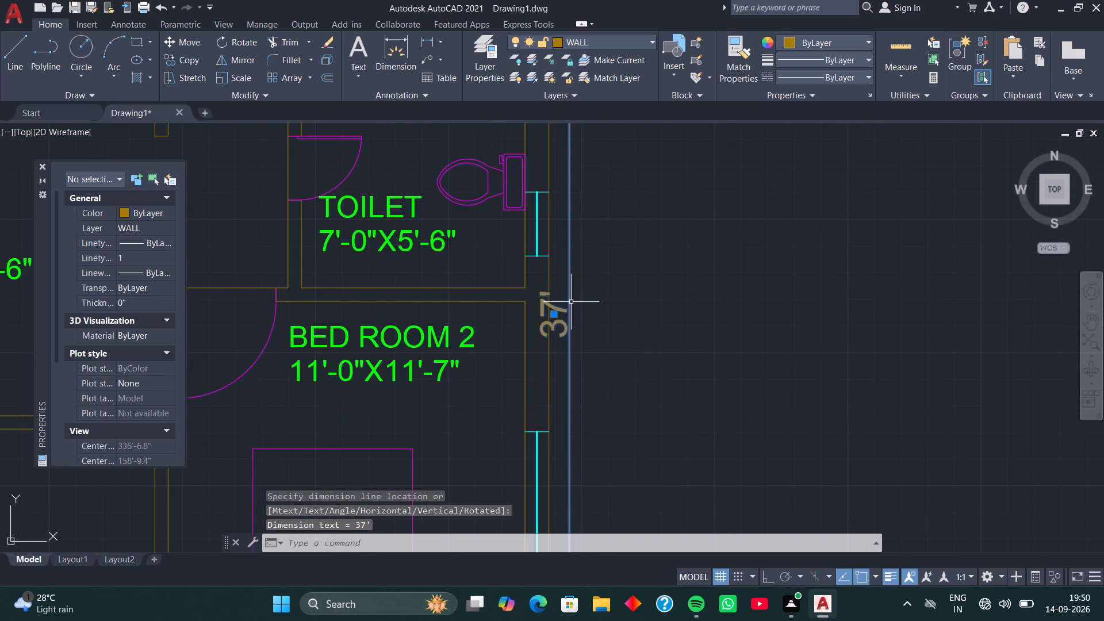
{"action": "left_click", "coordinate": [554, 313]}
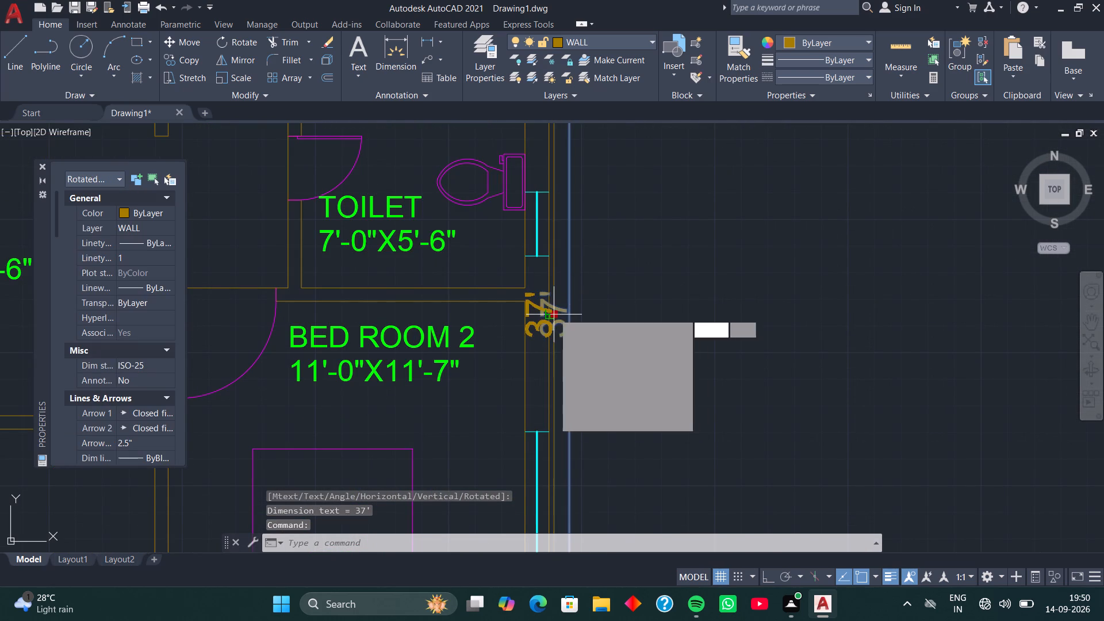
{"action": "left_click", "coordinate": [615, 308]}
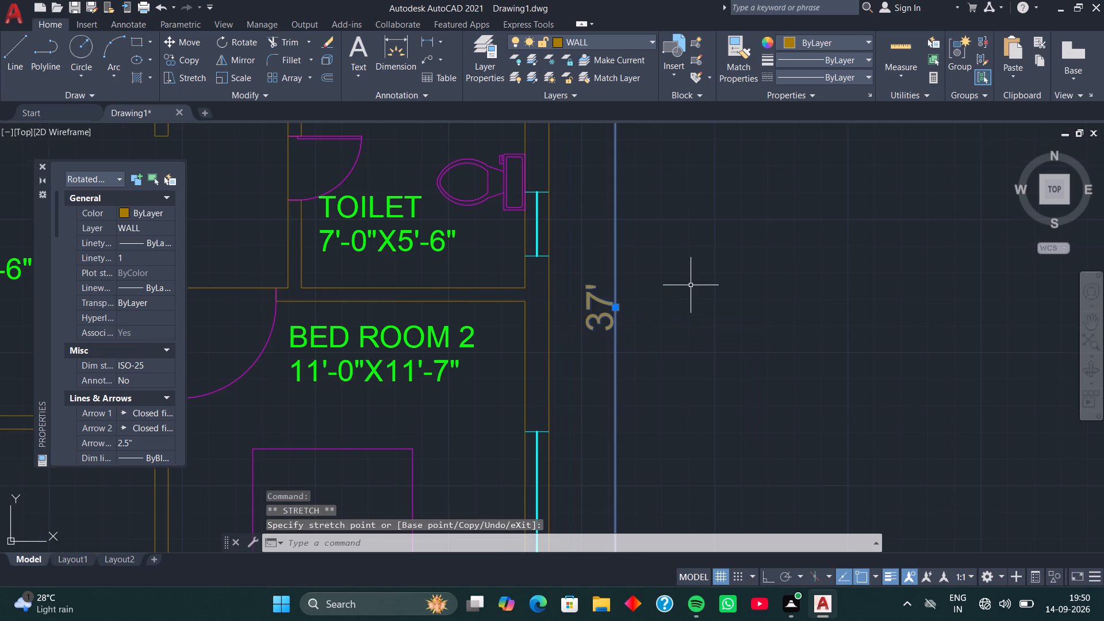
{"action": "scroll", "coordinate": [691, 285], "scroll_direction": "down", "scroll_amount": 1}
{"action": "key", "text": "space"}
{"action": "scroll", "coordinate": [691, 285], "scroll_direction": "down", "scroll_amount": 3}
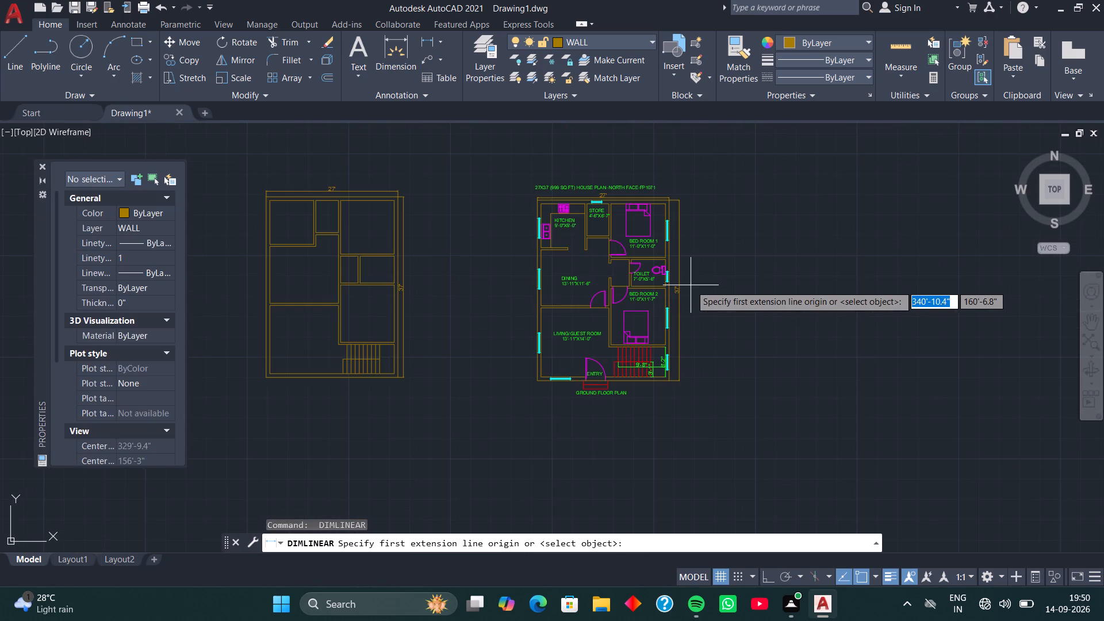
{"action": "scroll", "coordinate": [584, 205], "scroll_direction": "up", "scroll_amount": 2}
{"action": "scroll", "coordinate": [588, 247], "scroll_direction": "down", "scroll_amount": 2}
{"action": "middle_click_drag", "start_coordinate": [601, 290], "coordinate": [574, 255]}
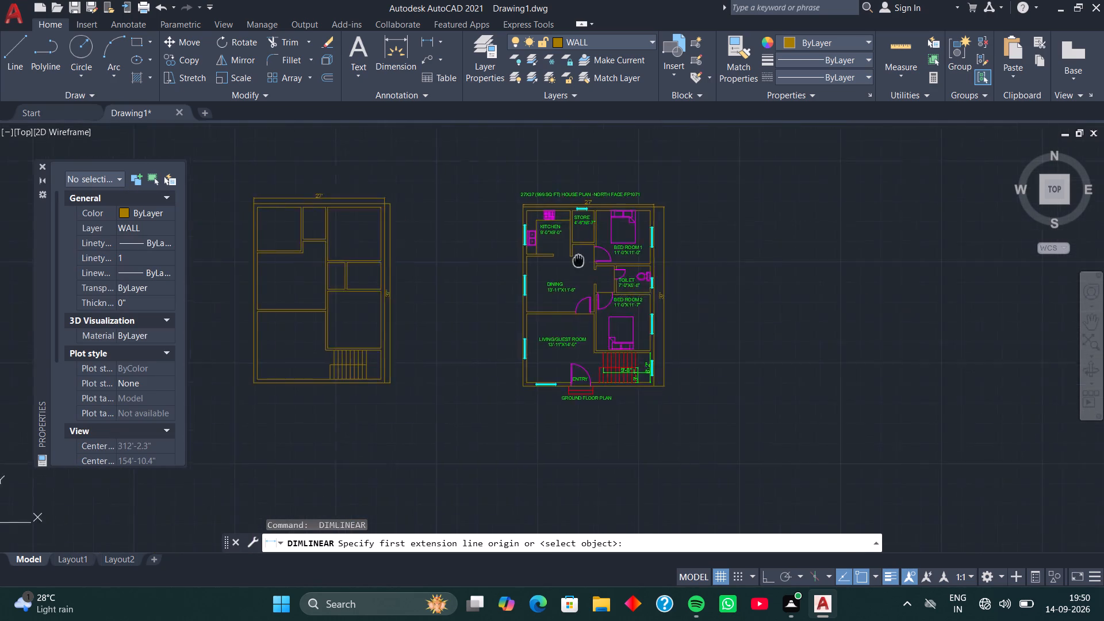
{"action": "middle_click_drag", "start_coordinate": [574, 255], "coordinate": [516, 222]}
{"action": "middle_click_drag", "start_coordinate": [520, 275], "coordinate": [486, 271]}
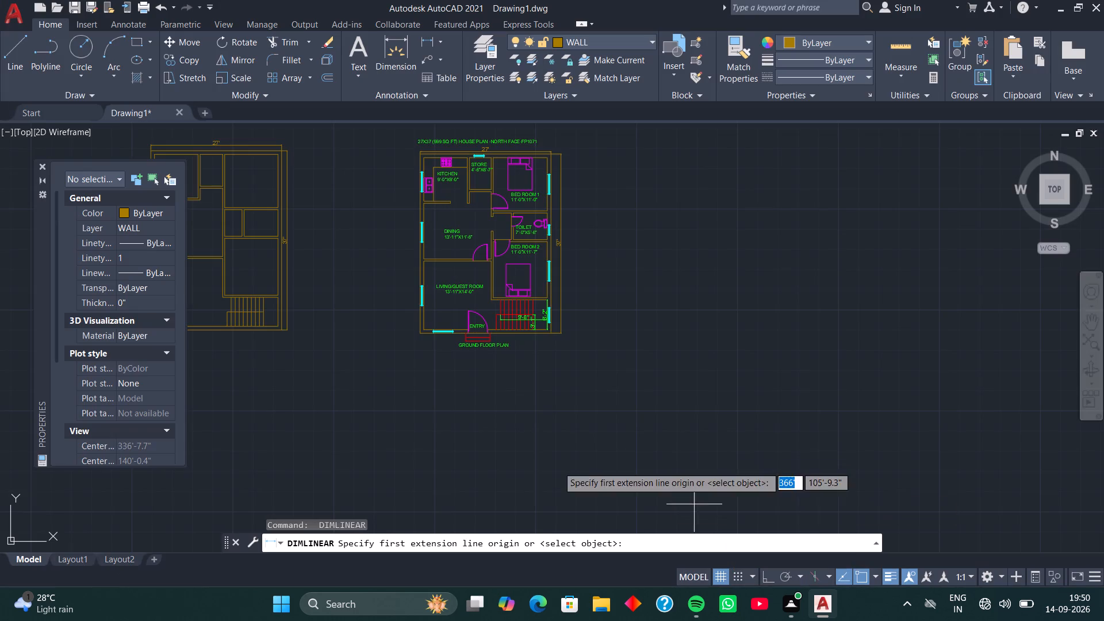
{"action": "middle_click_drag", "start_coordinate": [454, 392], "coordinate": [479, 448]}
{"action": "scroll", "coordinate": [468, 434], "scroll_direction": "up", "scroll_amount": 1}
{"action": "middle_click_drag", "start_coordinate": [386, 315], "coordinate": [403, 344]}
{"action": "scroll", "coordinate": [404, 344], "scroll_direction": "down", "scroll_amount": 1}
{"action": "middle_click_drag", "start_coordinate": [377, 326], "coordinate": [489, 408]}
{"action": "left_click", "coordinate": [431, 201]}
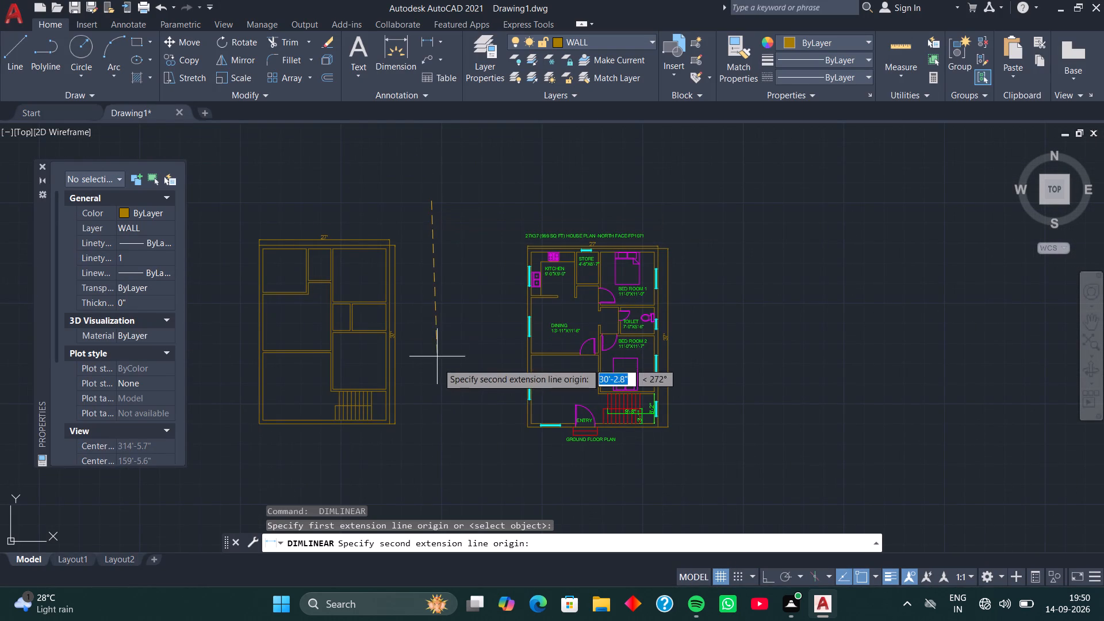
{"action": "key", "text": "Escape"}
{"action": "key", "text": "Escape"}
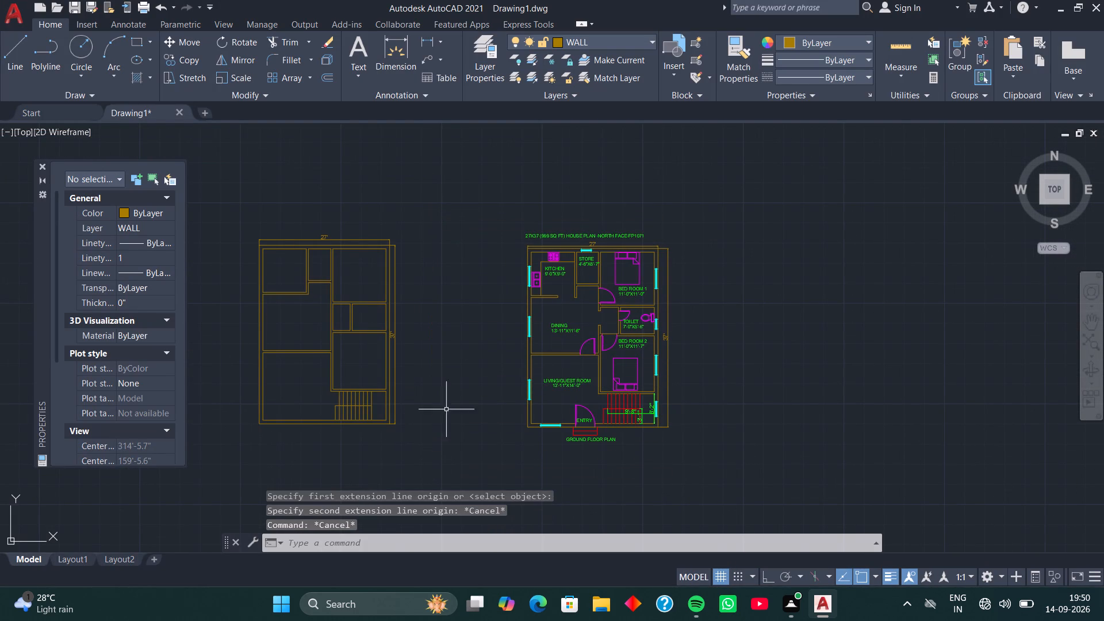
Delete the entire spare unlabelled wall plan, including its dimensions, beside the finished ground floor plan.
{"action": "left_click", "coordinate": [425, 207]}
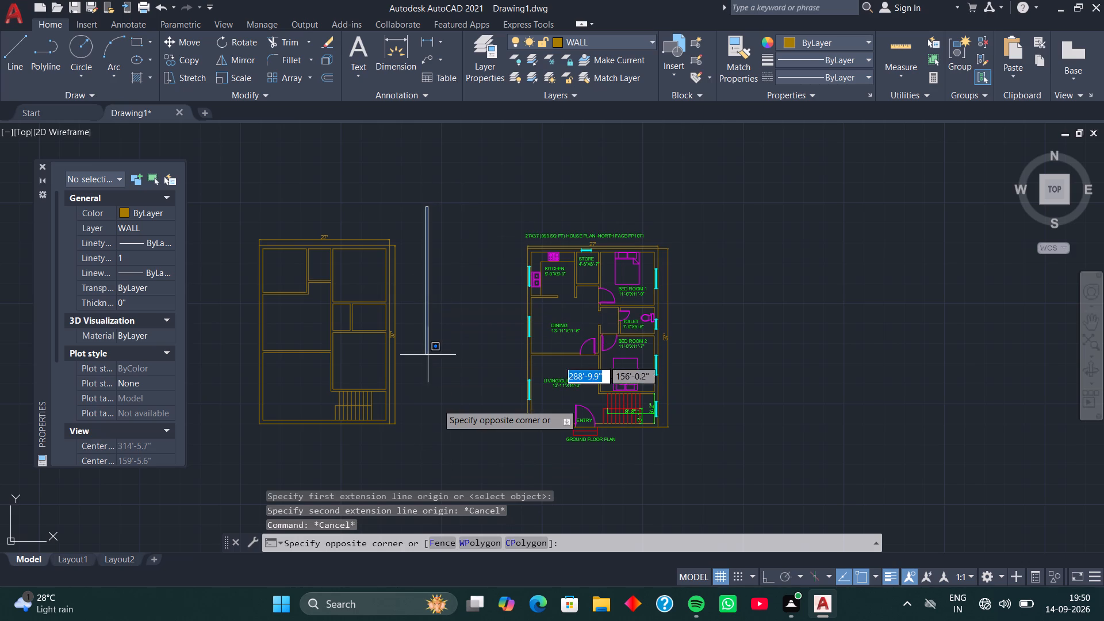
{"action": "left_click", "coordinate": [241, 444]}
{"action": "key", "text": "Delete"}
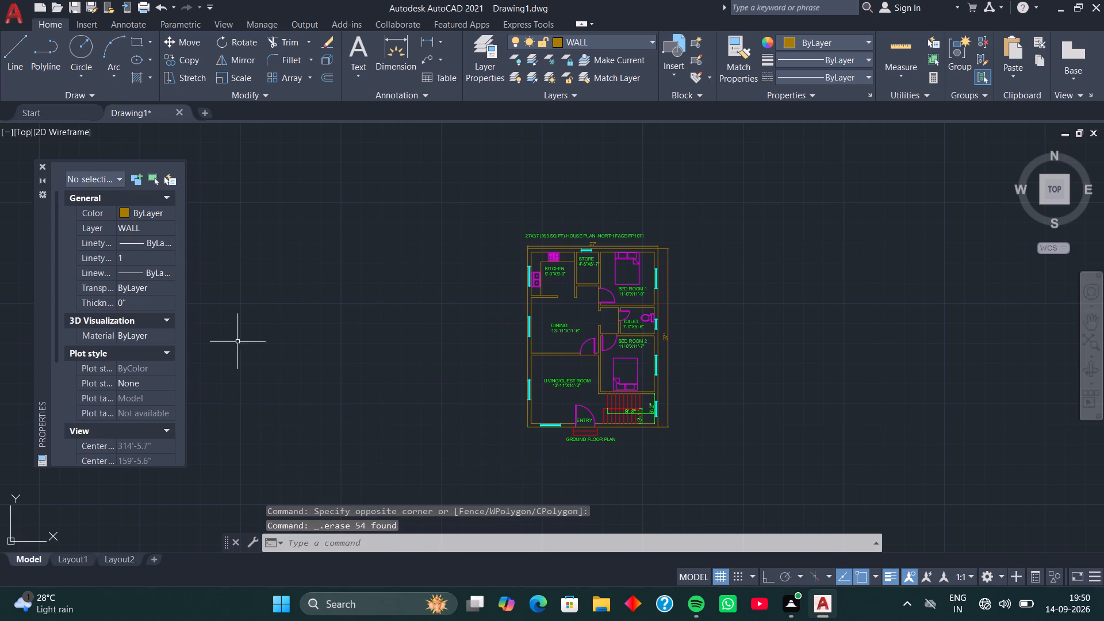
Save the drawing as "0011 GROUND" in the Autocad folder inside cad desk on the C: drive.
{"action": "left_click", "coordinate": [11, 14]}
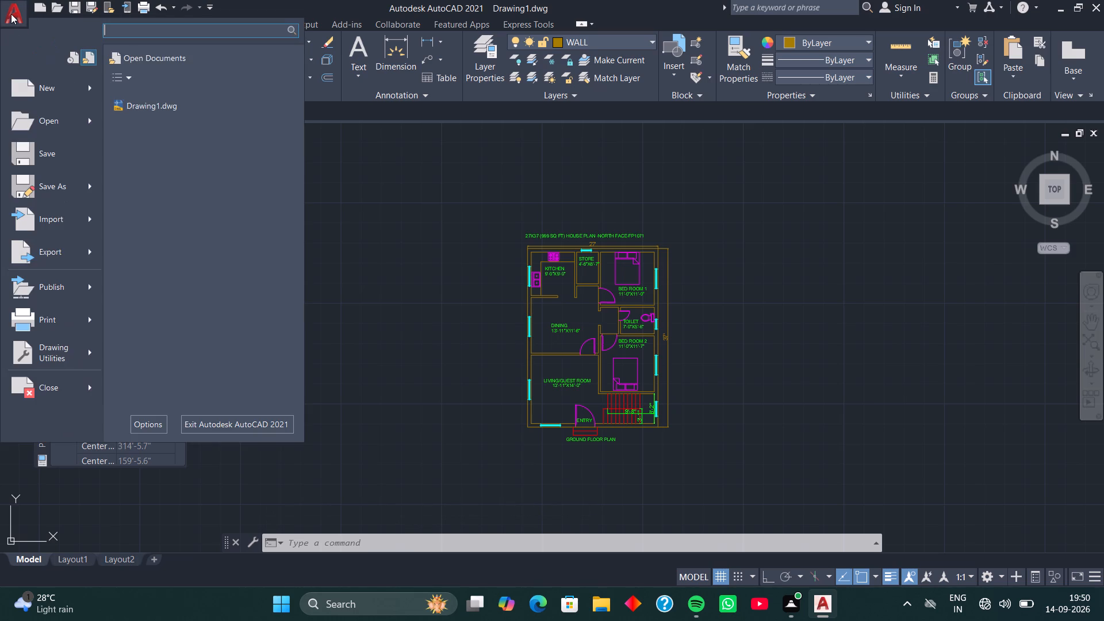
{"action": "left_click", "coordinate": [57, 188]}
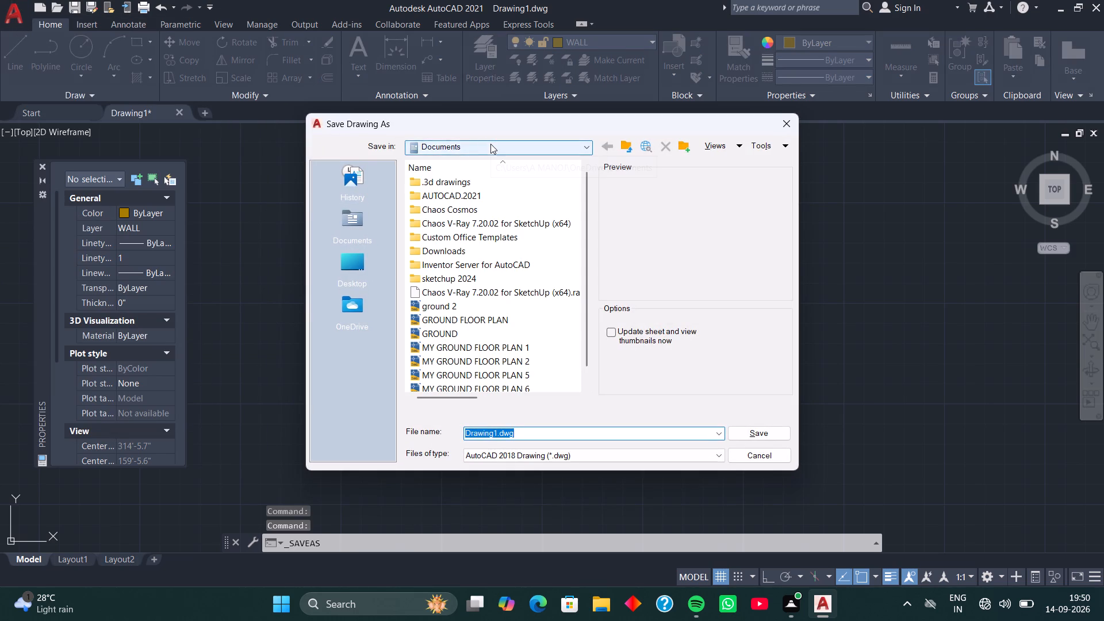
{"action": "left_click", "coordinate": [490, 144]}
{"action": "left_click", "coordinate": [502, 182]}
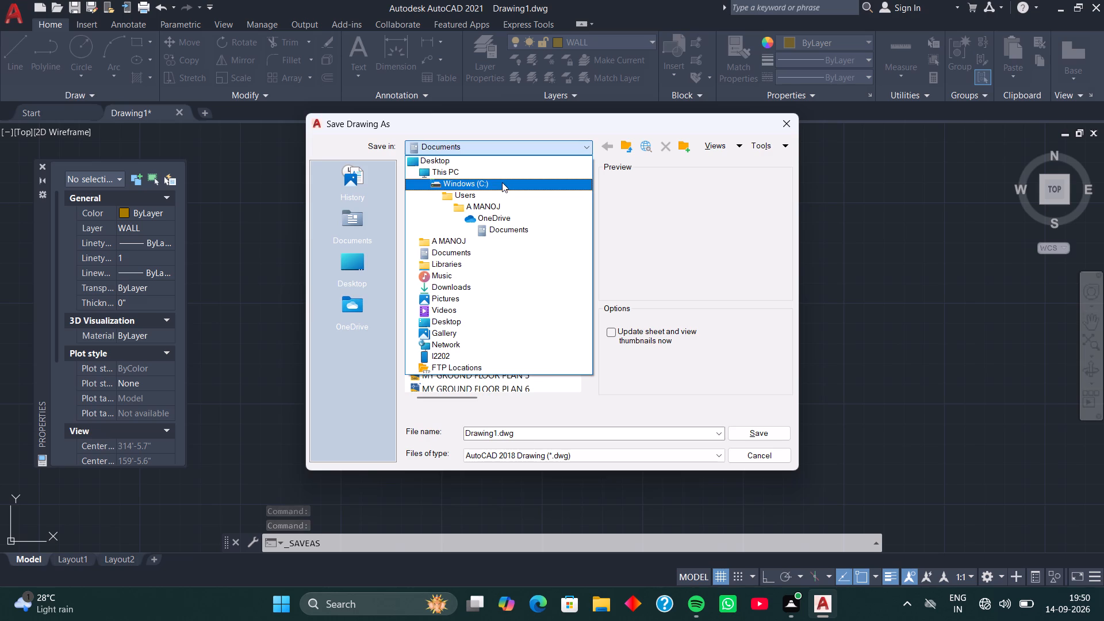
{"action": "double_click", "coordinate": [505, 197]}
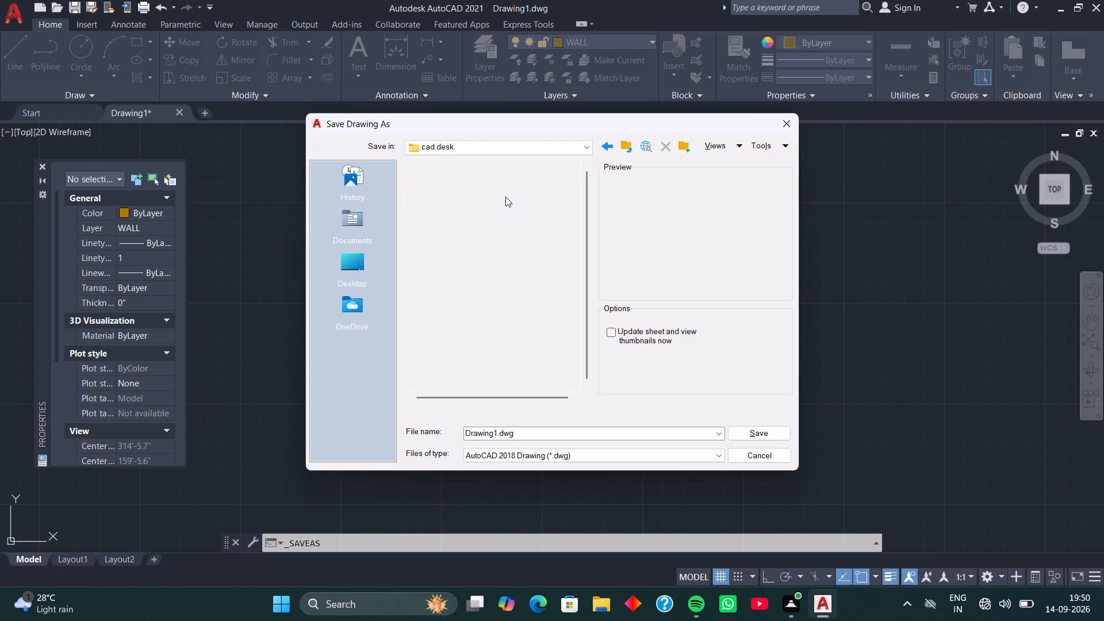
{"action": "double_click", "coordinate": [505, 187]}
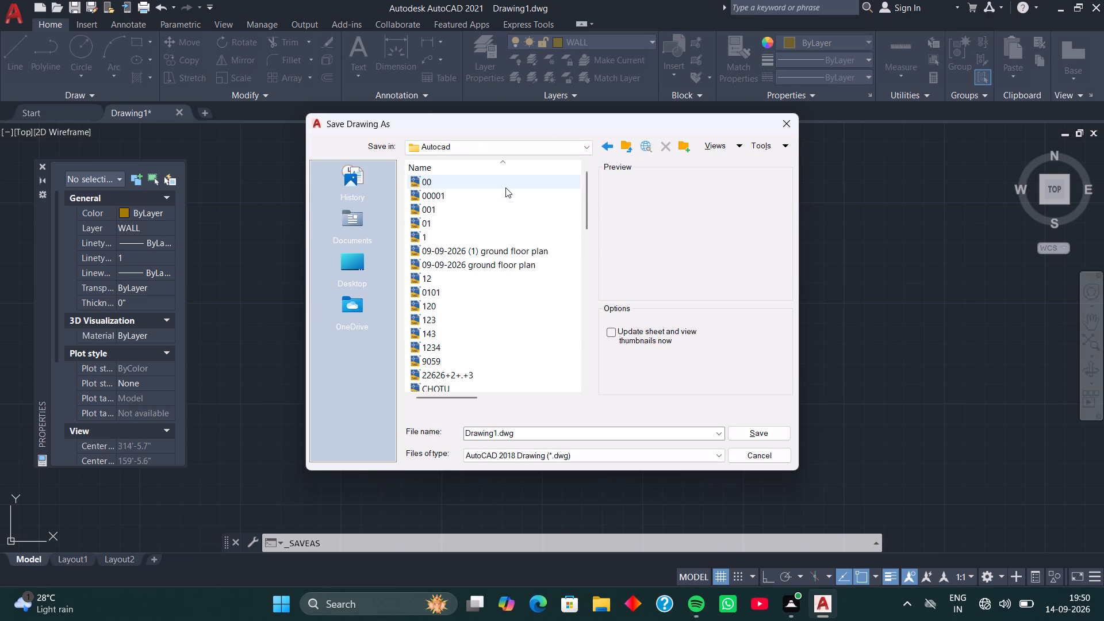
{"action": "left_click", "coordinate": [601, 436]}
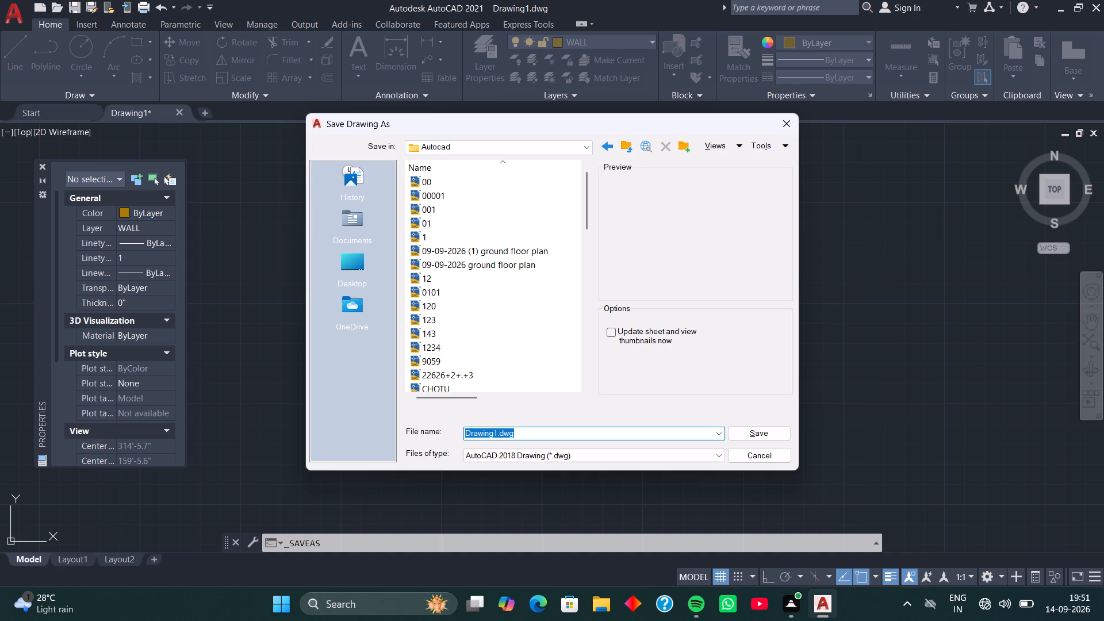
{"action": "type", "text": "0000"}
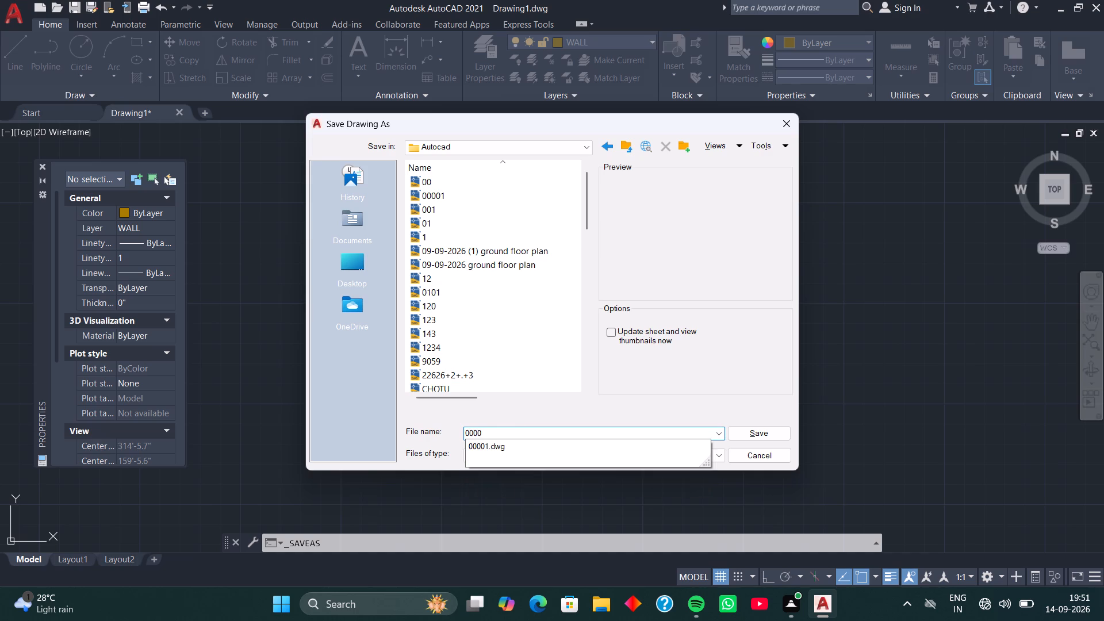
{"action": "key", "text": "BackSpace"}
{"action": "key", "text": "BackSpace"}
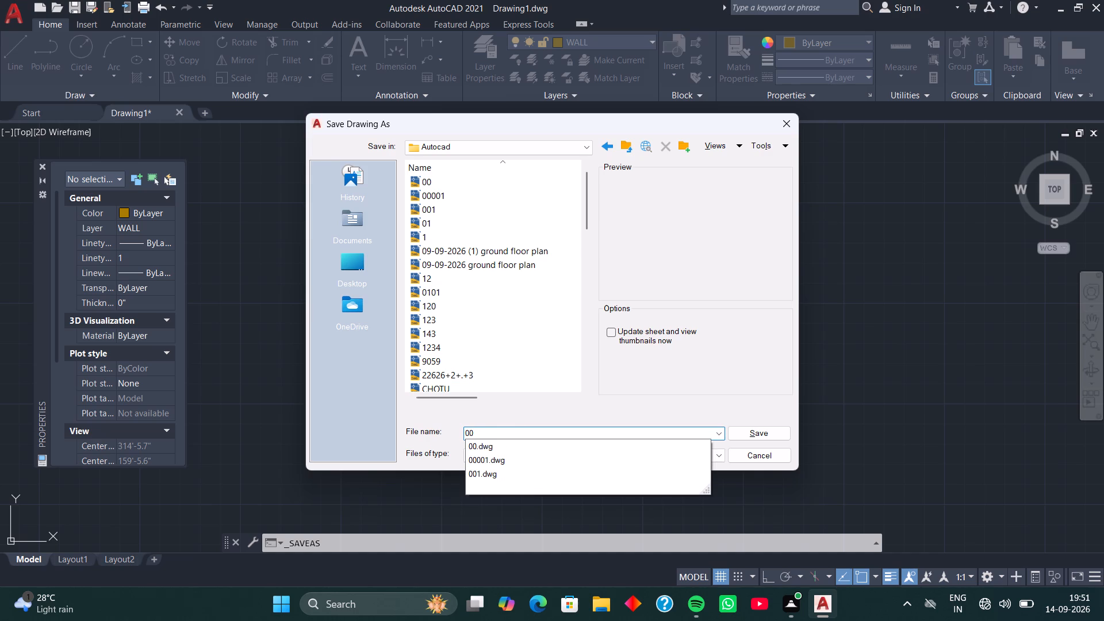
{"action": "type", "text": "11"}
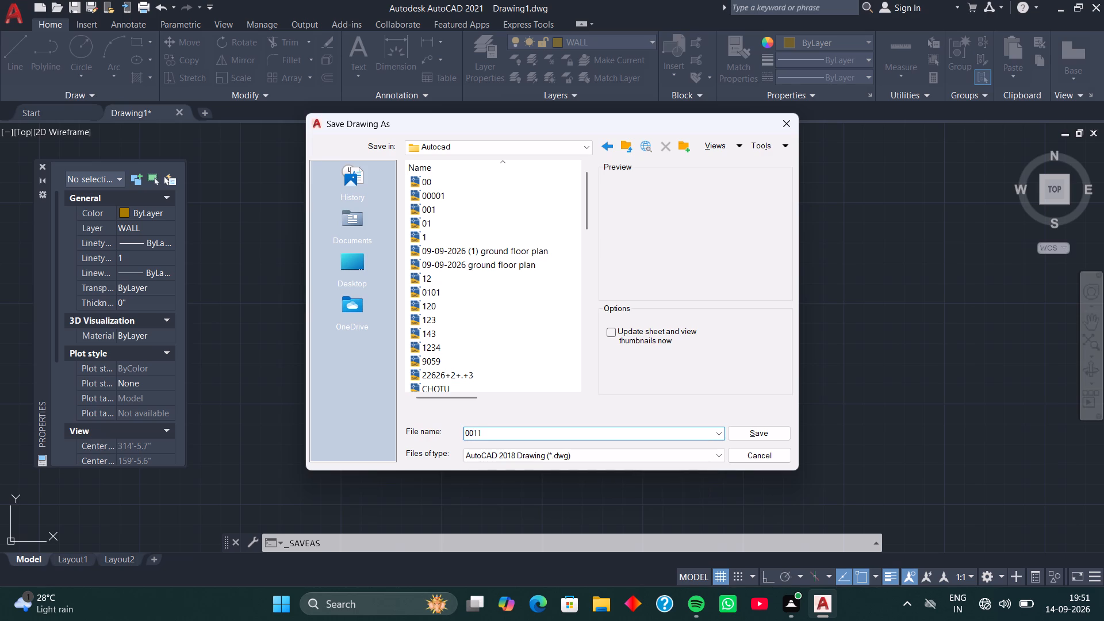
{"action": "key", "text": "space"}
{"action": "type", "text": "G"}
{"action": "type", "text": "RO"}
{"action": "key", "text": "u"}
{"action": "key", "text": "n"}
{"action": "key", "text": "d"}
{"action": "key", "text": "Return"}
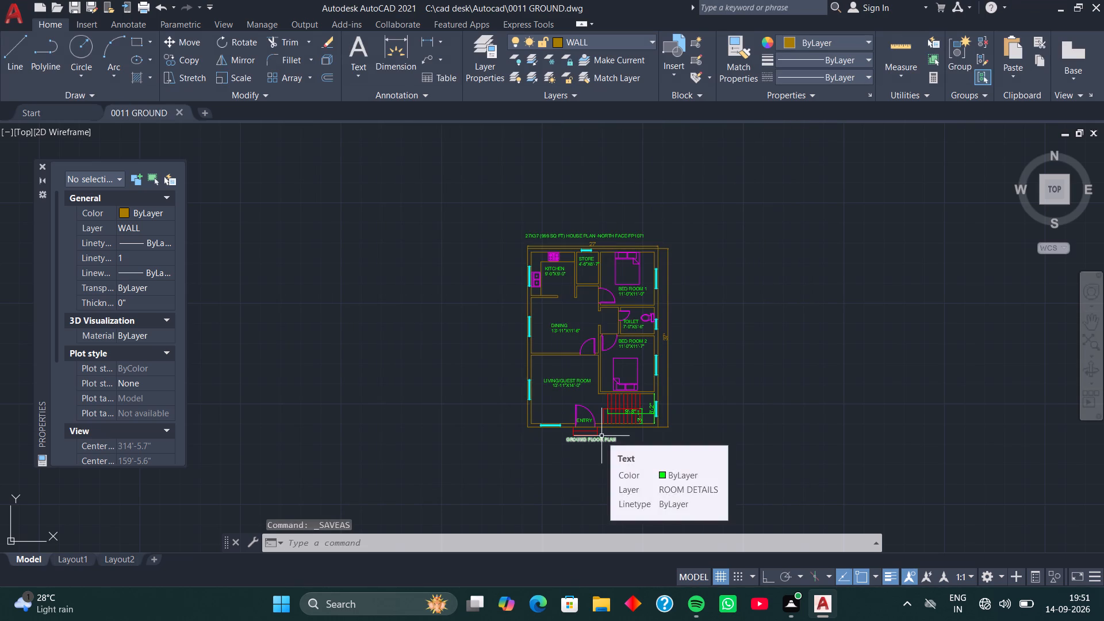
Hatch the connected walls around KITCHEN, STORE and BED ROOM 1 with a solid fill in black (0,0,0).
{"action": "scroll", "coordinate": [554, 334], "scroll_direction": "up", "scroll_amount": 2}
{"action": "middle_click_drag", "start_coordinate": [550, 311], "coordinate": [522, 428]}
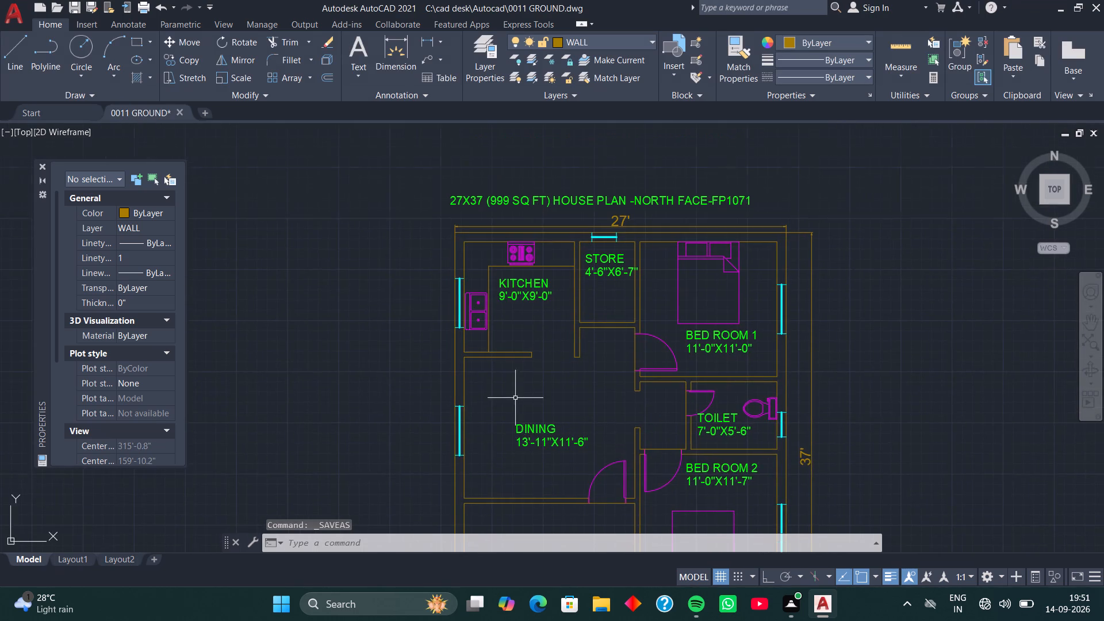
{"action": "middle_click_drag", "start_coordinate": [515, 397], "coordinate": [501, 426]}
{"action": "key", "text": "h"}
{"action": "key", "text": "space"}
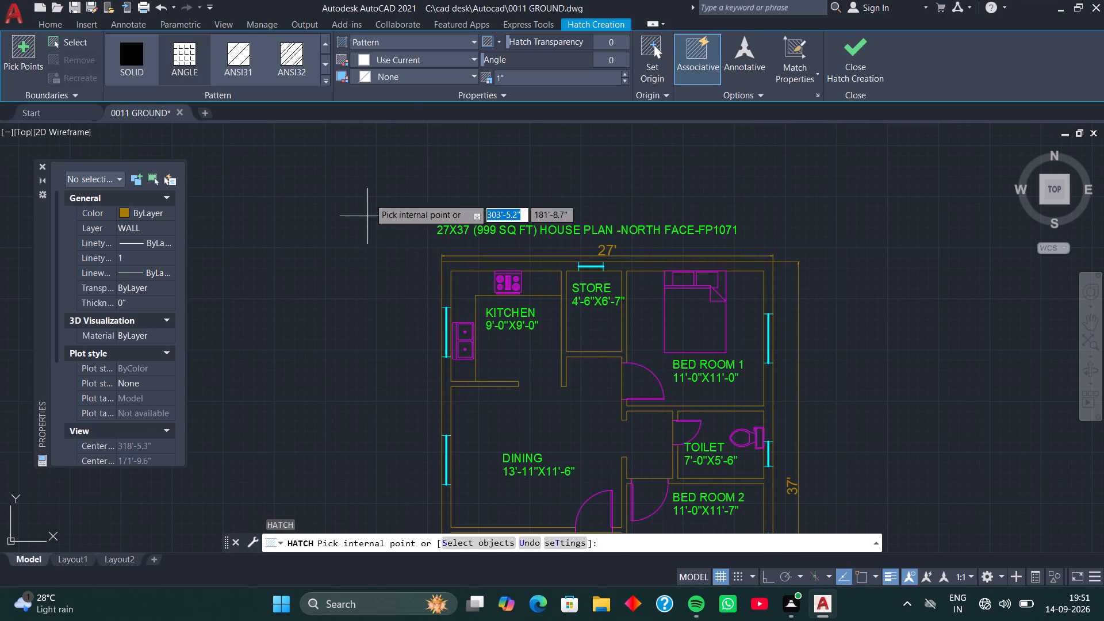
{"action": "left_click", "coordinate": [473, 58]}
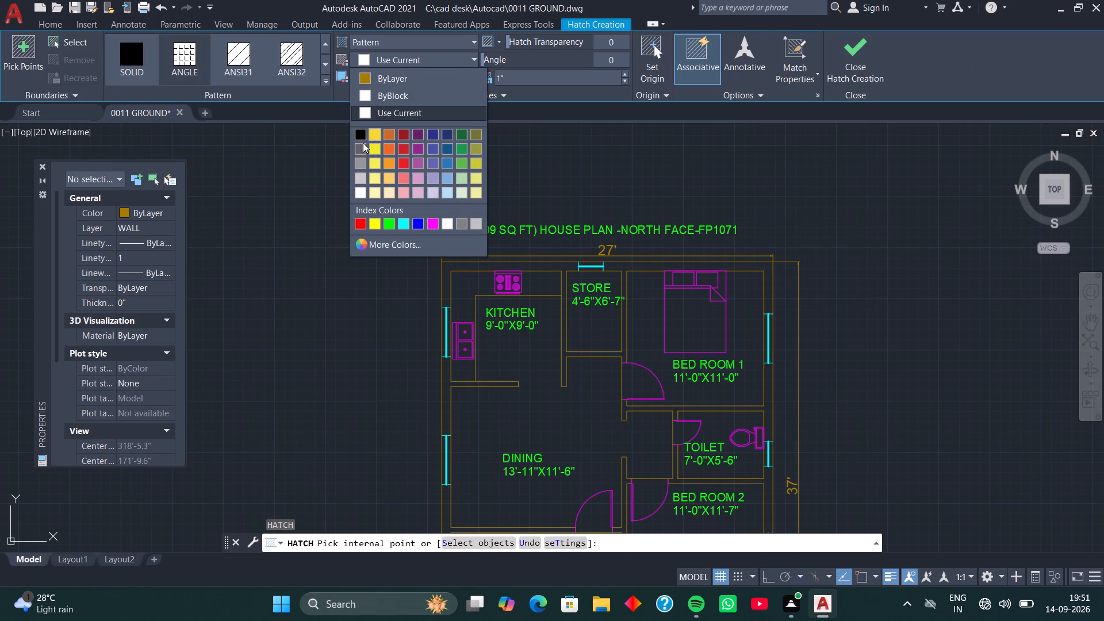
{"action": "left_click", "coordinate": [358, 134]}
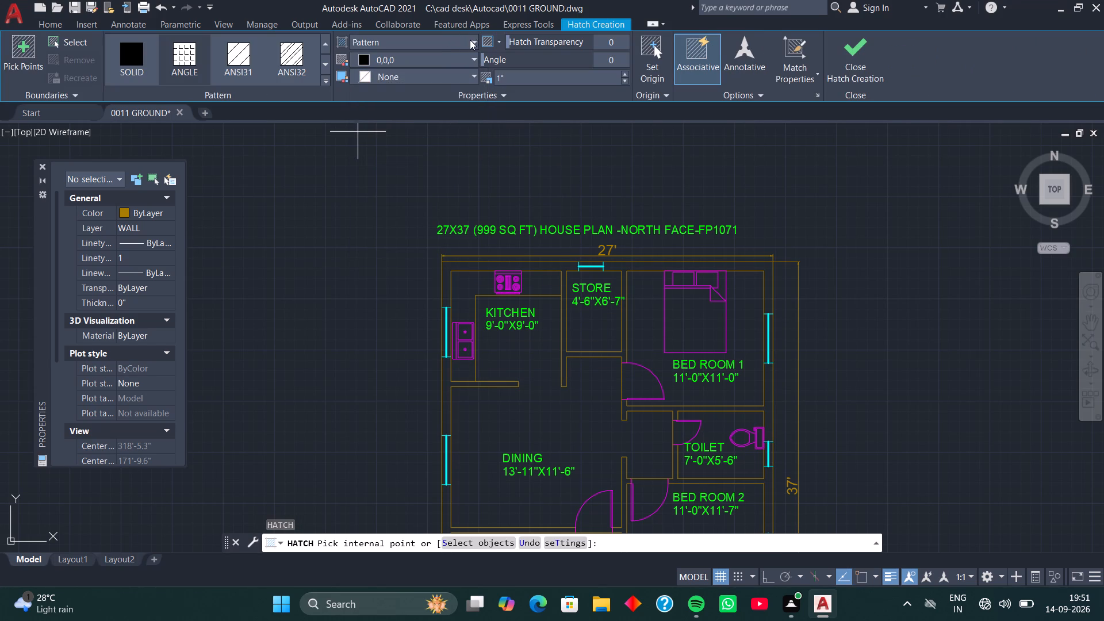
{"action": "left_click", "coordinate": [470, 39]}
{"action": "left_click", "coordinate": [442, 65]}
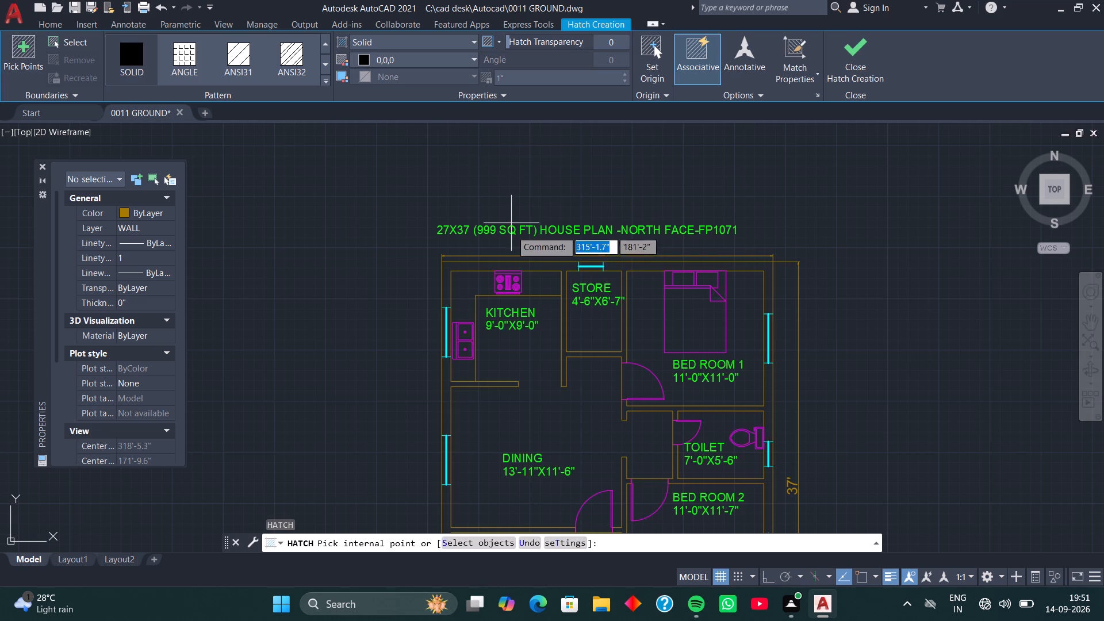
{"action": "left_click", "coordinate": [504, 265]}
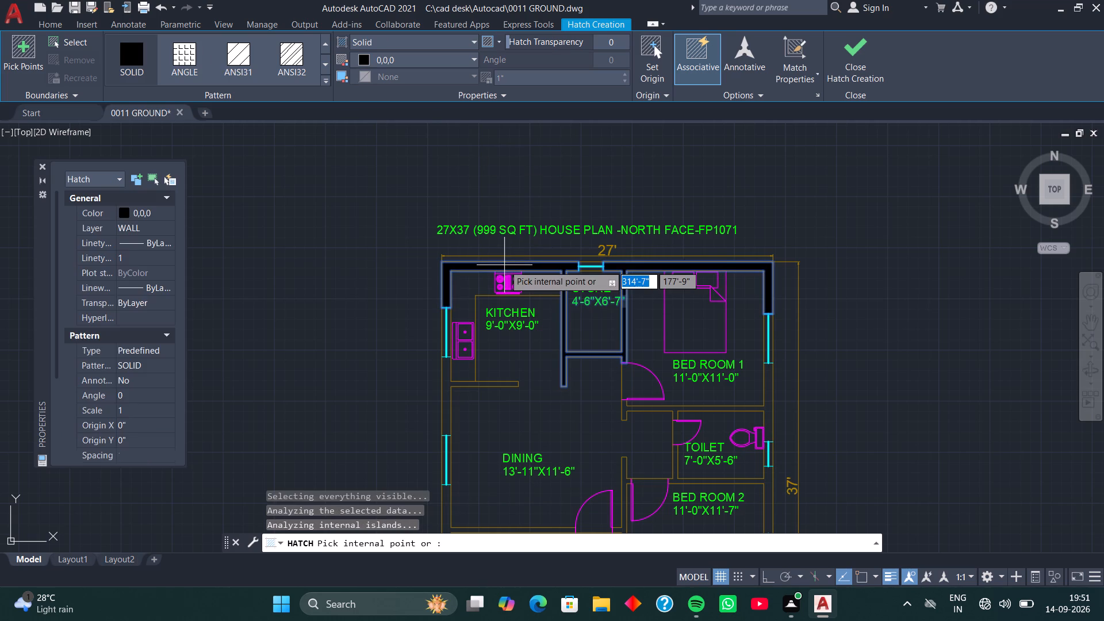
{"action": "key", "text": "space"}
Fill the KITCHEN/DINING wall section, the BED ROOM 1/TOILET walls and the TOILET/BED ROOM 2 walls with the same solid black hatch.
{"action": "middle_click_drag", "start_coordinate": [572, 355], "coordinate": [575, 284]}
{"action": "key", "text": "space"}
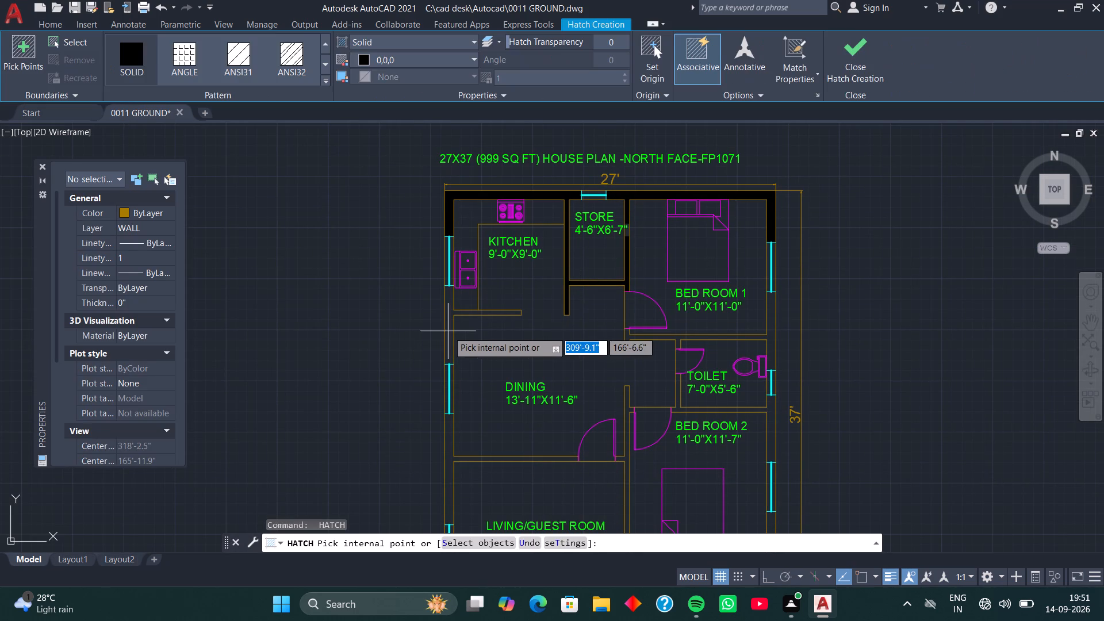
{"action": "left_click", "coordinate": [446, 331]}
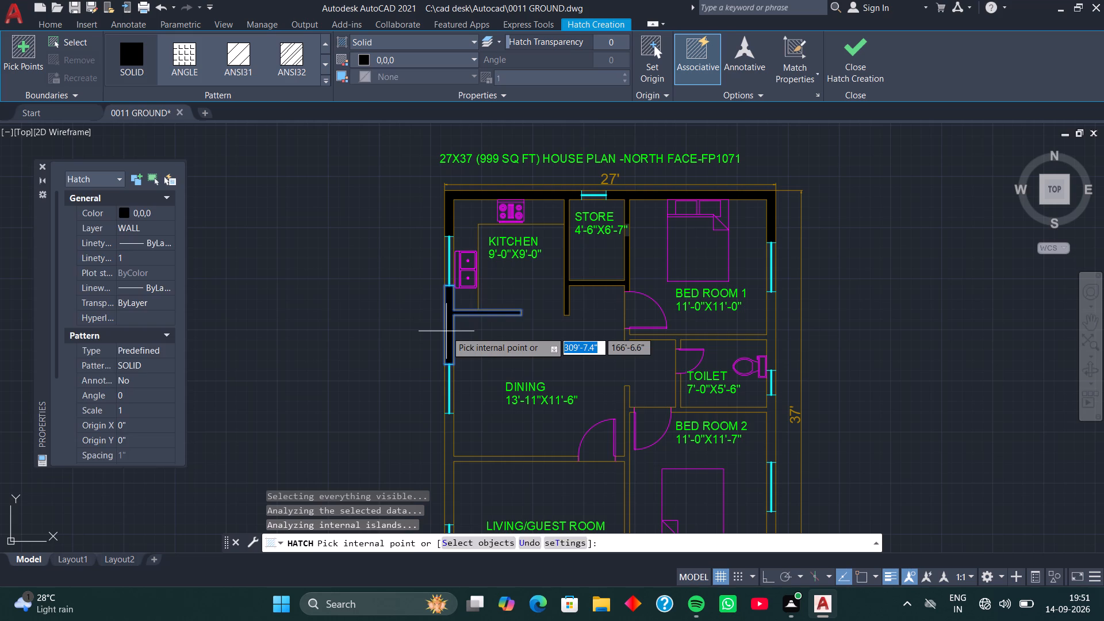
{"action": "key", "text": "space"}
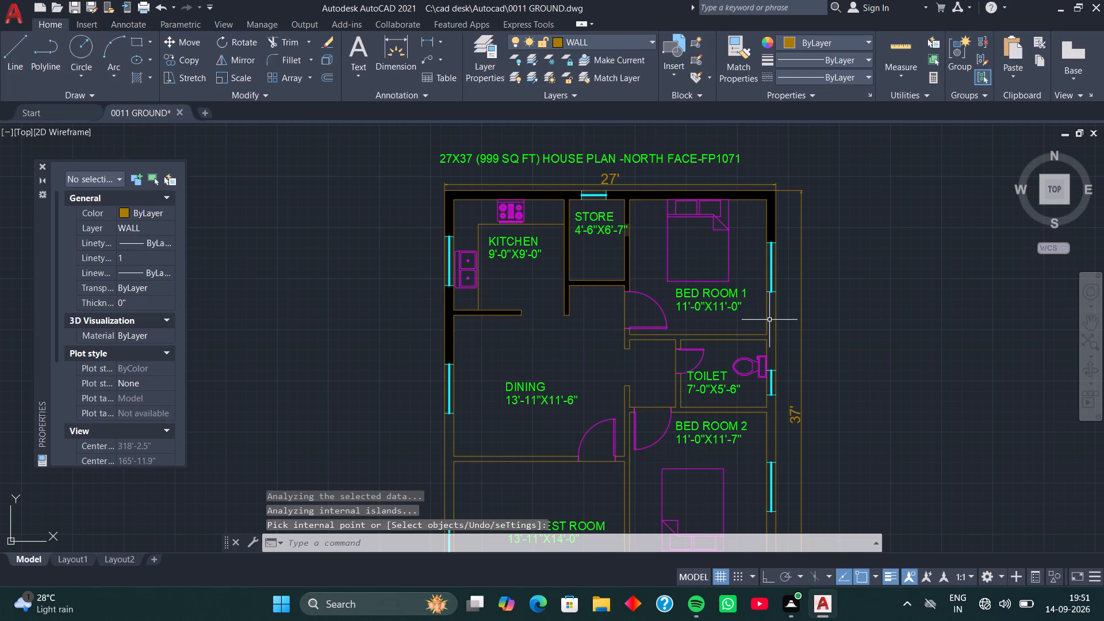
{"action": "key", "text": "space"}
{"action": "left_click", "coordinate": [770, 320]}
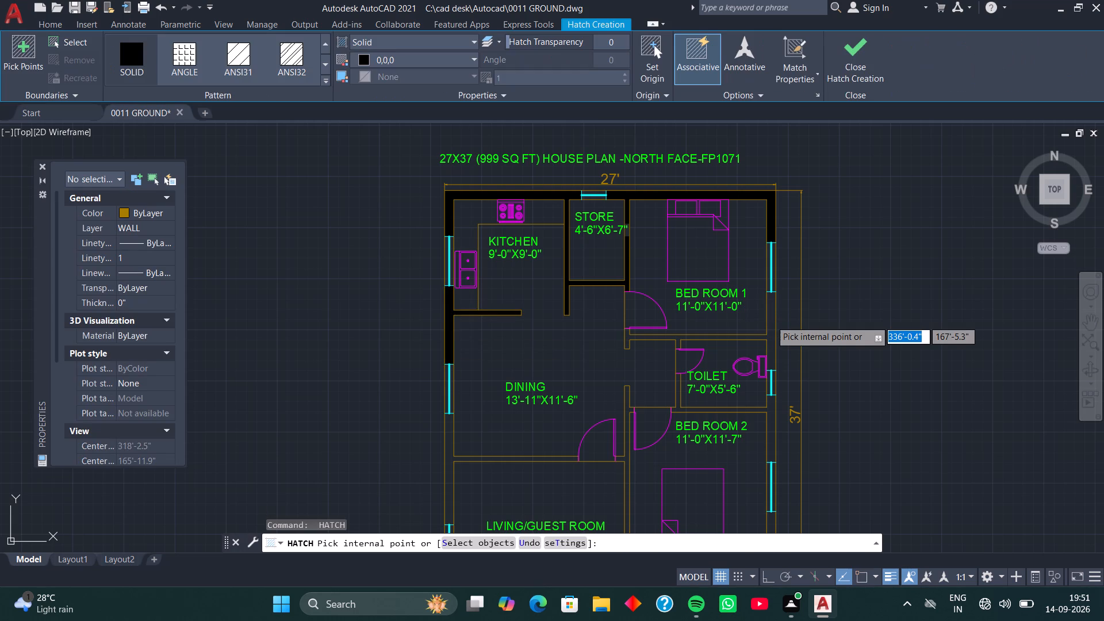
{"action": "left_click", "coordinate": [773, 329]}
{"action": "key", "text": "space"}
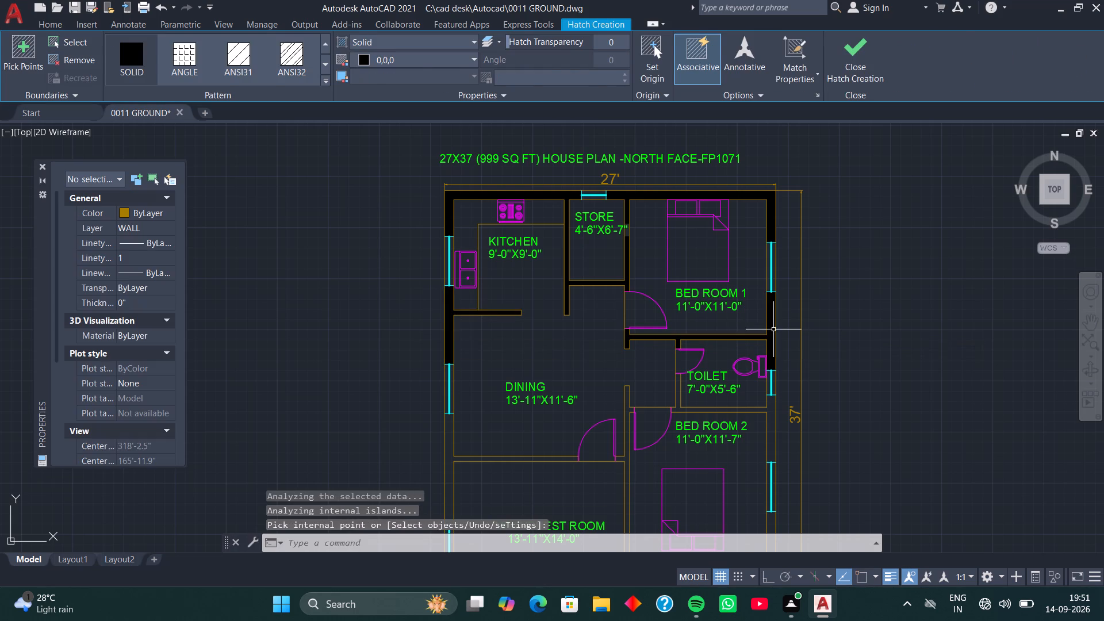
{"action": "key", "text": "space"}
{"action": "left_click", "coordinate": [772, 421]}
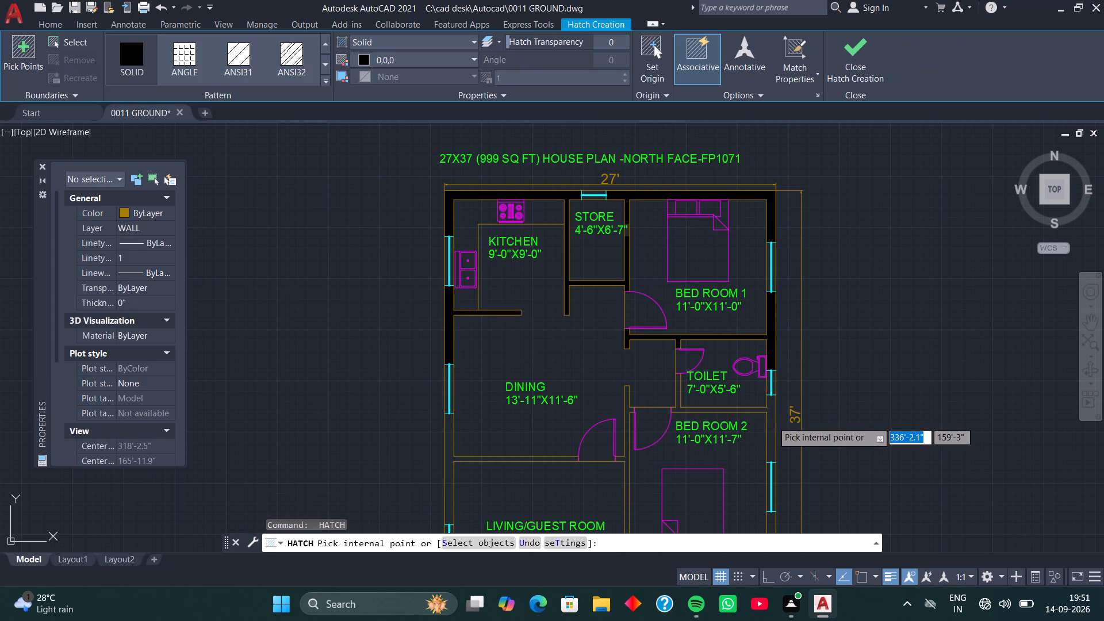
{"action": "key", "text": "space"}
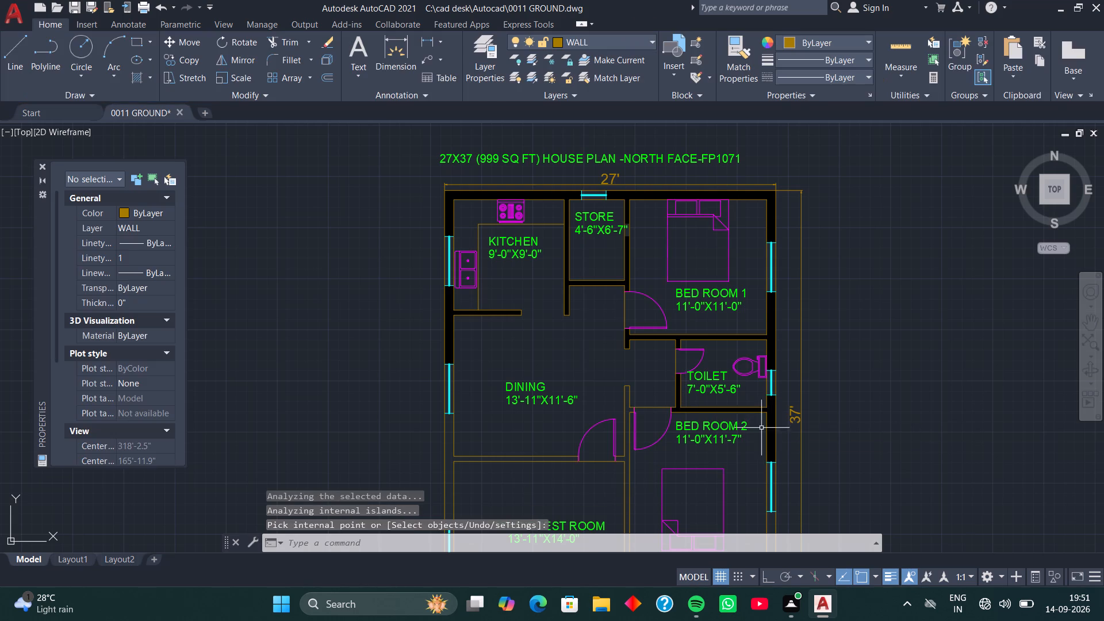
Fill the walls enclosing BED ROOM 2 and the outer corner wall from the staircase to the ENTRY door with solid black hatch.
{"action": "middle_click_drag", "start_coordinate": [761, 428], "coordinate": [766, 251]}
{"action": "key", "text": "space"}
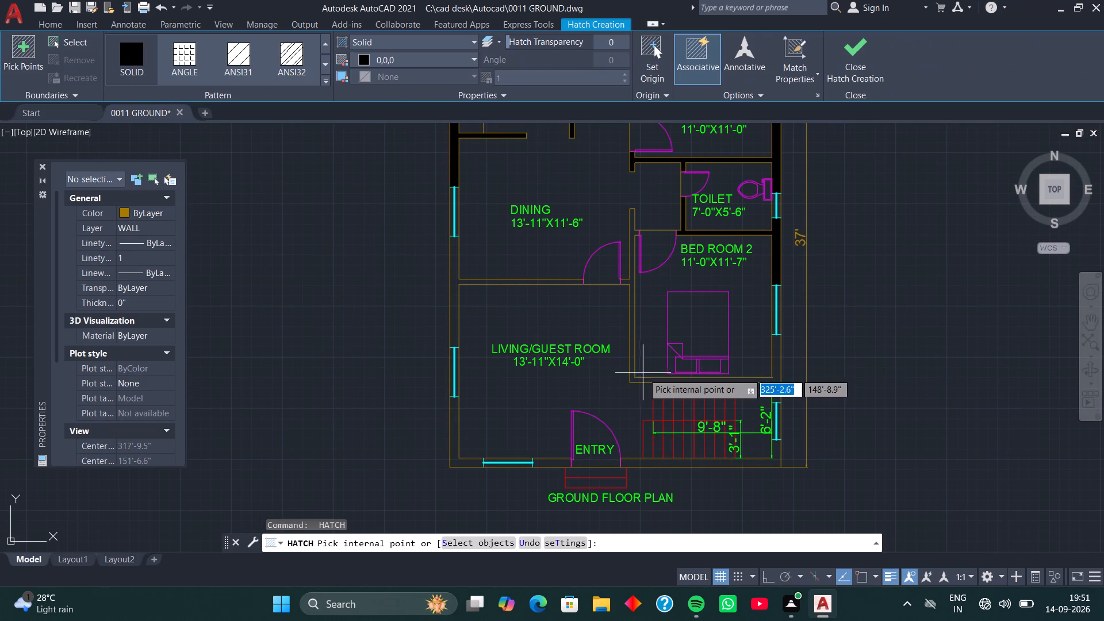
{"action": "left_click", "coordinate": [637, 381]}
{"action": "key", "text": "space"}
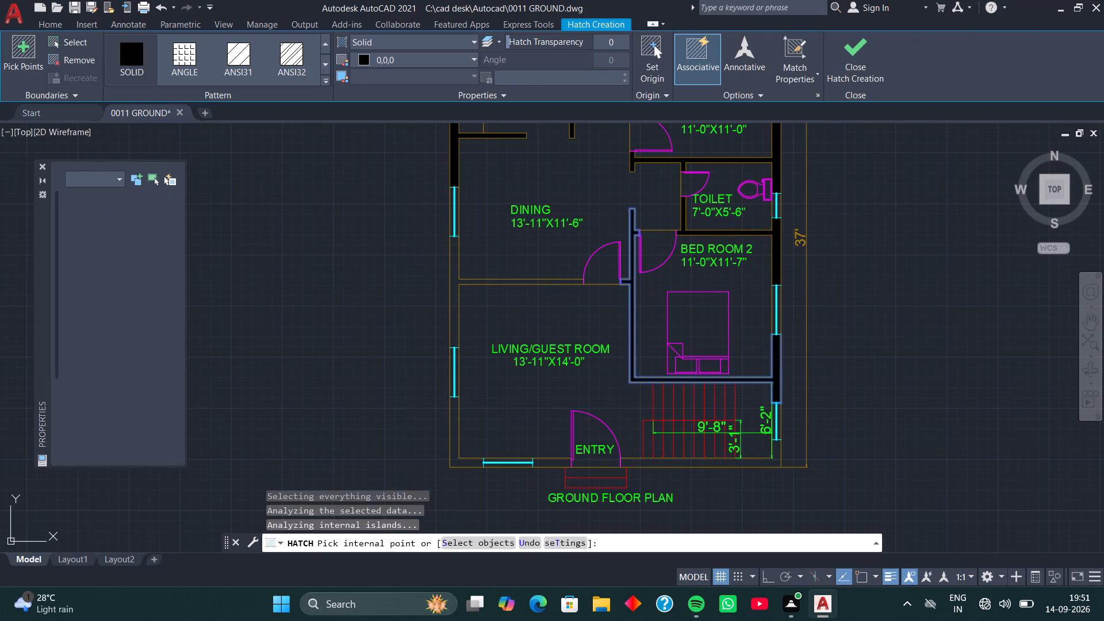
{"action": "key", "text": "space"}
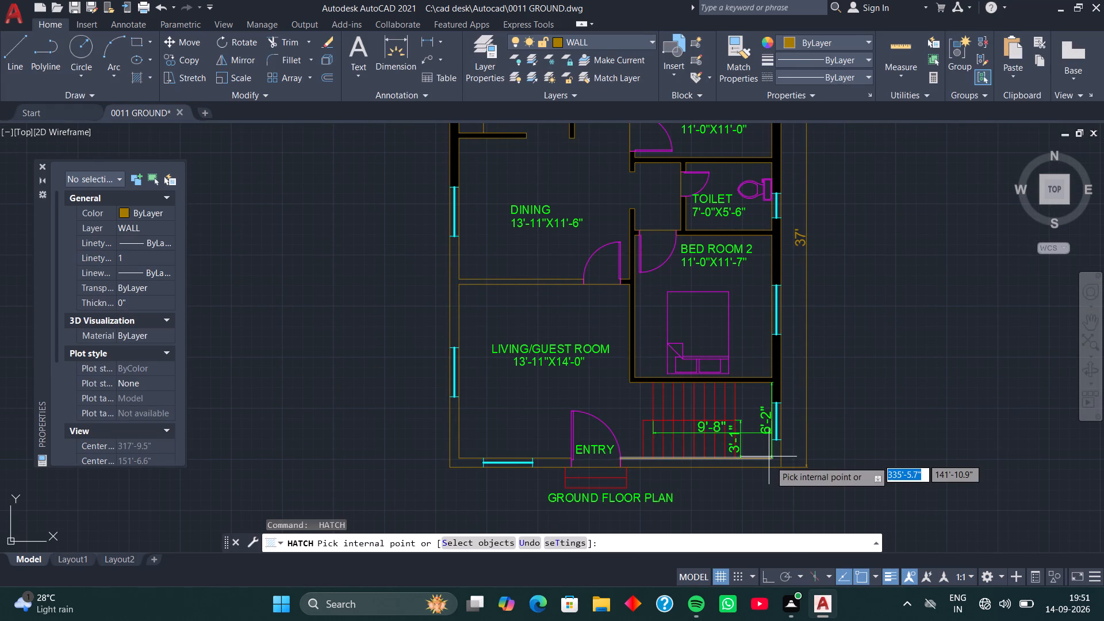
{"action": "left_click", "coordinate": [770, 464]}
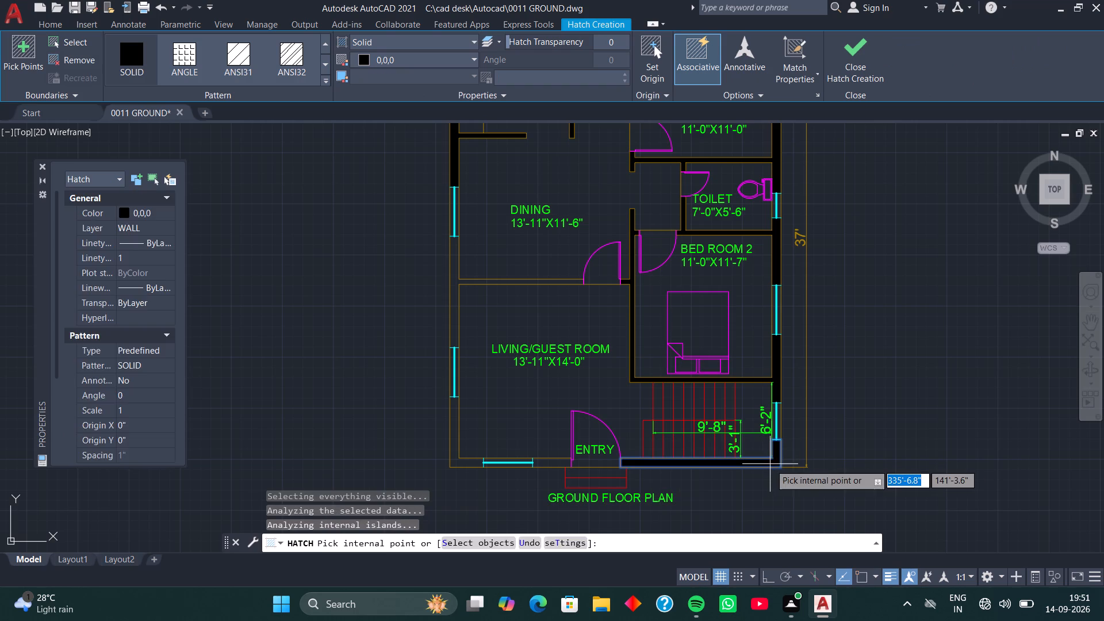
{"action": "key", "text": "space"}
Fill the remaining front, outer and DINING/LIVING walls around the LIVING/GUEST ROOM with the same solid black hatch.
{"action": "key", "text": "space"}
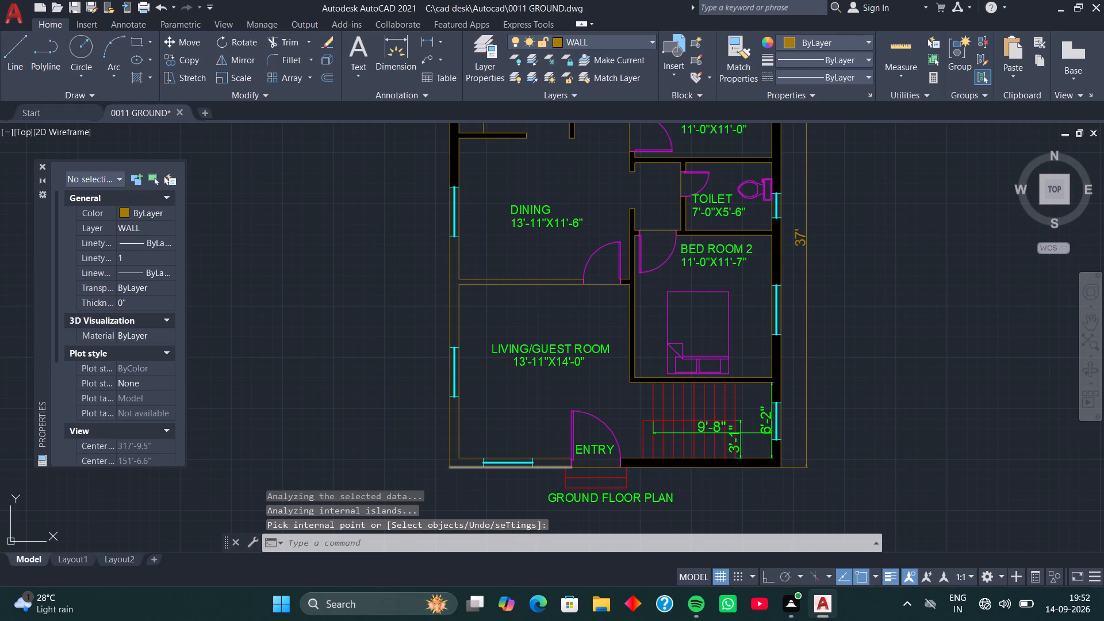
{"action": "left_click", "coordinate": [551, 463]}
{"action": "key", "text": "space"}
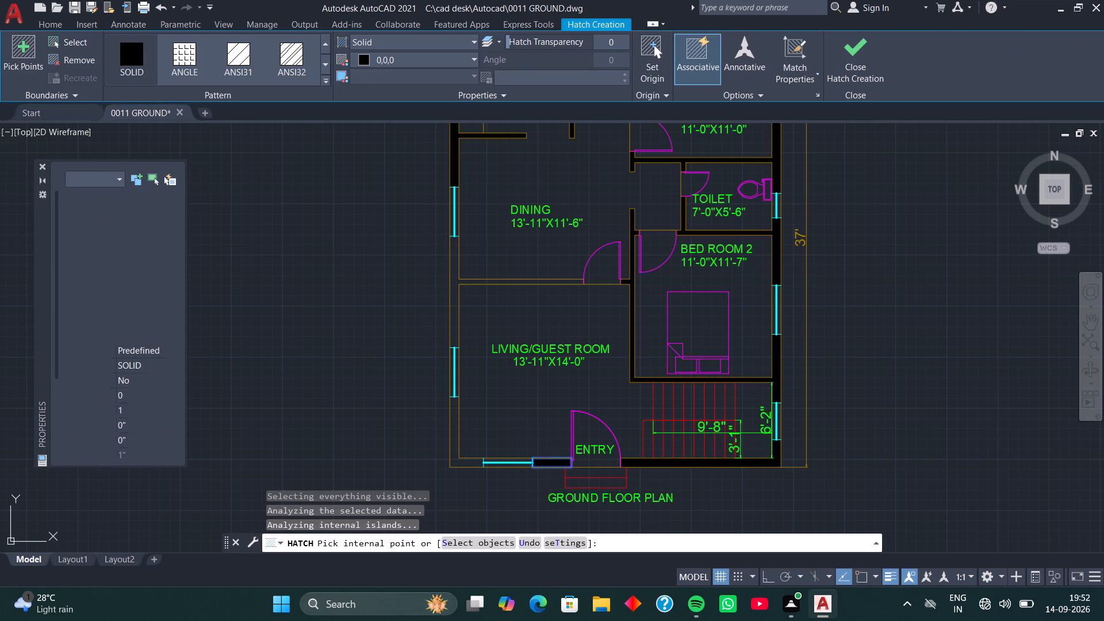
{"action": "key", "text": "space"}
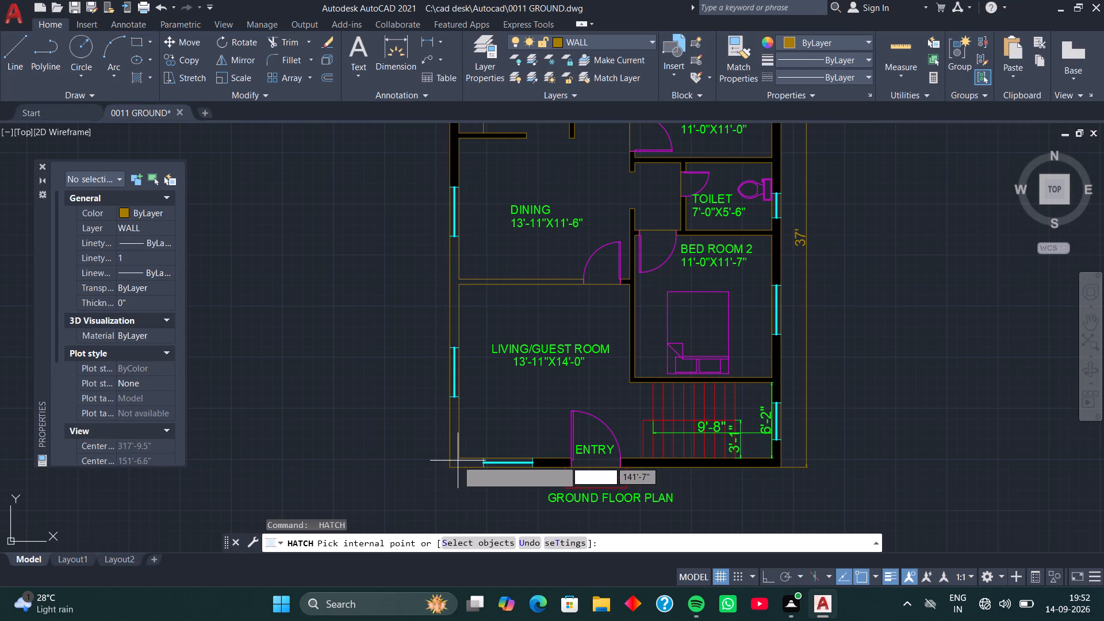
{"action": "left_click", "coordinate": [459, 462]}
{"action": "key", "text": "space"}
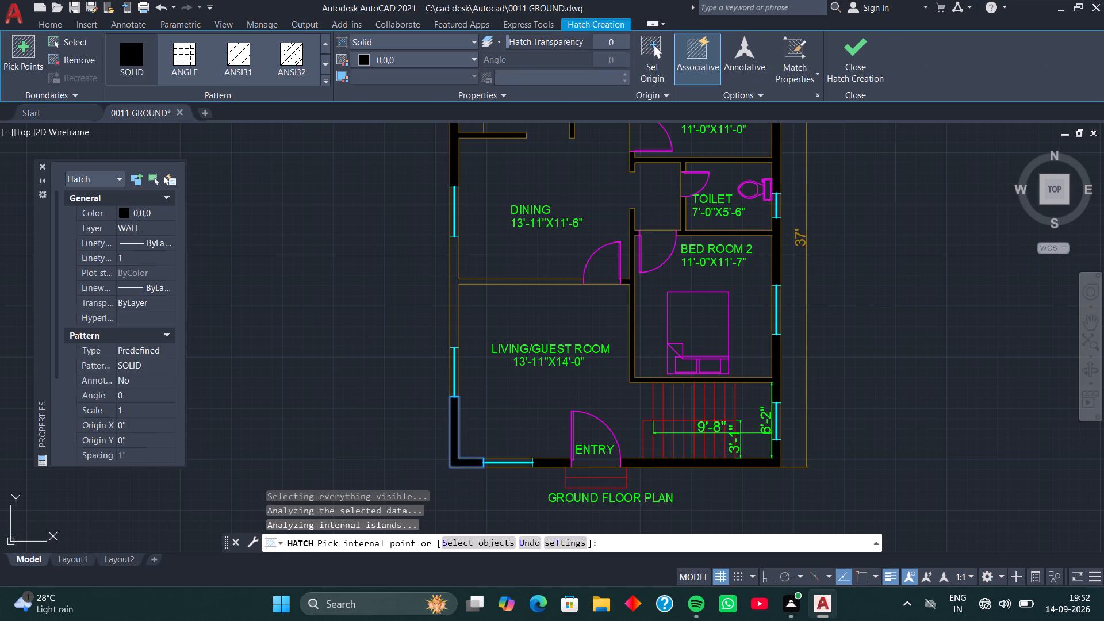
{"action": "key", "text": "space"}
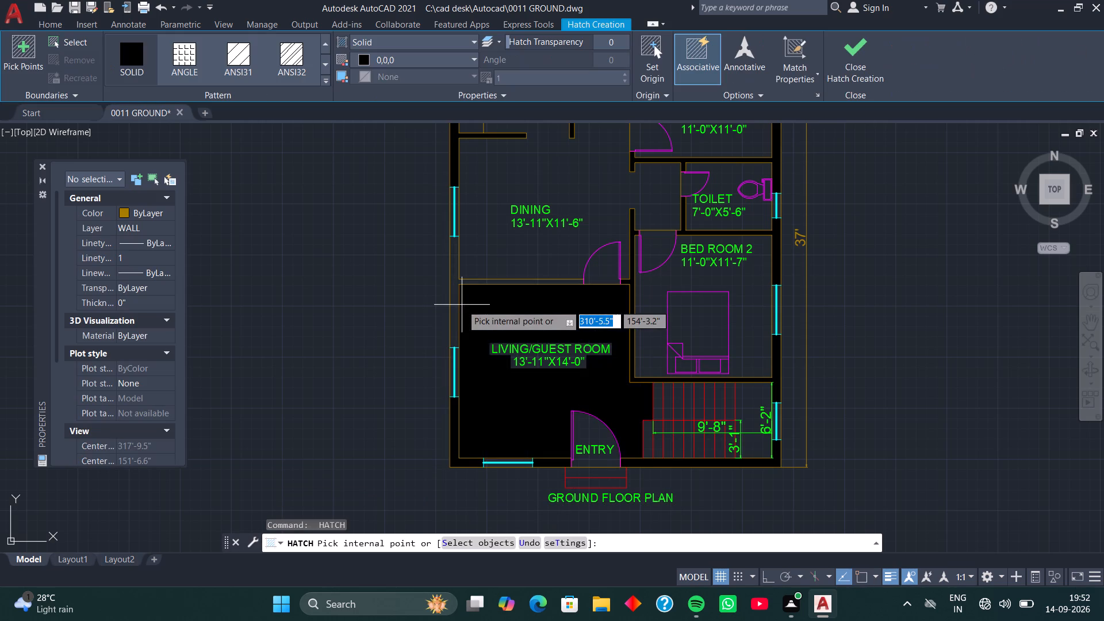
{"action": "left_click", "coordinate": [455, 304]}
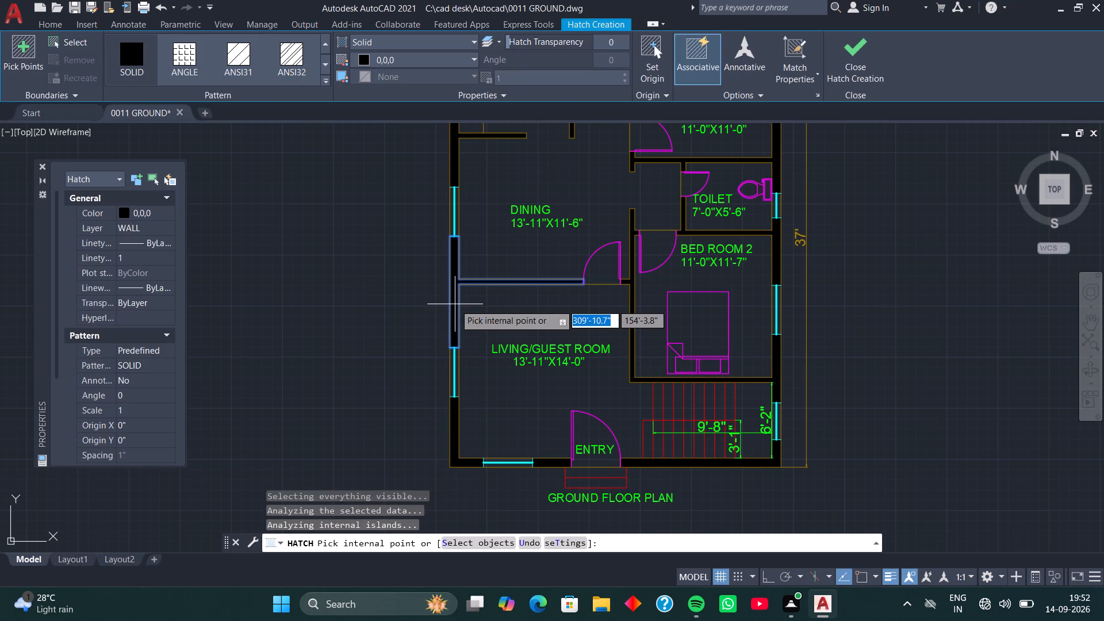
{"action": "key", "text": "space"}
Start a plot of the drawing with the previous plot's page setup and set the plot scale unit to inches.
{"action": "scroll", "coordinate": [405, 299], "scroll_direction": "down", "scroll_amount": 1}
{"action": "middle_click_drag", "start_coordinate": [399, 298], "coordinate": [379, 332]}
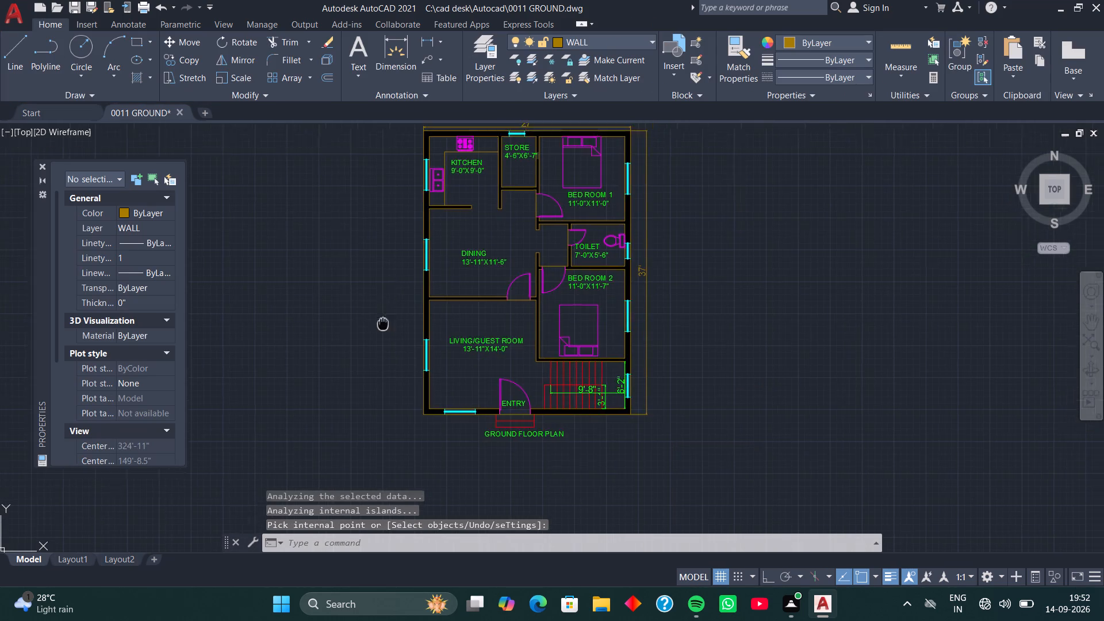
{"action": "middle_click_drag", "start_coordinate": [379, 332], "coordinate": [374, 354]}
{"action": "middle_click_drag", "start_coordinate": [365, 332], "coordinate": [365, 288]}
{"action": "middle_click_drag", "start_coordinate": [365, 288], "coordinate": [370, 313]}
{"action": "middle_click", "coordinate": [370, 313]}
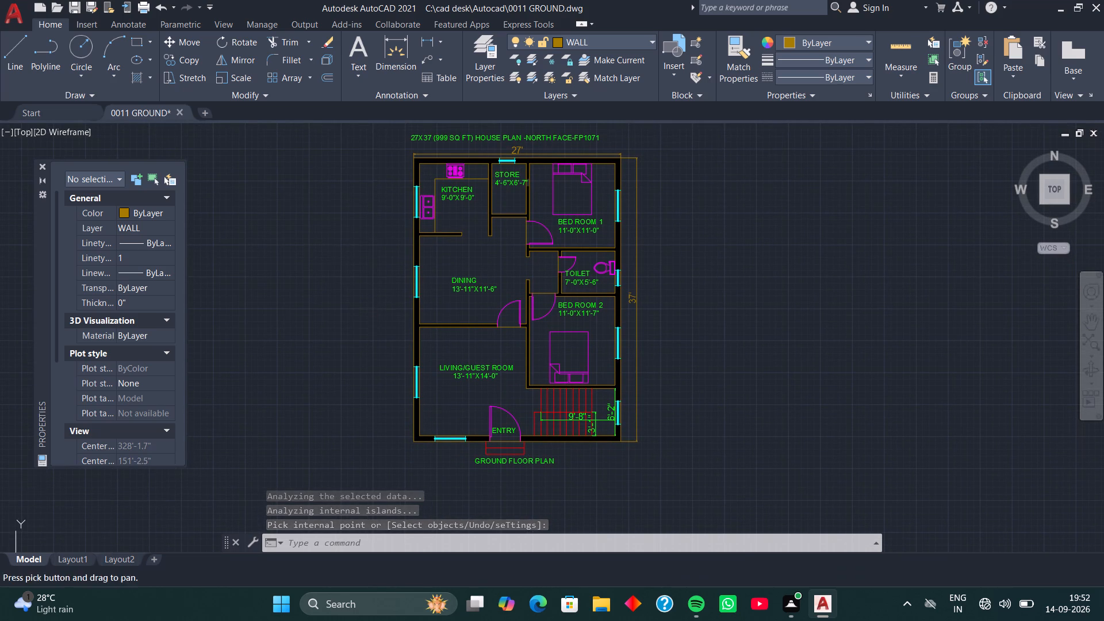
{"action": "key", "text": "ctrl+p"}
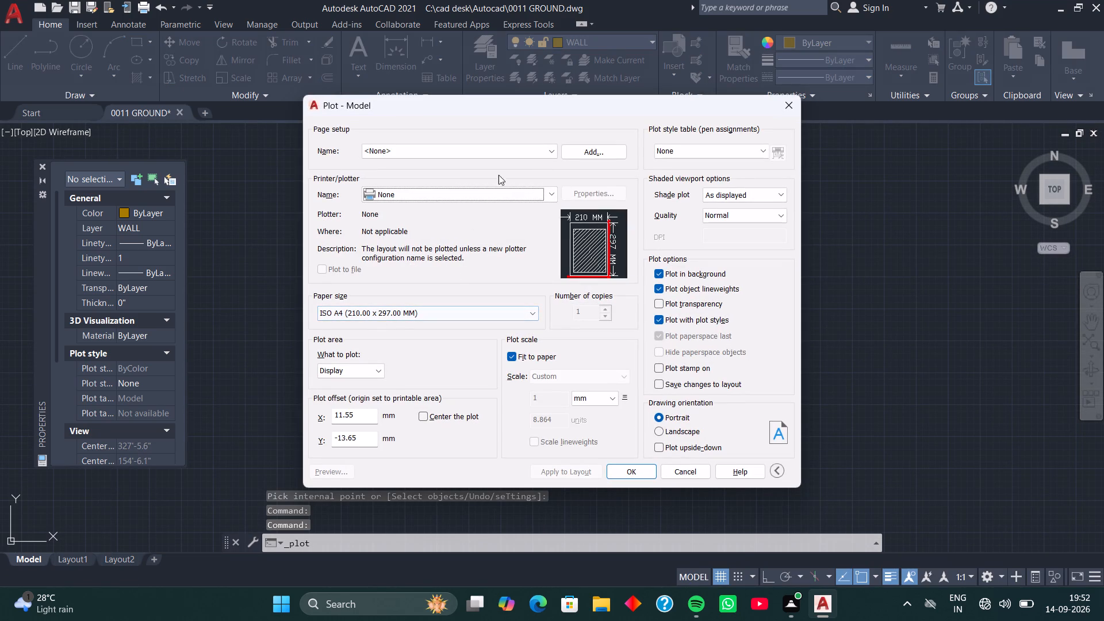
{"action": "left_click", "coordinate": [551, 147]}
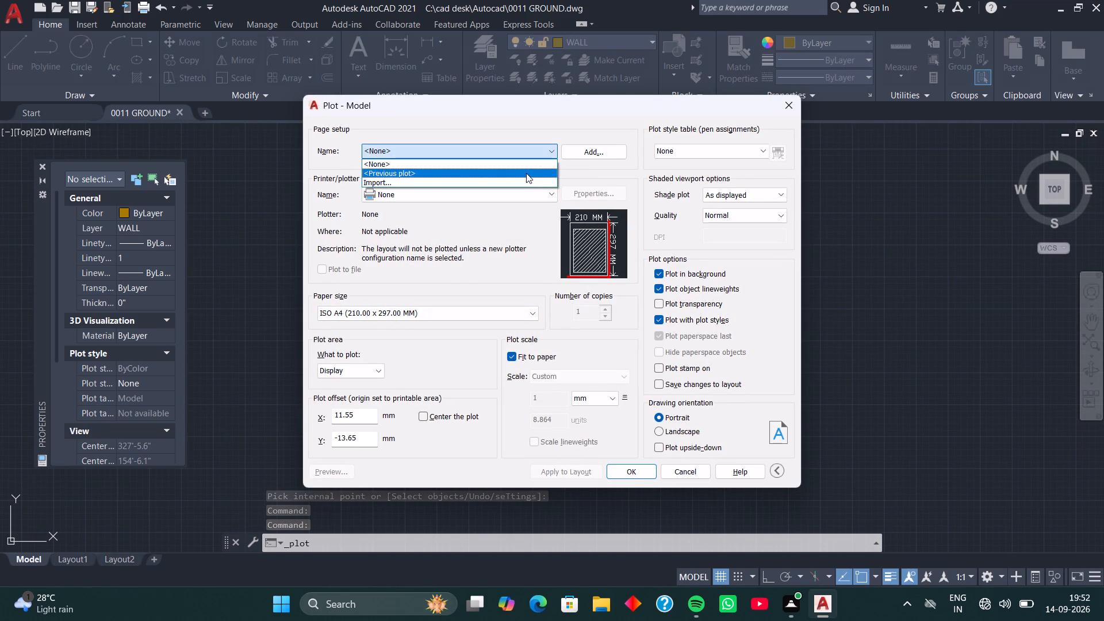
{"action": "left_click", "coordinate": [525, 175]}
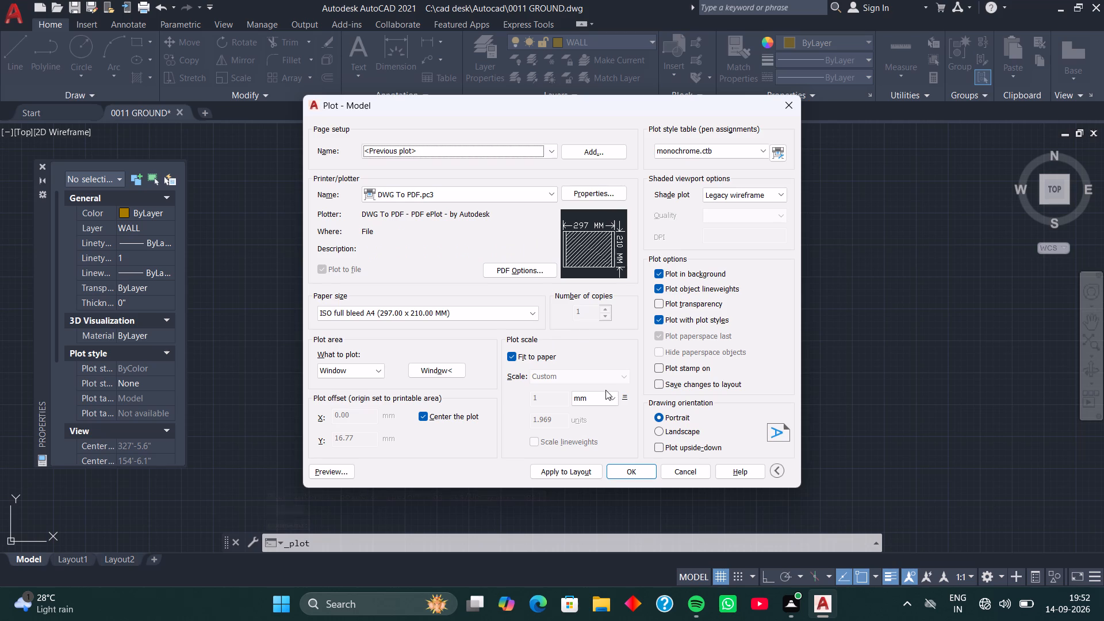
{"action": "left_click", "coordinate": [611, 398]}
{"action": "left_click", "coordinate": [599, 411]}
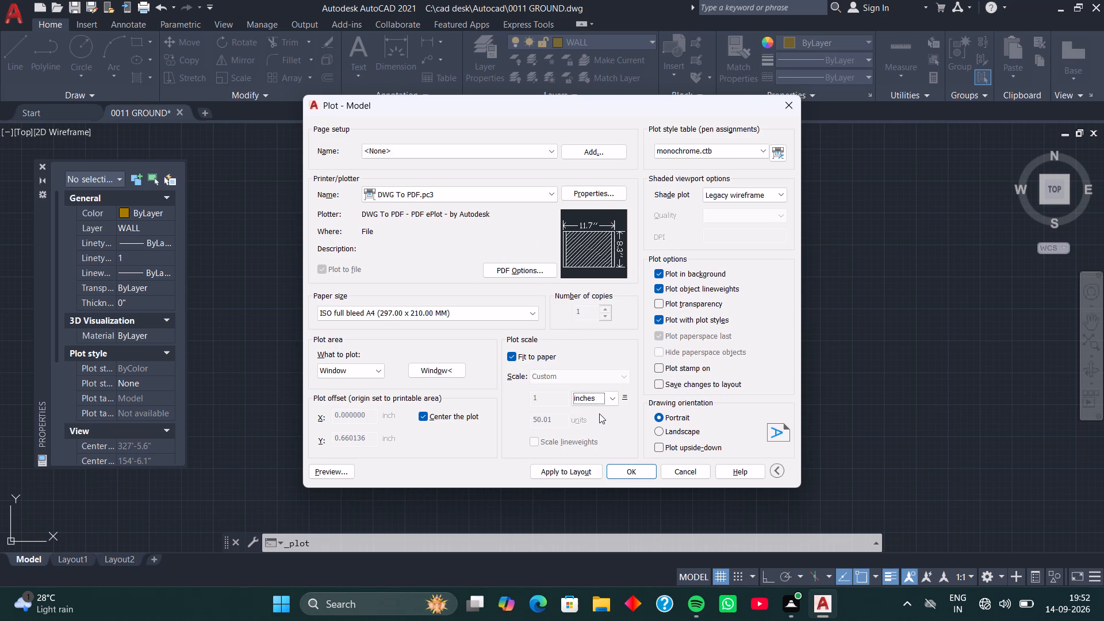
Set the plot window around the whole plan with its title and GROUND FLOOR PLAN label, and apply the settings to the layout.
{"action": "left_click", "coordinate": [428, 369]}
{"action": "middle_click_drag", "start_coordinate": [372, 188], "coordinate": [372, 237]}
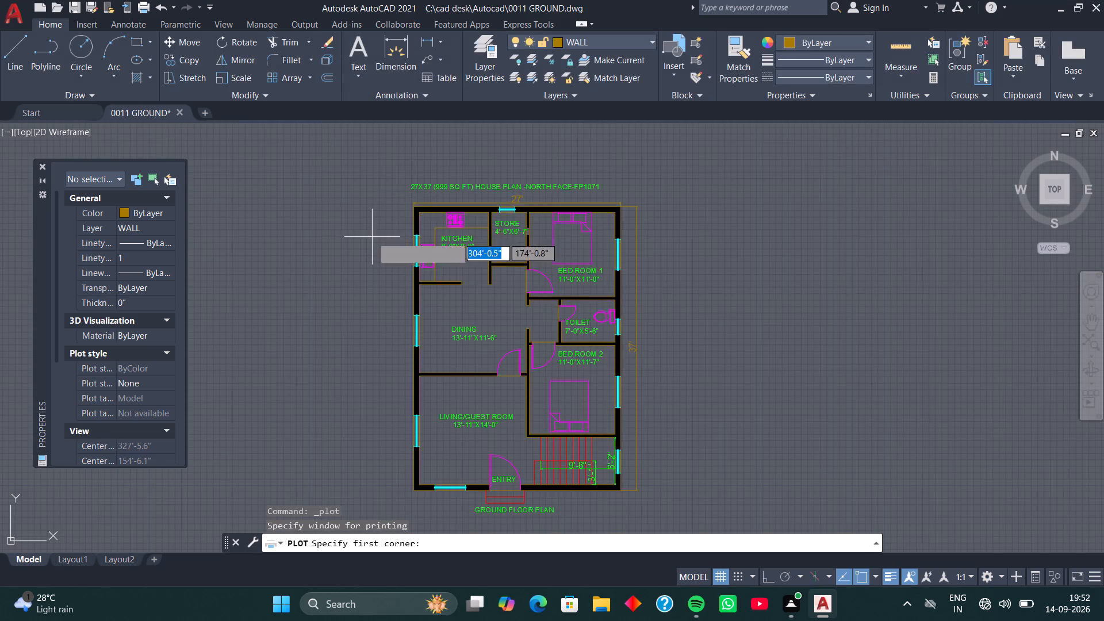
{"action": "scroll", "coordinate": [385, 201], "scroll_direction": "down", "scroll_amount": 2}
{"action": "left_click", "coordinate": [384, 180]}
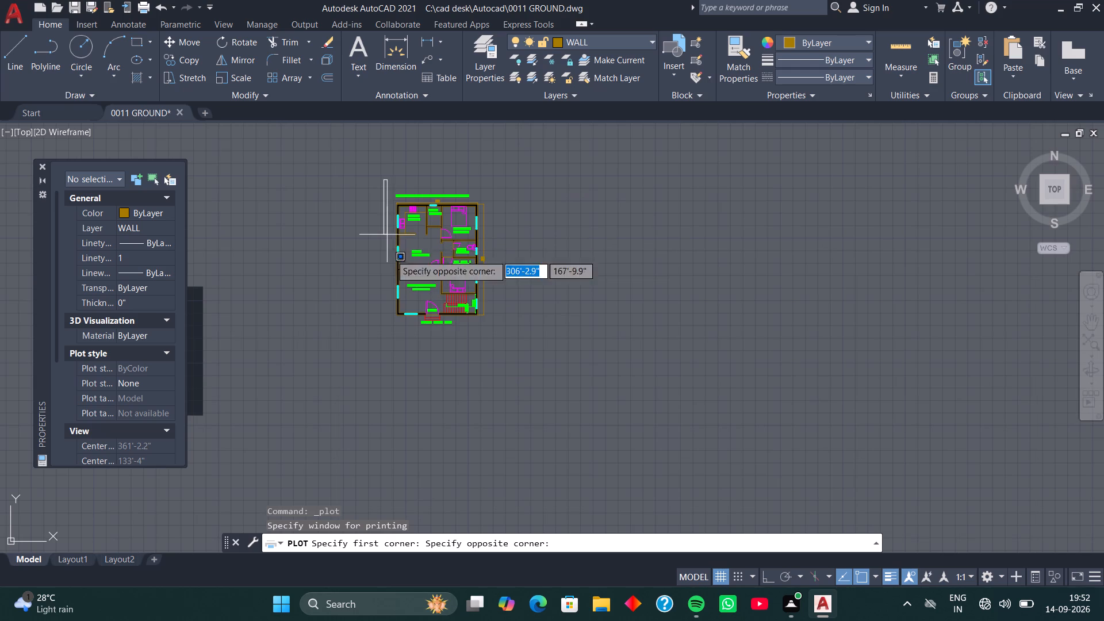
{"action": "left_click", "coordinate": [494, 334]}
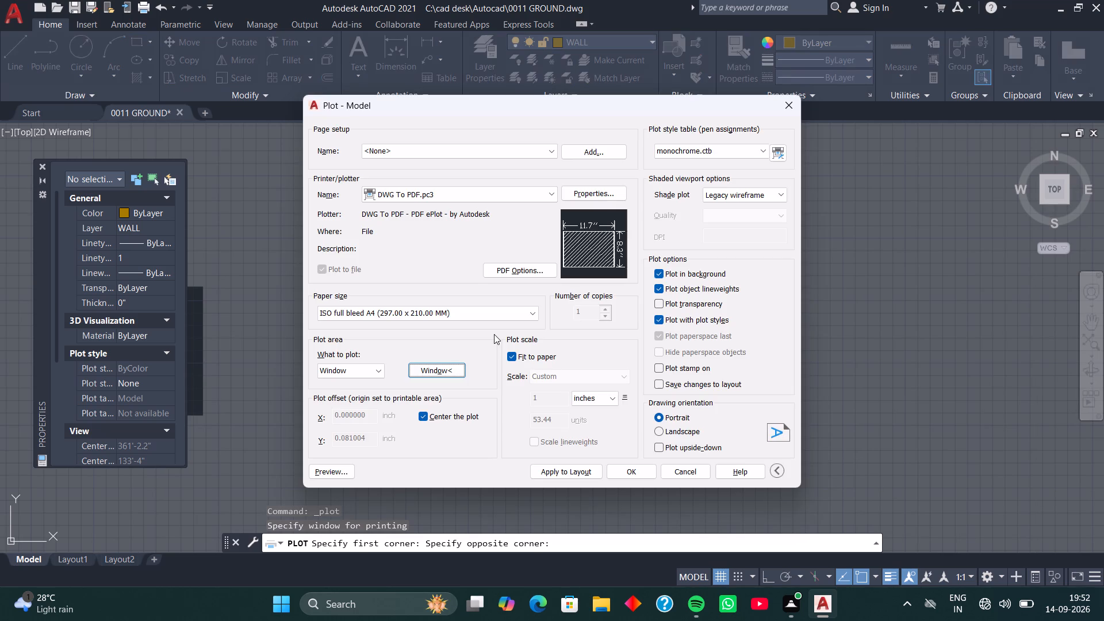
{"action": "left_click", "coordinate": [574, 471]}
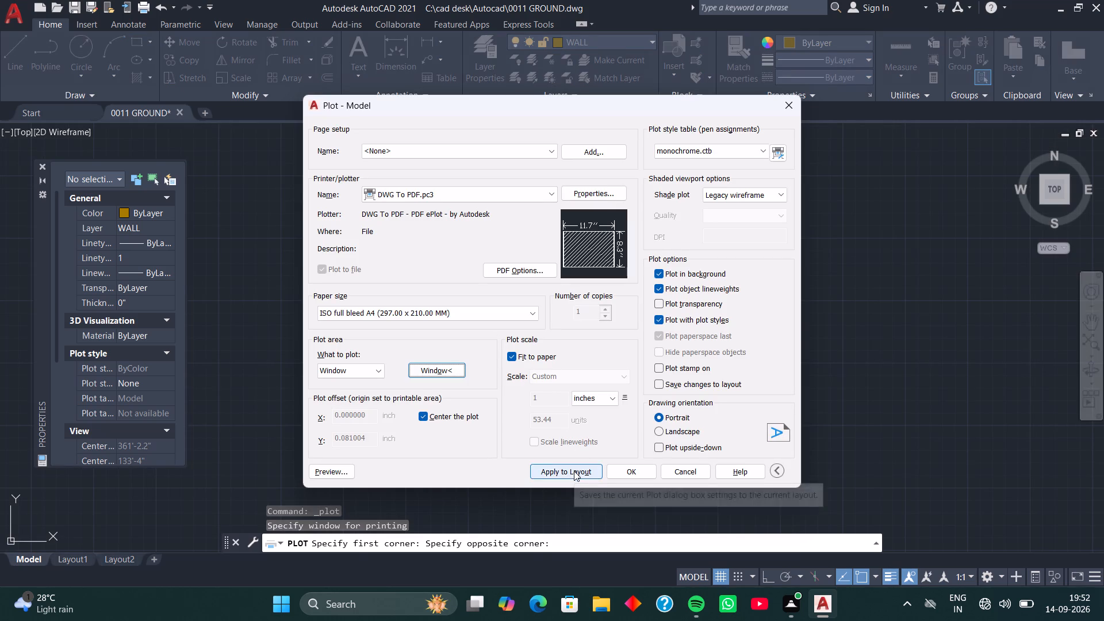
Preview the plot, checking the black walls, room labels and sheet fit, and close the preview.
{"action": "left_click", "coordinate": [342, 474]}
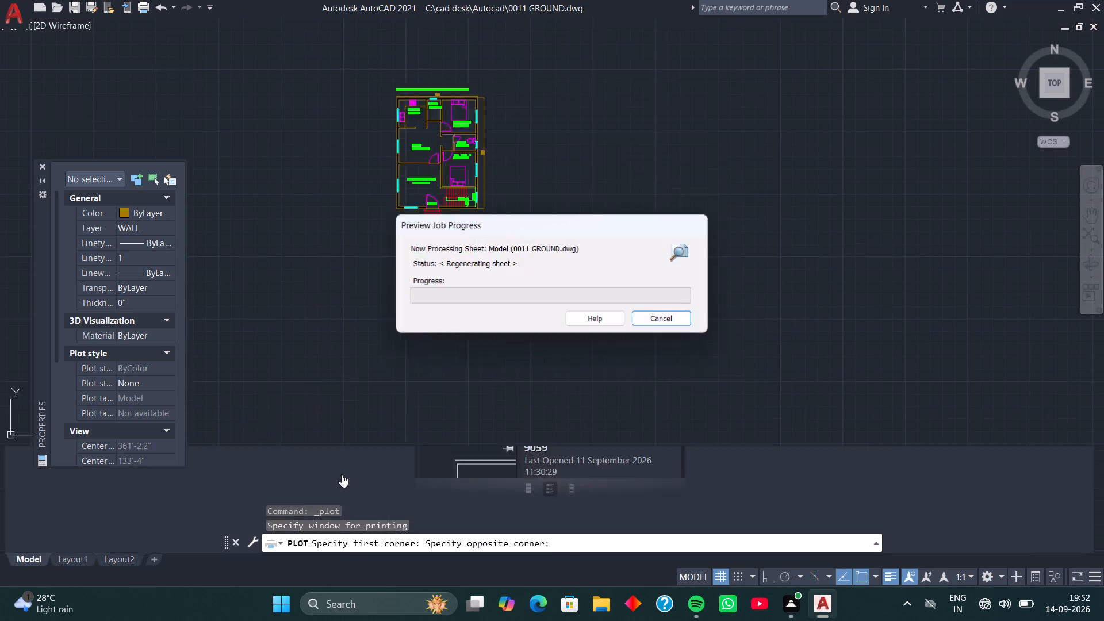
{"action": "scroll", "coordinate": [462, 282], "scroll_direction": "up", "scroll_amount": 3}
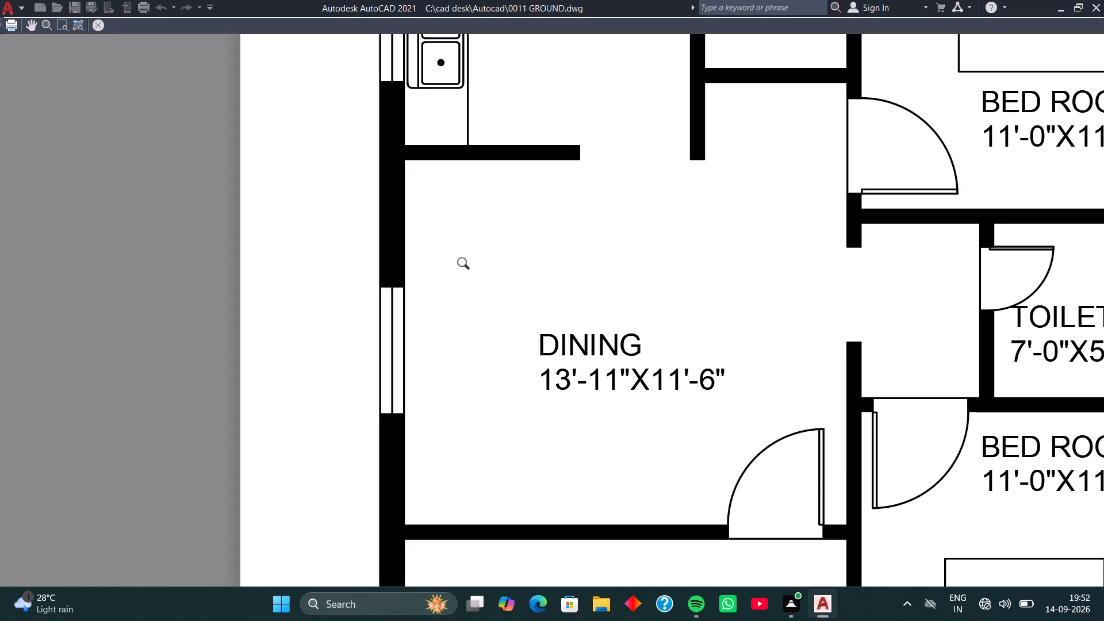
{"action": "scroll", "coordinate": [467, 265], "scroll_direction": "down", "scroll_amount": 4}
{"action": "scroll", "coordinate": [620, 350], "scroll_direction": "up", "scroll_amount": 4}
{"action": "scroll", "coordinate": [623, 367], "scroll_direction": "down", "scroll_amount": 4}
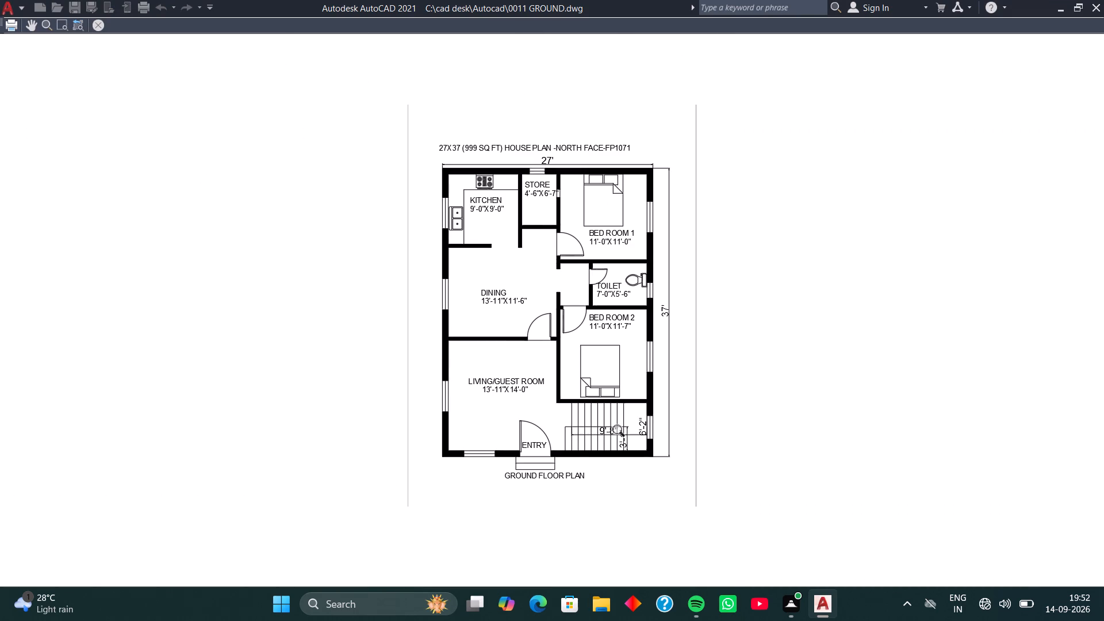
{"action": "left_click", "coordinate": [97, 22]}
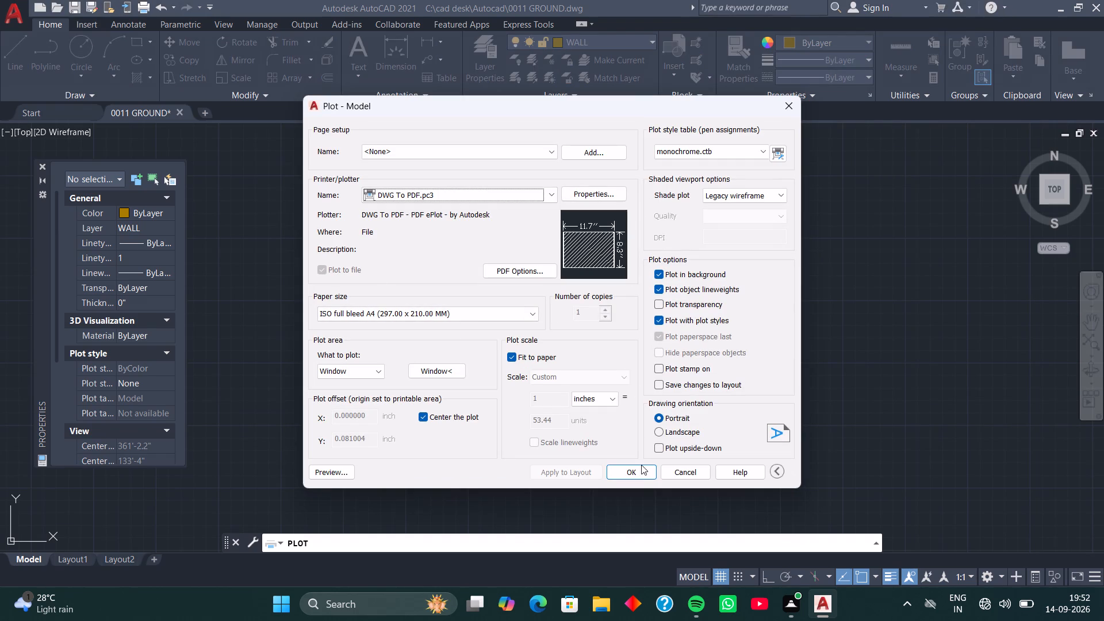
Plot the plan to PDF as 0011 GROUND-Model.pdf in the Autocad folder inside cad desk on the C: drive.
{"action": "left_click", "coordinate": [637, 474]}
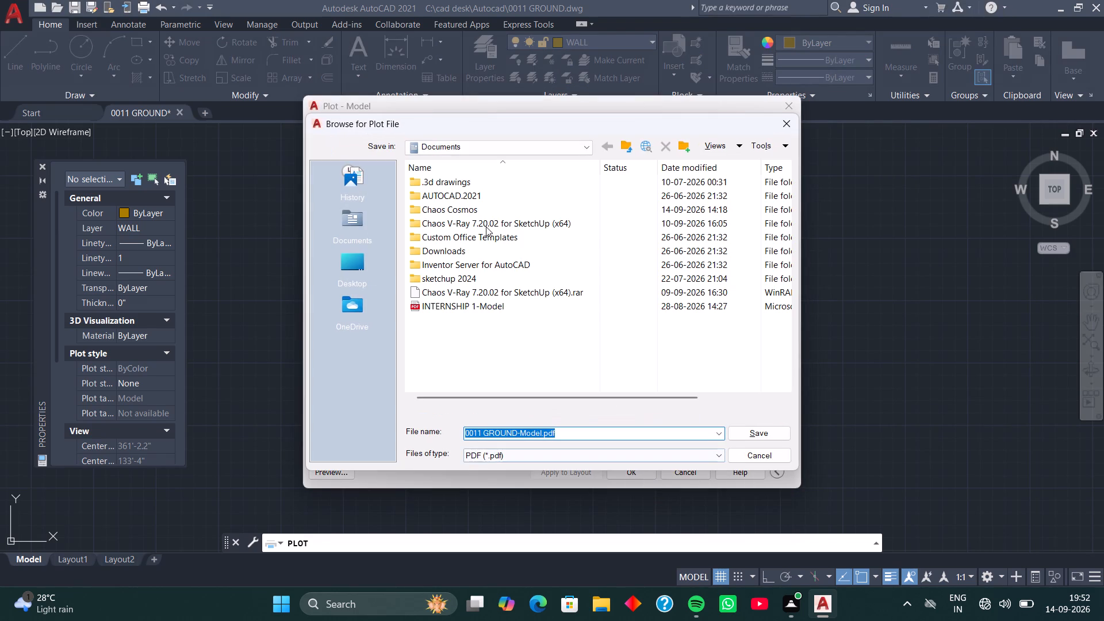
{"action": "left_click", "coordinate": [585, 145]}
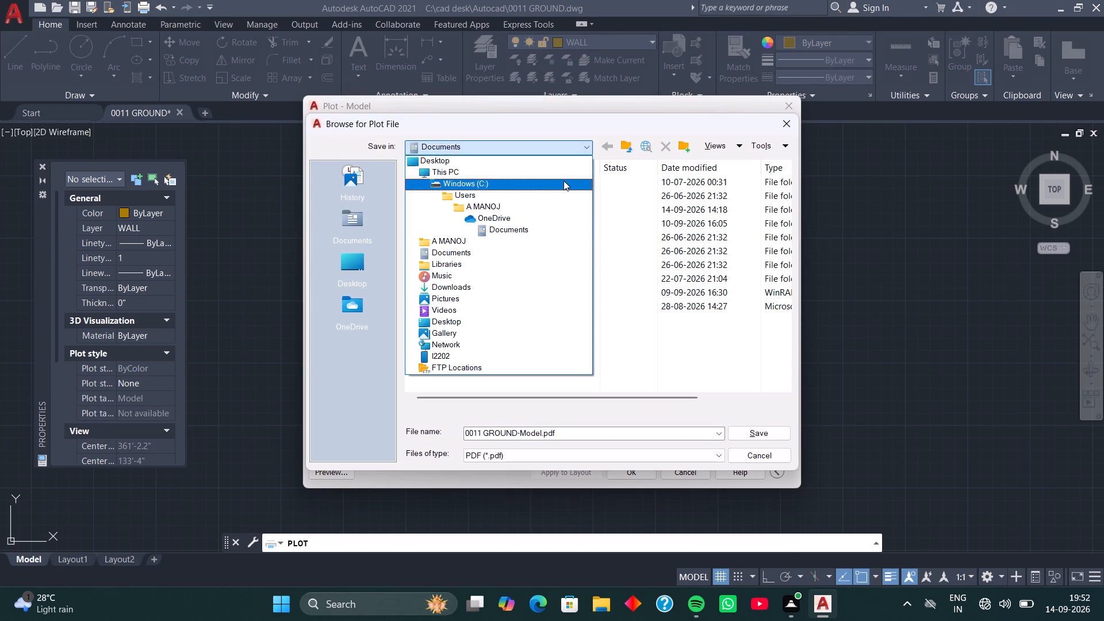
{"action": "left_click", "coordinate": [563, 182]}
{"action": "double_click", "coordinate": [563, 201]}
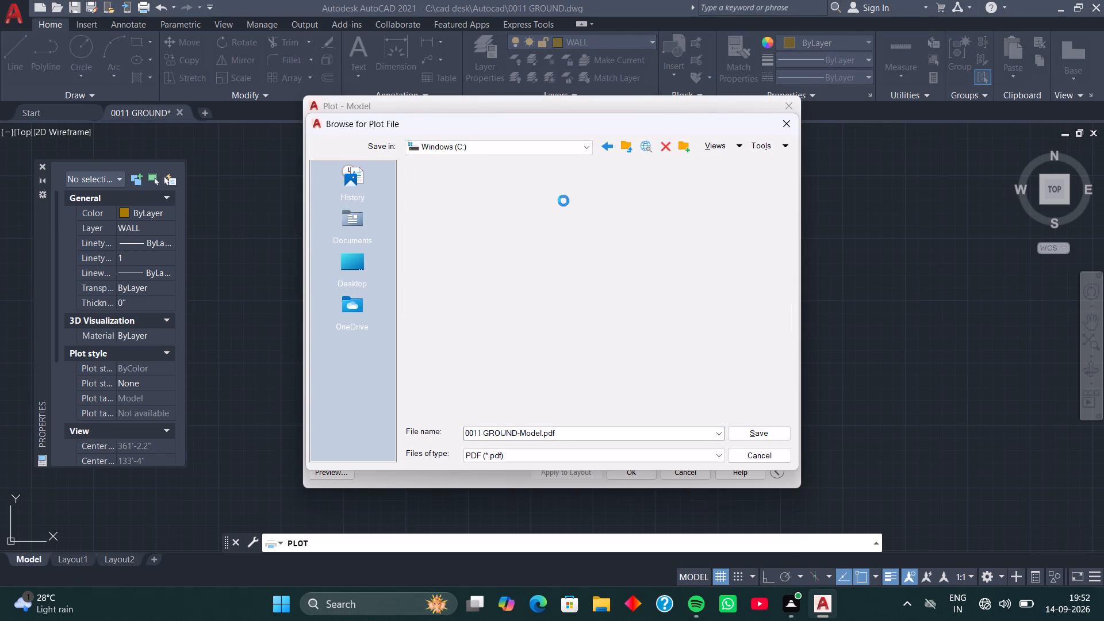
{"action": "double_click", "coordinate": [558, 187]}
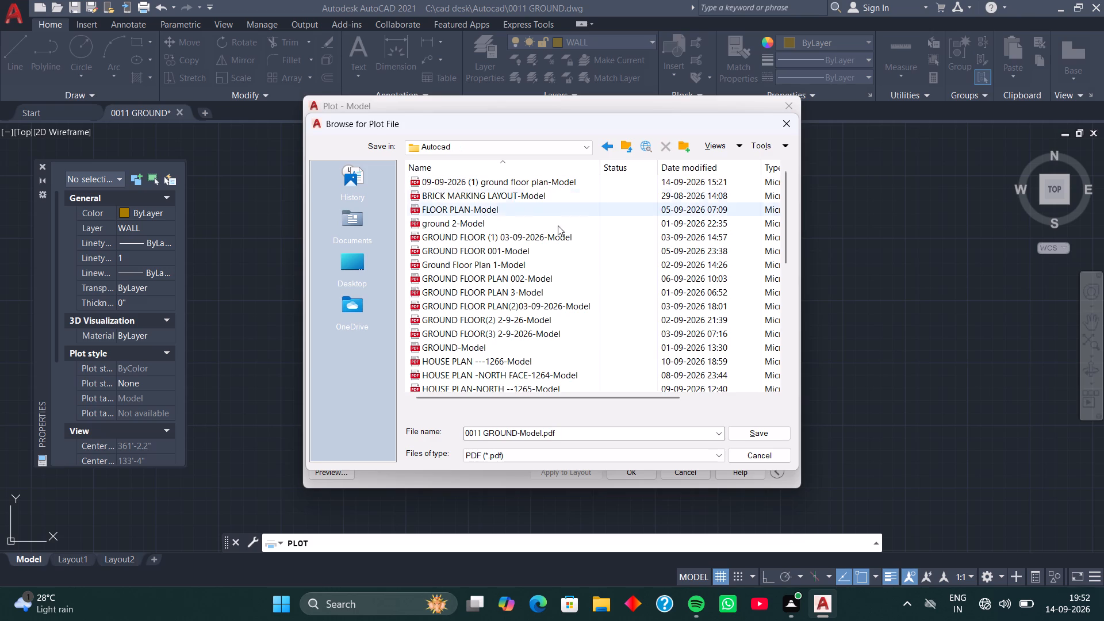
{"action": "left_click", "coordinate": [757, 434]}
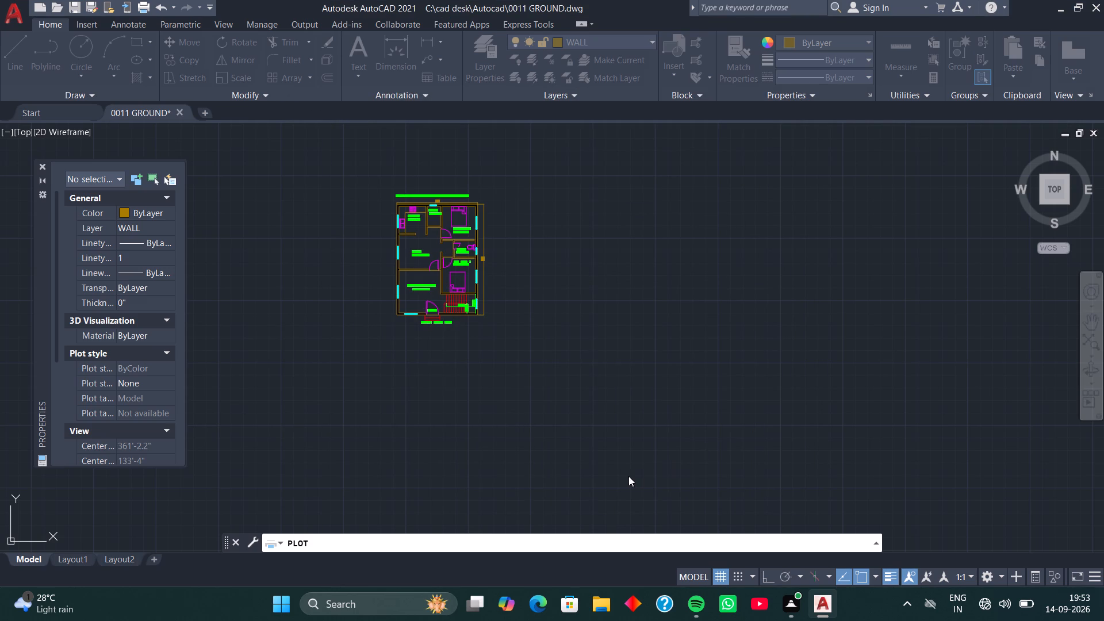
Query the LOGFILENAME system variable.
{"action": "type", "text": "LO"}
{"action": "key", "text": "g"}
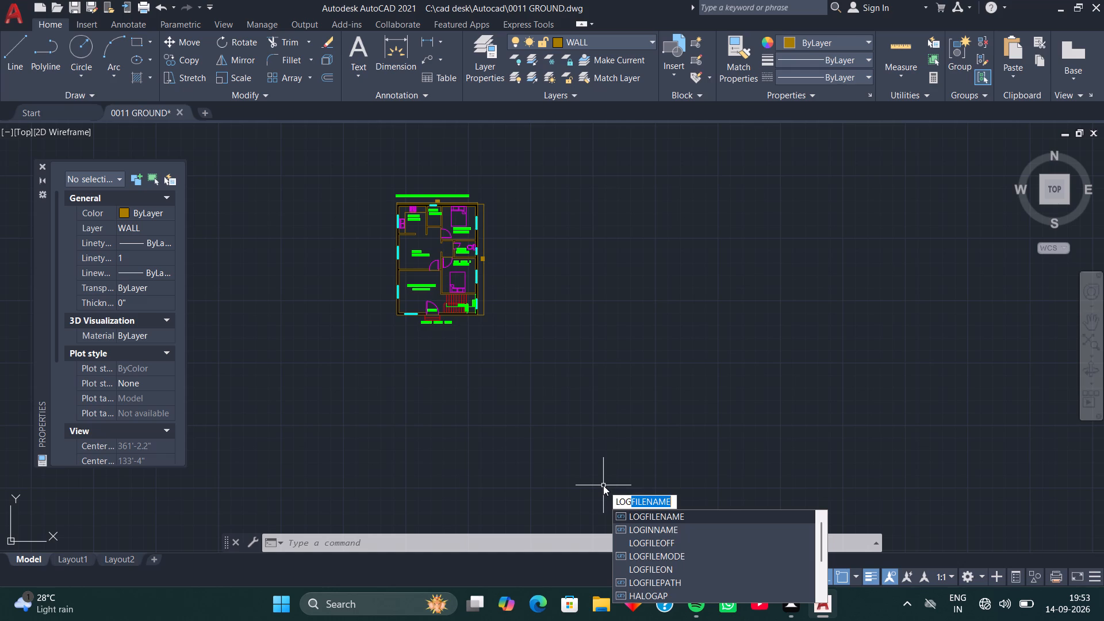
{"action": "left_click", "coordinate": [647, 518]}
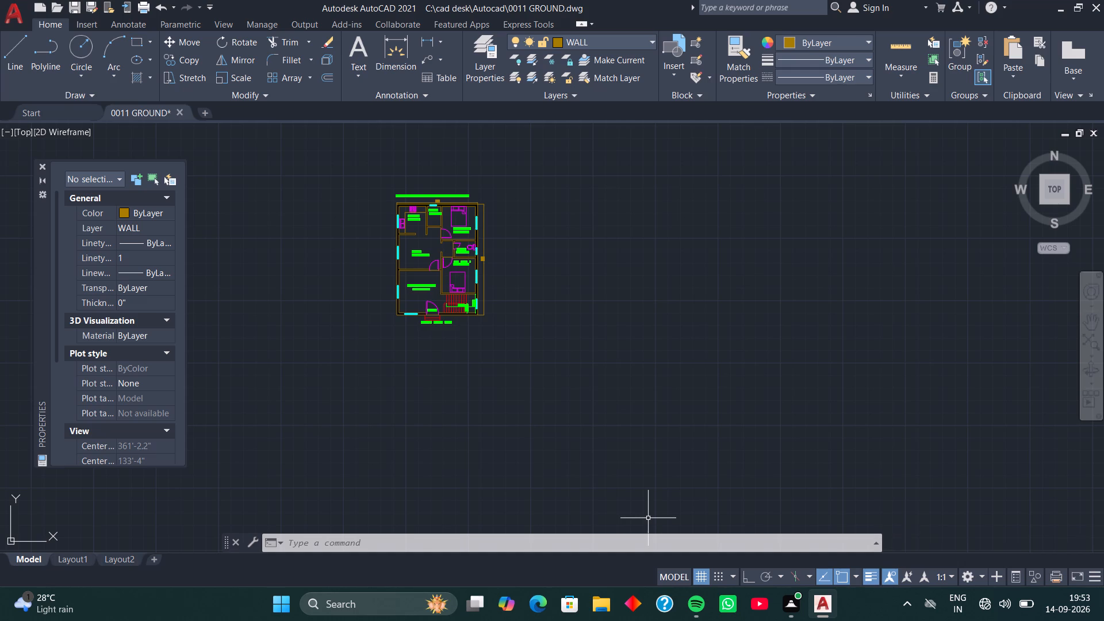
Close AutoCAD without cancelling the background plot, saving the changes to 0011 GROUND.dwg.
{"action": "left_click", "coordinate": [1091, 3]}
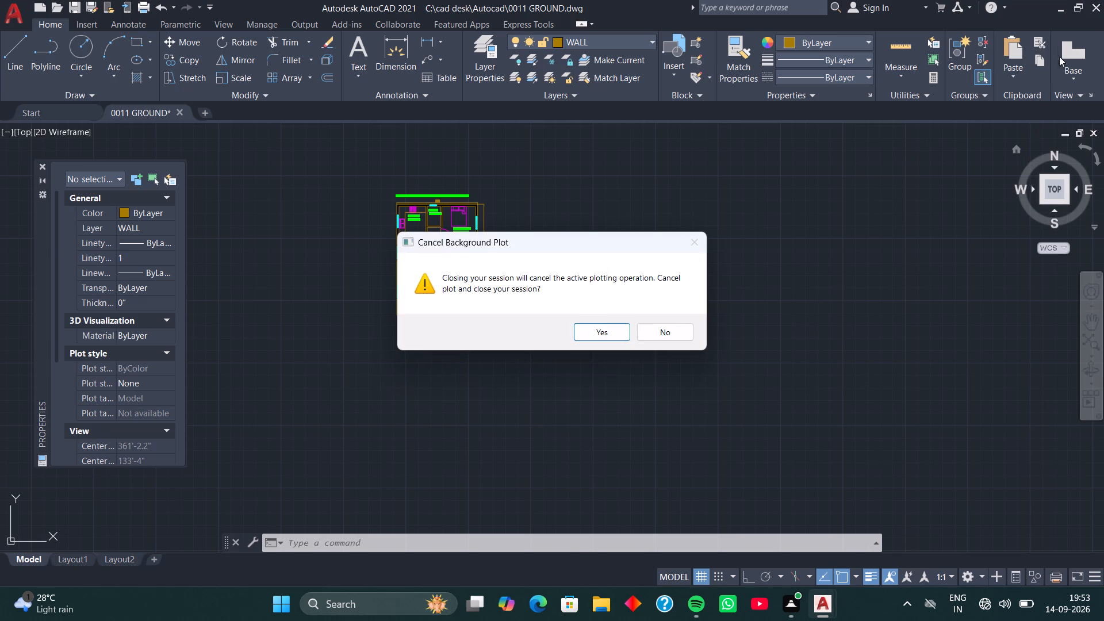
{"action": "left_click", "coordinate": [680, 335]}
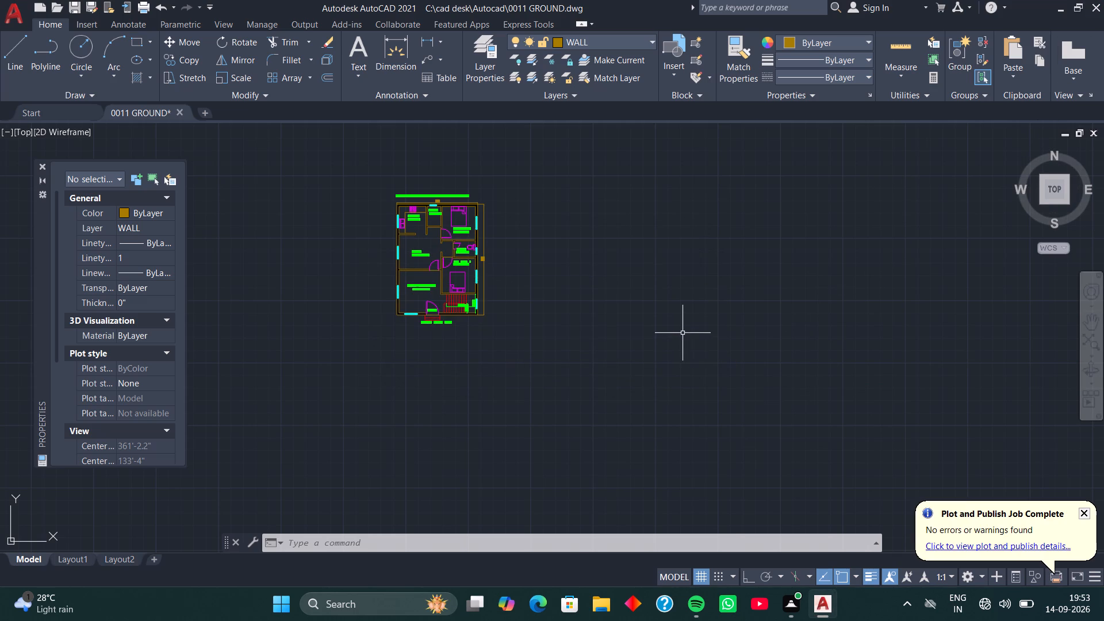
{"action": "left_click", "coordinate": [1094, 6]}
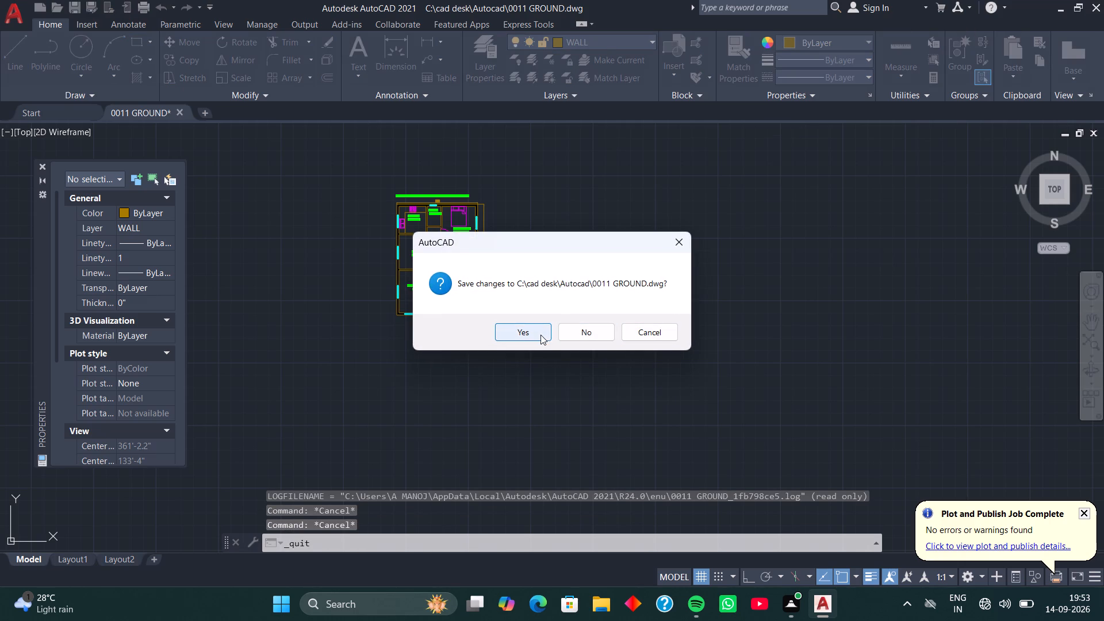
{"action": "left_click", "coordinate": [531, 335]}
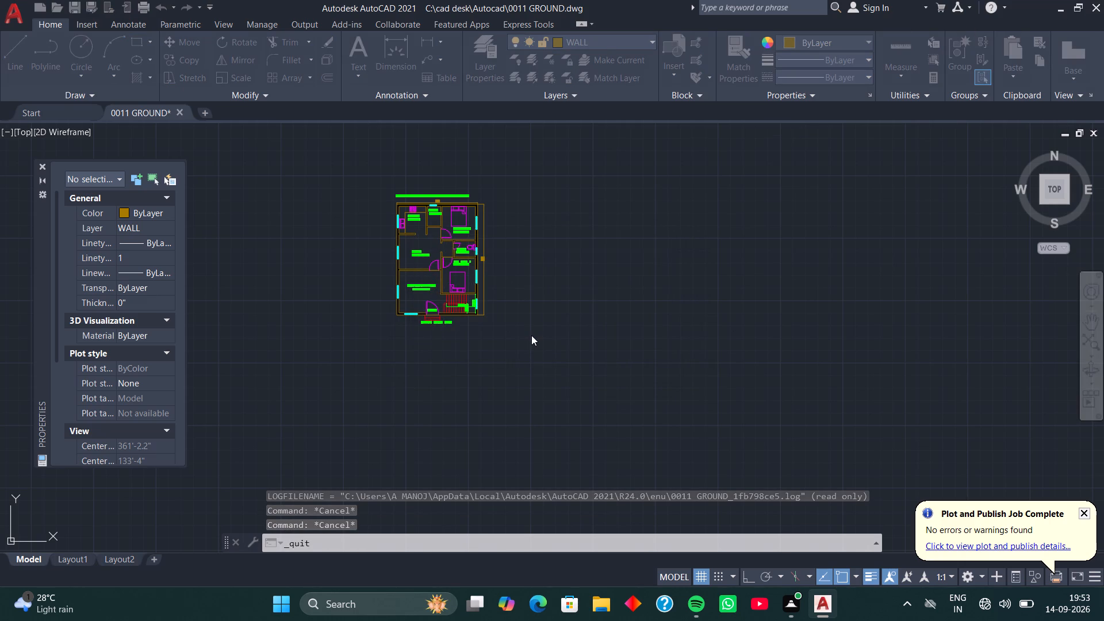